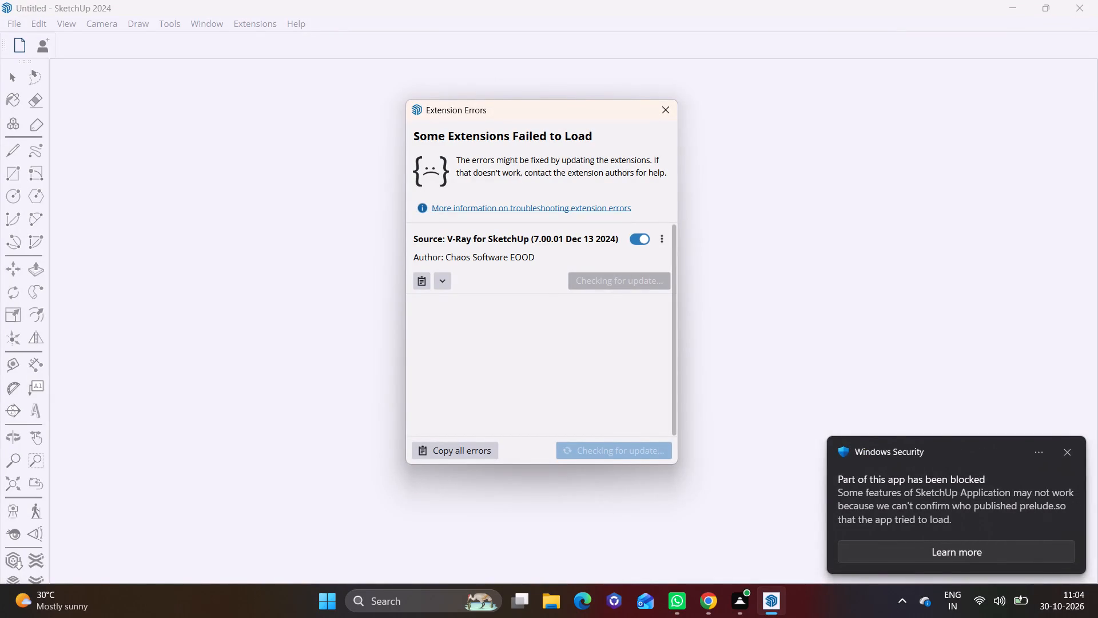
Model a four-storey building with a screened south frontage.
Dismiss the extension errors notice and delete the default human scale figure.
{"action": "left_click", "coordinate": [666, 113]}
{"action": "left_click", "coordinate": [295, 312]}
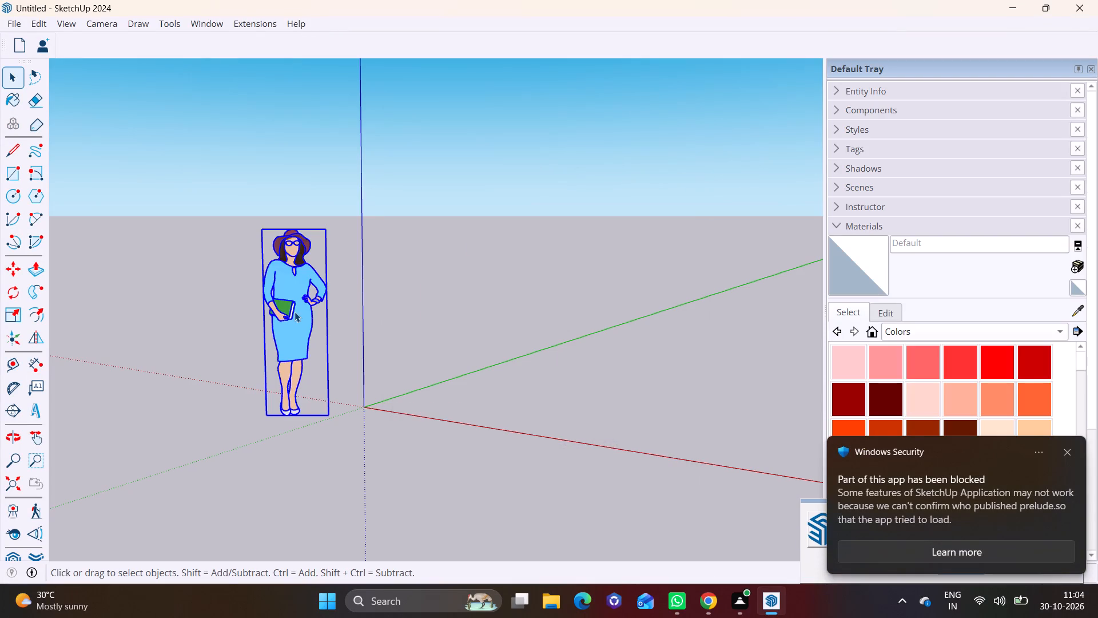
{"action": "key", "text": "Delete"}
Draw a 30' by 50' rectangle on the ground plane between the red and green axes.
{"action": "middle_click_drag", "start_coordinate": [293, 395], "coordinate": [369, 411]}
{"action": "scroll", "coordinate": [369, 411], "scroll_direction": "down", "scroll_amount": 14}
{"action": "middle_click_drag", "start_coordinate": [360, 410], "coordinate": [45, 449], "text": "shift"}
{"action": "middle_click_drag", "start_coordinate": [289, 468], "coordinate": [398, 490]}
{"action": "middle_click_drag", "start_coordinate": [383, 482], "coordinate": [357, 475]}
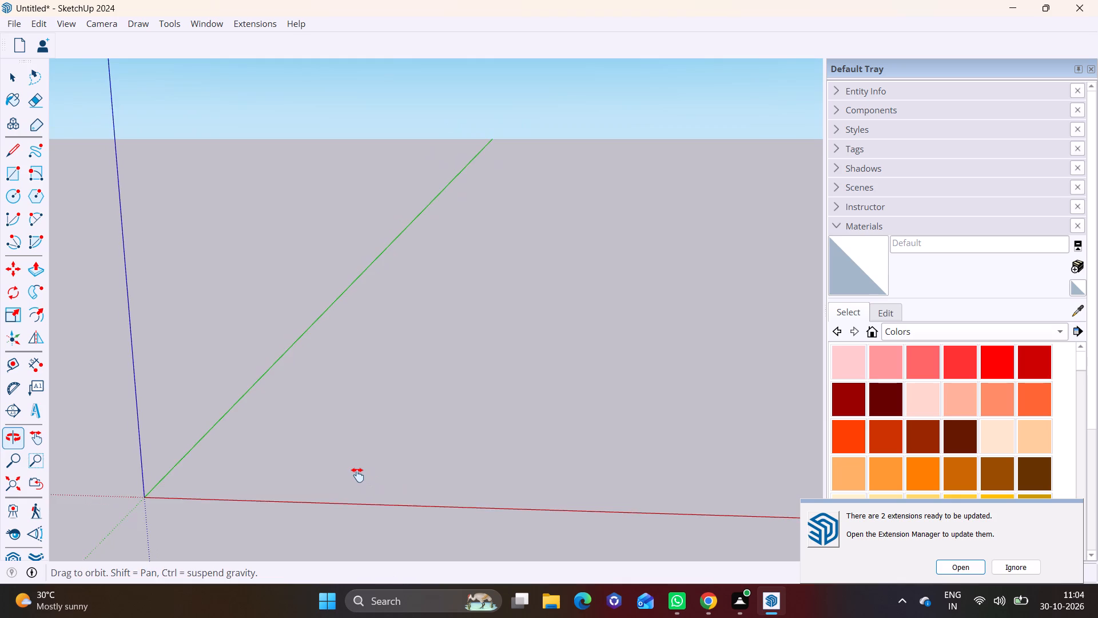
{"action": "middle_click_drag", "start_coordinate": [357, 475], "coordinate": [346, 493]}
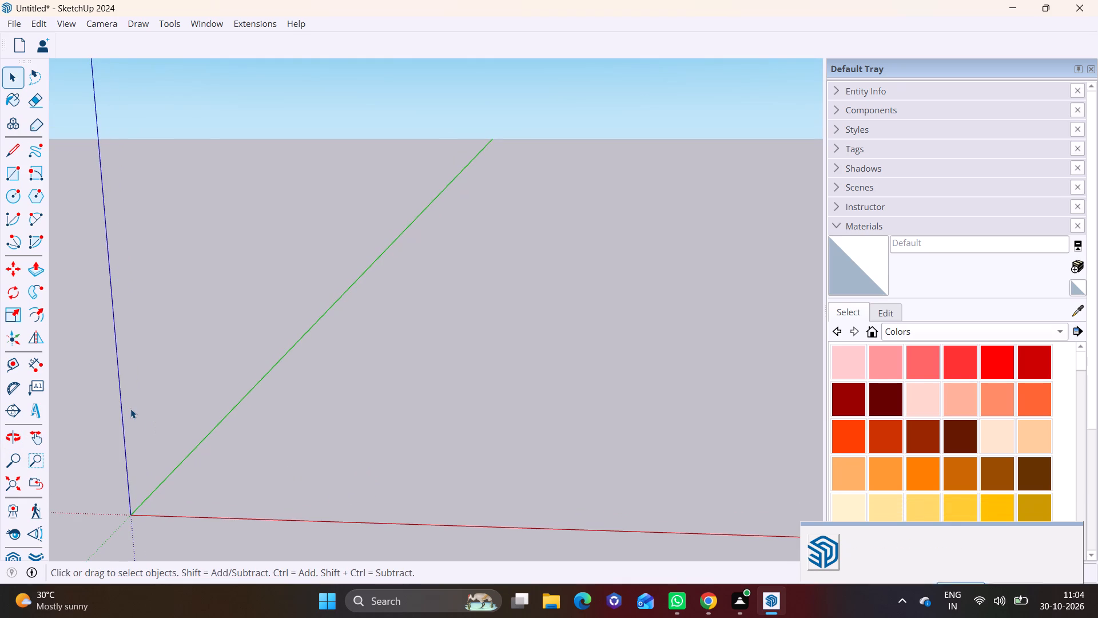
{"action": "left_click", "coordinate": [10, 172]}
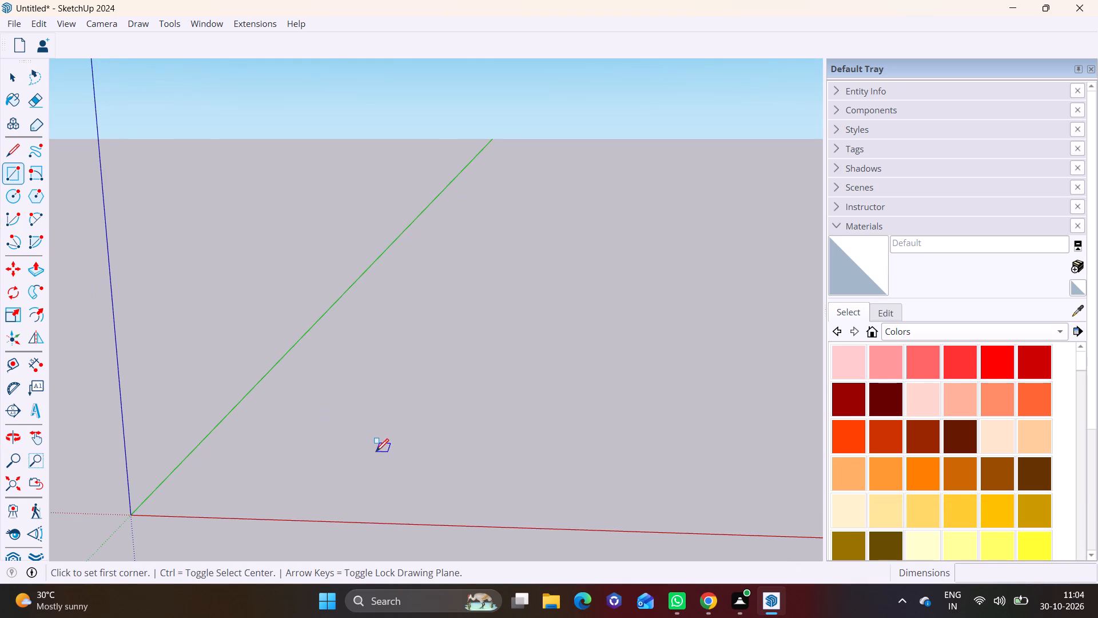
{"action": "left_click", "coordinate": [376, 451]}
{"action": "type", "text": "30'"}
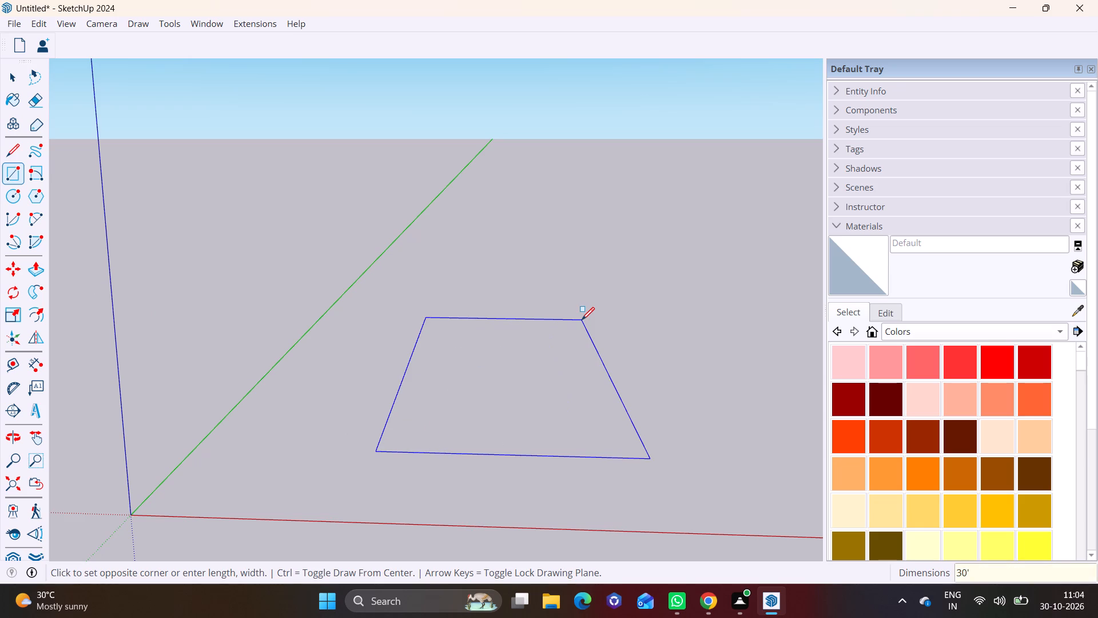
{"action": "key", "text": "x"}
{"action": "key", "text": "Delete"}
{"action": "key", "text": "BackSpace"}
{"action": "type", "text": ",50'"}
{"action": "key", "text": "Return"}
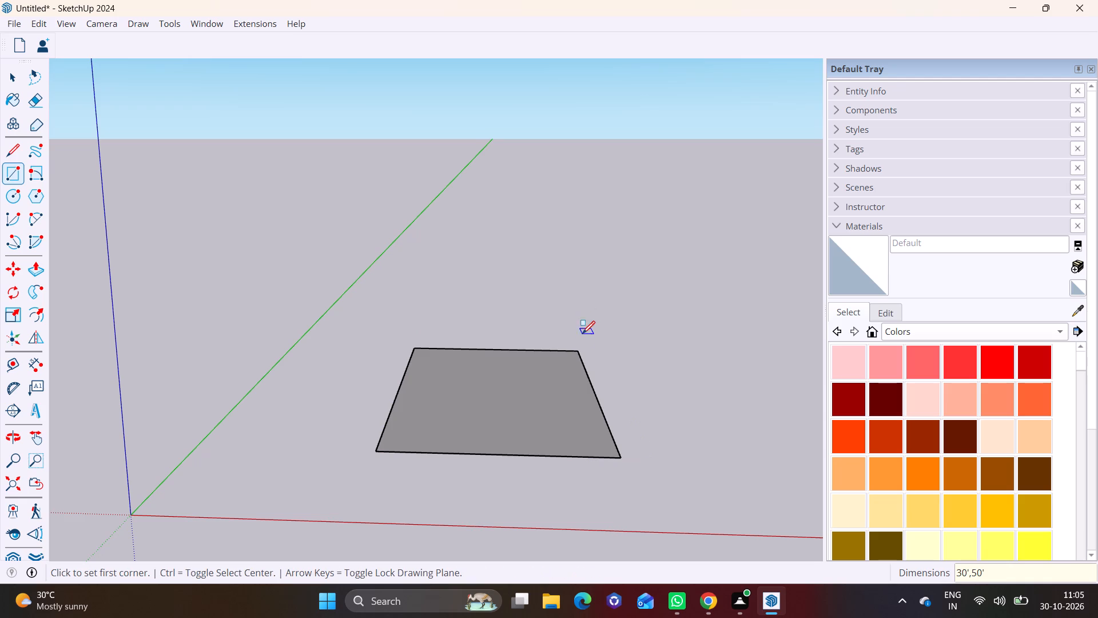
Offset the rectangle's edges 9" inward to outline the outer walls.
{"action": "middle_click_drag", "start_coordinate": [550, 416], "coordinate": [525, 488]}
{"action": "scroll", "coordinate": [519, 402], "scroll_direction": "down", "scroll_amount": 2}
{"action": "middle_click_drag", "start_coordinate": [515, 407], "coordinate": [443, 397]}
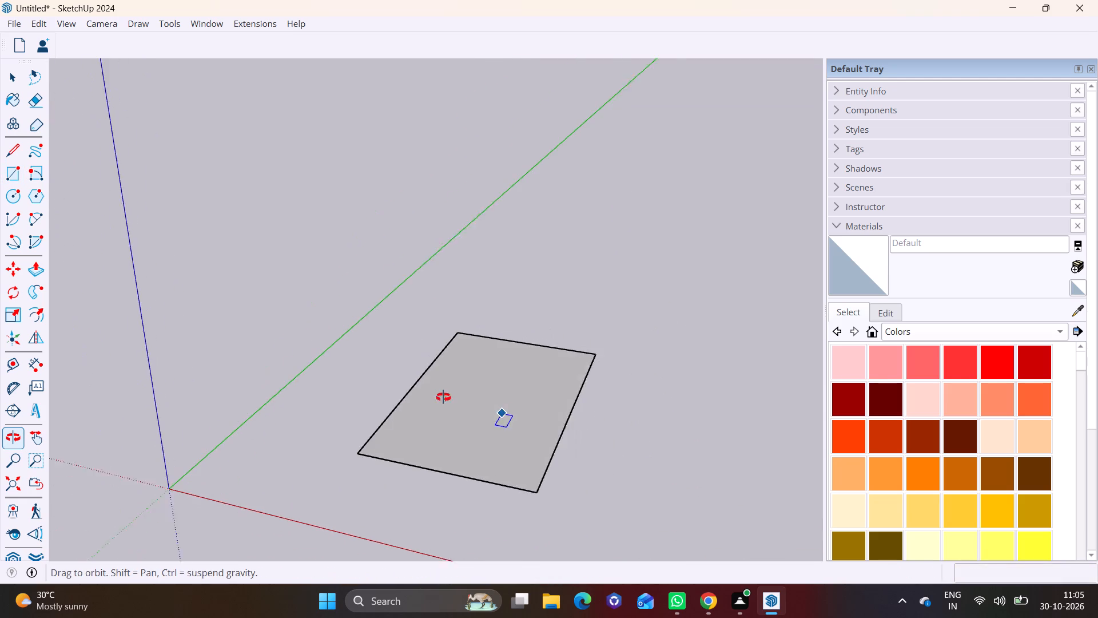
{"action": "middle_click_drag", "start_coordinate": [443, 397], "coordinate": [436, 397]}
{"action": "scroll", "coordinate": [466, 426], "scroll_direction": "up", "scroll_amount": 5}
{"action": "key", "text": "space"}
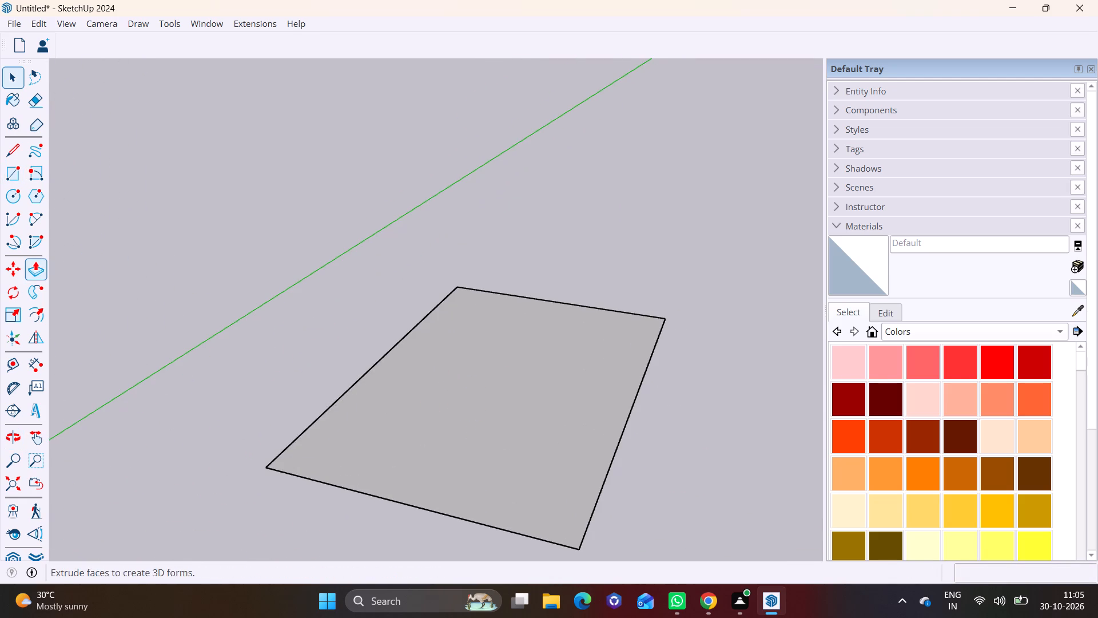
{"action": "left_click", "coordinate": [27, 311]}
{"action": "left_click", "coordinate": [392, 431]}
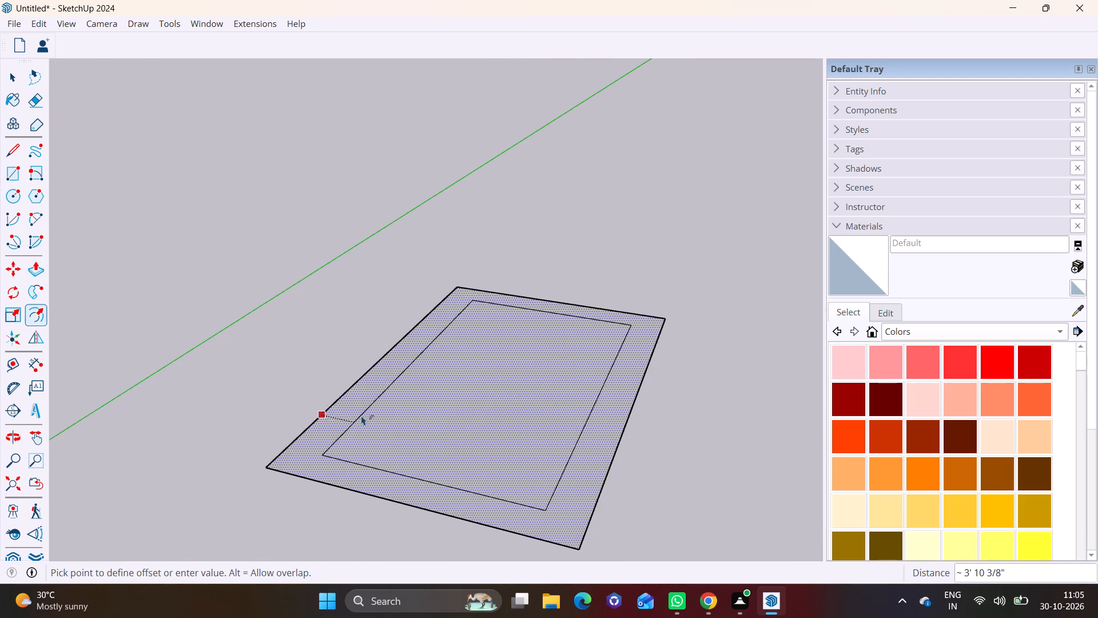
{"action": "type", "text": "9\""}
{"action": "key", "text": "Return"}
Draw two perpendicular lines enclosing a front-right corner room, from the right outer edge to the front edge, the second about 10' 3" long.
{"action": "scroll", "coordinate": [364, 415], "scroll_direction": "down", "scroll_amount": 2}
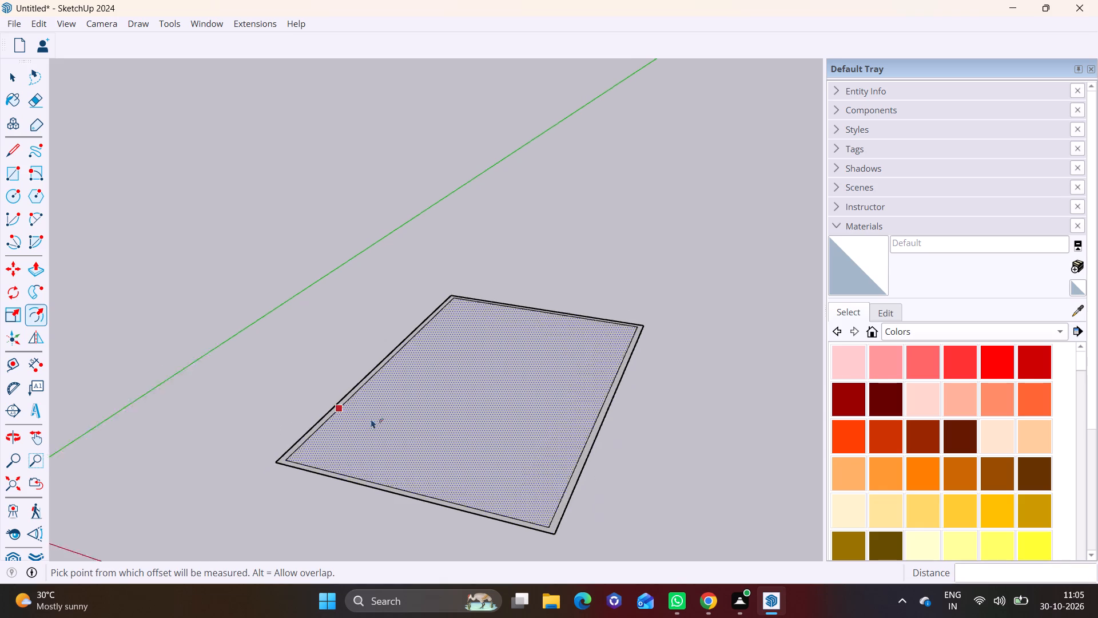
{"action": "scroll", "coordinate": [371, 419], "scroll_direction": "down", "scroll_amount": 1}
{"action": "middle_click", "coordinate": [513, 422]}
{"action": "middle_click_drag", "start_coordinate": [481, 432], "coordinate": [581, 439]}
{"action": "scroll", "coordinate": [534, 438], "scroll_direction": "up", "scroll_amount": 5}
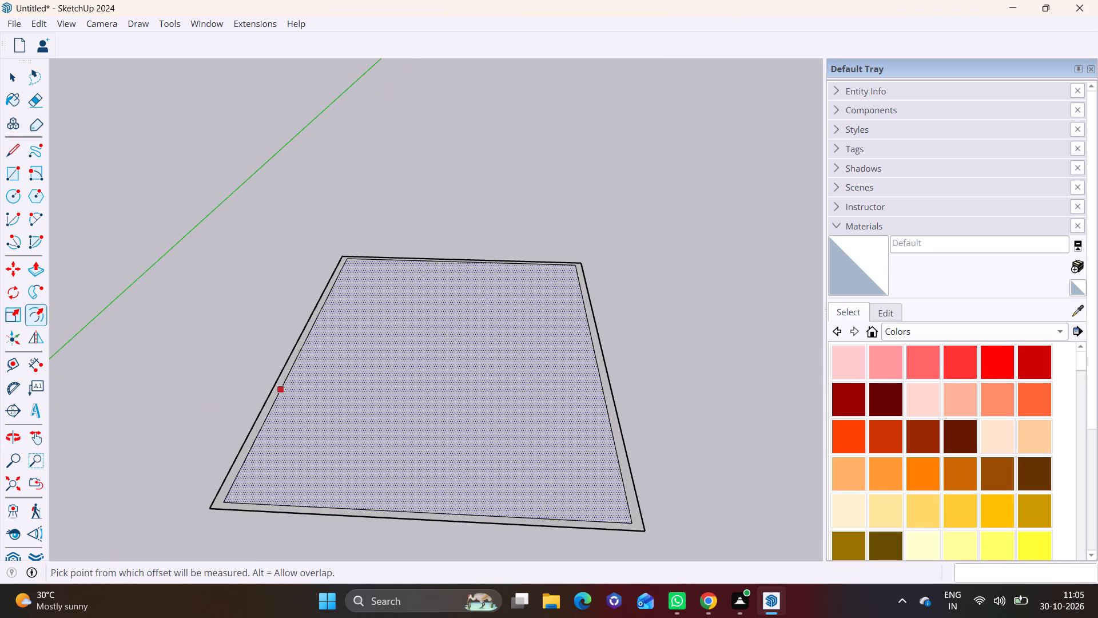
{"action": "left_click", "coordinate": [17, 159]}
{"action": "middle_click_drag", "start_coordinate": [504, 434], "coordinate": [510, 352], "text": "shift"}
{"action": "middle_click_drag", "start_coordinate": [505, 393], "coordinate": [500, 418]}
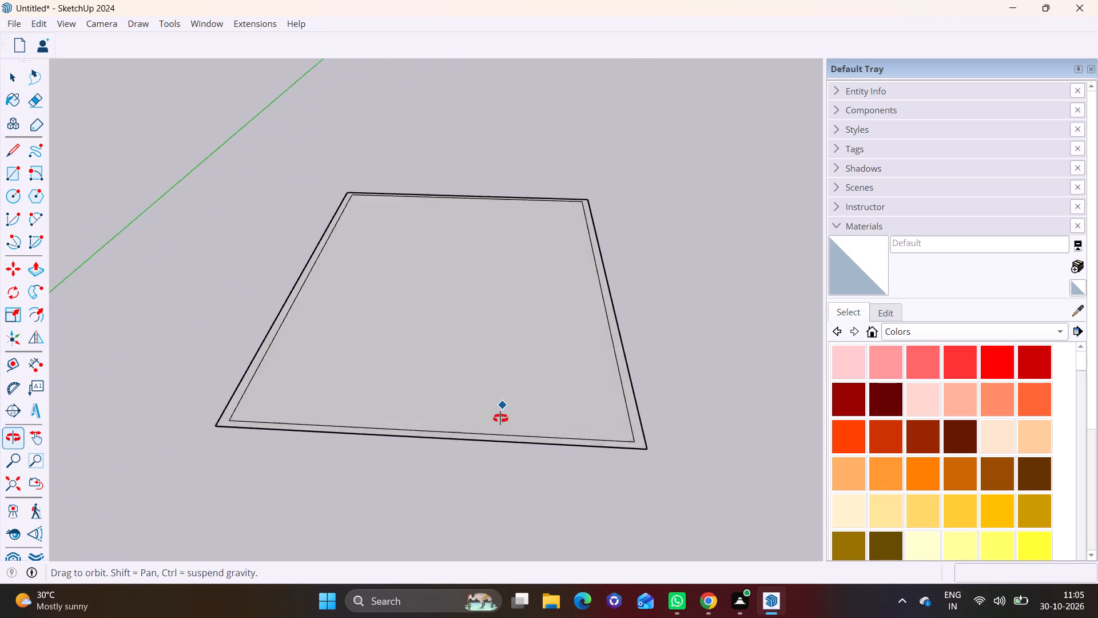
{"action": "middle_click_drag", "start_coordinate": [500, 418], "coordinate": [494, 446]}
{"action": "scroll", "coordinate": [494, 446], "scroll_direction": "up", "scroll_amount": 3}
{"action": "middle_click_drag", "start_coordinate": [473, 440], "coordinate": [457, 430], "text": "shift"}
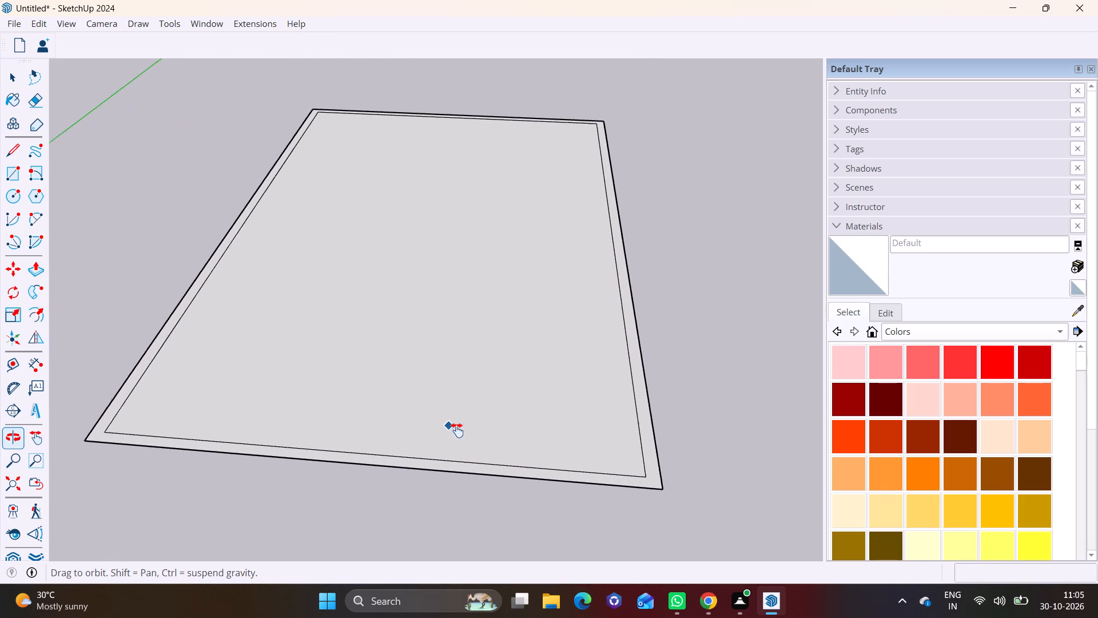
{"action": "middle_click_drag", "start_coordinate": [457, 430], "coordinate": [480, 480], "text": "shift"}
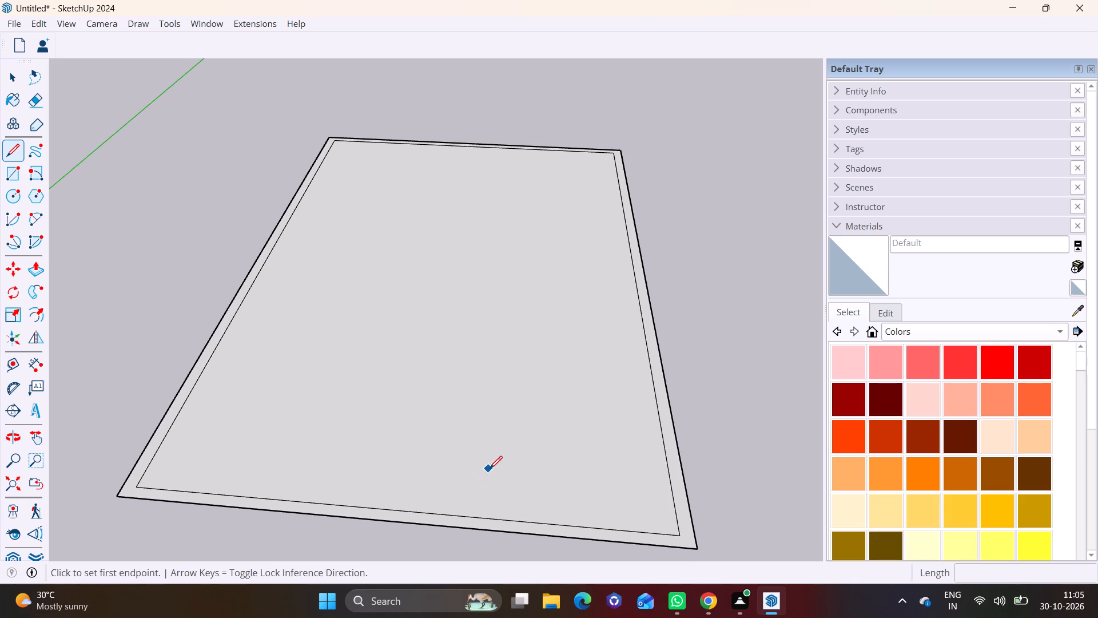
{"action": "left_click", "coordinate": [670, 412]}
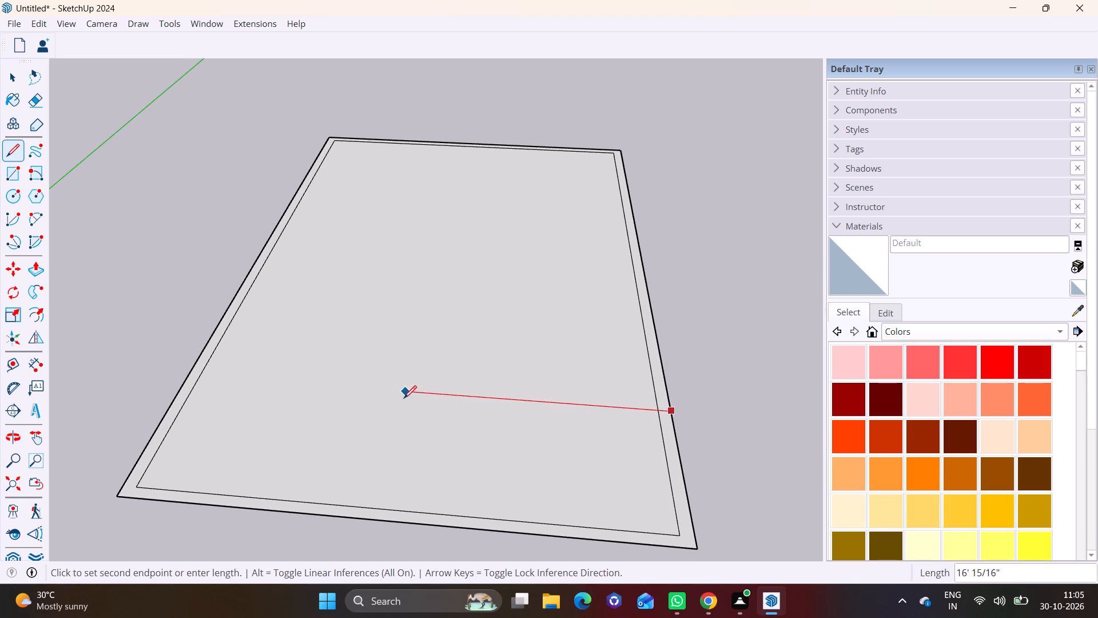
{"action": "left_click", "coordinate": [379, 393]}
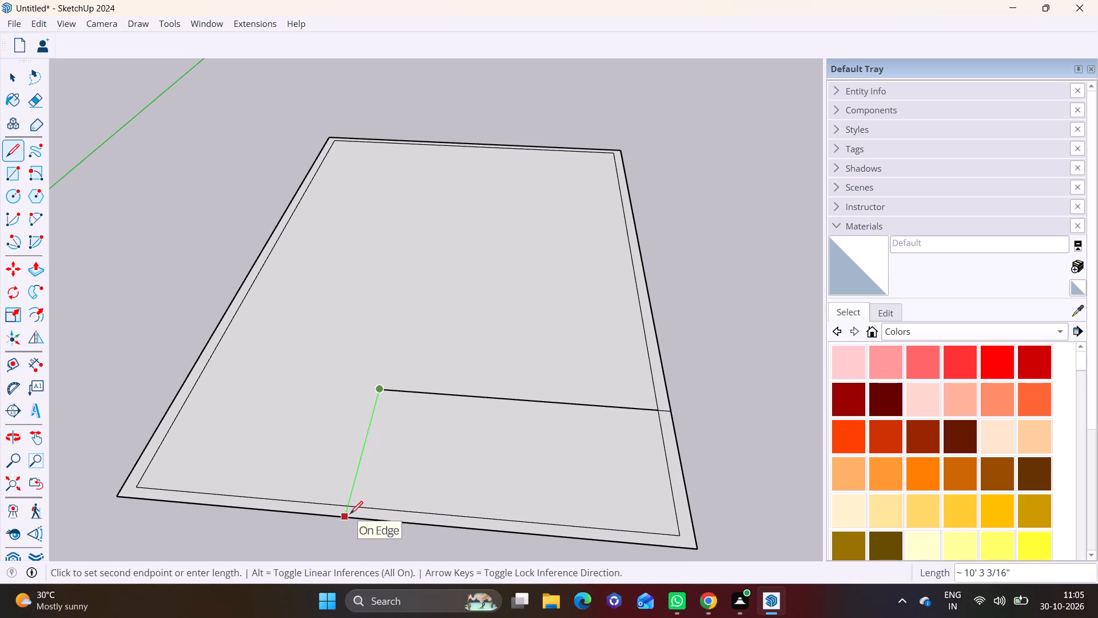
{"action": "left_click", "coordinate": [349, 514]}
{"action": "key", "text": "space"}
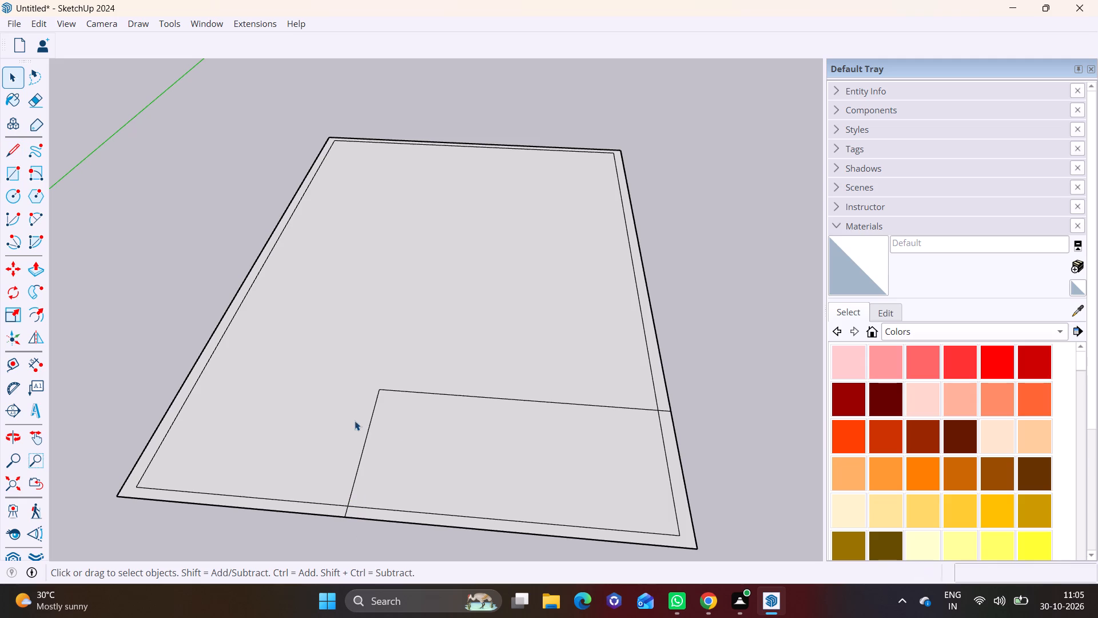
Place guides 9" outside both corner-room lines, parallel to each line.
{"action": "left_click", "coordinate": [7, 364]}
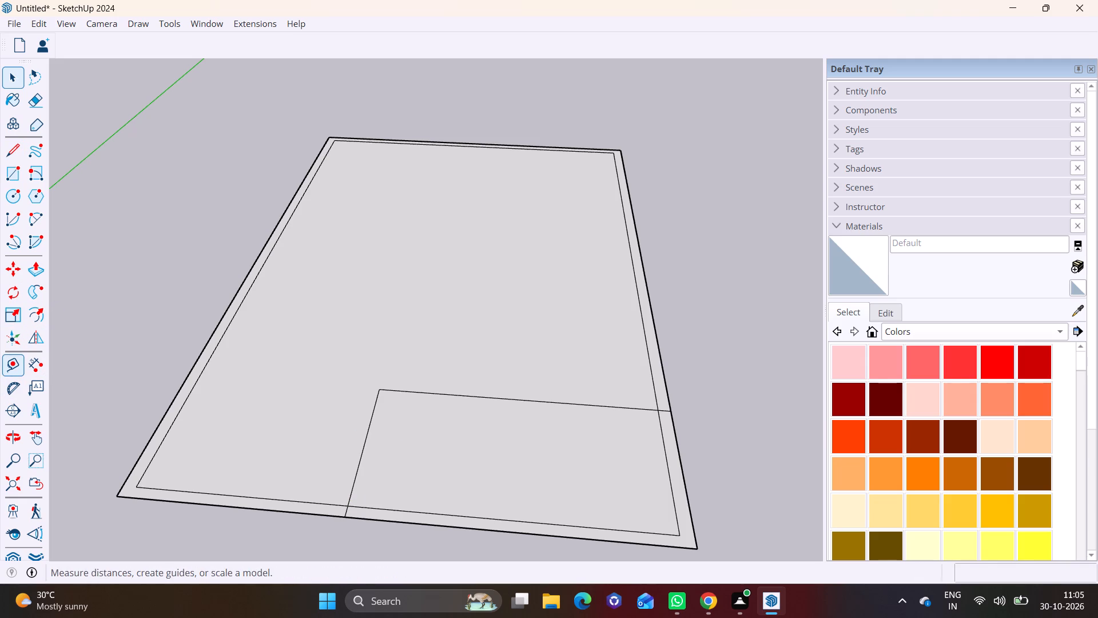
{"action": "left_click", "coordinate": [441, 395]}
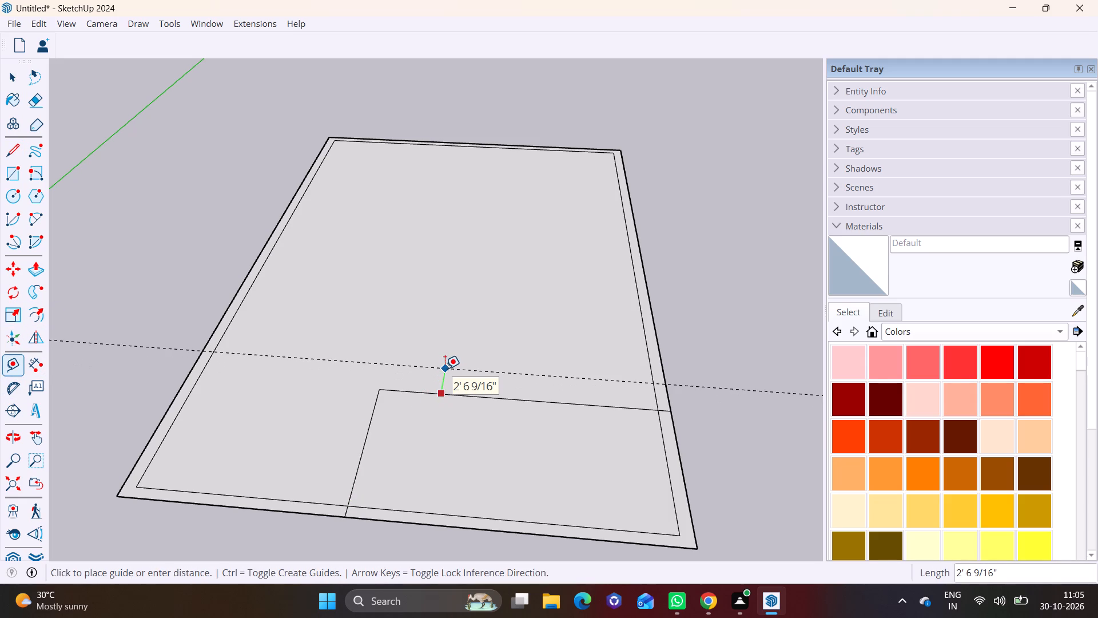
{"action": "type", "text": "9\""}
{"action": "key", "text": "Return"}
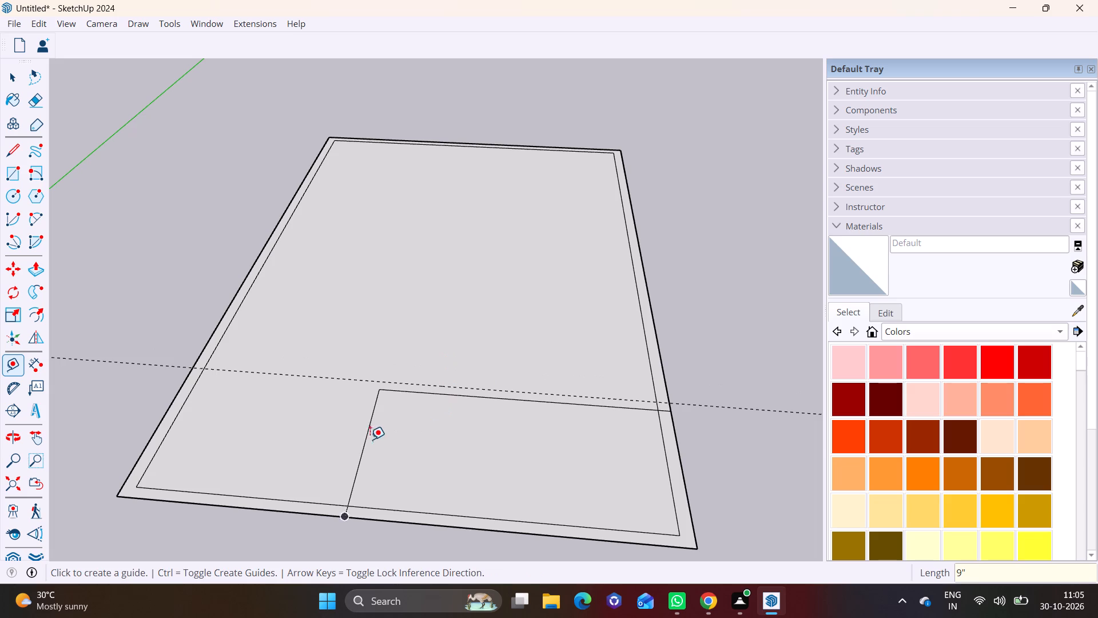
{"action": "left_click", "coordinate": [367, 434]}
{"action": "type", "text": "9\""}
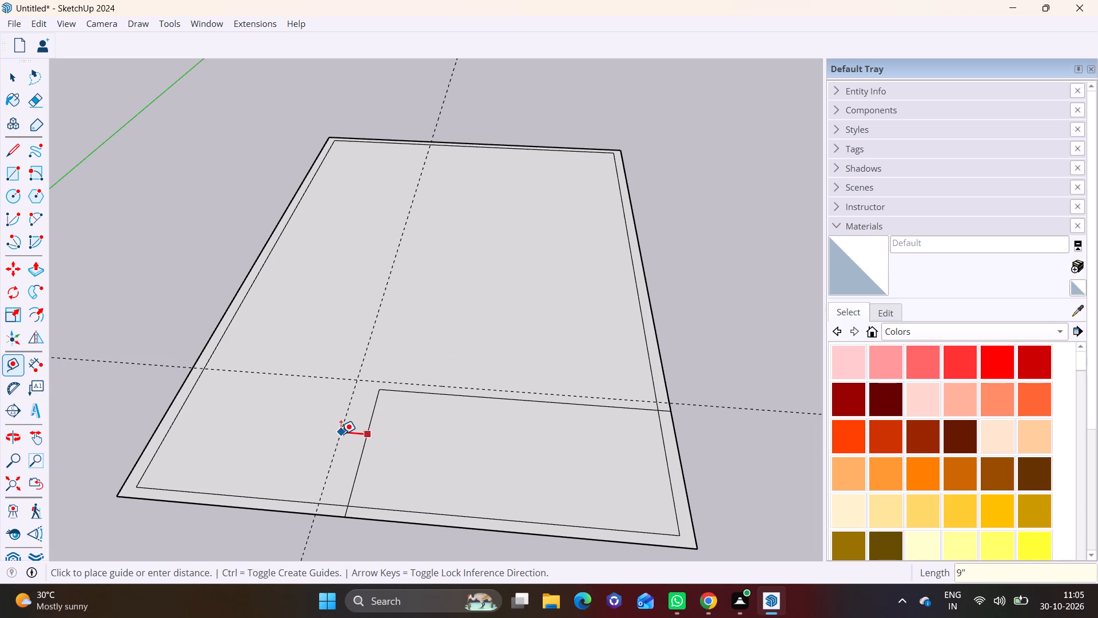
{"action": "key", "text": "Return"}
Draw lines along the two guides, from the front outer edge through their intersection to the right outer edge.
{"action": "left_click", "coordinate": [11, 152]}
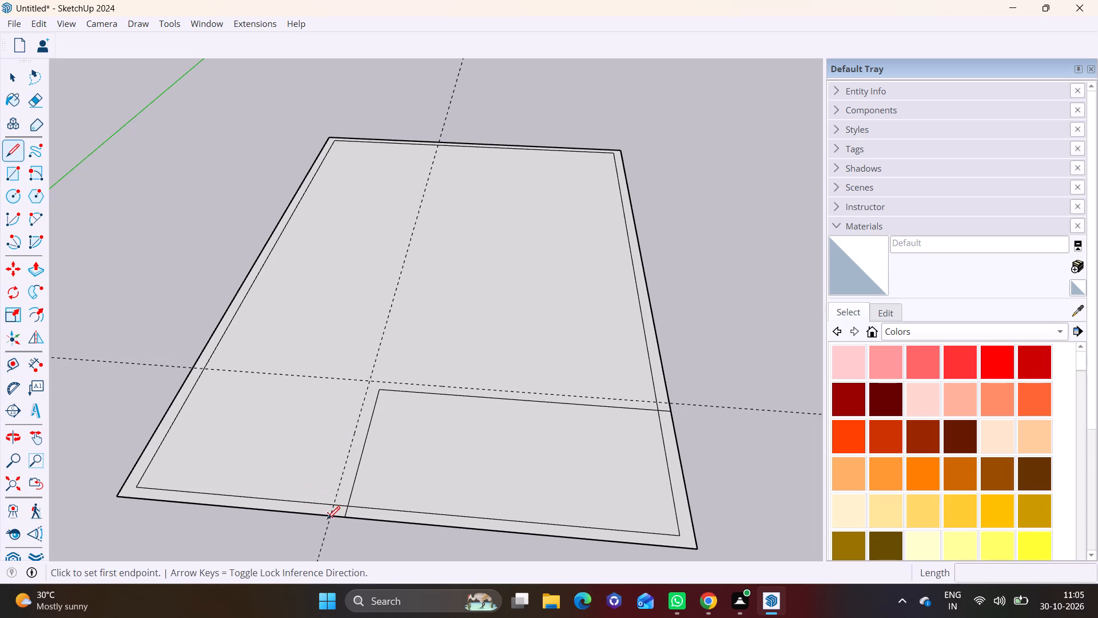
{"action": "left_click", "coordinate": [327, 519]}
{"action": "left_click", "coordinate": [368, 382]}
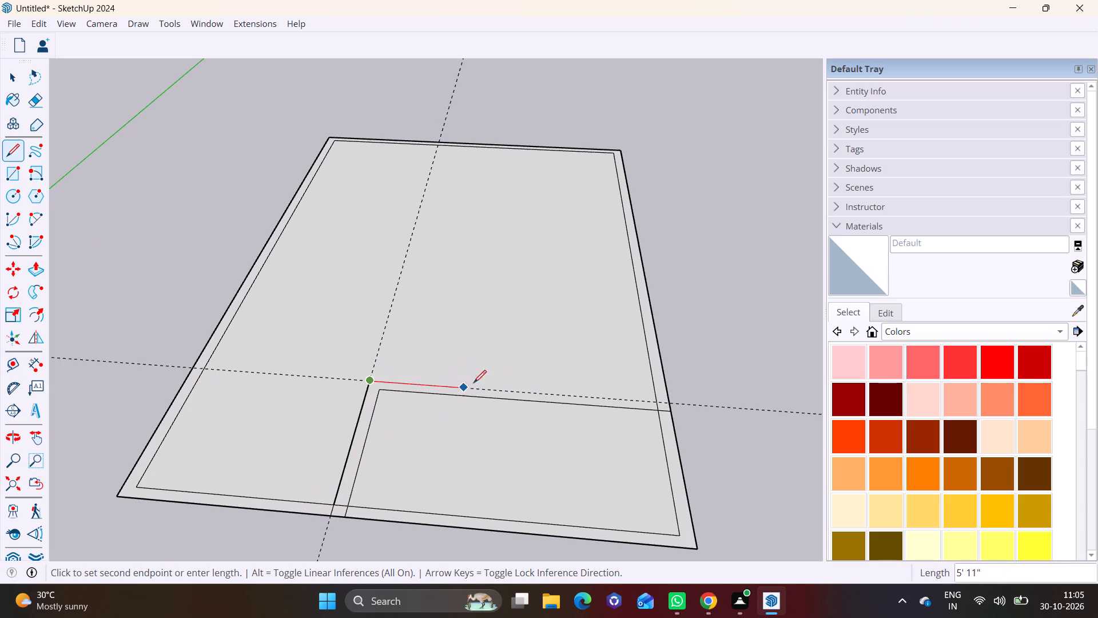
{"action": "left_click", "coordinate": [669, 399]}
{"action": "key", "text": "space"}
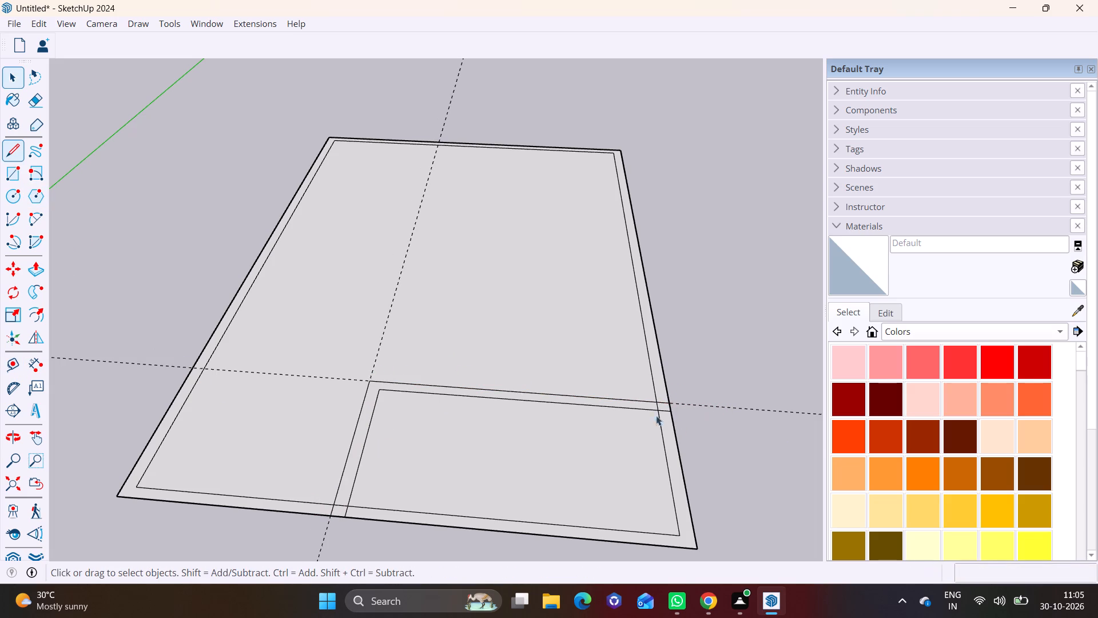
Erase both construction guides around the corner room.
{"action": "left_click", "coordinate": [35, 88]}
{"action": "left_click_drag", "start_coordinate": [366, 253], "coordinate": [414, 259]}
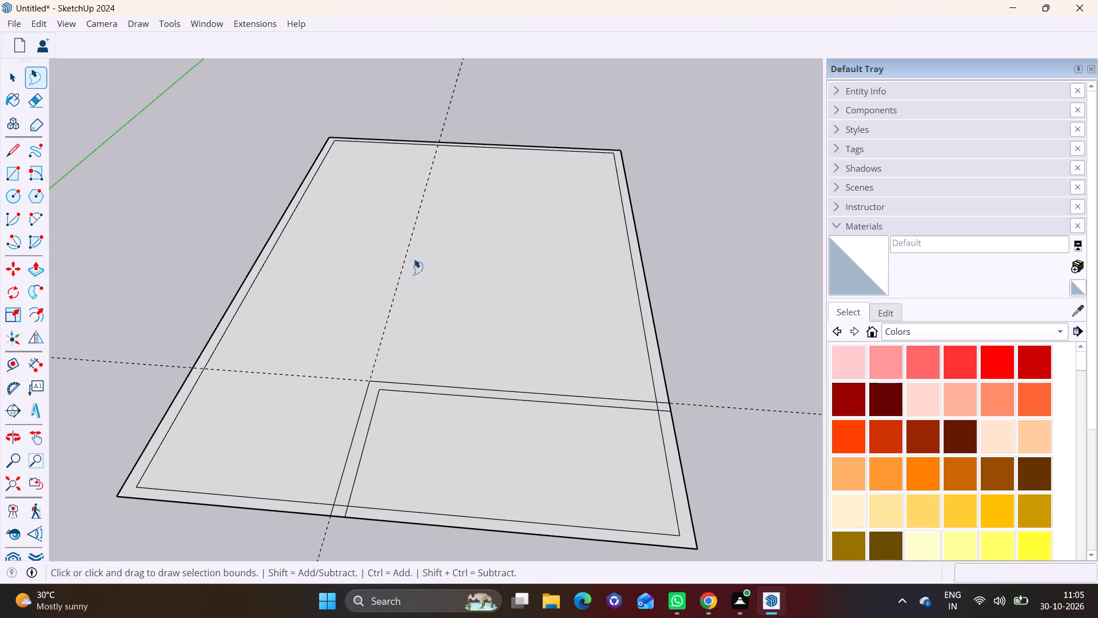
{"action": "left_click_drag", "start_coordinate": [414, 259], "coordinate": [430, 262]}
{"action": "left_click", "coordinate": [38, 101]}
{"action": "left_click_drag", "start_coordinate": [395, 244], "coordinate": [455, 262]}
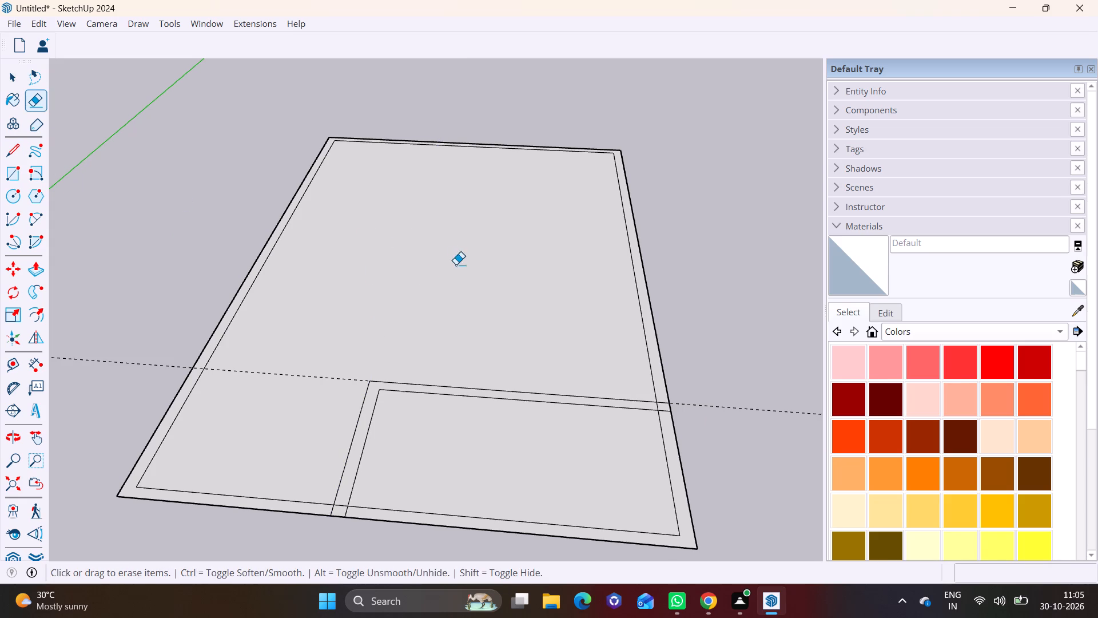
{"action": "left_click_drag", "start_coordinate": [326, 360], "coordinate": [319, 397]}
Examine the floor plan's outer wall outline and corner room partition from several angles.
{"action": "scroll", "coordinate": [319, 406], "scroll_direction": "down", "scroll_amount": 2}
{"action": "middle_click_drag", "start_coordinate": [326, 435], "coordinate": [327, 506]}
{"action": "scroll", "coordinate": [414, 506], "scroll_direction": "up", "scroll_amount": 2}
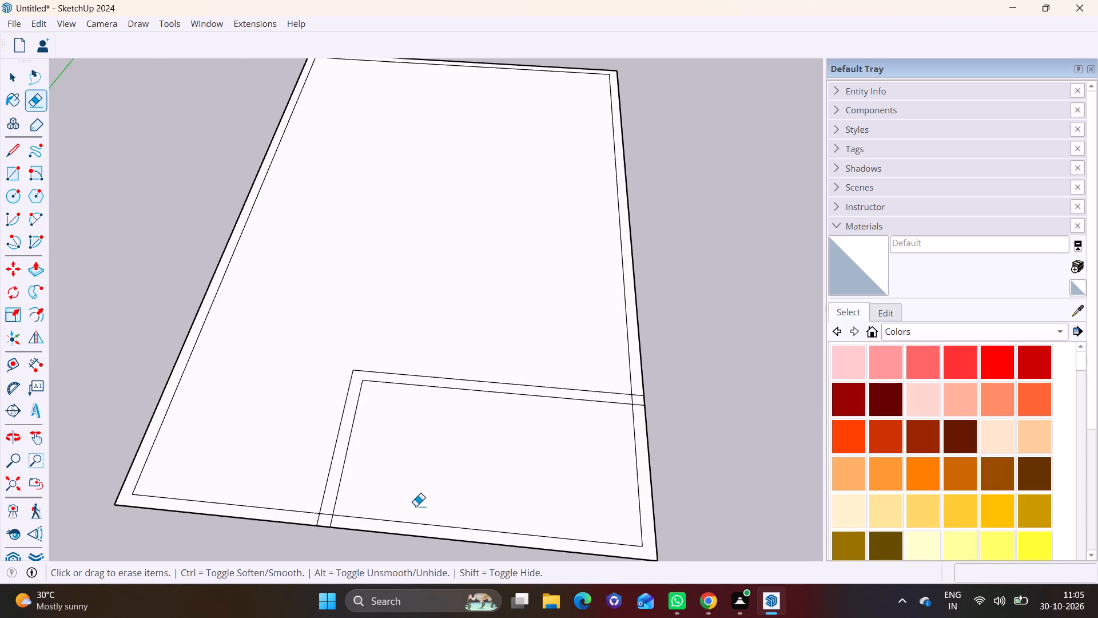
{"action": "scroll", "coordinate": [416, 506], "scroll_direction": "up", "scroll_amount": 2}
{"action": "middle_click_drag", "start_coordinate": [436, 501], "coordinate": [508, 512], "text": "shift"}
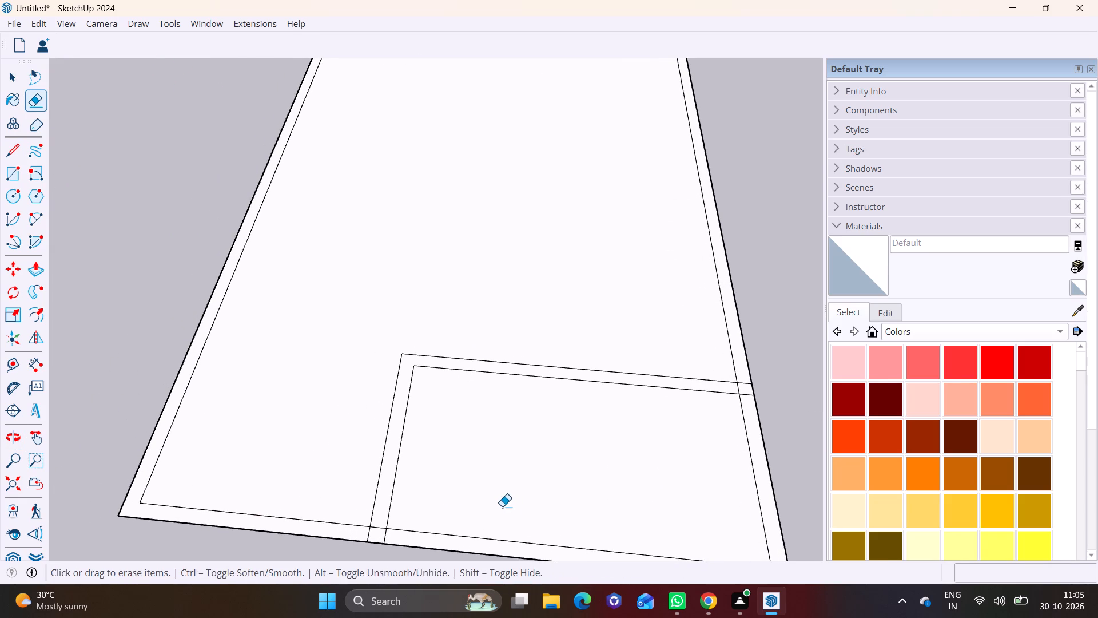
{"action": "middle_click_drag", "start_coordinate": [501, 504], "coordinate": [500, 443]}
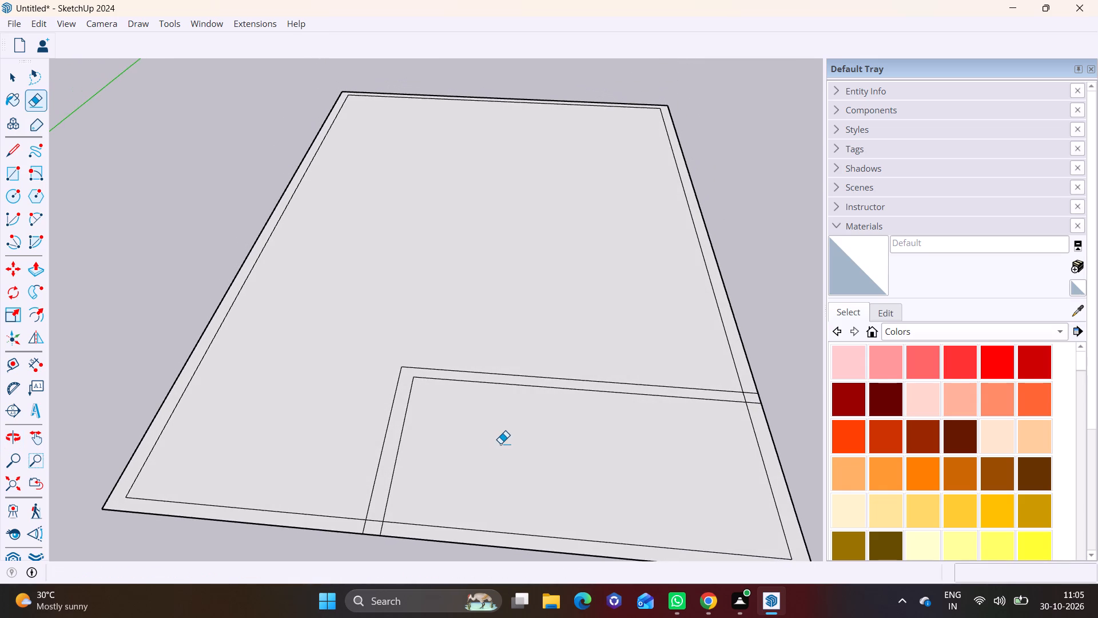
{"action": "scroll", "coordinate": [500, 443], "scroll_direction": "down", "scroll_amount": 2}
{"action": "middle_click_drag", "start_coordinate": [511, 446], "coordinate": [491, 342]}
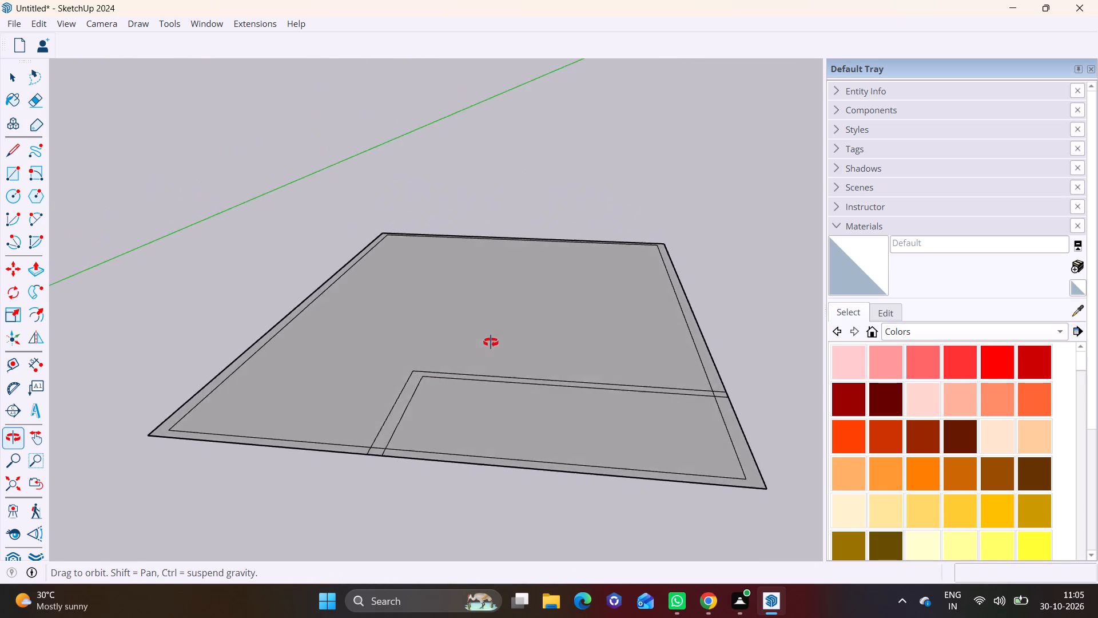
{"action": "middle_click_drag", "start_coordinate": [491, 342], "coordinate": [484, 426]}
{"action": "scroll", "coordinate": [484, 427], "scroll_direction": "down", "scroll_amount": 1}
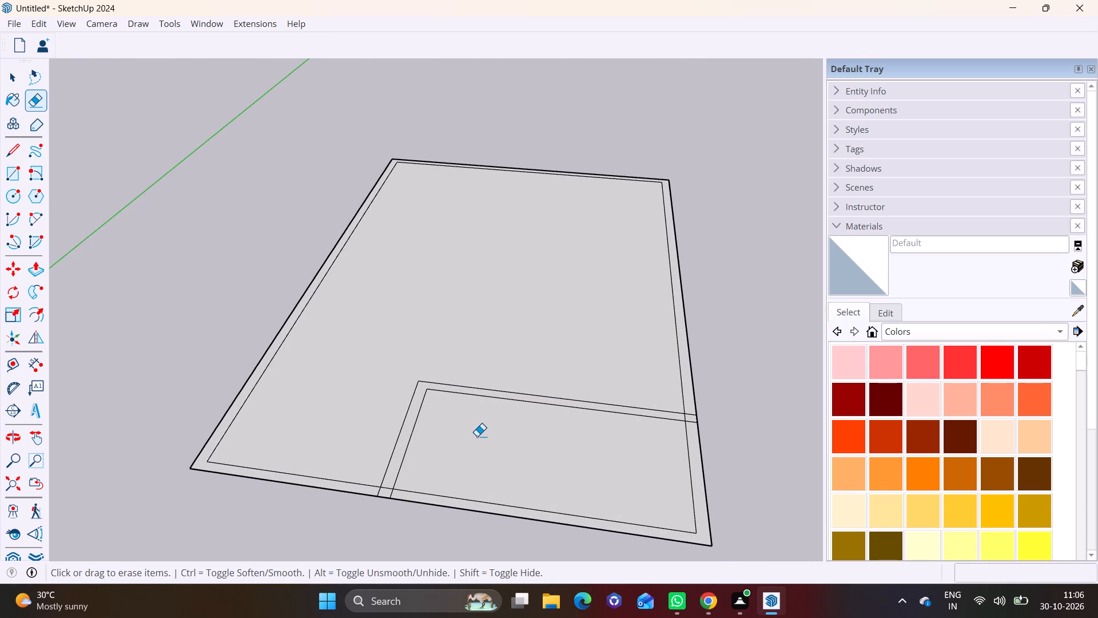
{"action": "middle_click_drag", "start_coordinate": [477, 436], "coordinate": [566, 407]}
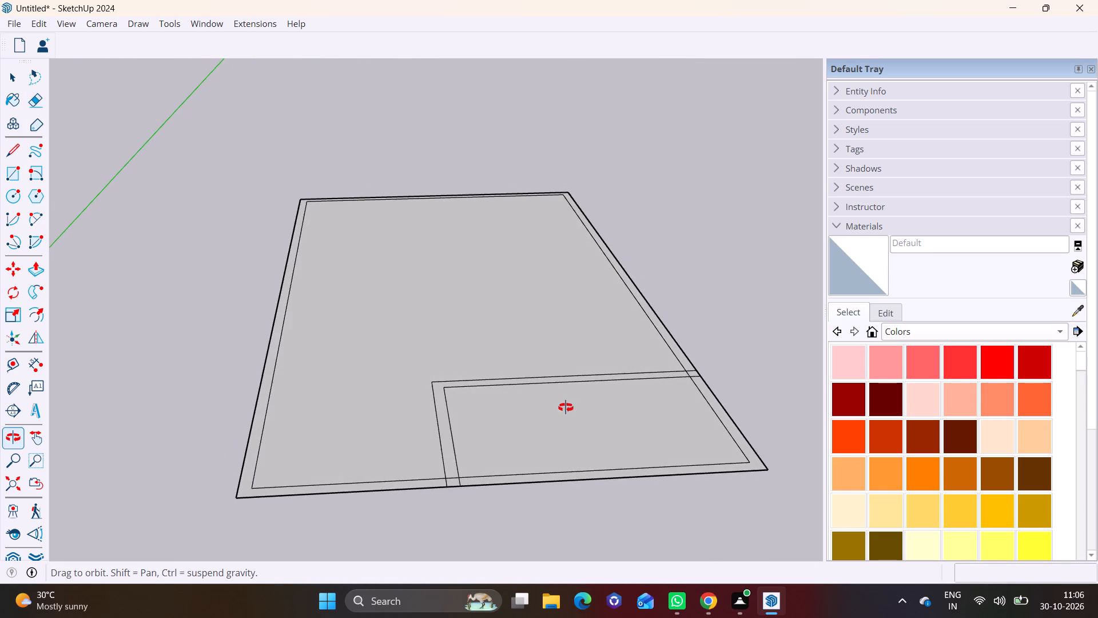
{"action": "middle_click_drag", "start_coordinate": [566, 407], "coordinate": [483, 327]}
{"action": "scroll", "coordinate": [493, 374], "scroll_direction": "up", "scroll_amount": 1}
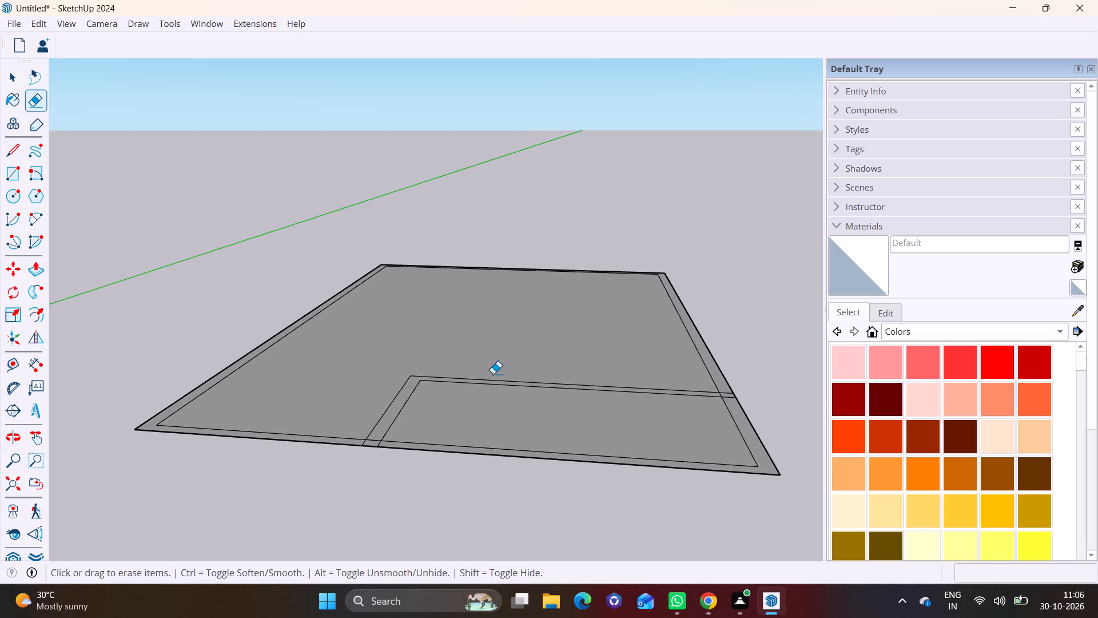
Draw two lines extending the corner-room wall from its outer and inner corners to the left outer edge, about 11' 6 1/2" and 12' 3 1/2" long.
{"action": "scroll", "coordinate": [493, 374], "scroll_direction": "down", "scroll_amount": 1}
{"action": "middle_click_drag", "start_coordinate": [508, 395], "coordinate": [504, 395]}
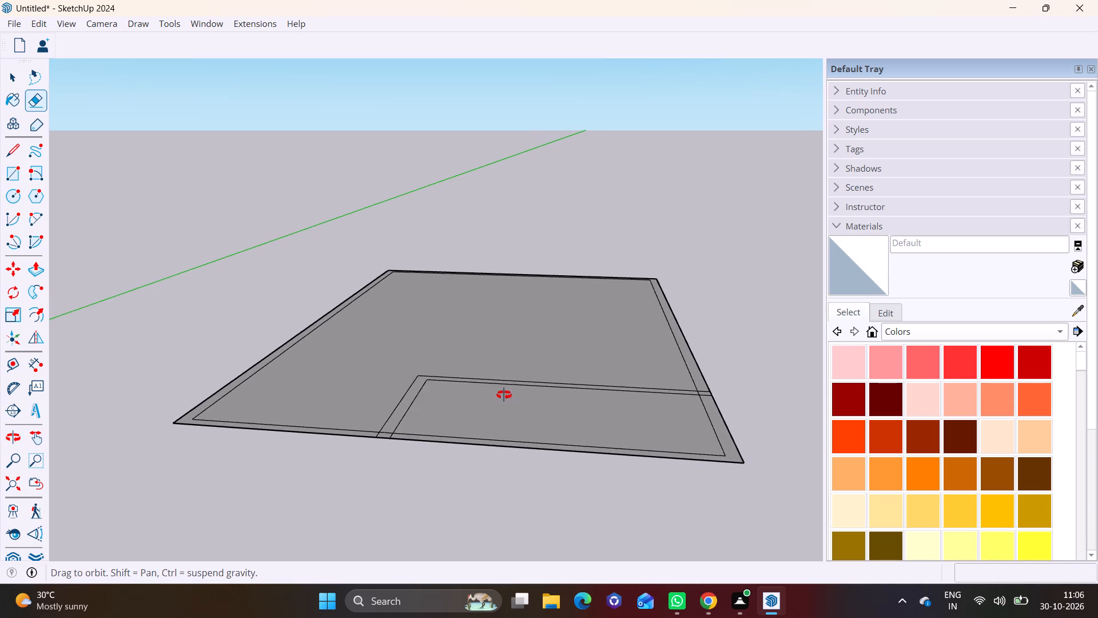
{"action": "middle_click_drag", "start_coordinate": [504, 395], "coordinate": [529, 477]}
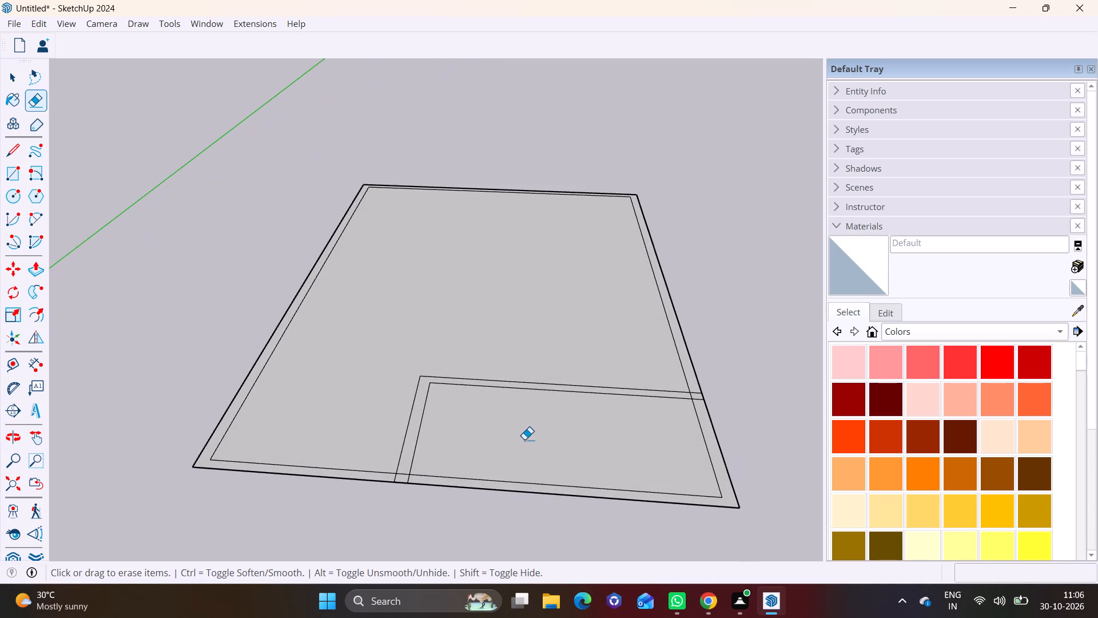
{"action": "scroll", "coordinate": [482, 401], "scroll_direction": "down", "scroll_amount": 5}
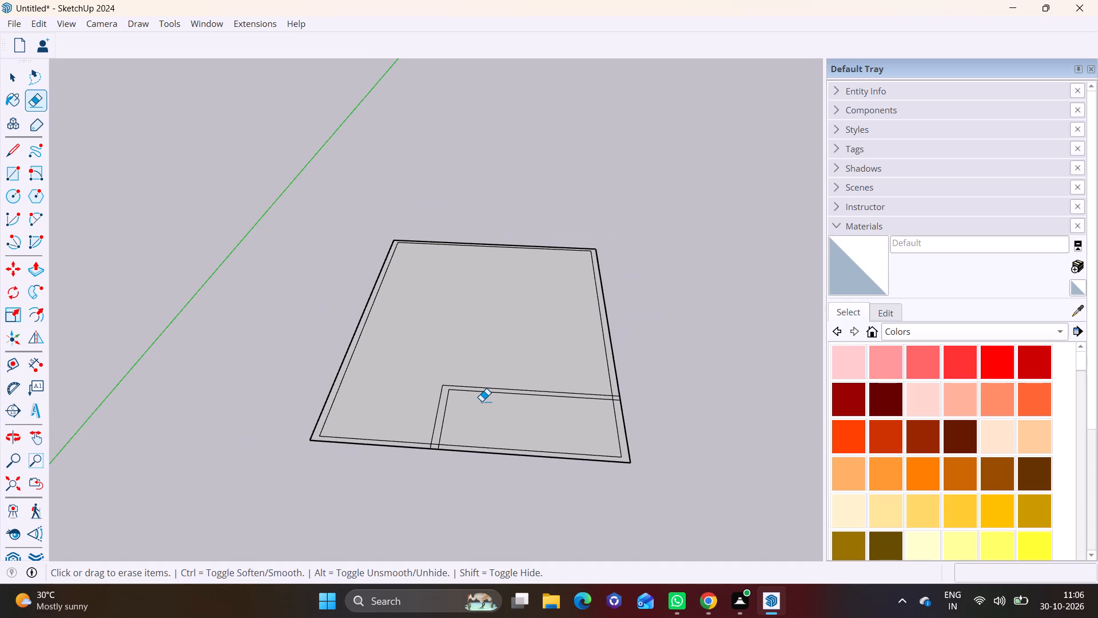
{"action": "middle_click_drag", "start_coordinate": [482, 401], "coordinate": [507, 426]}
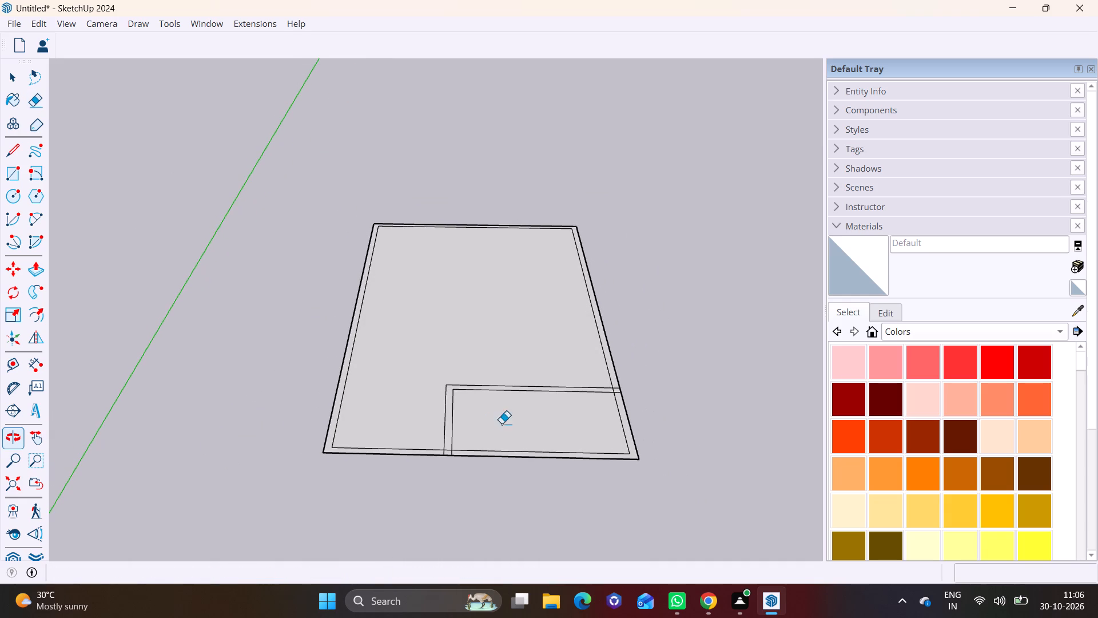
{"action": "left_click", "coordinate": [10, 154]}
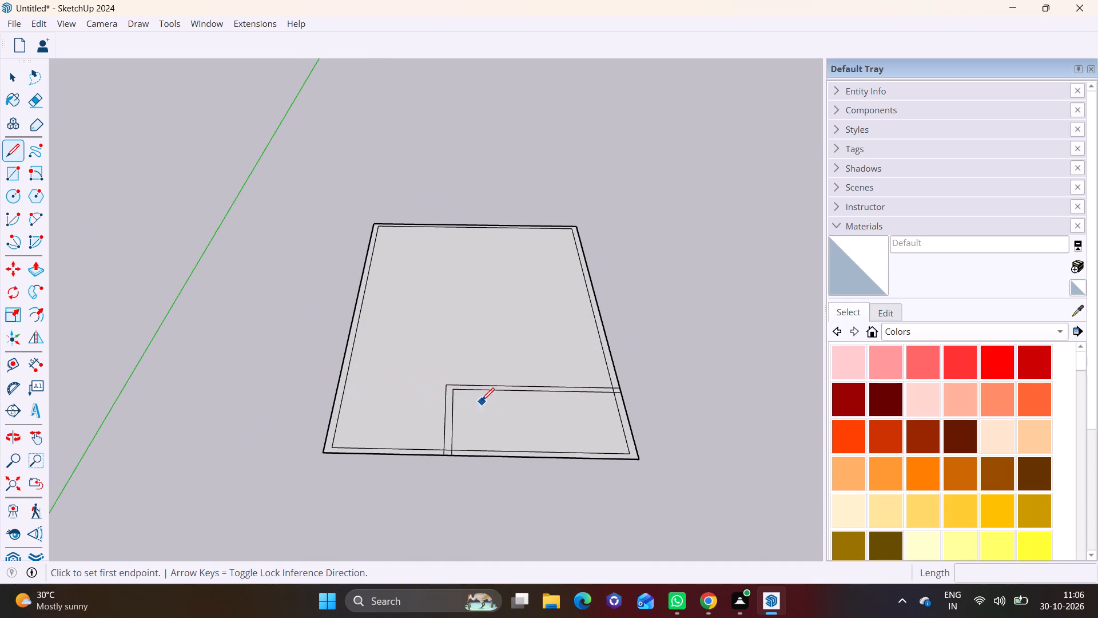
{"action": "left_click", "coordinate": [445, 379]}
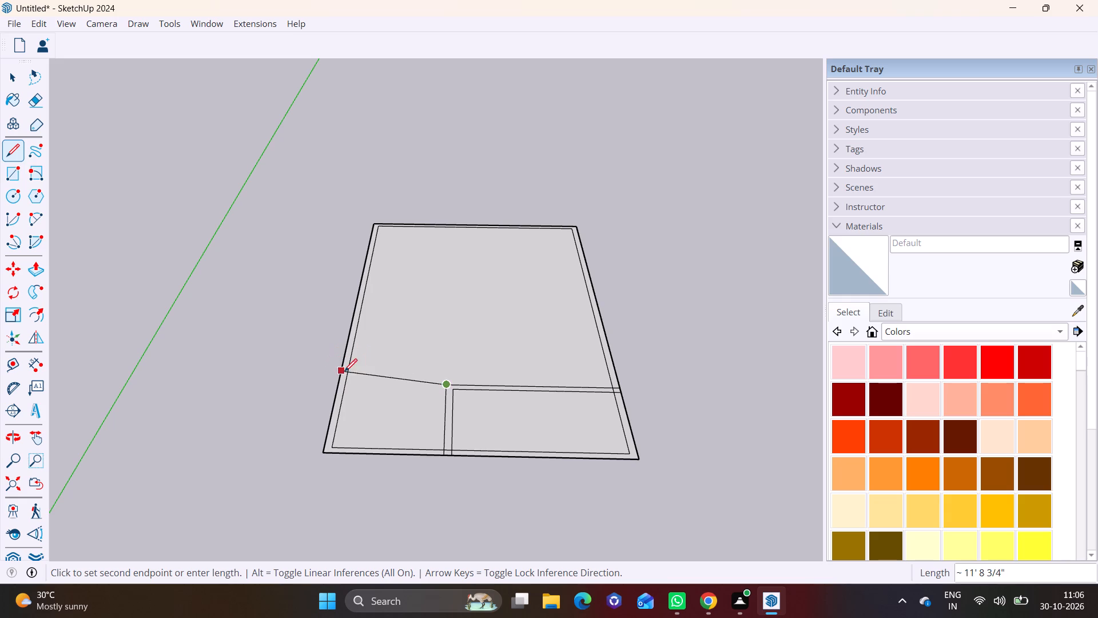
{"action": "scroll", "coordinate": [342, 381], "scroll_direction": "up", "scroll_amount": 3}
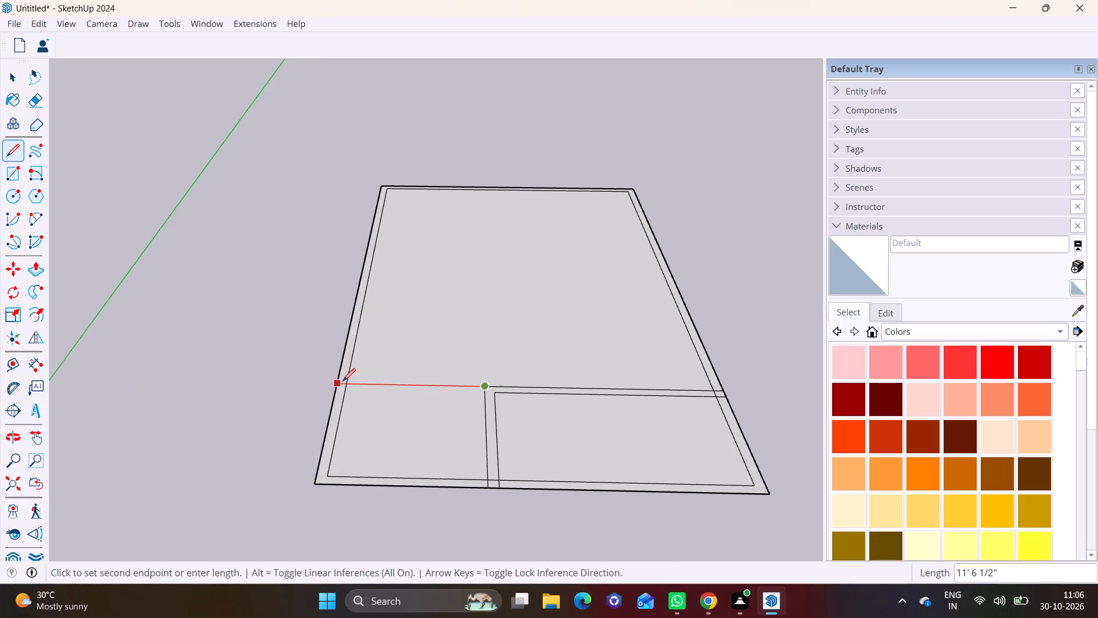
{"action": "left_click", "coordinate": [343, 381]}
{"action": "left_click", "coordinate": [5, 144]}
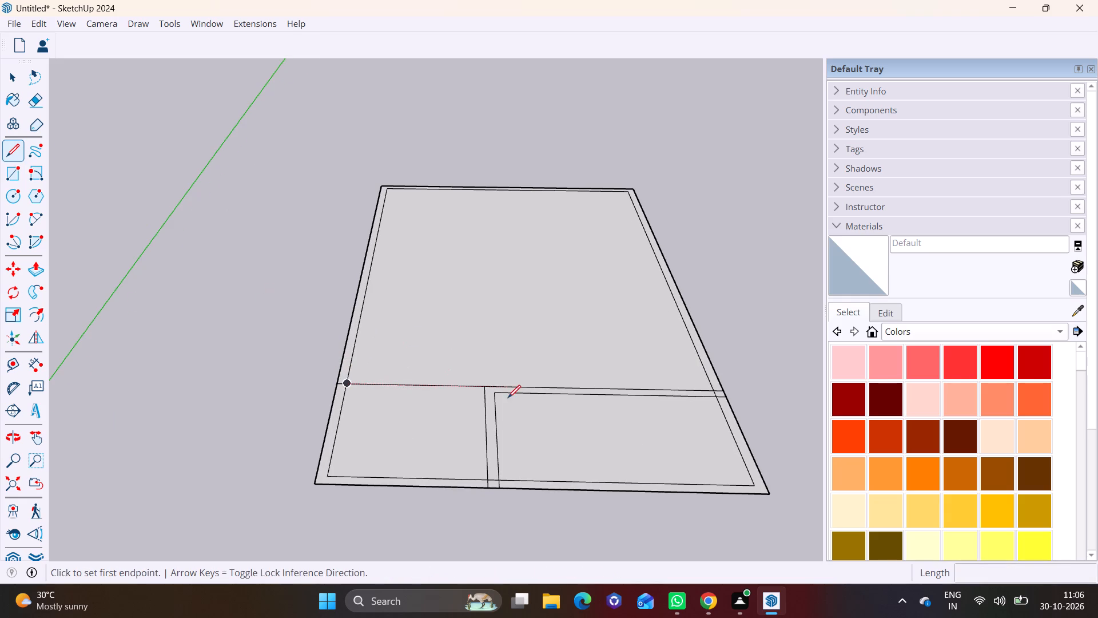
{"action": "left_click", "coordinate": [493, 395]}
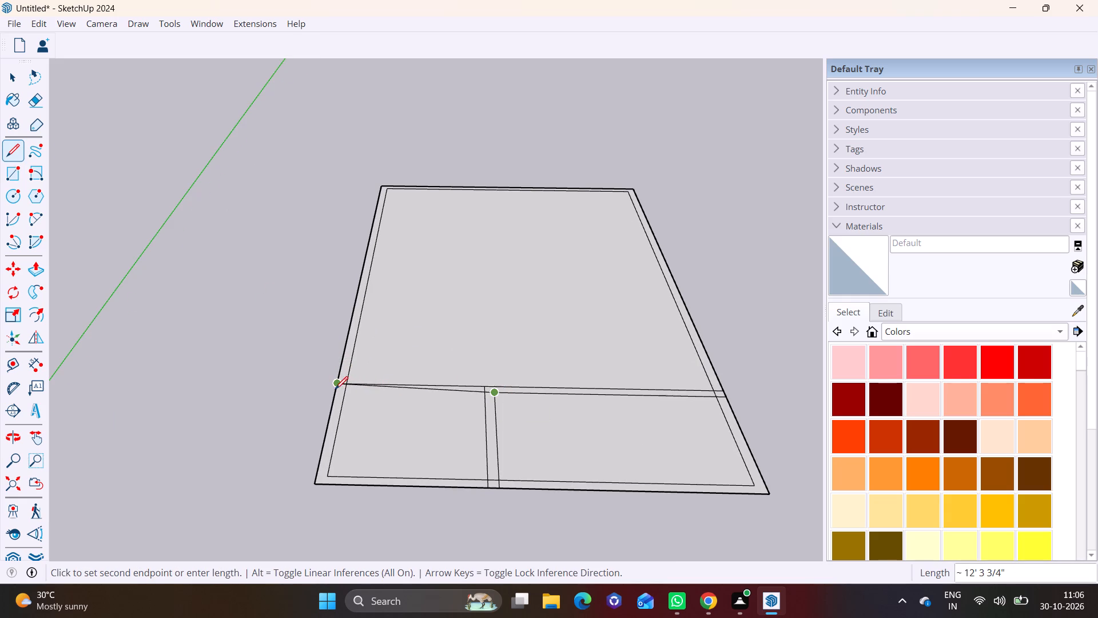
{"action": "left_click", "coordinate": [333, 394]}
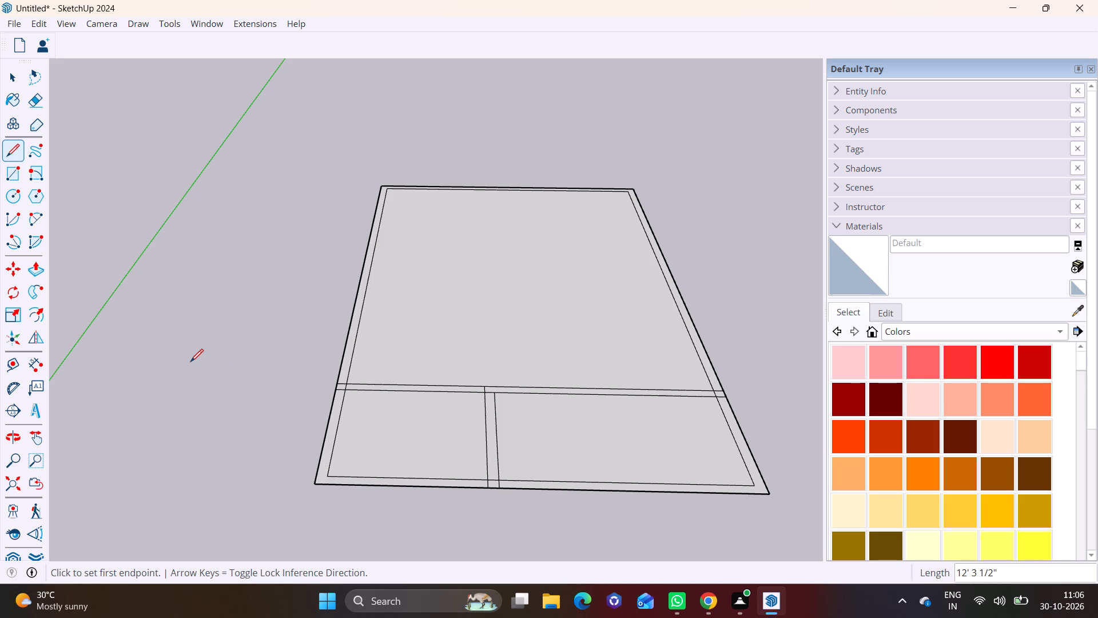
{"action": "key", "text": "Escape"}
{"action": "scroll", "coordinate": [234, 400], "scroll_direction": "down", "scroll_amount": 2}
{"action": "scroll", "coordinate": [369, 437], "scroll_direction": "up", "scroll_amount": 6}
{"action": "key", "text": "space"}
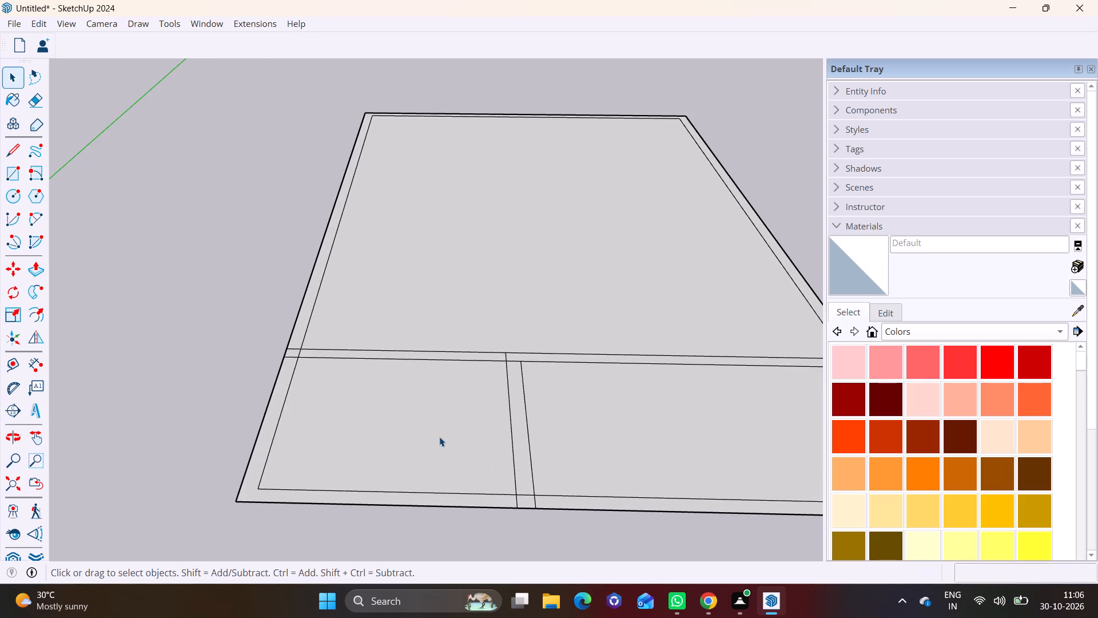
Erase the short end segment of the corner-room partition that crosses the full-width cross wall.
{"action": "middle_click_drag", "start_coordinate": [436, 437], "coordinate": [391, 368], "text": "shift"}
{"action": "middle_click_drag", "start_coordinate": [404, 377], "coordinate": [386, 501]}
{"action": "scroll", "coordinate": [423, 414], "scroll_direction": "down", "scroll_amount": 3}
{"action": "middle_click_drag", "start_coordinate": [423, 418], "coordinate": [403, 476]}
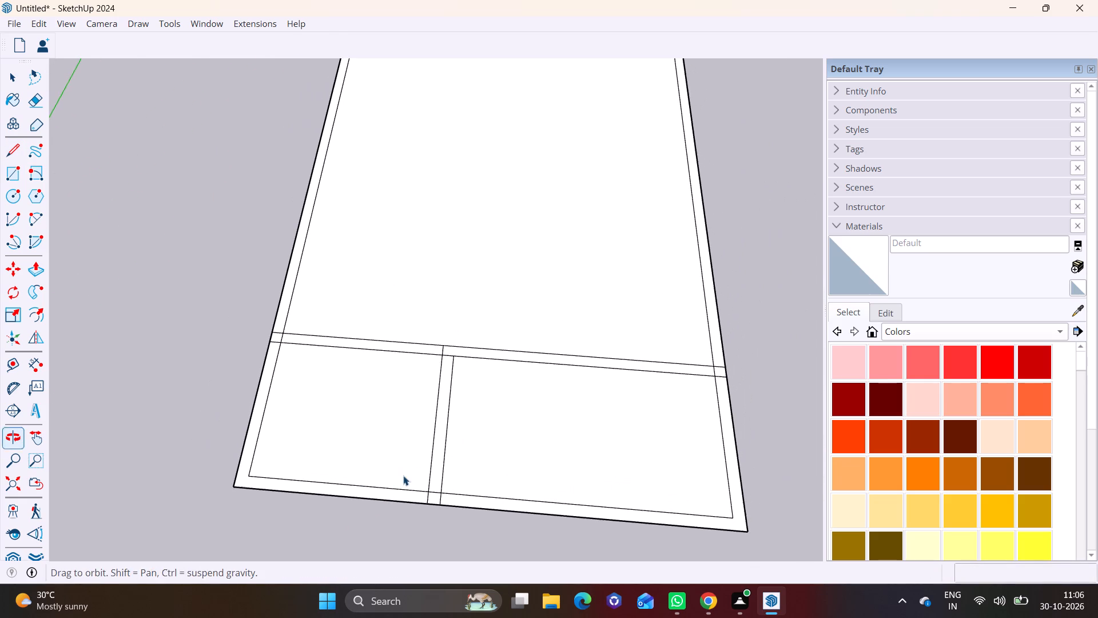
{"action": "middle_click_drag", "start_coordinate": [476, 465], "coordinate": [508, 444]}
{"action": "scroll", "coordinate": [463, 393], "scroll_direction": "down", "scroll_amount": 4}
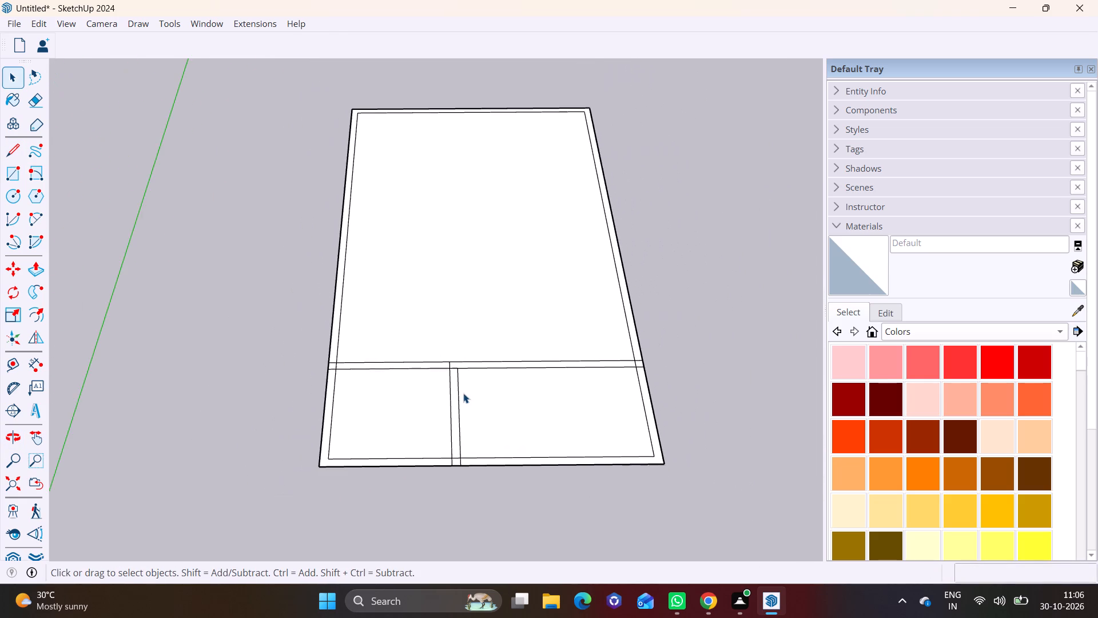
{"action": "middle_click_drag", "start_coordinate": [463, 393], "coordinate": [441, 435], "text": "shift"}
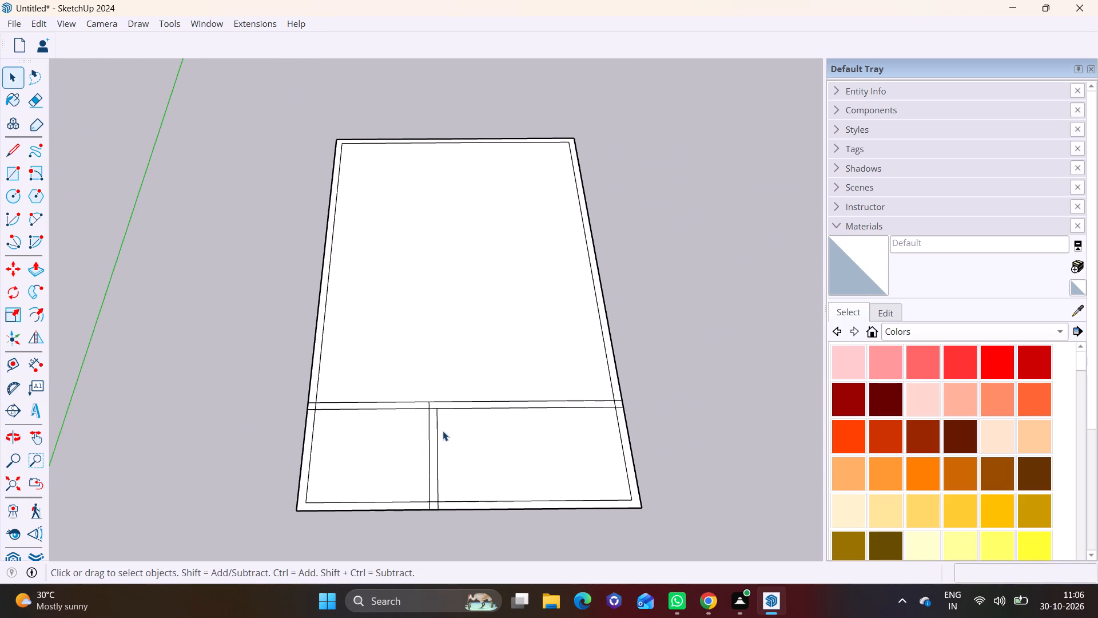
{"action": "middle_click_drag", "start_coordinate": [443, 428], "coordinate": [421, 389]}
{"action": "scroll", "coordinate": [425, 391], "scroll_direction": "up", "scroll_amount": 4}
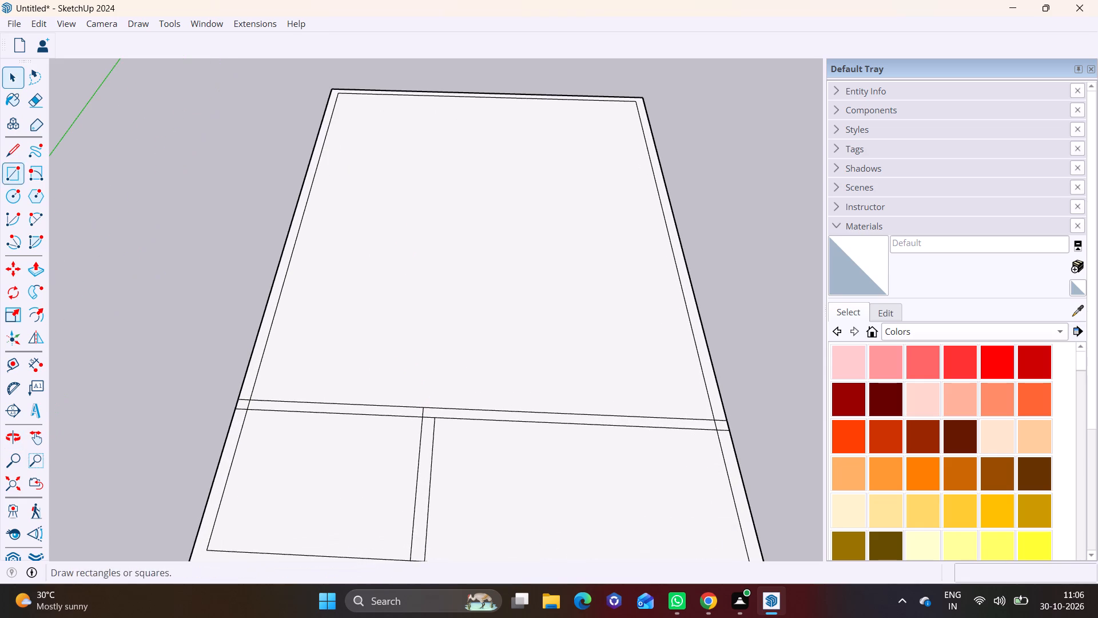
{"action": "left_click", "coordinate": [28, 101]}
{"action": "scroll", "coordinate": [441, 405], "scroll_direction": "up", "scroll_amount": 3}
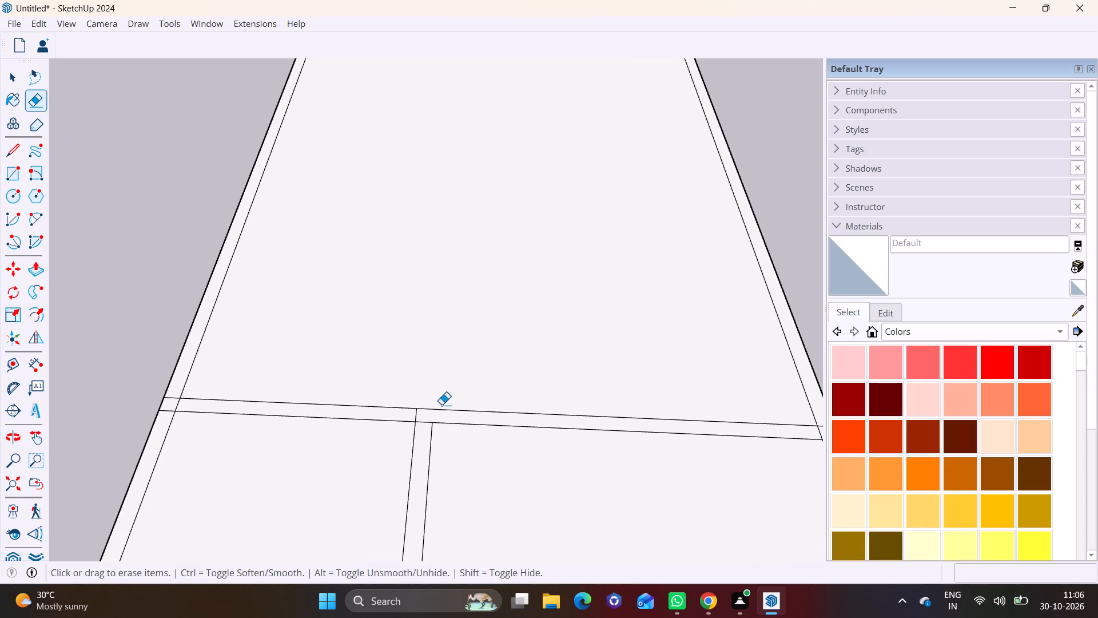
{"action": "left_click_drag", "start_coordinate": [410, 411], "coordinate": [424, 415]}
Erase the overlapping line segments where the cross wall meets the left outer wall.
{"action": "scroll", "coordinate": [179, 402], "scroll_direction": "down", "scroll_amount": 2}
{"action": "left_click_drag", "start_coordinate": [173, 387], "coordinate": [166, 415]}
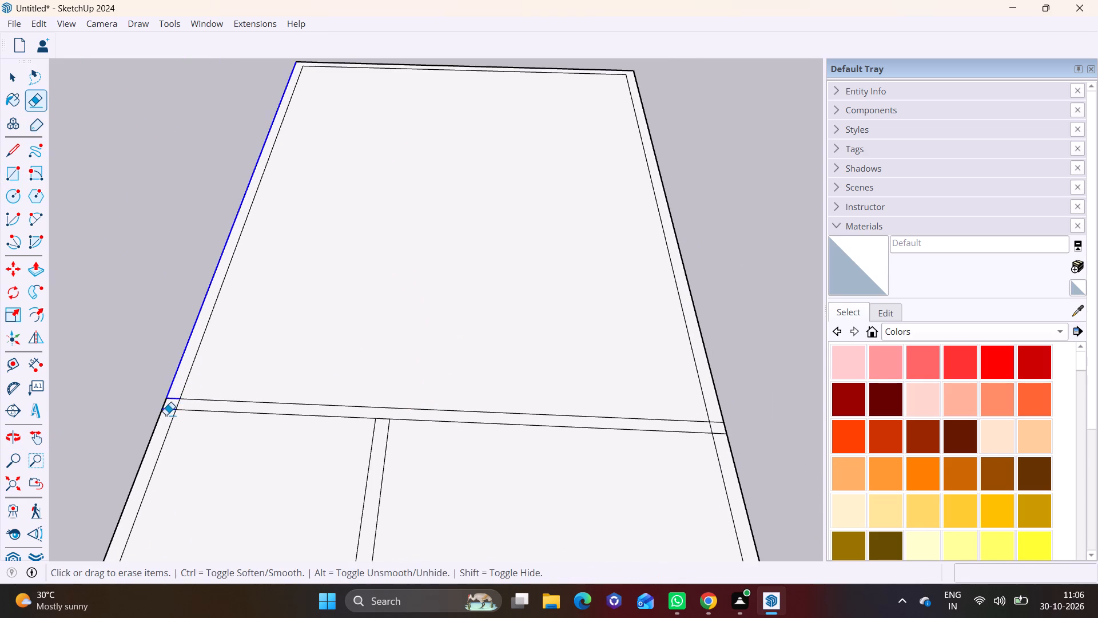
{"action": "left_click_drag", "start_coordinate": [169, 404], "coordinate": [185, 409]}
{"action": "key", "text": "ctrl+z"}
{"action": "scroll", "coordinate": [179, 410], "scroll_direction": "up", "scroll_amount": 4}
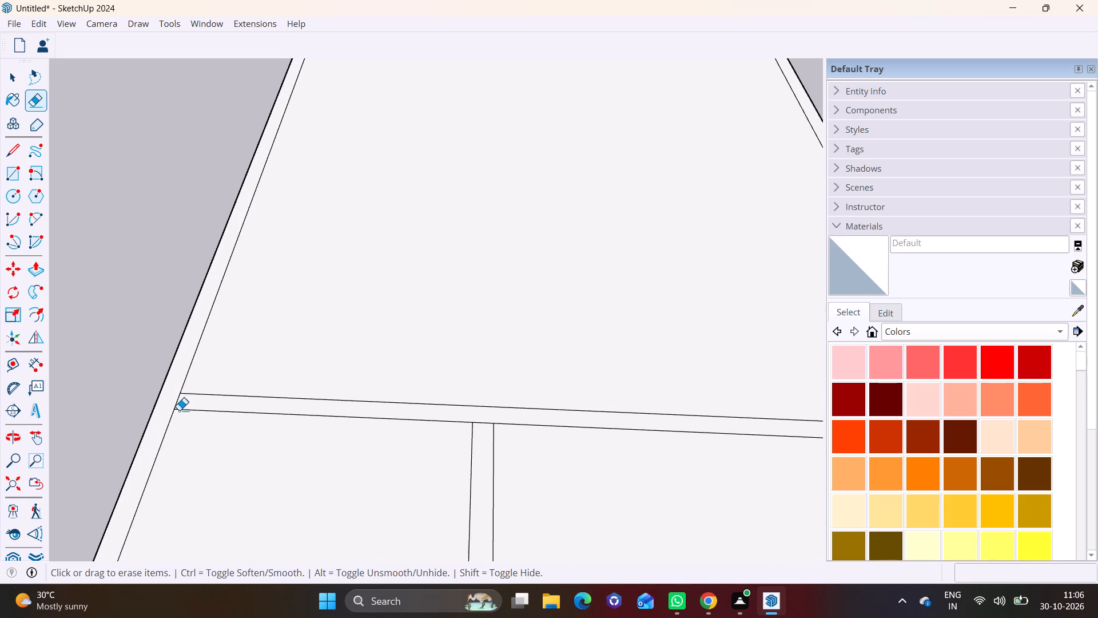
{"action": "left_click", "coordinate": [176, 403]}
Erase both lines of the short partition in the front area, including their ends across the front wall.
{"action": "scroll", "coordinate": [321, 423], "scroll_direction": "down", "scroll_amount": 7}
{"action": "middle_click_drag", "start_coordinate": [681, 462], "coordinate": [637, 402], "text": "shift"}
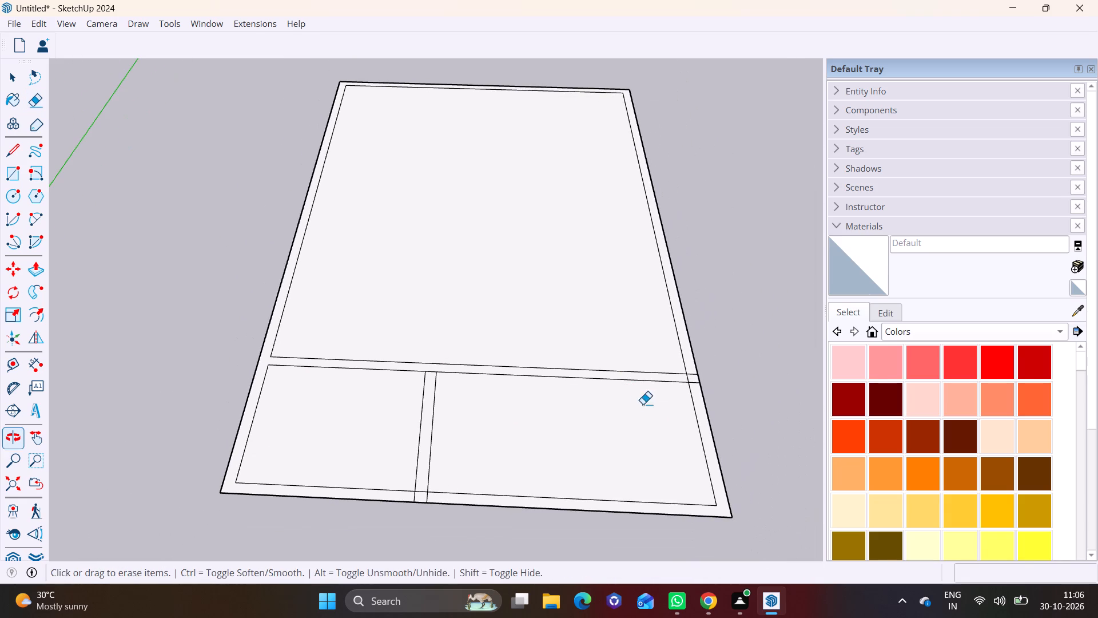
{"action": "scroll", "coordinate": [428, 478], "scroll_direction": "up", "scroll_amount": 4}
{"action": "scroll", "coordinate": [464, 478], "scroll_direction": "down", "scroll_amount": 4}
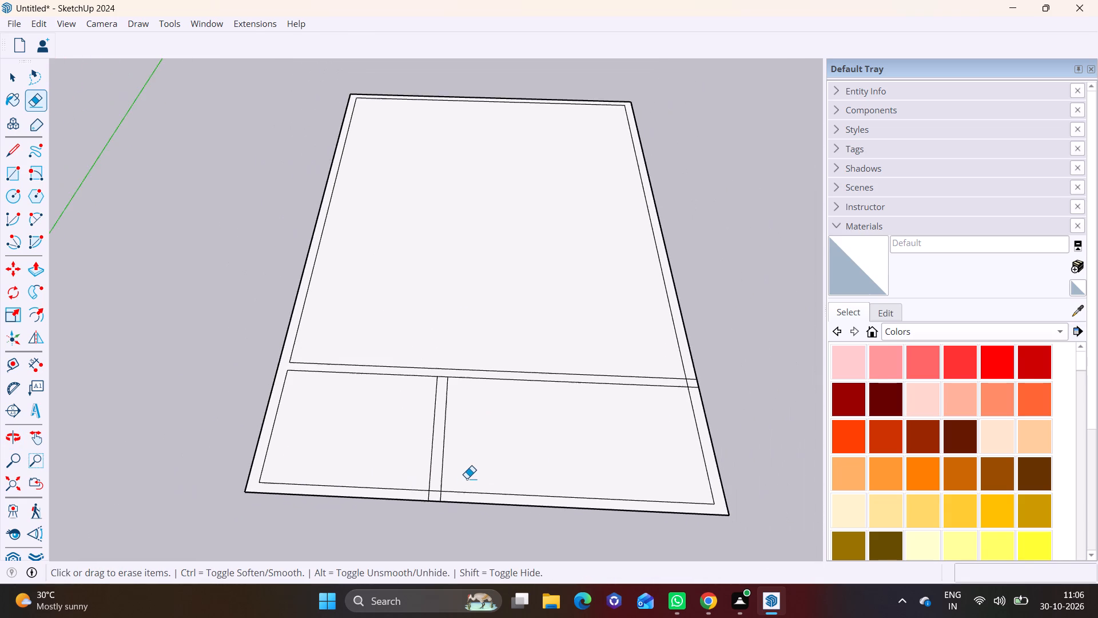
{"action": "scroll", "coordinate": [467, 478], "scroll_direction": "down", "scroll_amount": 1}
{"action": "middle_click_drag", "start_coordinate": [727, 404], "coordinate": [645, 472], "text": "shift"}
{"action": "scroll", "coordinate": [506, 476], "scroll_direction": "down", "scroll_amount": 1}
{"action": "middle_click_drag", "start_coordinate": [506, 476], "coordinate": [554, 423], "text": "shift"}
{"action": "left_click_drag", "start_coordinate": [401, 450], "coordinate": [441, 449]}
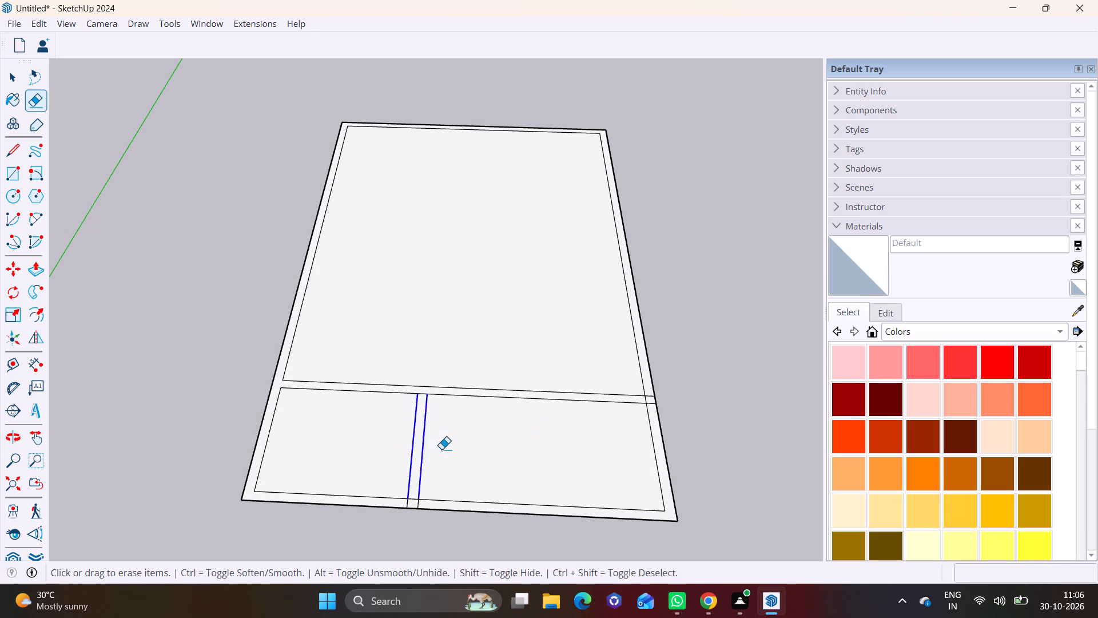
{"action": "scroll", "coordinate": [395, 514], "scroll_direction": "up", "scroll_amount": 6}
{"action": "left_click_drag", "start_coordinate": [403, 498], "coordinate": [445, 497]}
{"action": "scroll", "coordinate": [445, 497], "scroll_direction": "down", "scroll_amount": 3}
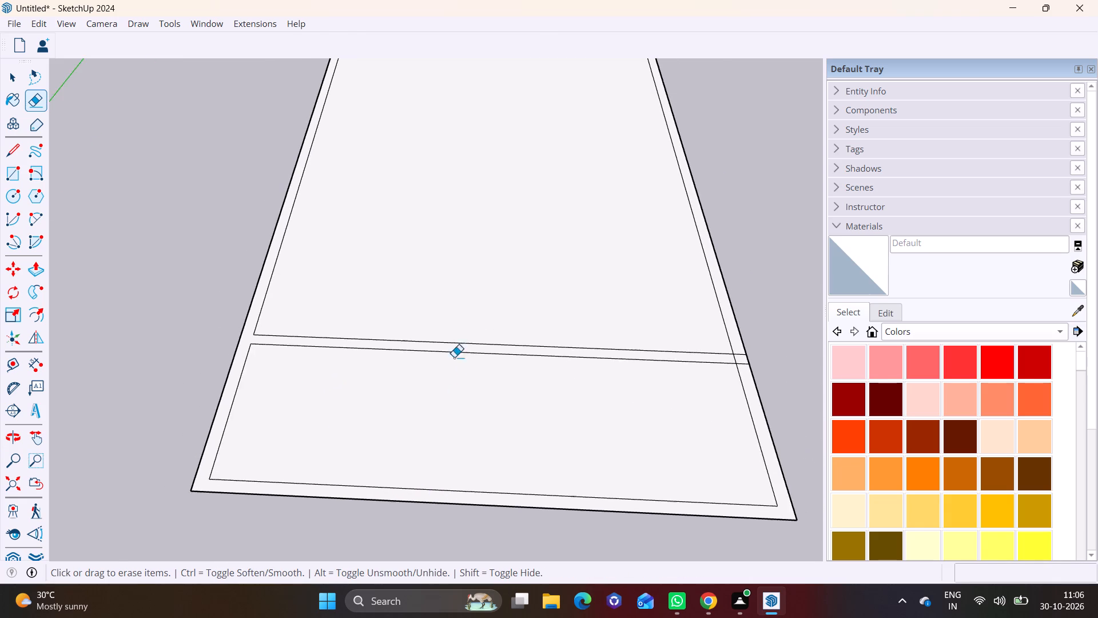
Draw a short line extending the cross wall's front line across the left outer wall to its outer edge.
{"action": "middle_click_drag", "start_coordinate": [453, 356], "coordinate": [385, 456], "text": "shift"}
{"action": "left_click_drag", "start_coordinate": [5, 153], "coordinate": [7, 162]}
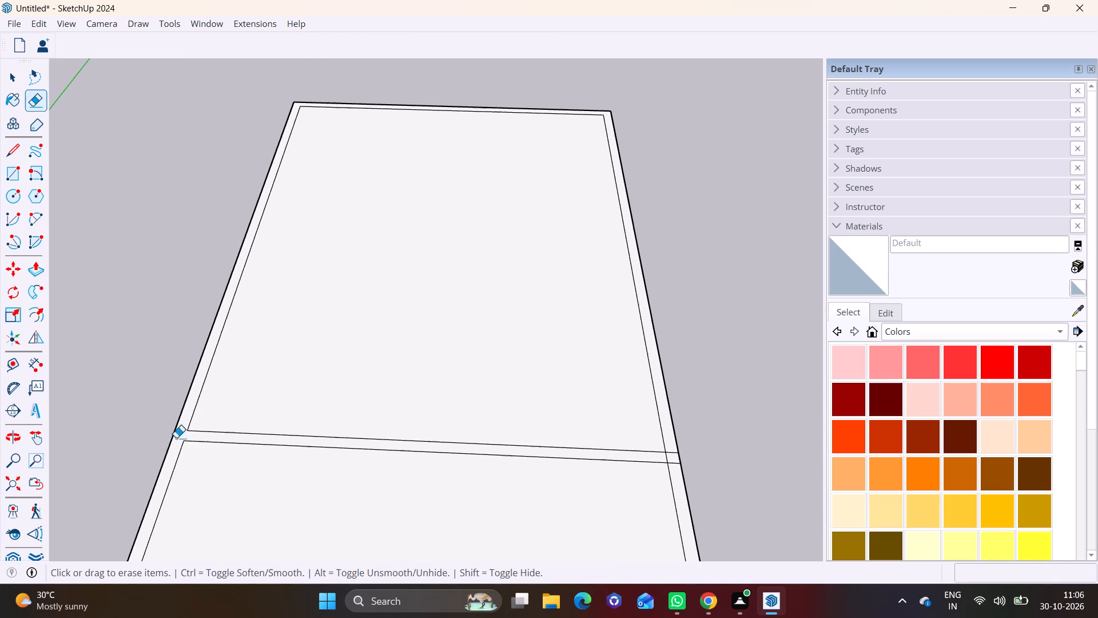
{"action": "left_click", "coordinate": [16, 149]}
{"action": "left_click", "coordinate": [182, 445]}
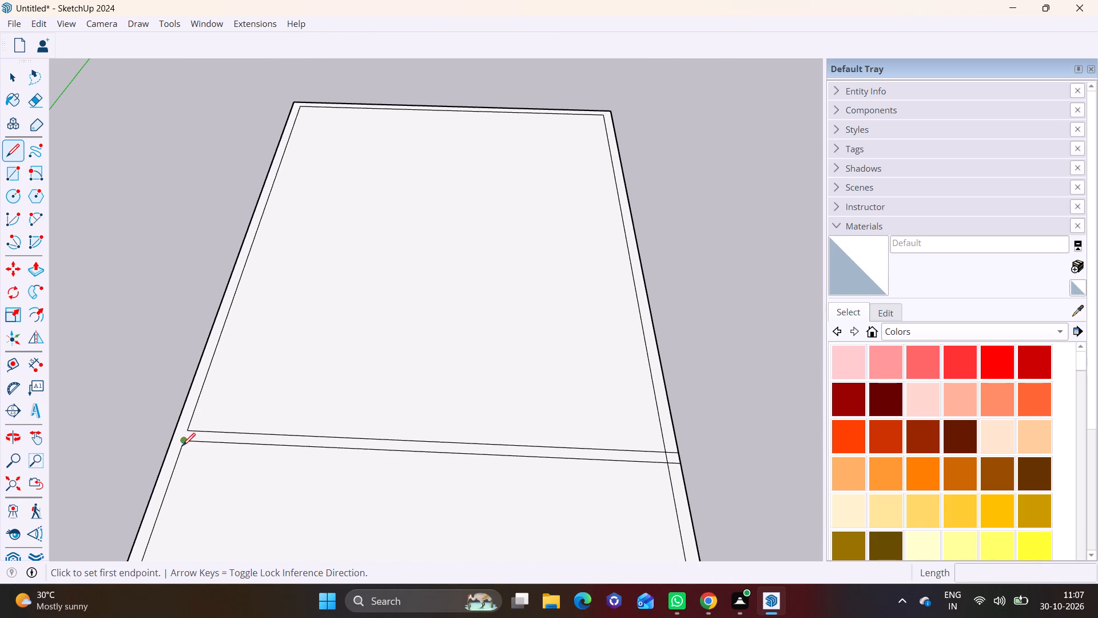
{"action": "left_click", "coordinate": [172, 442]}
{"action": "key", "text": "space"}
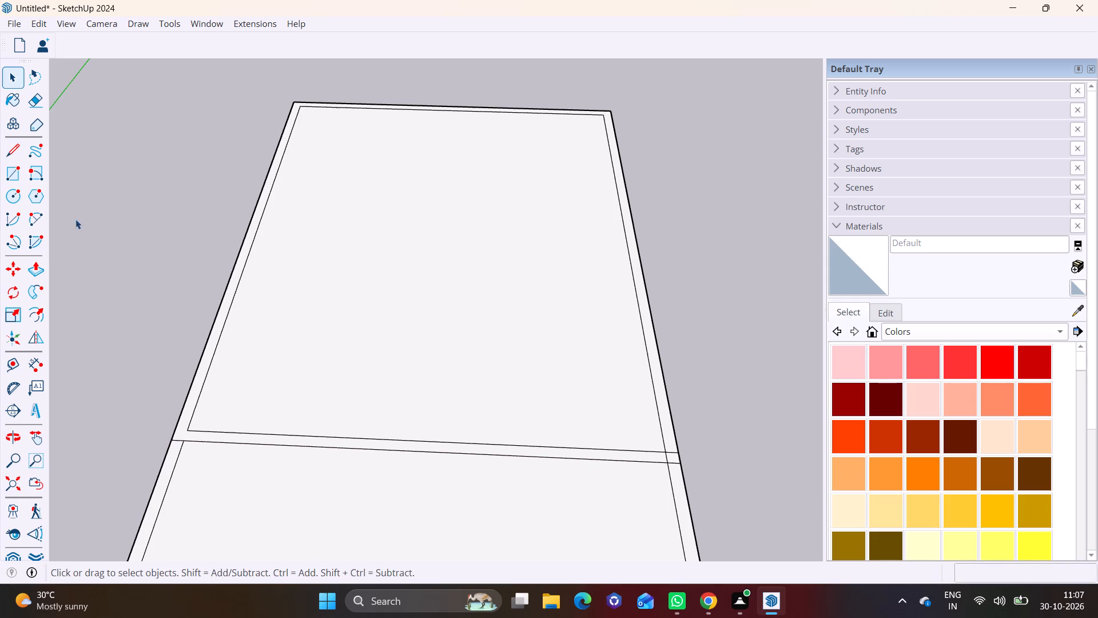
Erase the rear line's overlap and the inner edge segment where the cross wall meets the right outer wall.
{"action": "left_click", "coordinate": [30, 104]}
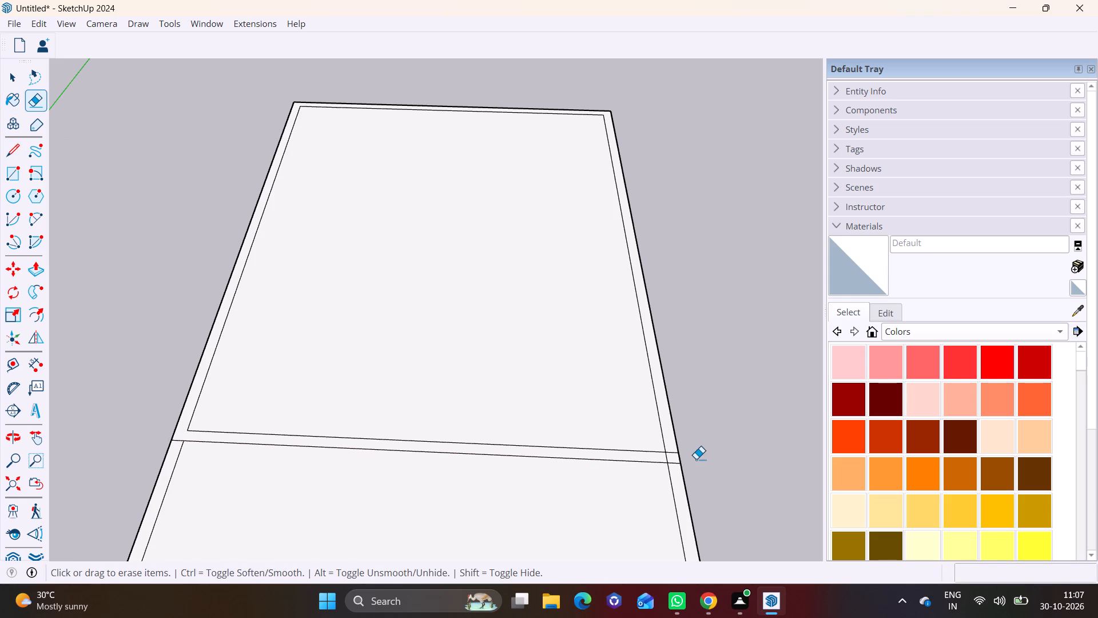
{"action": "scroll", "coordinate": [696, 459], "scroll_direction": "up", "scroll_amount": 5}
{"action": "left_click_drag", "start_coordinate": [660, 440], "coordinate": [662, 455]}
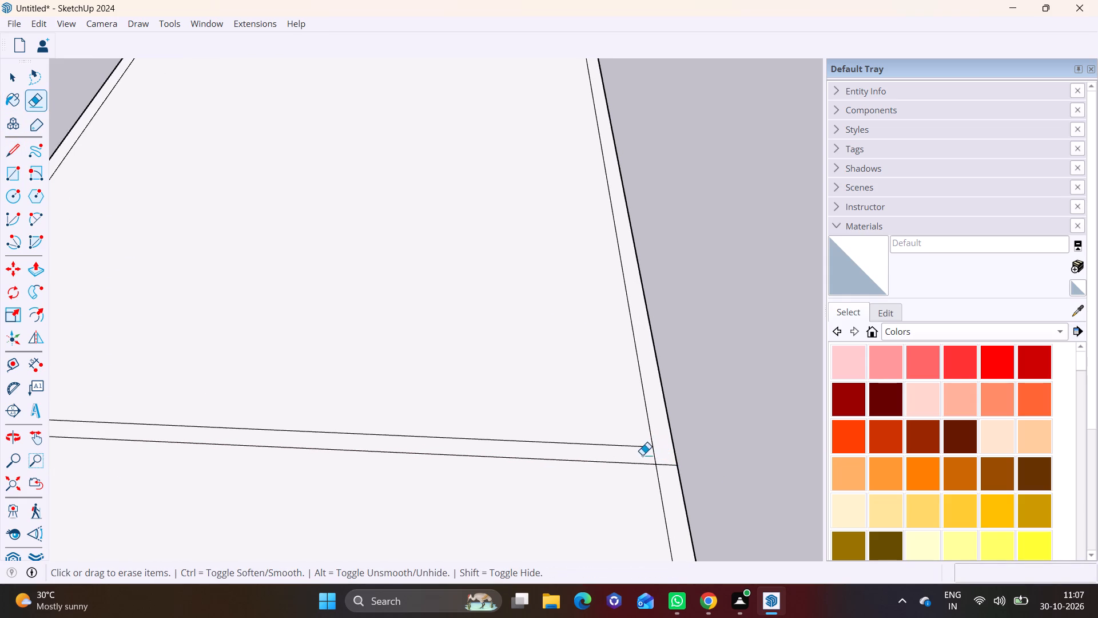
{"action": "left_click_drag", "start_coordinate": [642, 455], "coordinate": [658, 457]}
Push/Pull the wall strip enclosing the large rear area up 10'.
{"action": "scroll", "coordinate": [524, 458], "scroll_direction": "down", "scroll_amount": 3}
{"action": "middle_click_drag", "start_coordinate": [315, 424], "coordinate": [508, 443], "text": "shift"}
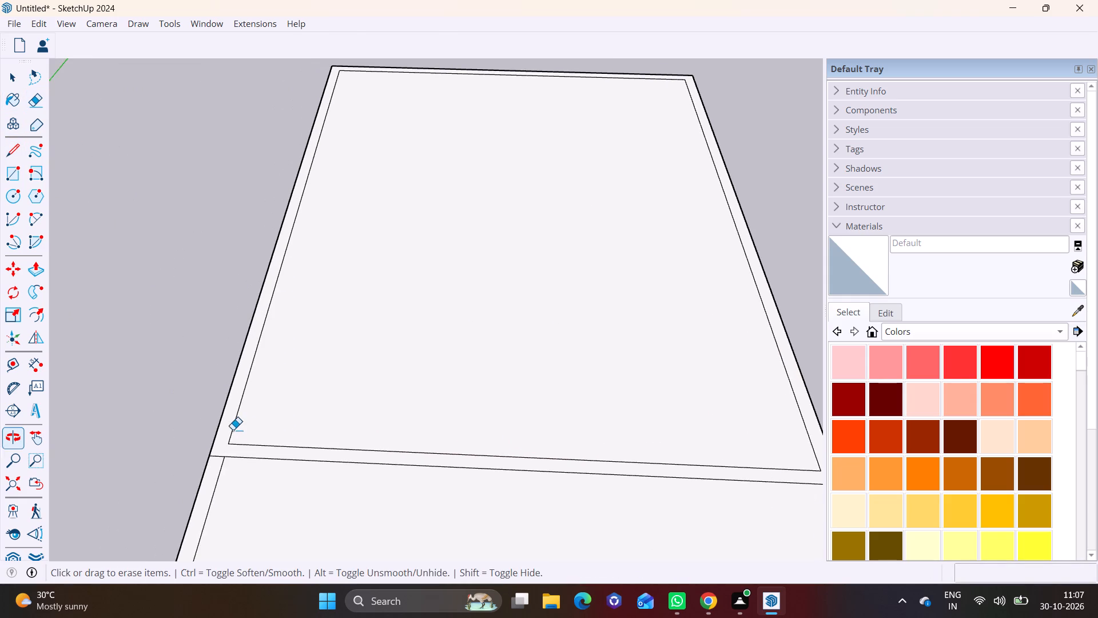
{"action": "scroll", "coordinate": [233, 430], "scroll_direction": "up", "scroll_amount": 2}
{"action": "scroll", "coordinate": [392, 460], "scroll_direction": "down", "scroll_amount": 10}
{"action": "middle_click_drag", "start_coordinate": [425, 497], "coordinate": [396, 420], "text": "shift"}
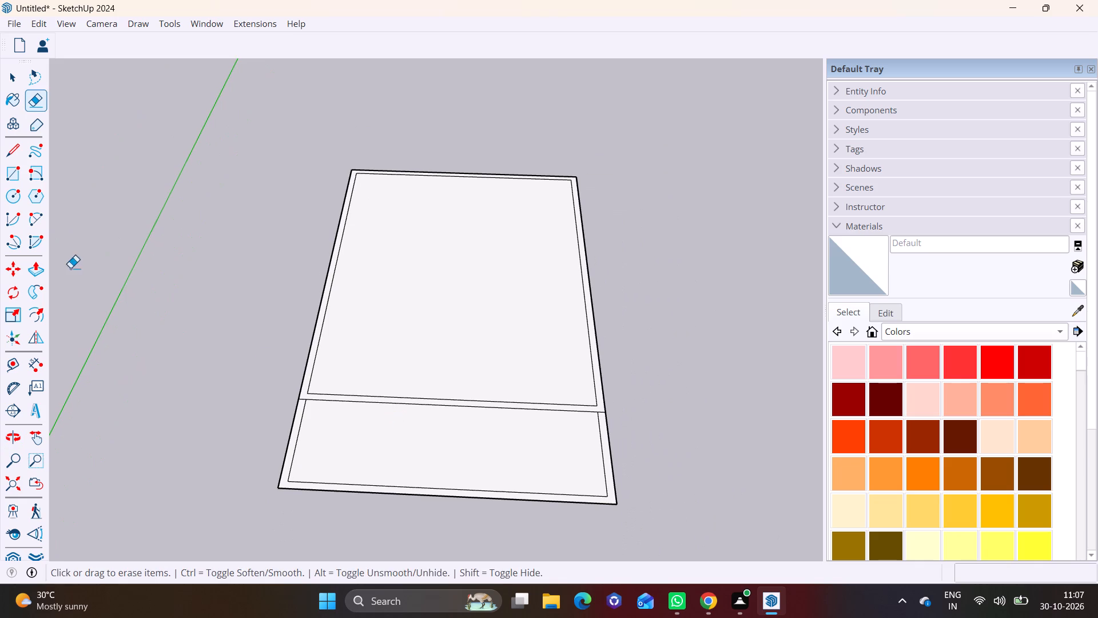
{"action": "left_click", "coordinate": [34, 273]}
{"action": "left_click", "coordinate": [499, 406]}
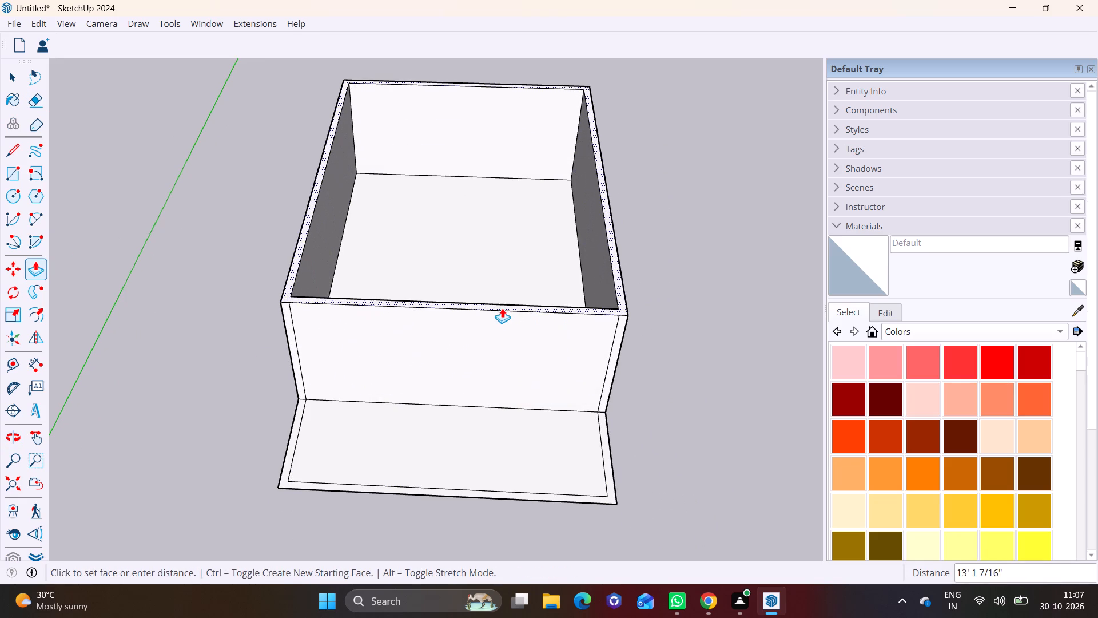
{"action": "type", "text": "10'"}
{"action": "key", "text": "Return"}
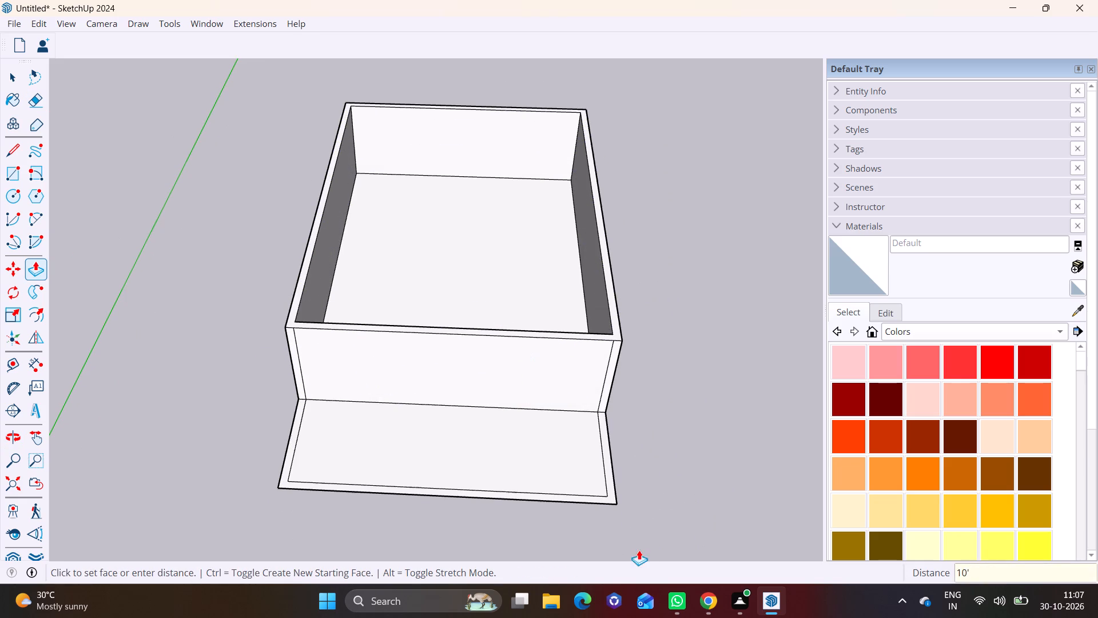
Examine the raised rear walls and the flat front area from several angles.
{"action": "middle_click_drag", "start_coordinate": [649, 521], "coordinate": [672, 340]}
{"action": "scroll", "coordinate": [662, 335], "scroll_direction": "down", "scroll_amount": 3}
{"action": "middle_click_drag", "start_coordinate": [658, 336], "coordinate": [638, 506], "text": "shift"}
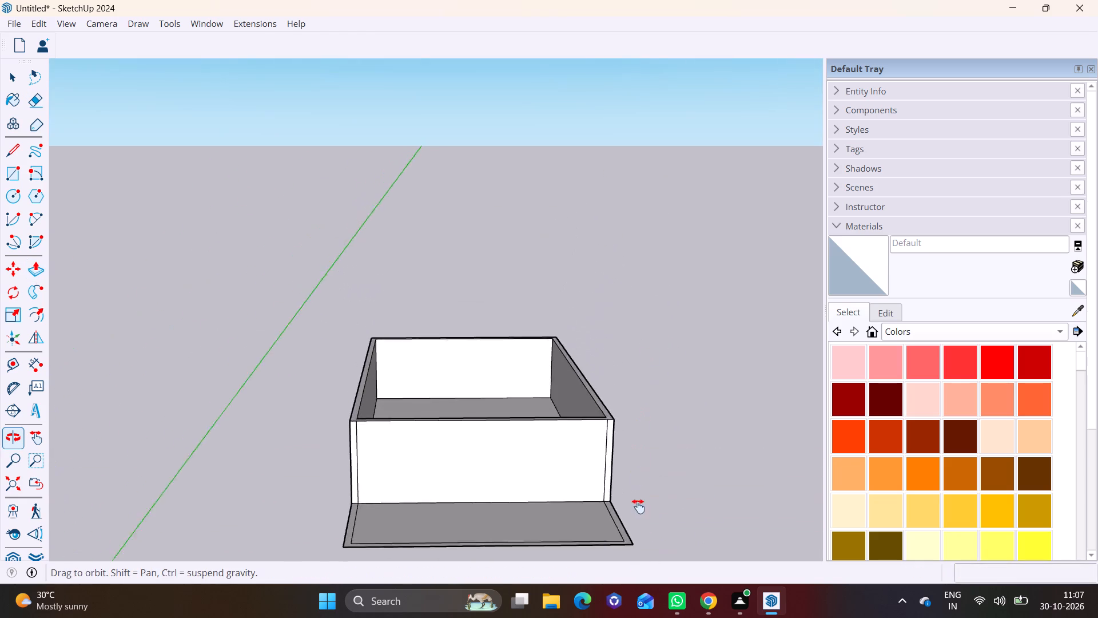
{"action": "middle_click_drag", "start_coordinate": [638, 506], "coordinate": [644, 560], "text": "shift"}
{"action": "middle_click_drag", "start_coordinate": [622, 487], "coordinate": [607, 486]}
{"action": "middle_click_drag", "start_coordinate": [579, 424], "coordinate": [606, 343], "text": "shift"}
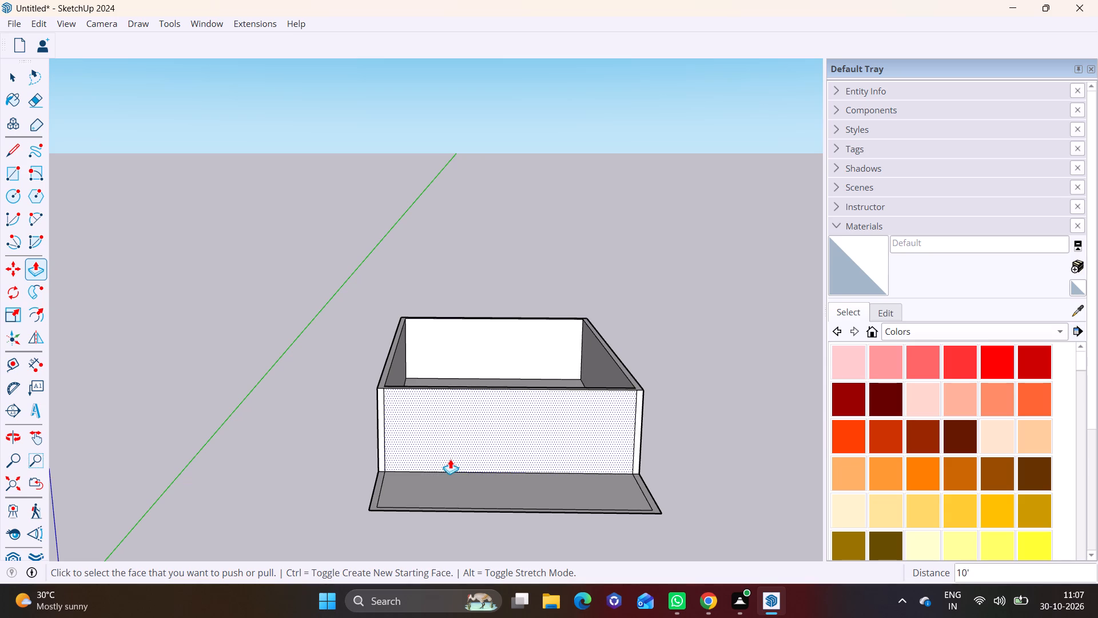
{"action": "key", "text": "space"}
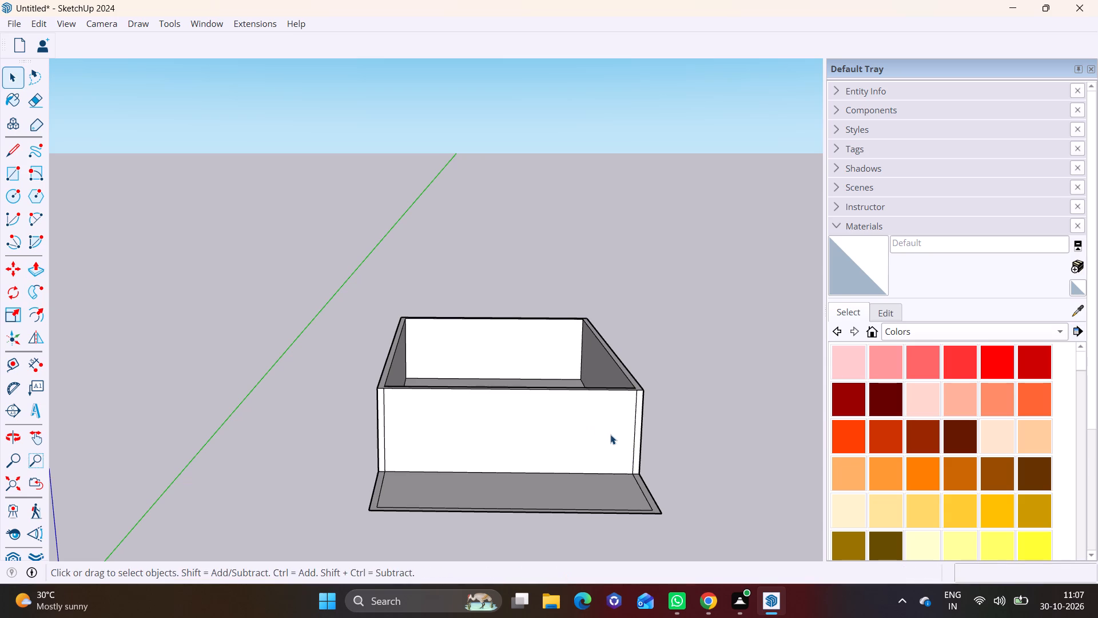
Draw a 30' by 1' vertical rectangle hanging down from the floor's front outer edge with Rotated Rectangle.
{"action": "middle_click_drag", "start_coordinate": [611, 450], "coordinate": [629, 244]}
{"action": "middle_click_drag", "start_coordinate": [564, 386], "coordinate": [552, 260]}
{"action": "scroll", "coordinate": [518, 411], "scroll_direction": "up", "scroll_amount": 2}
{"action": "middle_click_drag", "start_coordinate": [520, 423], "coordinate": [515, 272]}
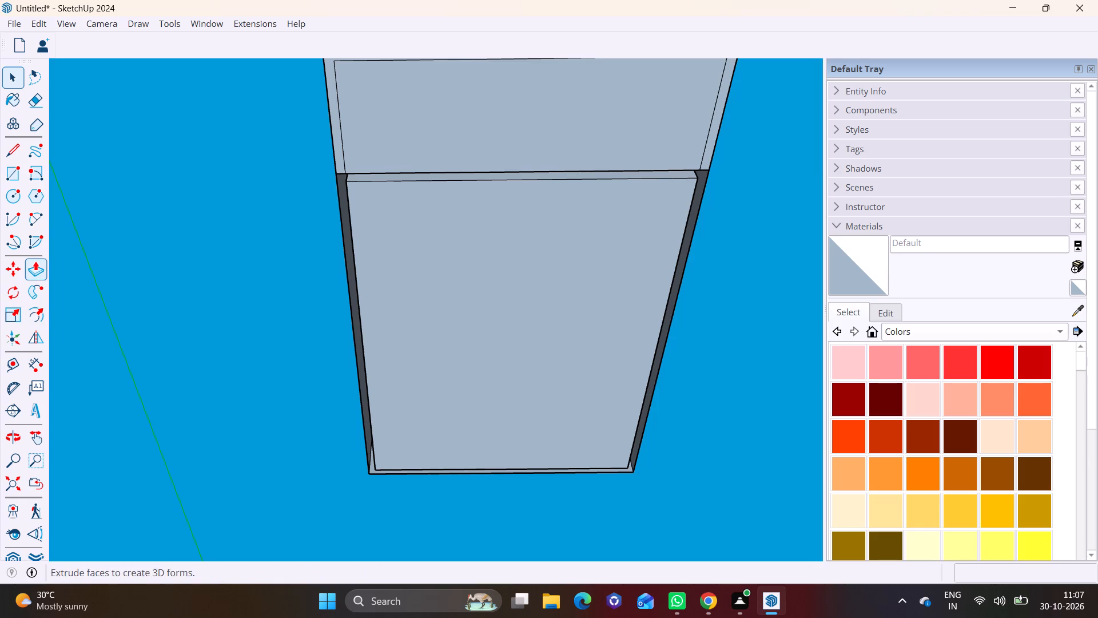
{"action": "left_click", "coordinate": [33, 176]}
{"action": "scroll", "coordinate": [369, 501], "scroll_direction": "up", "scroll_amount": 4}
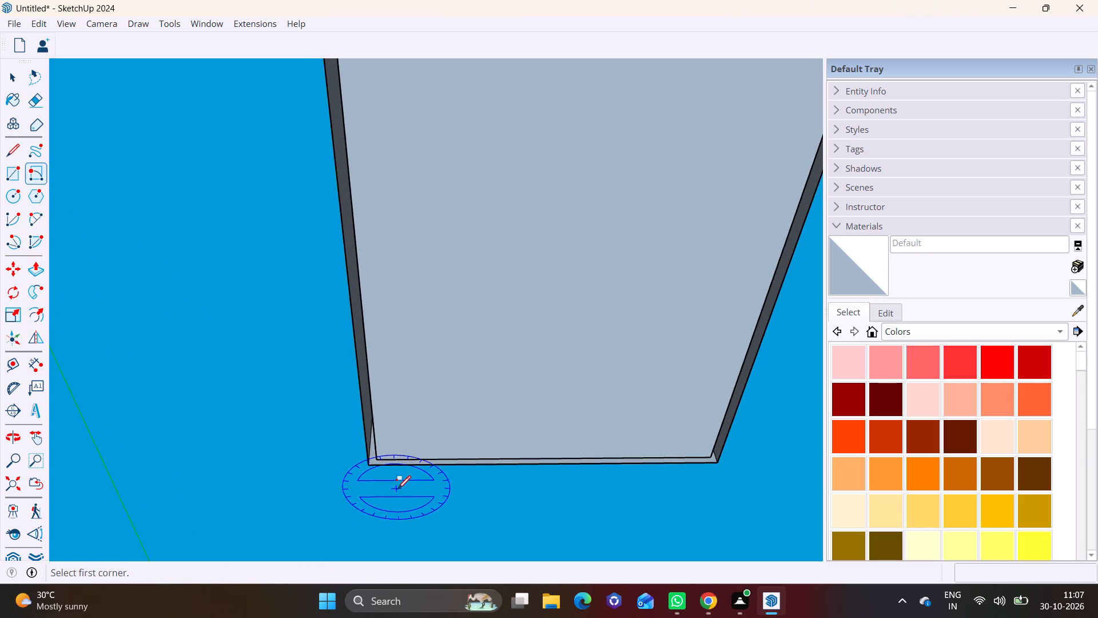
{"action": "middle_click_drag", "start_coordinate": [397, 489], "coordinate": [296, 514], "text": "shift"}
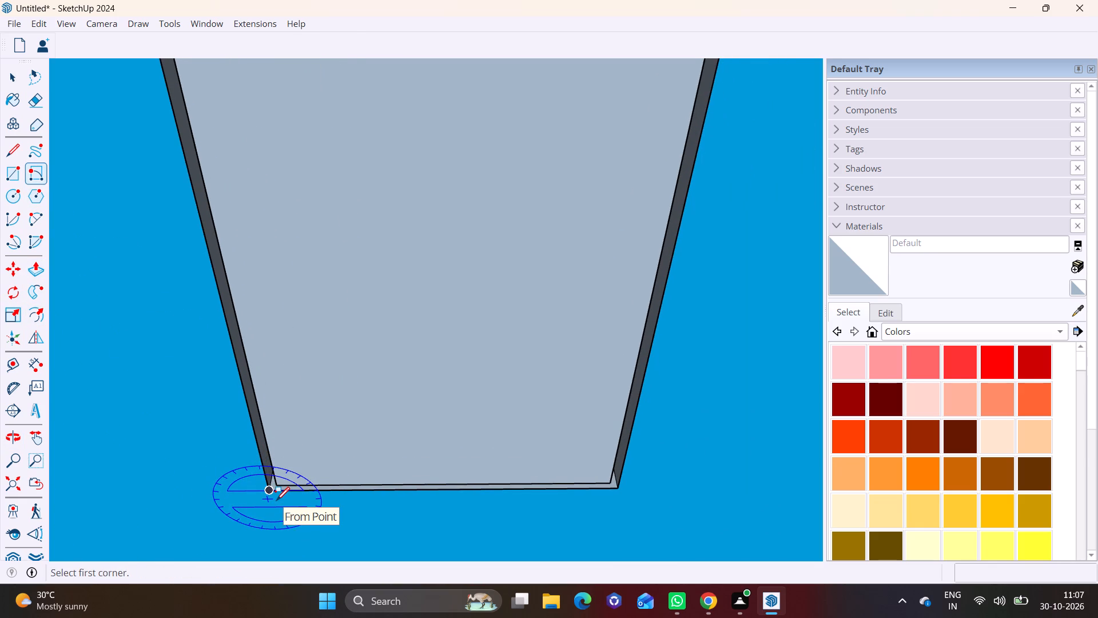
{"action": "left_click", "coordinate": [264, 492]}
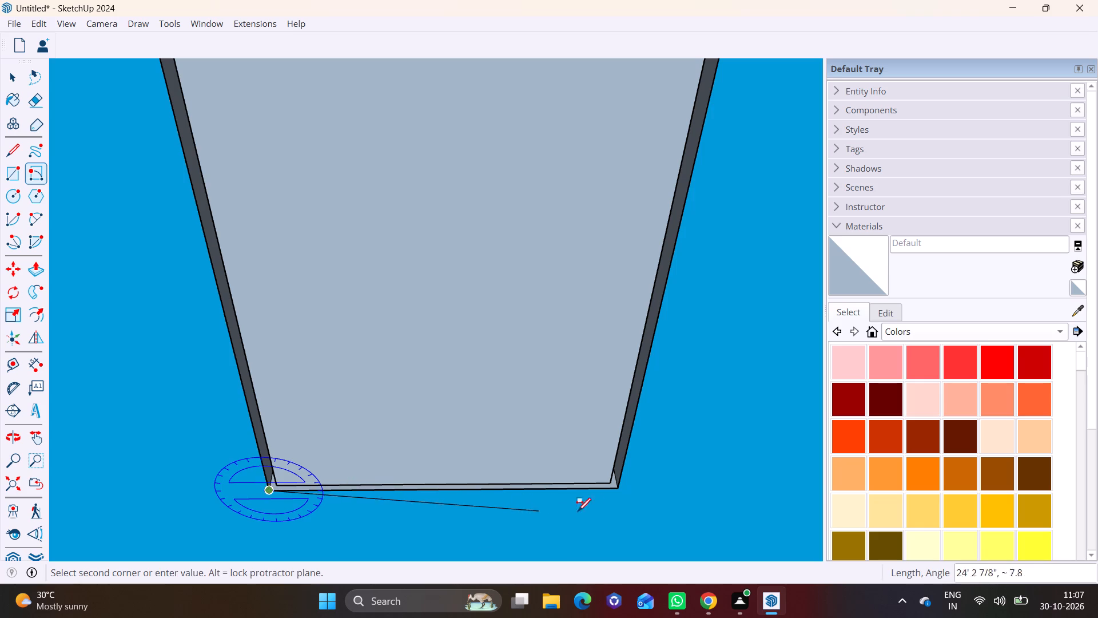
{"action": "left_click", "coordinate": [620, 488]}
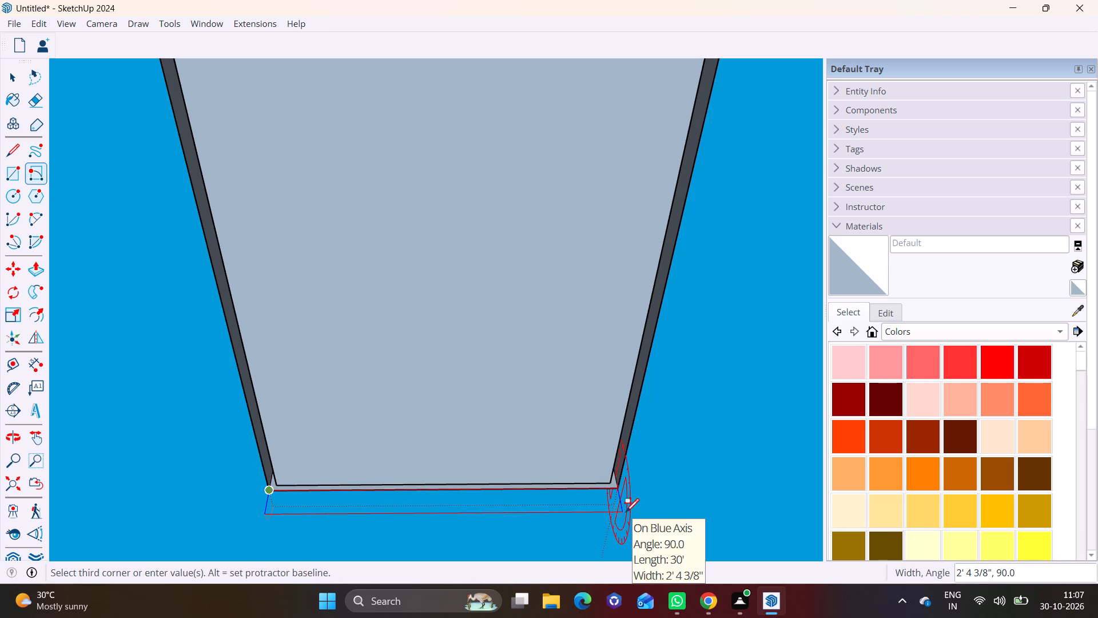
{"action": "type", "text": "1'"}
{"action": "key", "text": "Return"}
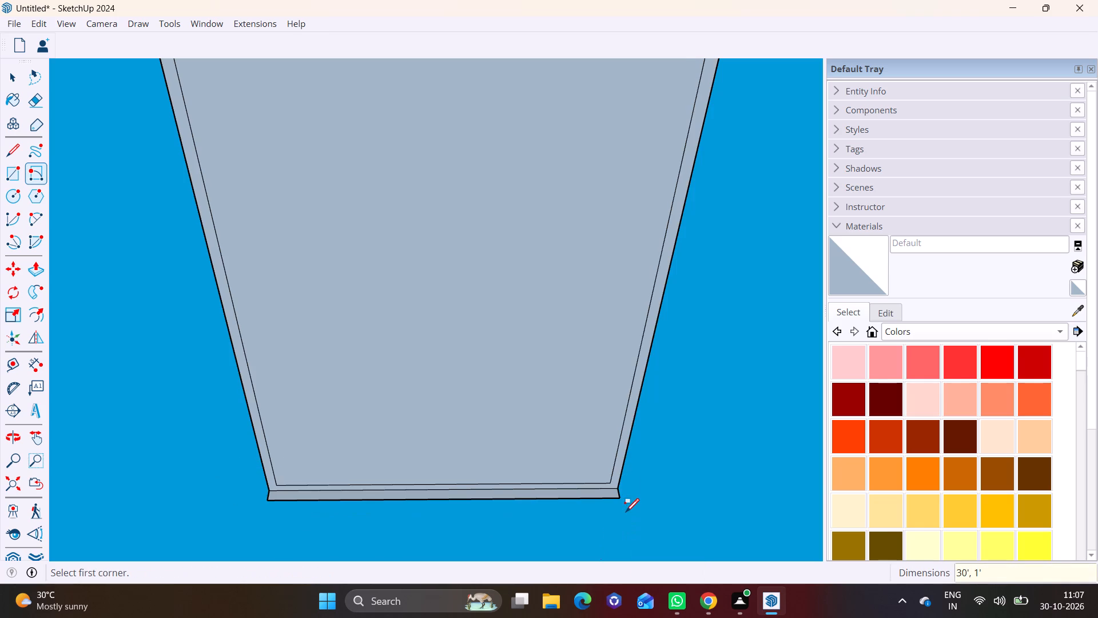
Group the 30' by 1' strip's face together with its edges.
{"action": "left_click", "coordinate": [7, 75]}
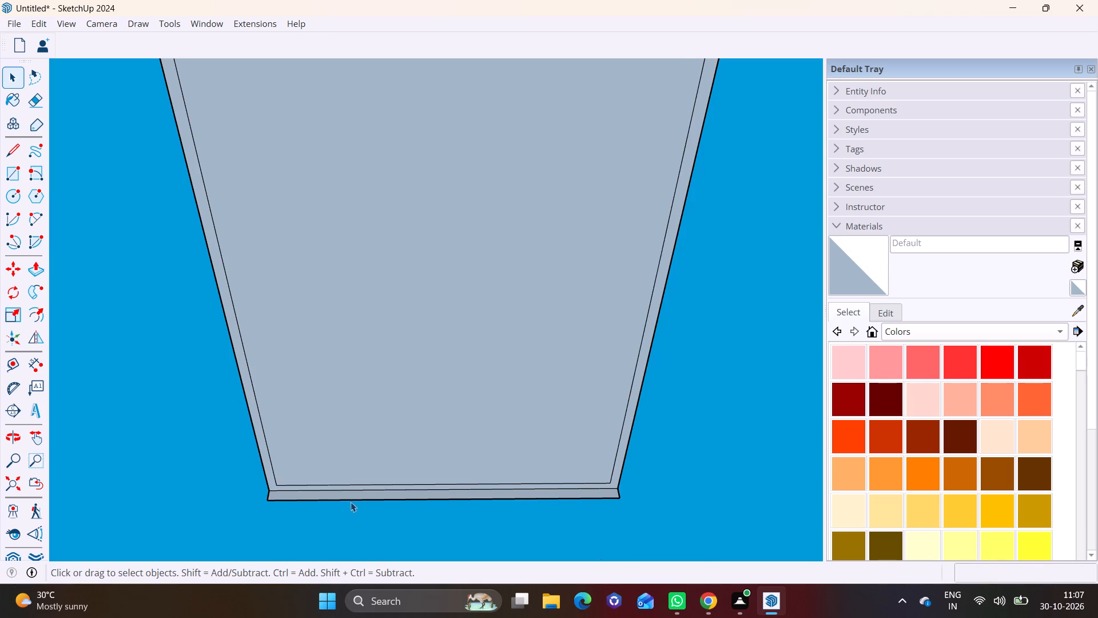
{"action": "double_click", "coordinate": [351, 498]}
{"action": "right_click", "coordinate": [351, 498]}
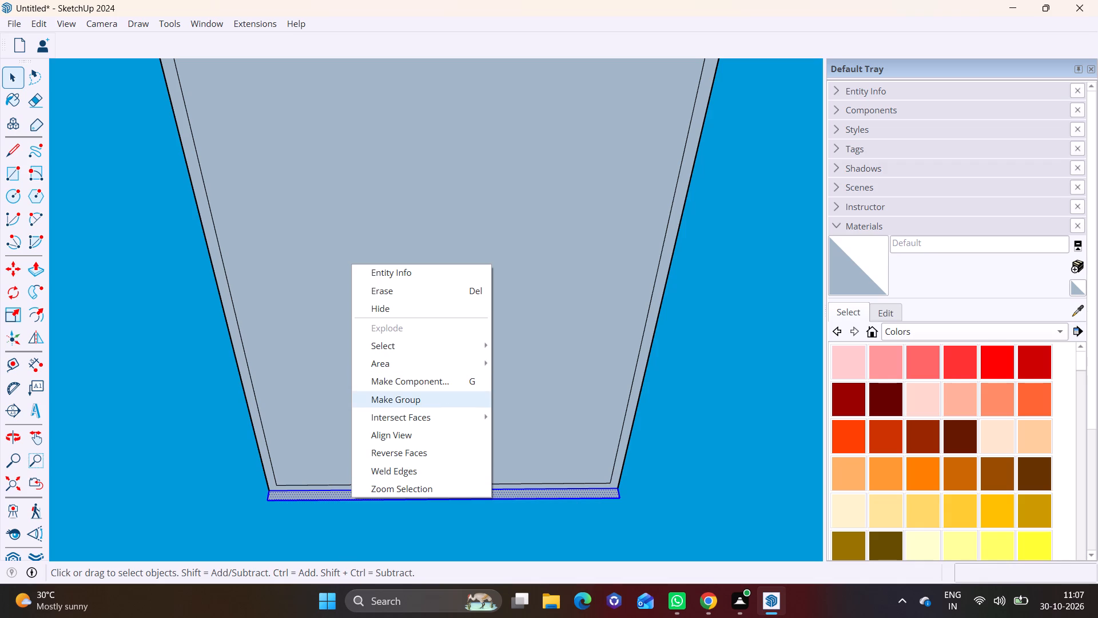
{"action": "left_click", "coordinate": [421, 400]}
Push/Pull the strip face inside its group 50' back under the building as a base slab, and leave the group.
{"action": "triple_click", "coordinate": [371, 495]}
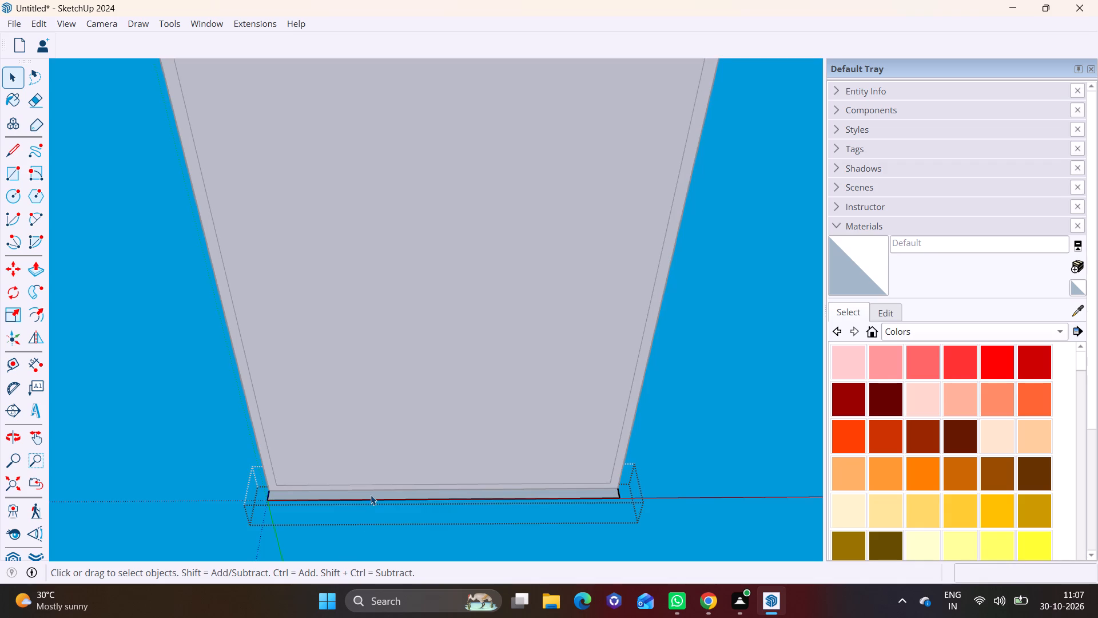
{"action": "left_click", "coordinate": [32, 275]}
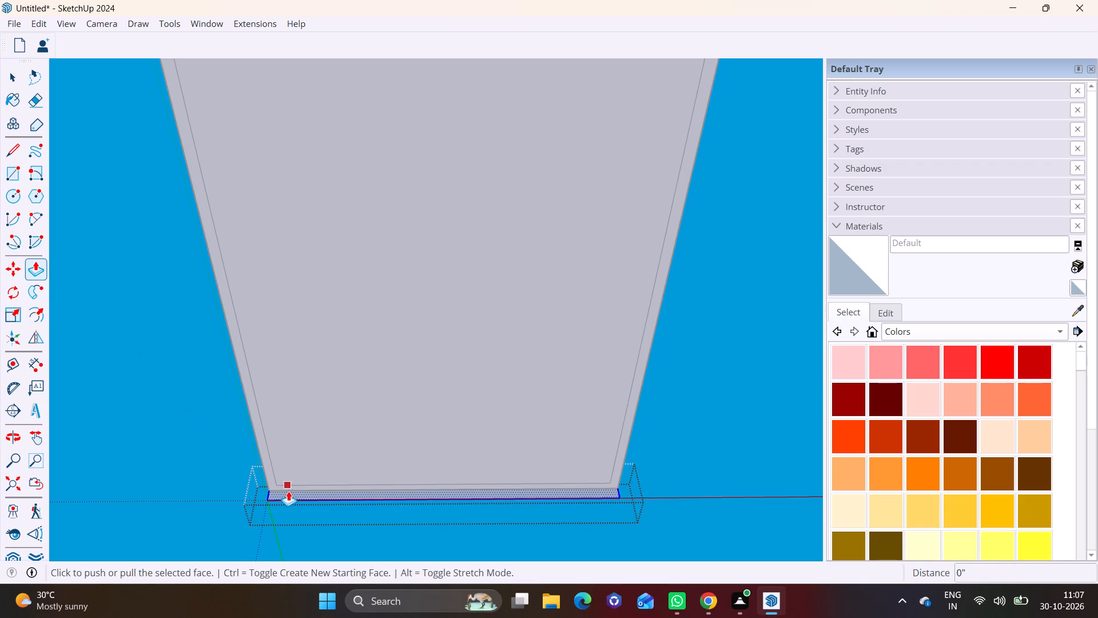
{"action": "left_click", "coordinate": [289, 492]}
{"action": "scroll", "coordinate": [357, 342], "scroll_direction": "down", "scroll_amount": 8}
{"action": "middle_click_drag", "start_coordinate": [376, 217], "coordinate": [333, 383]}
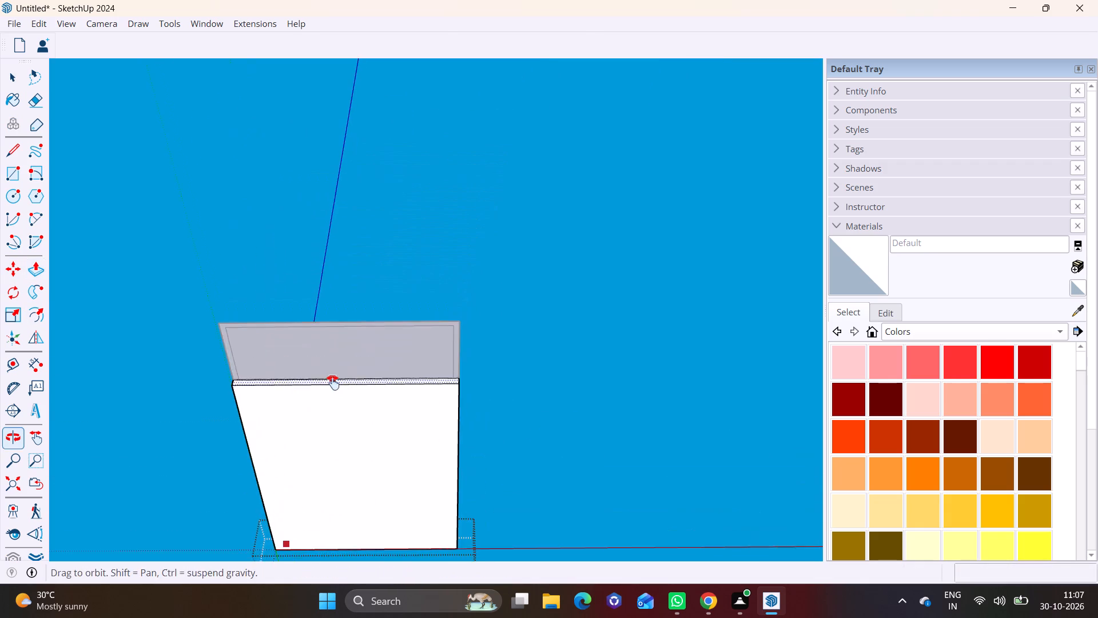
{"action": "middle_click_drag", "start_coordinate": [333, 383], "coordinate": [333, 385]}
{"action": "middle_click_drag", "start_coordinate": [387, 340], "coordinate": [307, 488]}
{"action": "left_click", "coordinate": [443, 382]}
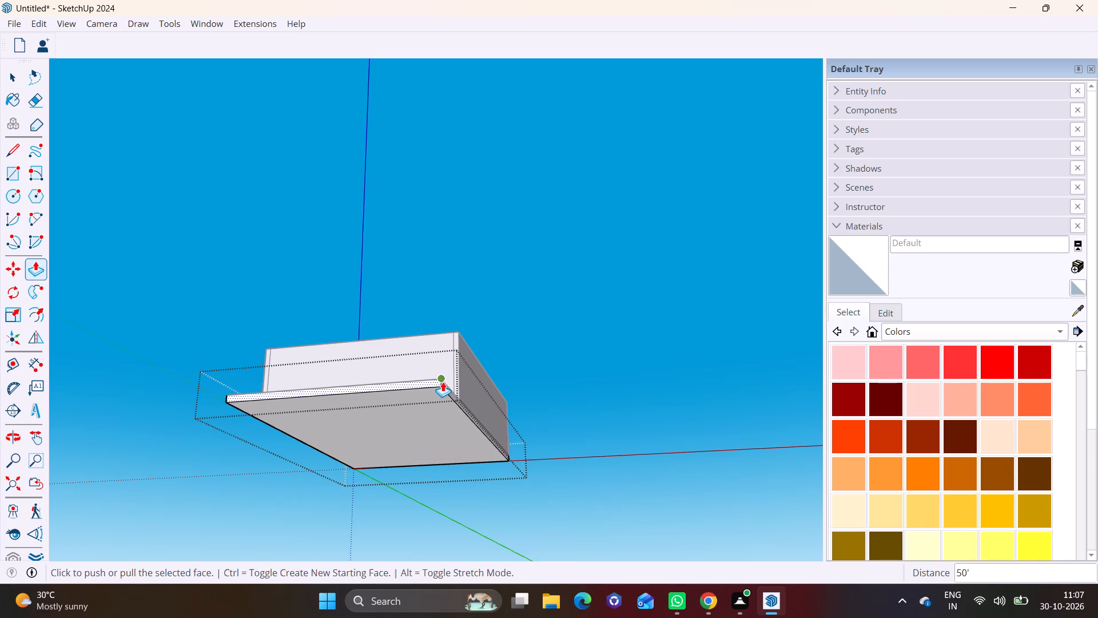
{"action": "key", "text": "space"}
{"action": "left_click", "coordinate": [534, 389]}
{"action": "middle_click_drag", "start_coordinate": [416, 367], "coordinate": [457, 586]}
{"action": "scroll", "coordinate": [464, 461], "scroll_direction": "down", "scroll_amount": 2}
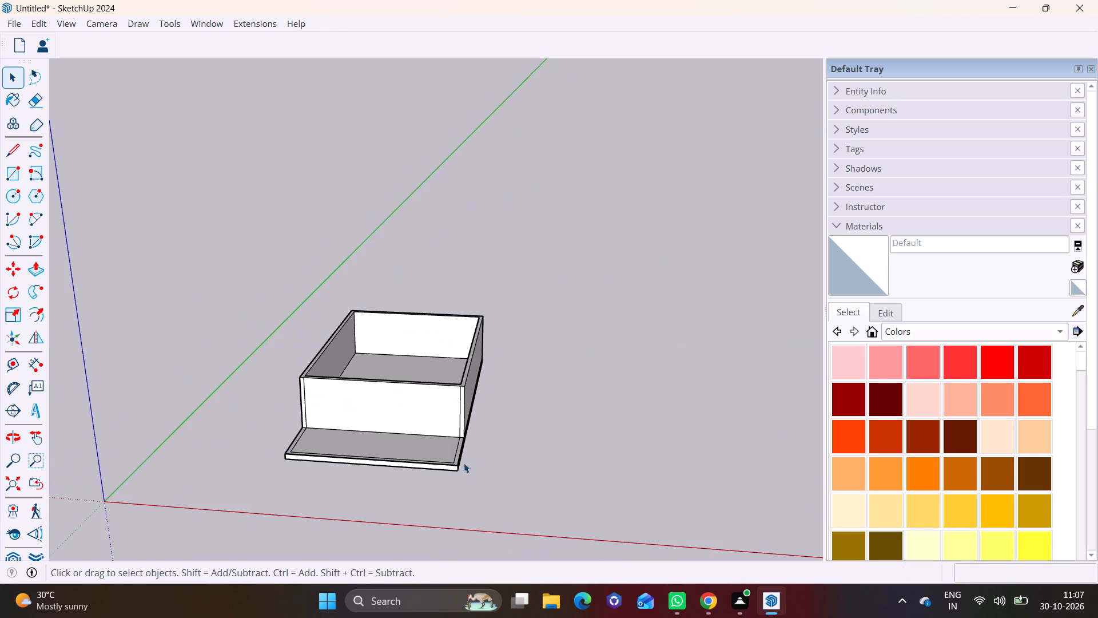
Select the whole building with its base slab and move it freehand farther away from the origin.
{"action": "middle_click_drag", "start_coordinate": [447, 425], "coordinate": [465, 485]}
{"action": "scroll", "coordinate": [468, 434], "scroll_direction": "up", "scroll_amount": 4}
{"action": "middle_click_drag", "start_coordinate": [467, 436], "coordinate": [534, 428], "text": "shift"}
{"action": "scroll", "coordinate": [525, 433], "scroll_direction": "down", "scroll_amount": 3}
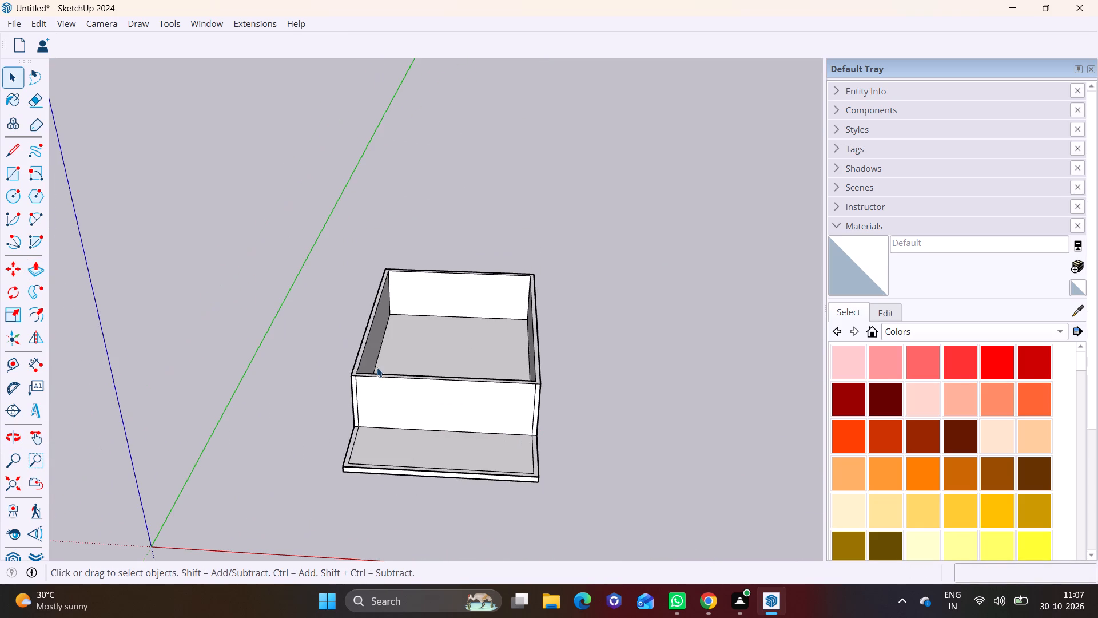
{"action": "left_click_drag", "start_coordinate": [292, 220], "coordinate": [618, 506]}
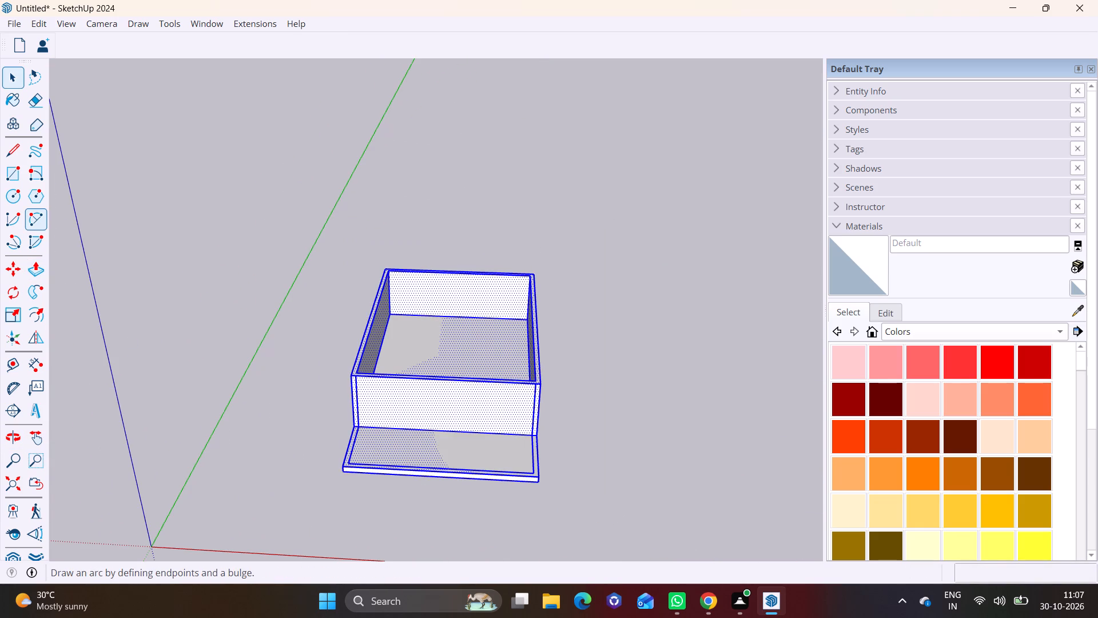
{"action": "left_click", "coordinate": [8, 266]}
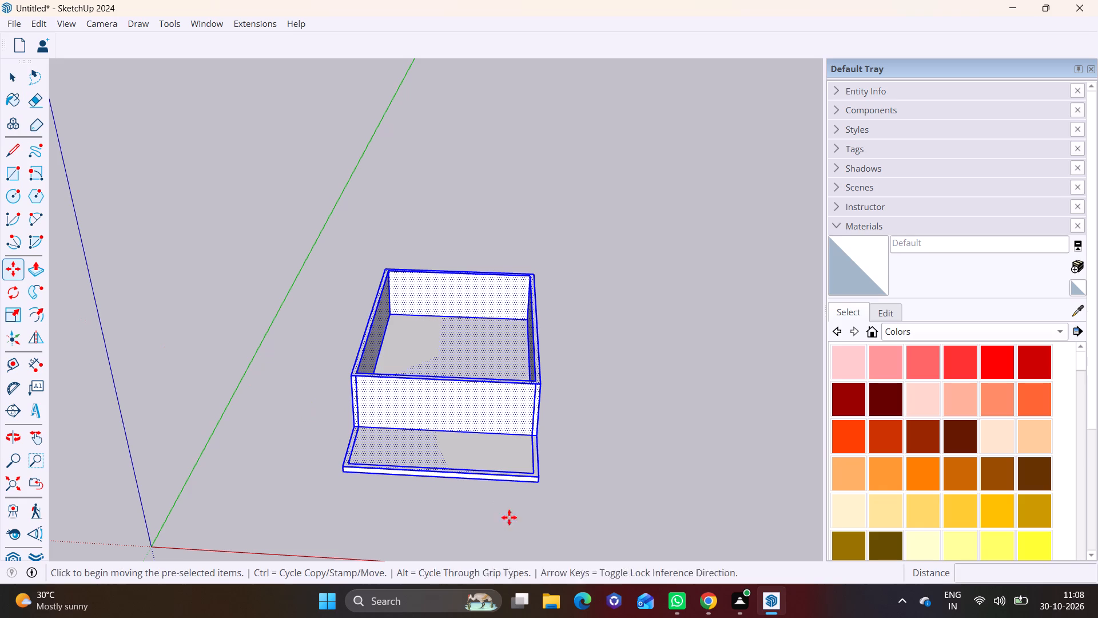
{"action": "left_click", "coordinate": [542, 476]}
{"action": "scroll", "coordinate": [691, 430], "scroll_direction": "down", "scroll_amount": 7}
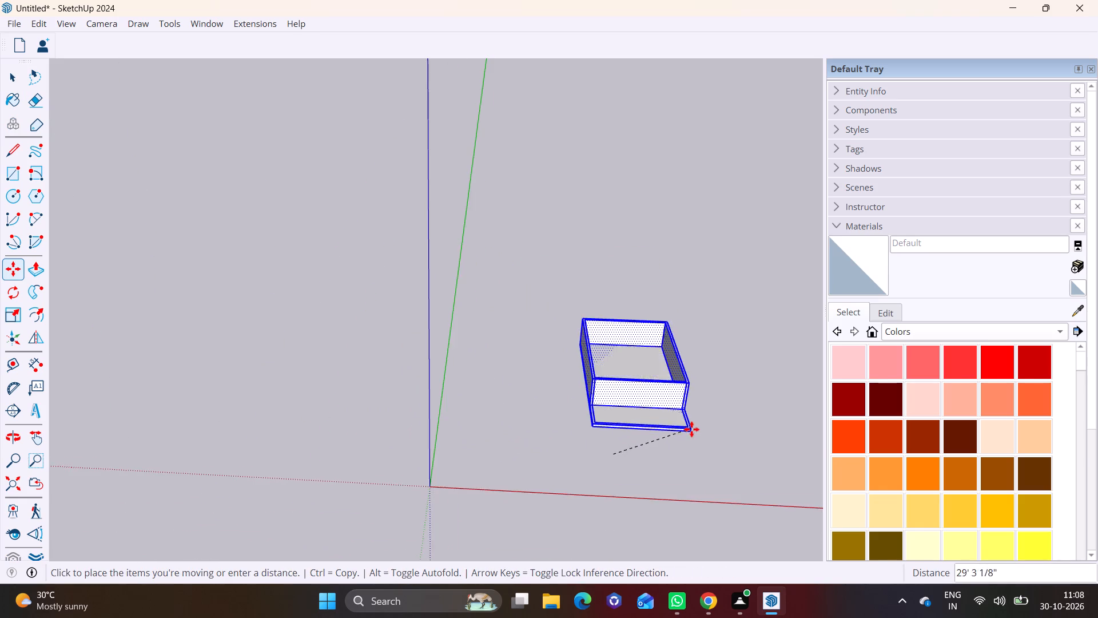
{"action": "scroll", "coordinate": [691, 429], "scroll_direction": "down", "scroll_amount": 1}
{"action": "middle_click_drag", "start_coordinate": [678, 429], "coordinate": [276, 548], "text": "shift"}
{"action": "left_click", "coordinate": [624, 463]}
{"action": "scroll", "coordinate": [578, 481], "scroll_direction": "up", "scroll_amount": 7}
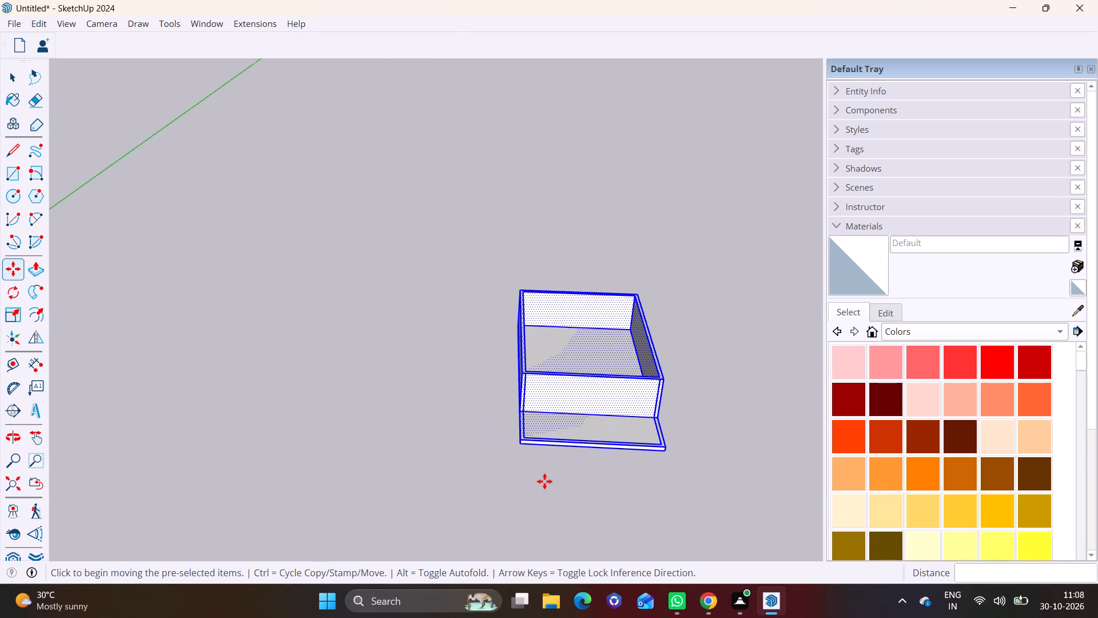
Examine the moved building and its base slab from several angles.
{"action": "middle_click_drag", "start_coordinate": [397, 411], "coordinate": [385, 405]}
{"action": "scroll", "coordinate": [742, 476], "scroll_direction": "up", "scroll_amount": 6}
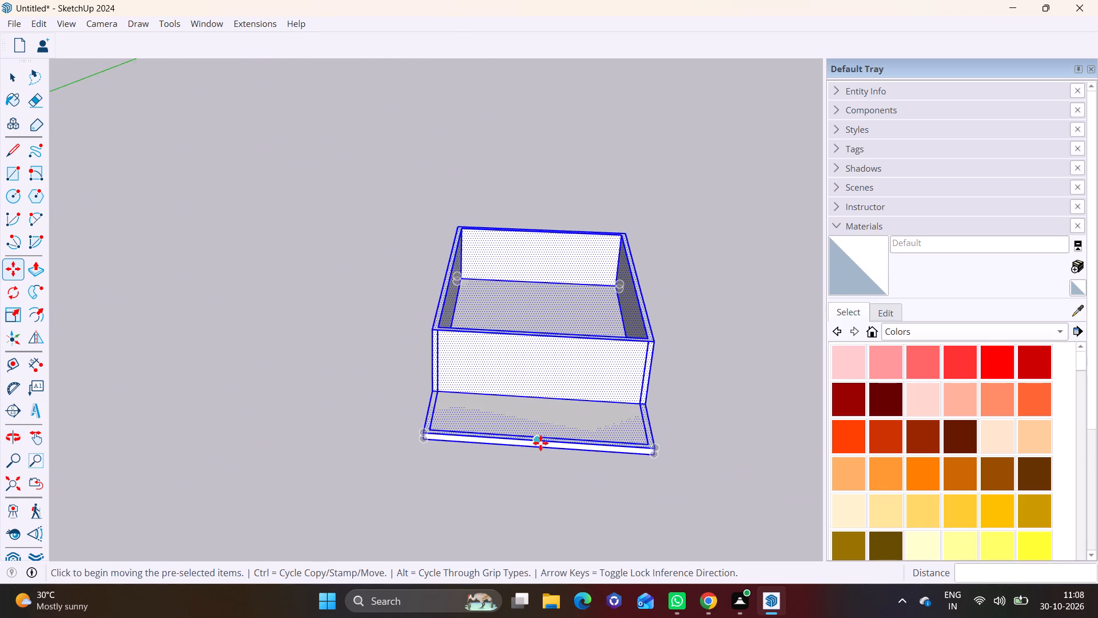
{"action": "scroll", "coordinate": [540, 443], "scroll_direction": "up", "scroll_amount": 2}
{"action": "middle_click_drag", "start_coordinate": [388, 474], "coordinate": [379, 553], "text": "shift"}
{"action": "middle_click", "coordinate": [582, 579]}
{"action": "middle_click_drag", "start_coordinate": [674, 525], "coordinate": [705, 471]}
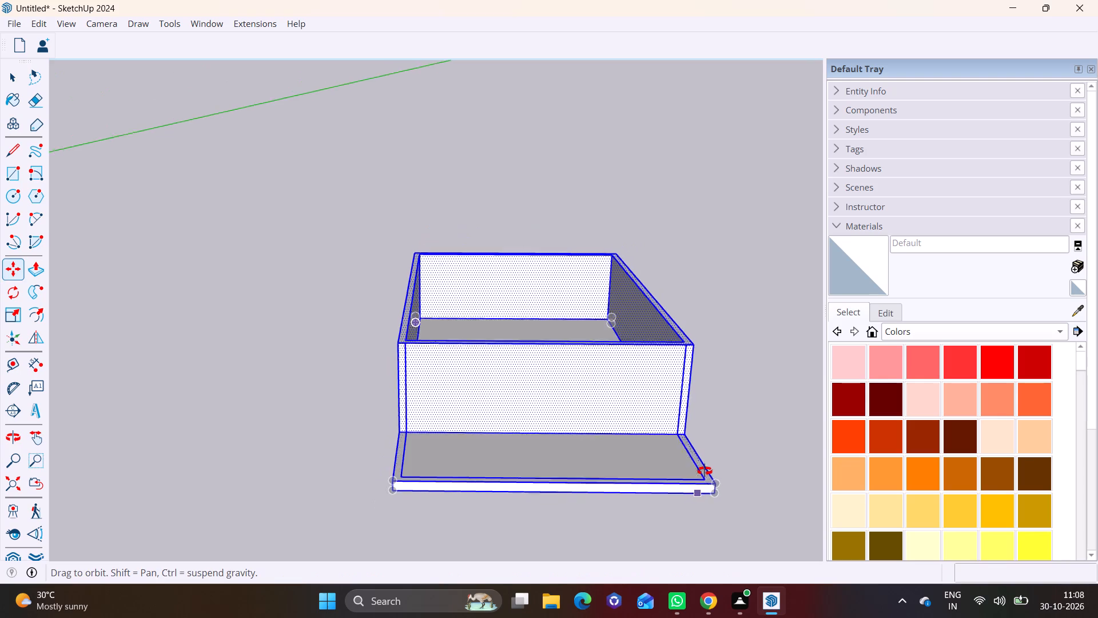
{"action": "middle_click_drag", "start_coordinate": [705, 471], "coordinate": [698, 466]}
{"action": "middle_click_drag", "start_coordinate": [233, 435], "coordinate": [232, 569]}
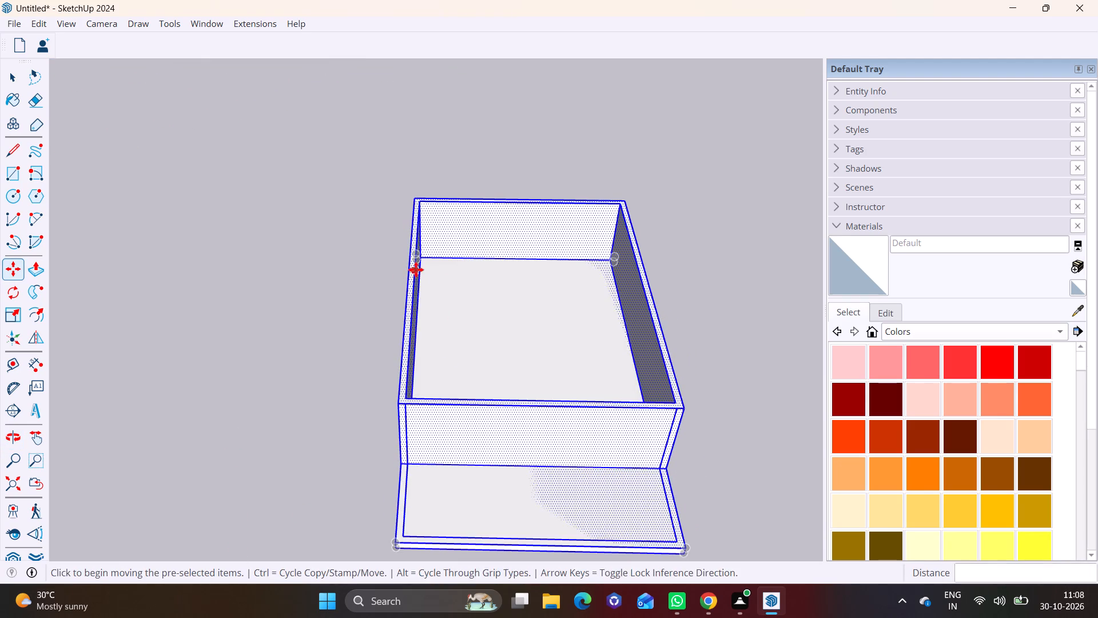
{"action": "middle_click_drag", "start_coordinate": [379, 272], "coordinate": [440, 255]}
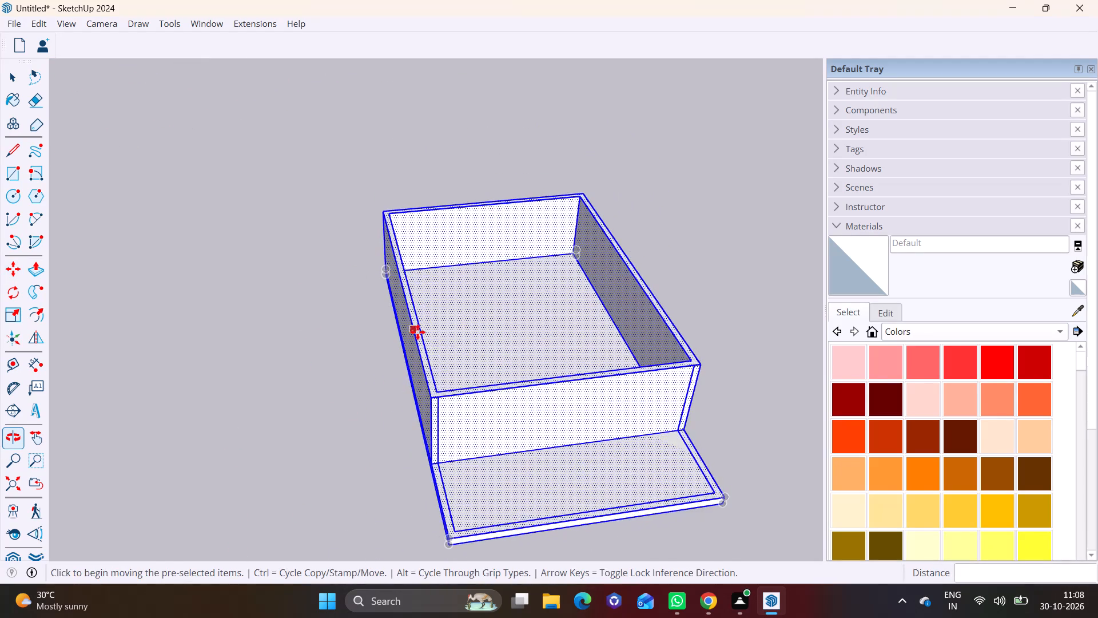
{"action": "scroll", "coordinate": [417, 332], "scroll_direction": "up", "scroll_amount": 3}
{"action": "middle_click_drag", "start_coordinate": [392, 393], "coordinate": [346, 370]}
{"action": "scroll", "coordinate": [356, 398], "scroll_direction": "down", "scroll_amount": 7}
{"action": "middle_click_drag", "start_coordinate": [350, 429], "coordinate": [268, 365]}
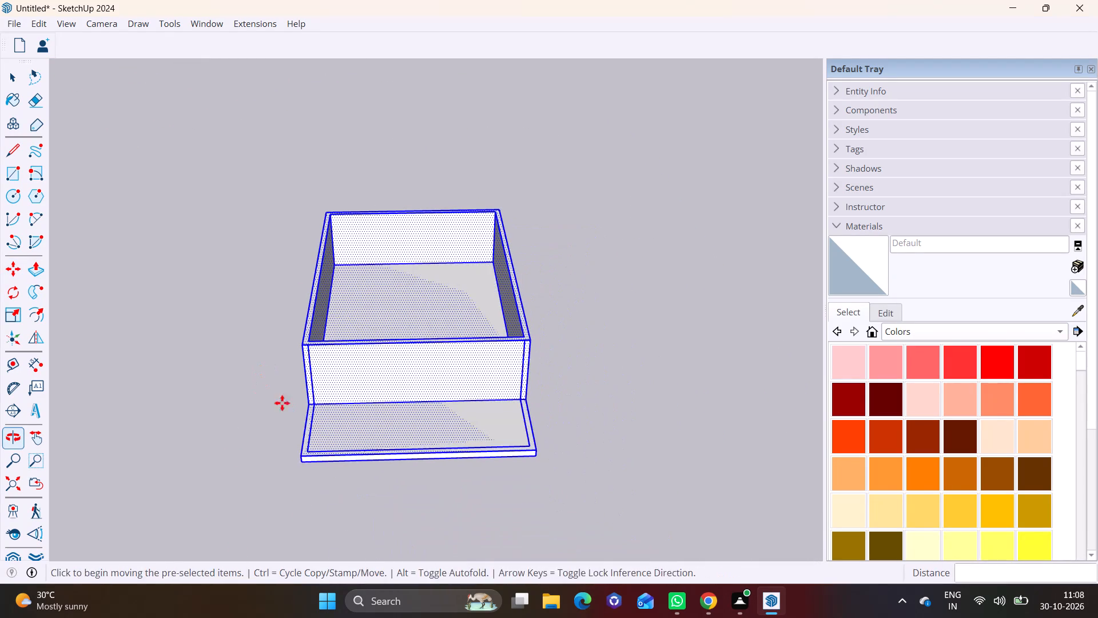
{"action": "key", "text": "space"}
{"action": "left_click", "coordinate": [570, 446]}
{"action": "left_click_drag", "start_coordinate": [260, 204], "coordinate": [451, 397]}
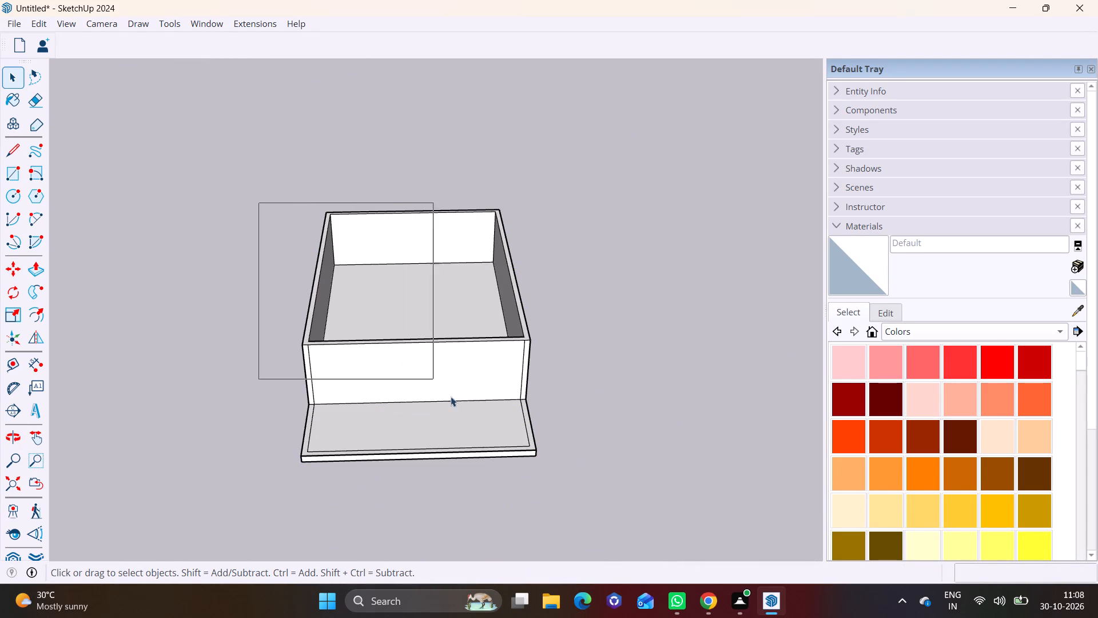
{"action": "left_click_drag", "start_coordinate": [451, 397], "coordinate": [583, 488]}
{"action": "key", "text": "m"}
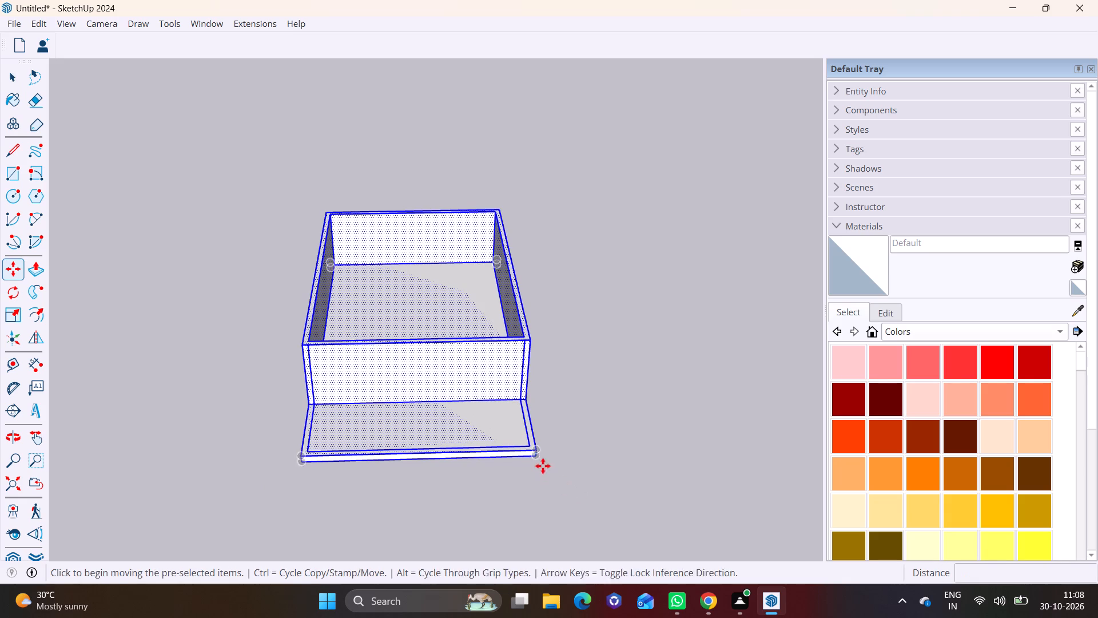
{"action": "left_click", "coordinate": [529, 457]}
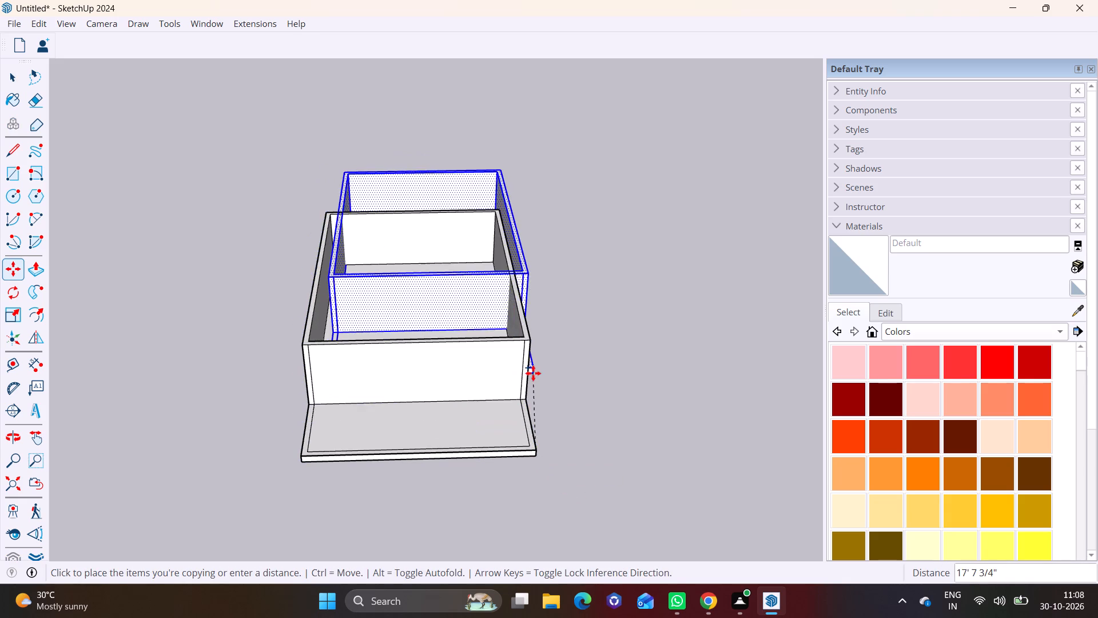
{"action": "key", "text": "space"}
Copy the whole selected building 11' straight up so the copy's slab sits on top of the original walls.
{"action": "middle_click_drag", "start_coordinate": [375, 431], "coordinate": [638, 394]}
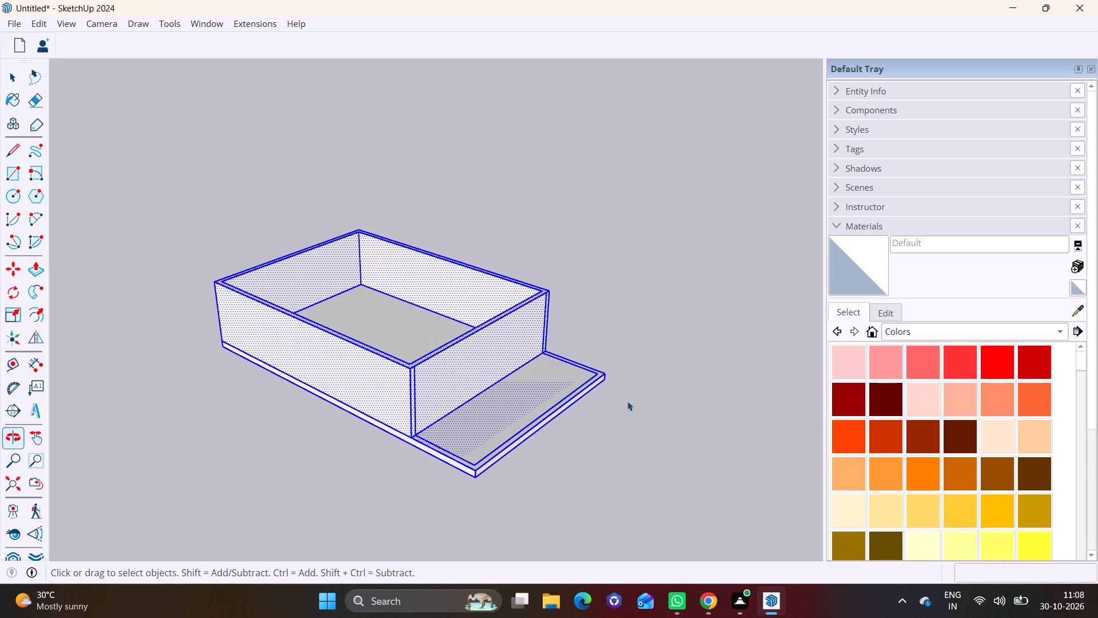
{"action": "middle_click_drag", "start_coordinate": [312, 422], "coordinate": [657, 453]}
{"action": "scroll", "coordinate": [353, 466], "scroll_direction": "up", "scroll_amount": 5}
{"action": "key", "text": "m"}
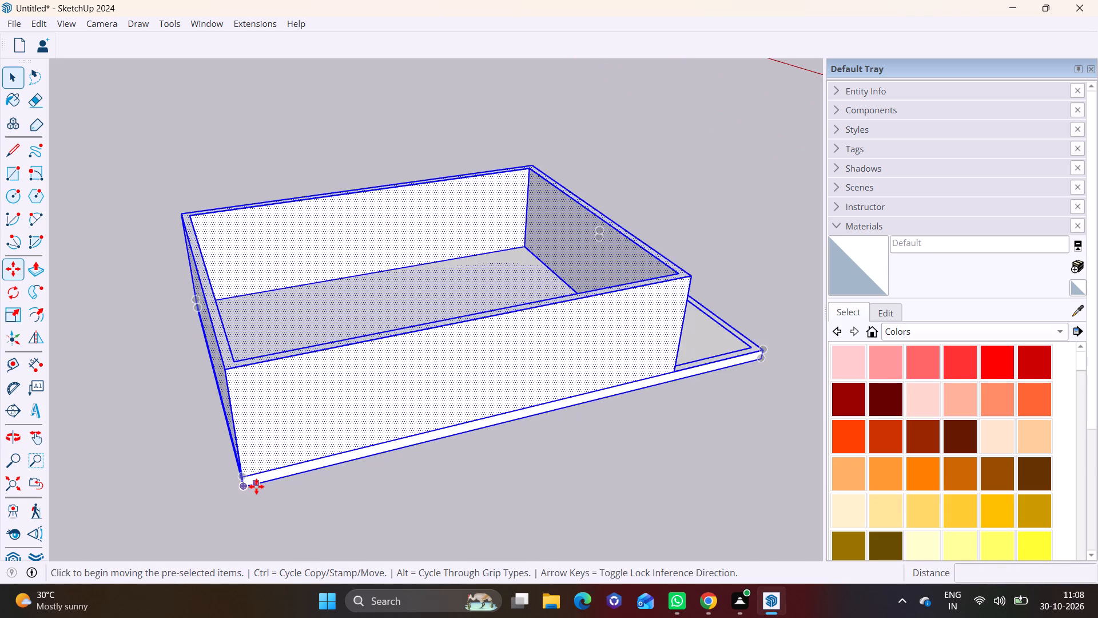
{"action": "left_click", "coordinate": [245, 486]}
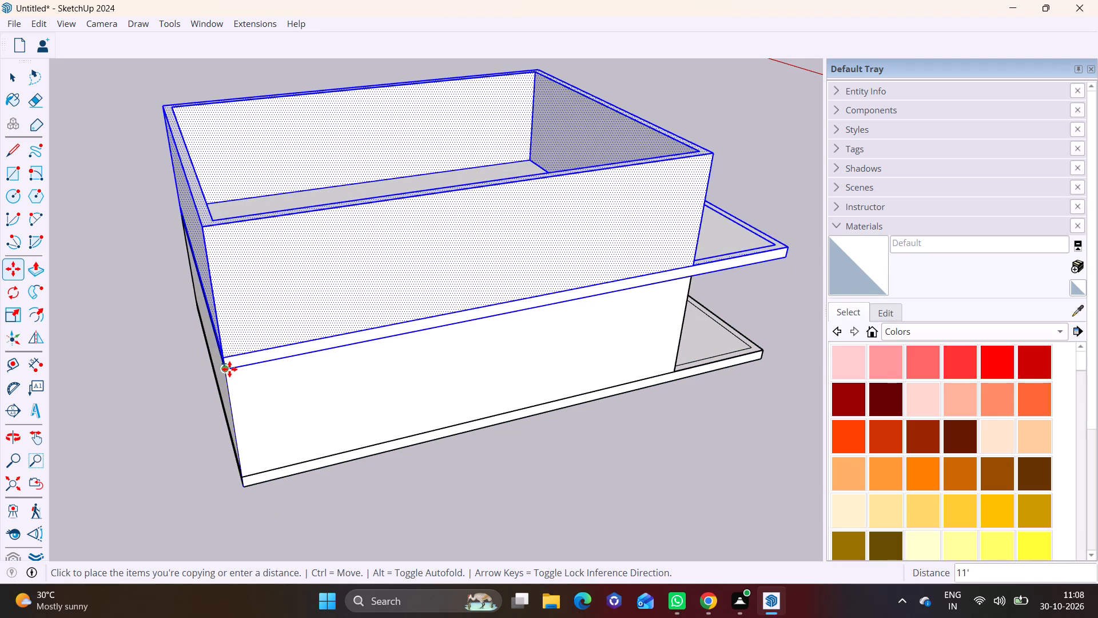
{"action": "left_click", "coordinate": [229, 369]}
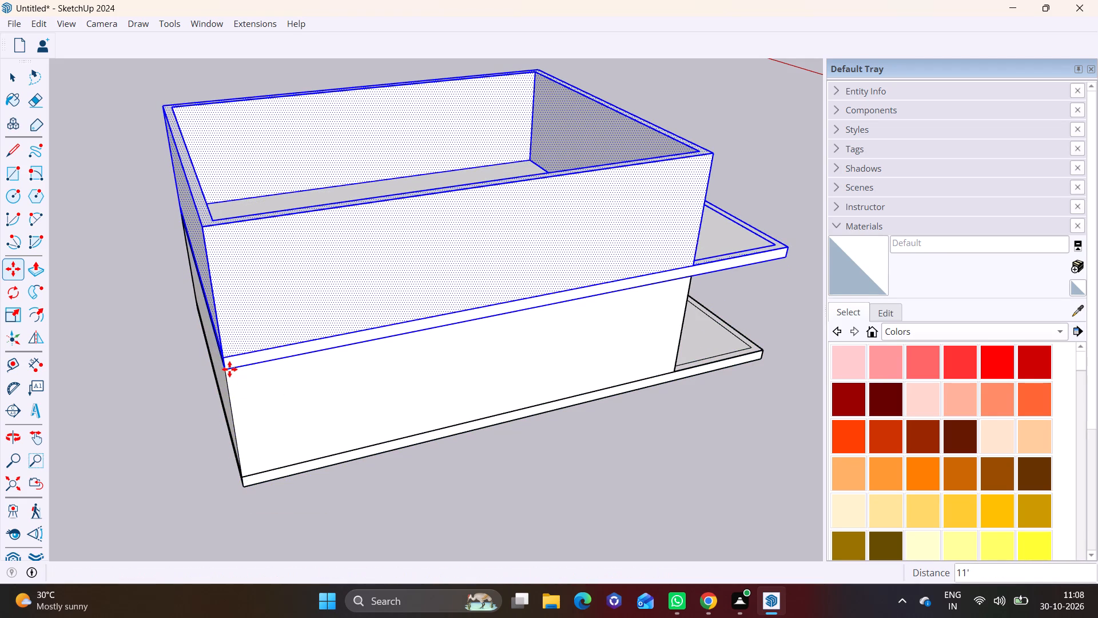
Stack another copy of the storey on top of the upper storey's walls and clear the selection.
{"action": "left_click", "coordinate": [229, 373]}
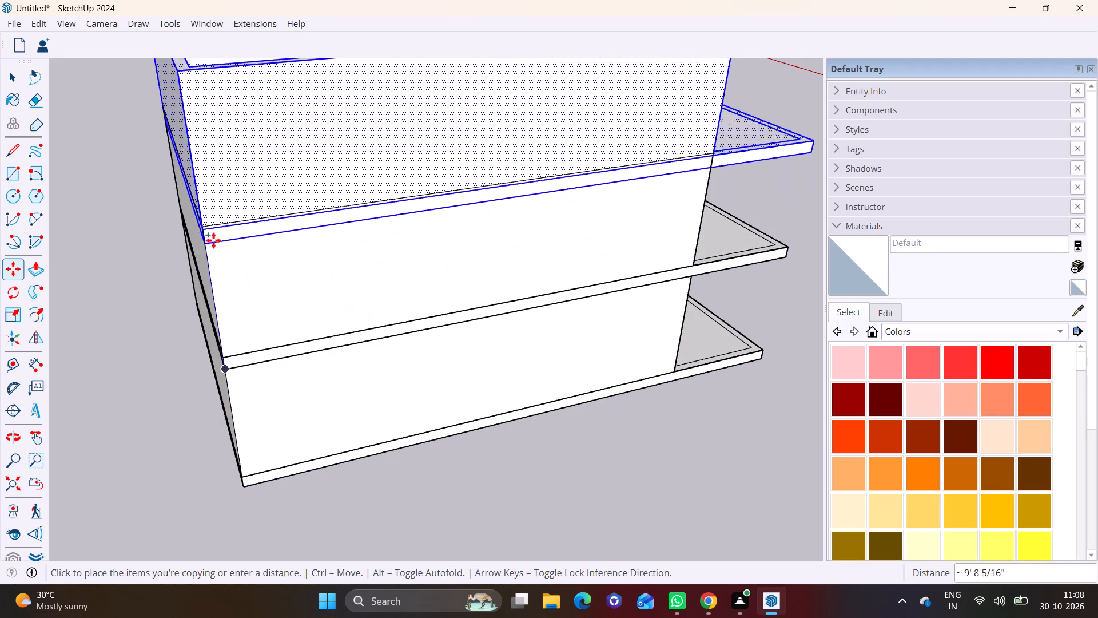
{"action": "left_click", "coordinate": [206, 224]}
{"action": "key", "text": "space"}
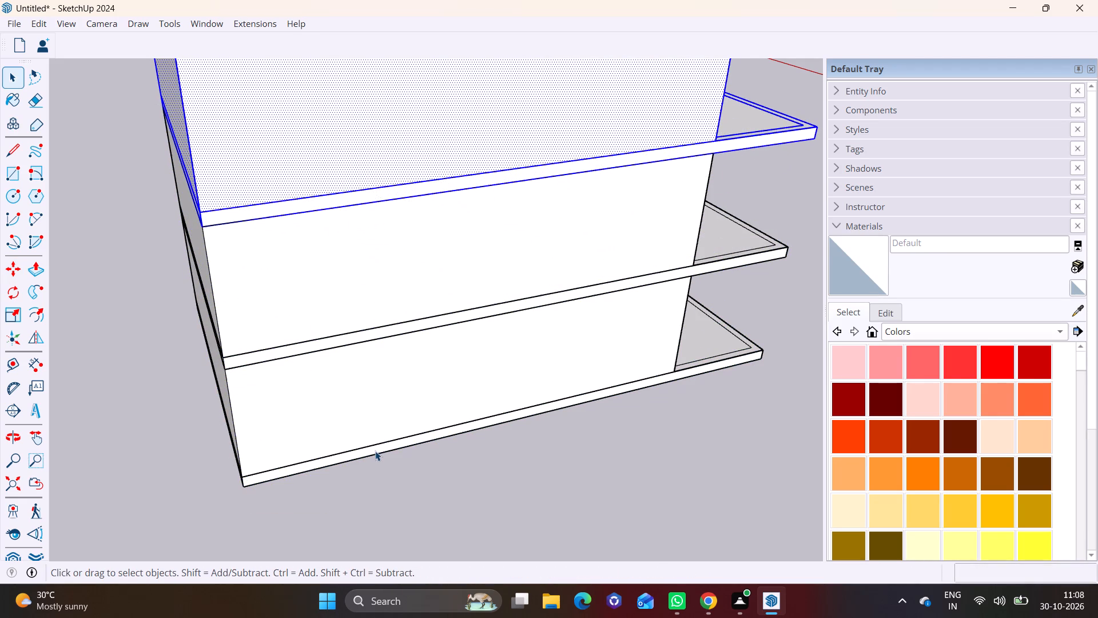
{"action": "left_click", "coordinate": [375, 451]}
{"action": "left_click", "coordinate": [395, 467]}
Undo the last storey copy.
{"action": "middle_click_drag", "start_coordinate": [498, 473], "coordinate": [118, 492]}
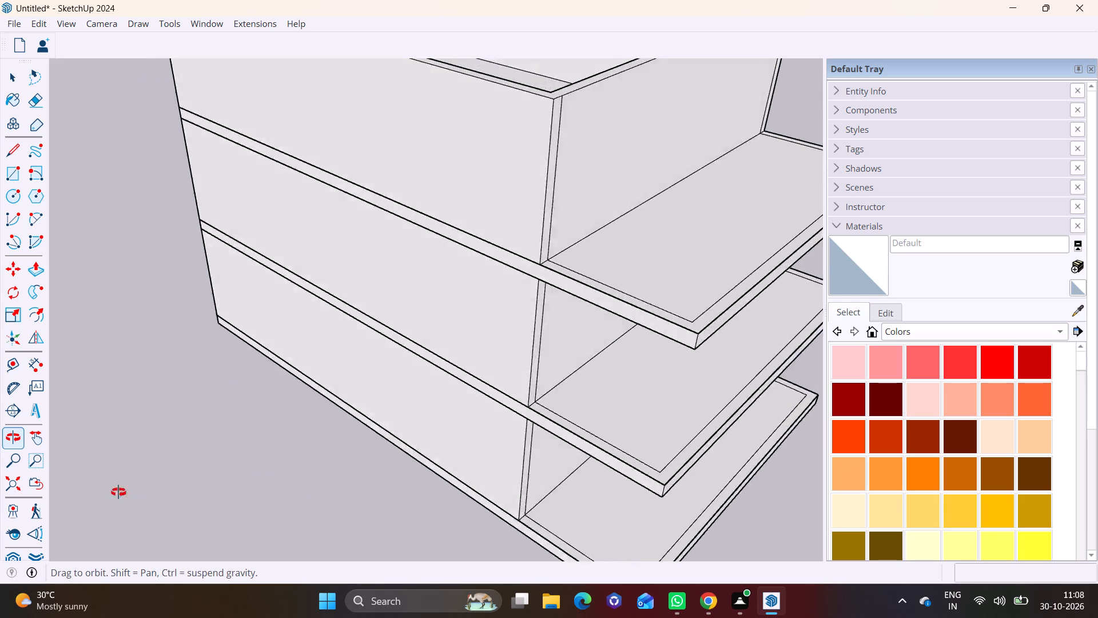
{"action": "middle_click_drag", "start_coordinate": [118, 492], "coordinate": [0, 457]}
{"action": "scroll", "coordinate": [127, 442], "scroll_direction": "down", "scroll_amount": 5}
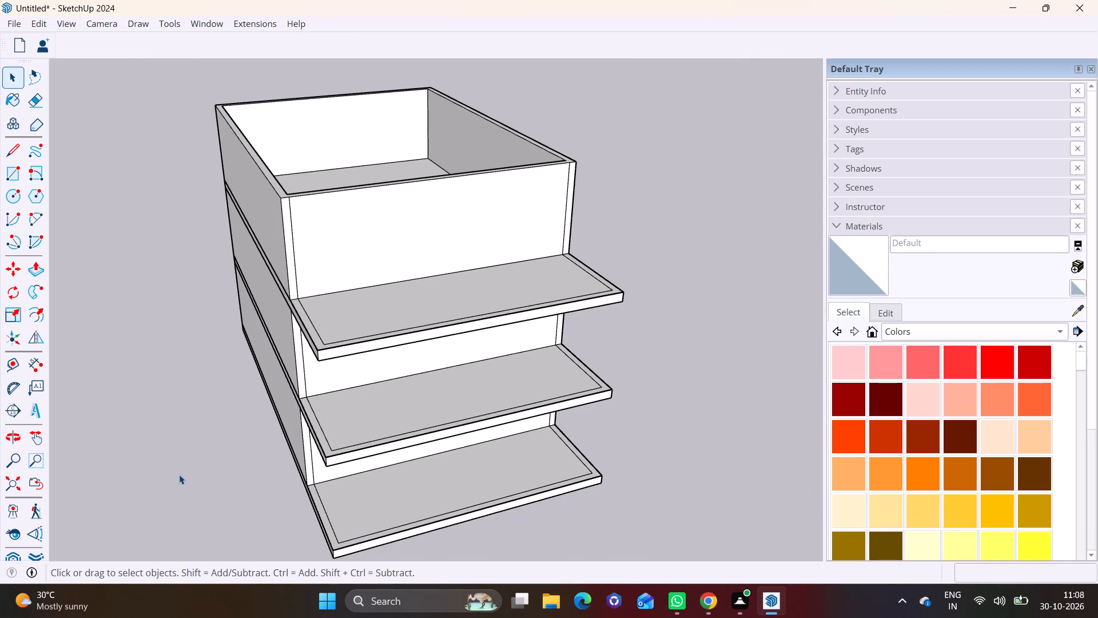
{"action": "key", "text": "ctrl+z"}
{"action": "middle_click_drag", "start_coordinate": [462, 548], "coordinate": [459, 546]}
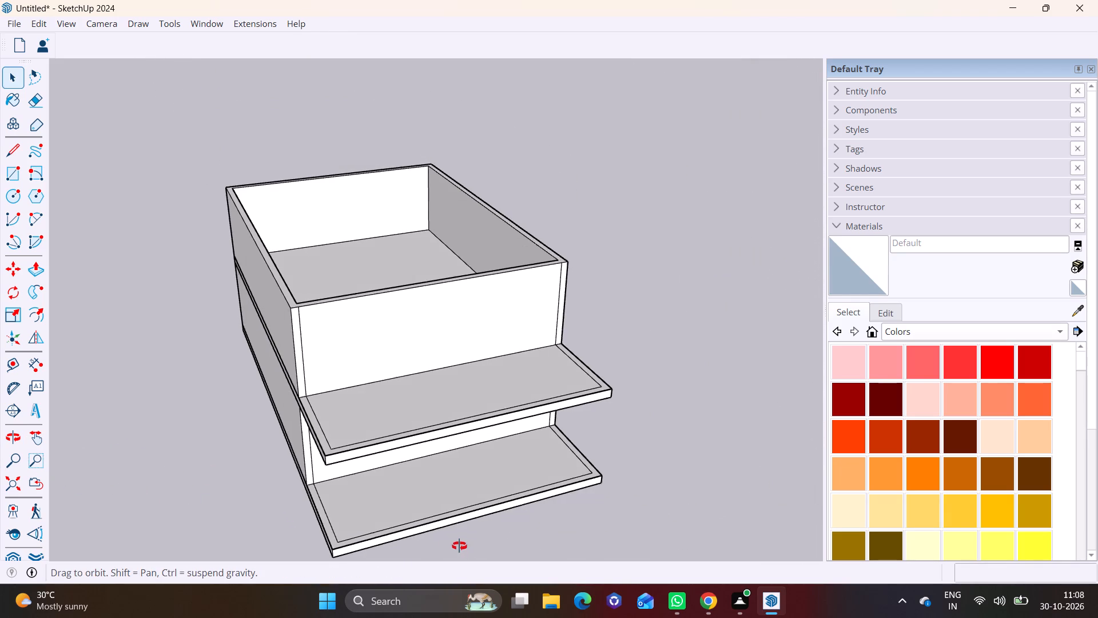
Undo the upper storey copy, leaving the original ground storey.
{"action": "middle_click_drag", "start_coordinate": [459, 546], "coordinate": [376, 414]}
{"action": "scroll", "coordinate": [384, 433], "scroll_direction": "down", "scroll_amount": 3}
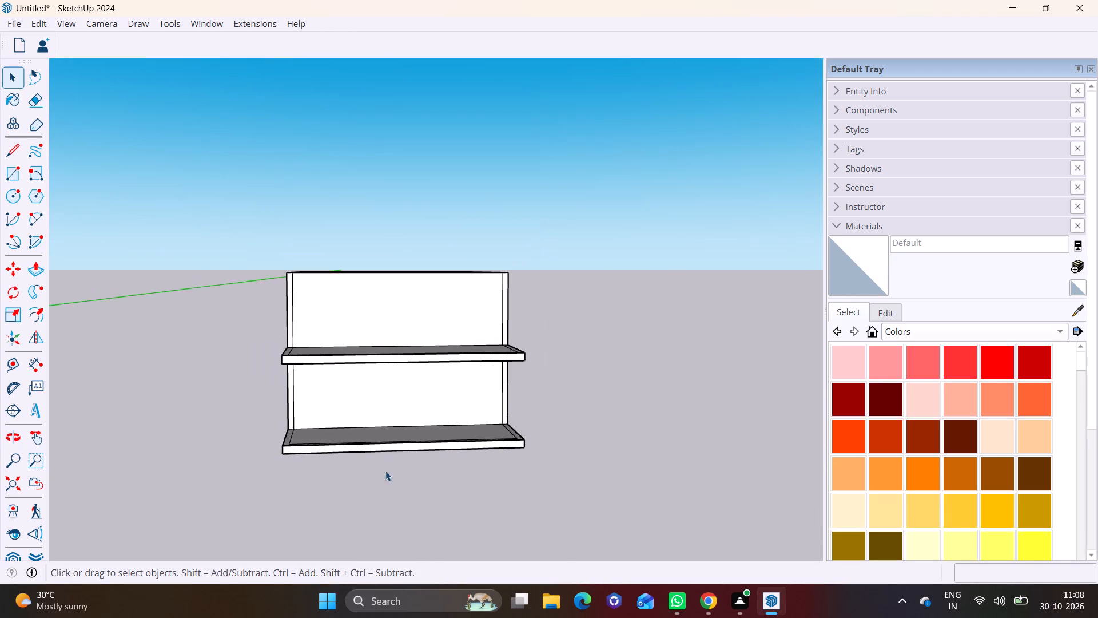
{"action": "middle_click_drag", "start_coordinate": [378, 490], "coordinate": [345, 496]}
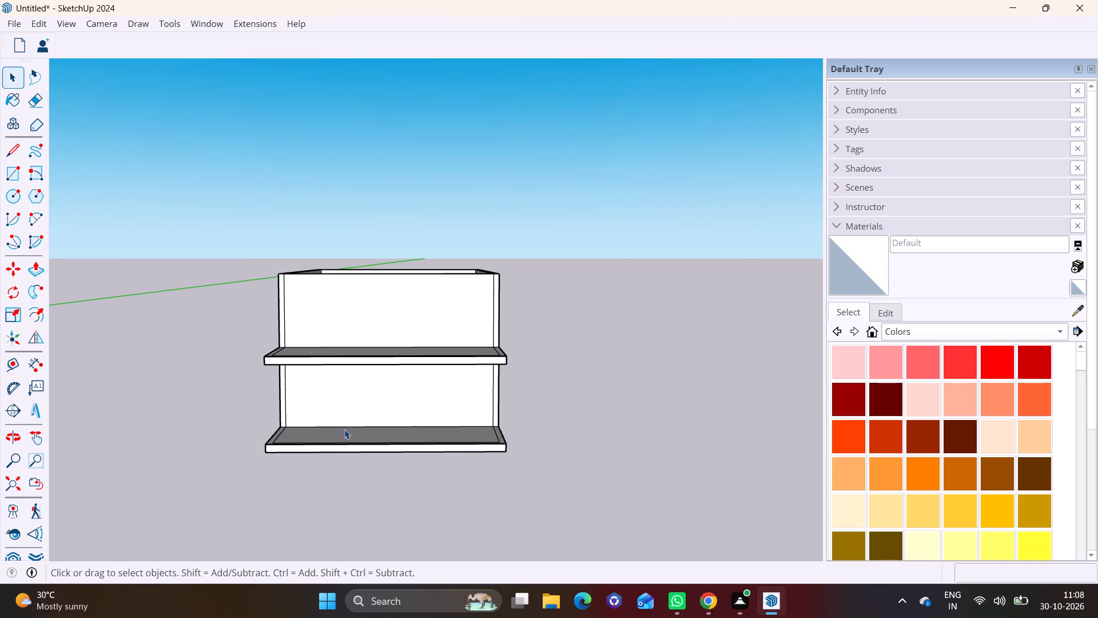
{"action": "middle_click_drag", "start_coordinate": [357, 408], "coordinate": [397, 466], "text": "shift"}
{"action": "key", "text": "ctrl+z"}
Copy the whole ground storey straight up so the copy's slab sits on top of the original walls.
{"action": "middle_click_drag", "start_coordinate": [416, 477], "coordinate": [614, 545]}
{"action": "left_click_drag", "start_coordinate": [132, 252], "coordinate": [618, 576]}
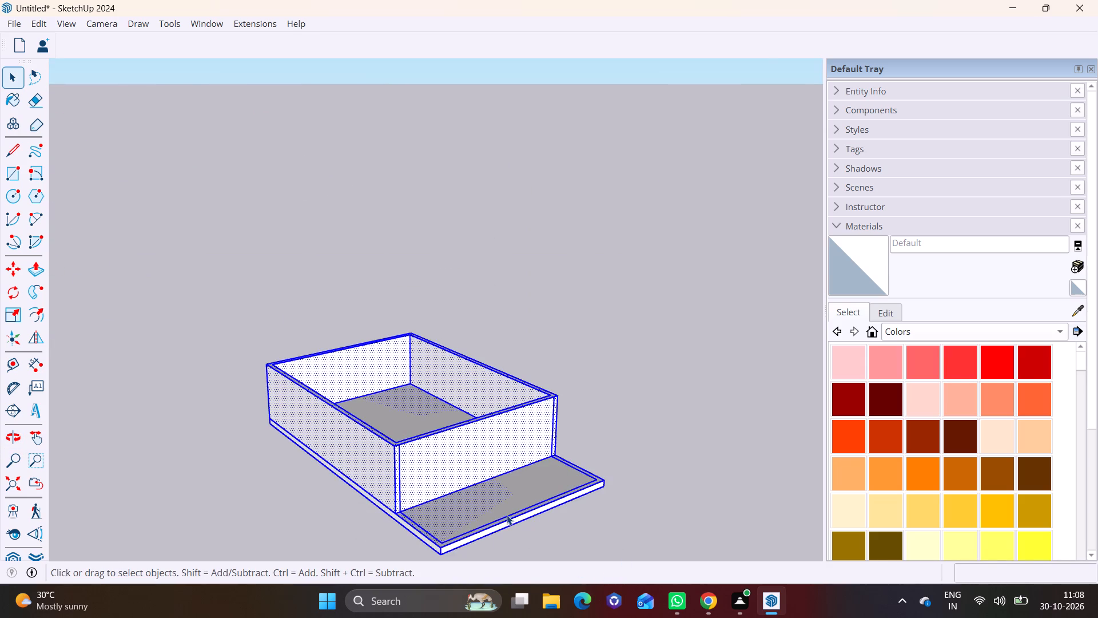
{"action": "key", "text": "m"}
{"action": "left_click", "coordinate": [271, 425]}
{"action": "scroll", "coordinate": [277, 424], "scroll_direction": "up", "scroll_amount": 4}
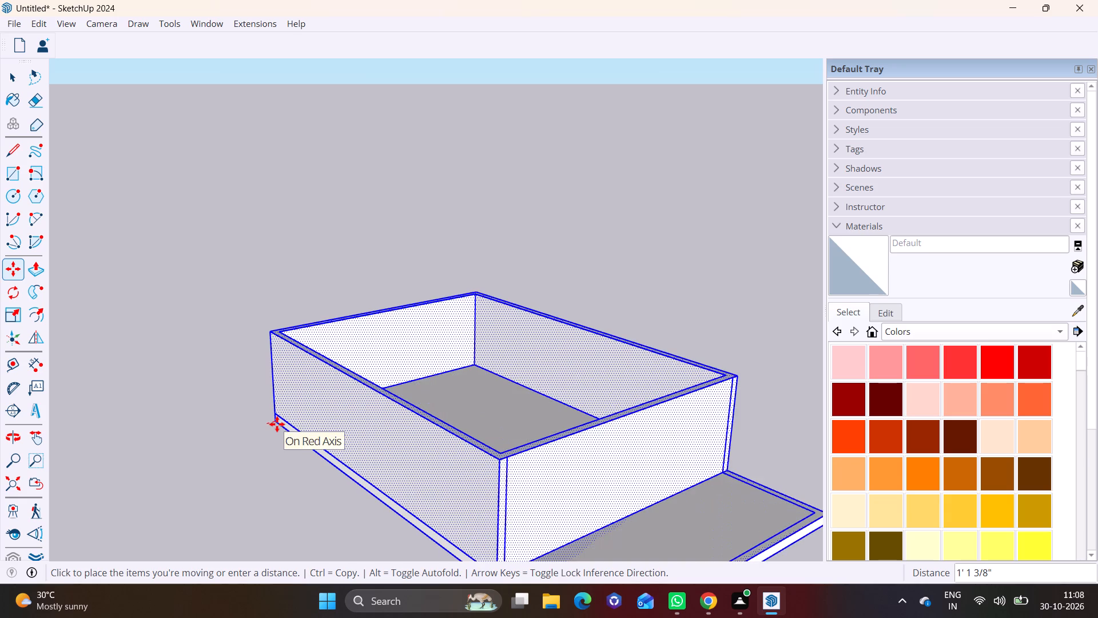
{"action": "left_click", "coordinate": [262, 337]}
Stack another copy of the selected storey on top of the second storey's walls and clear the selection.
{"action": "left_click", "coordinate": [262, 336]}
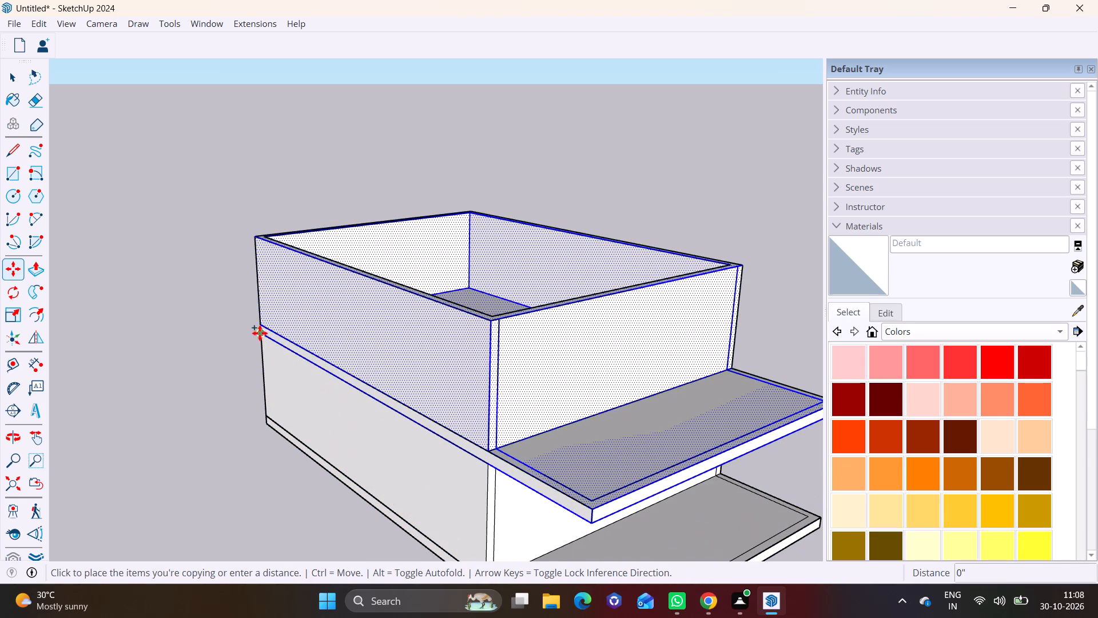
{"action": "left_click", "coordinate": [252, 242]}
{"action": "key", "text": "space"}
{"action": "left_click", "coordinate": [224, 353]}
{"action": "scroll", "coordinate": [224, 397], "scroll_direction": "down", "scroll_amount": 7}
{"action": "middle_click_drag", "start_coordinate": [369, 422], "coordinate": [222, 418]}
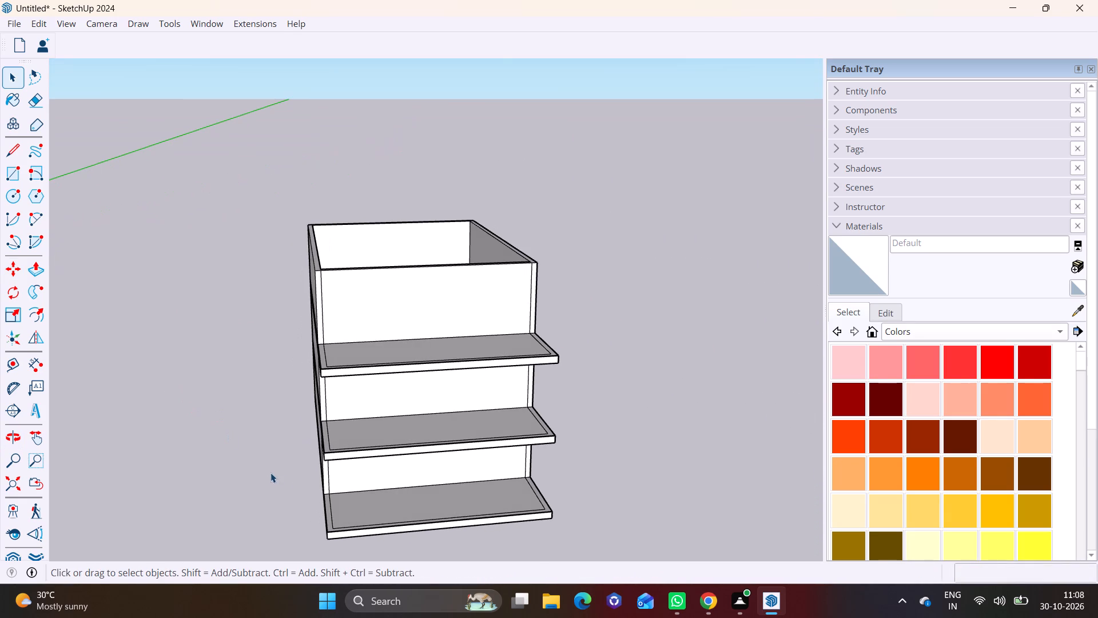
{"action": "scroll", "coordinate": [300, 422], "scroll_direction": "down", "scroll_amount": 5}
{"action": "middle_click_drag", "start_coordinate": [300, 422], "coordinate": [300, 439], "text": "shift"}
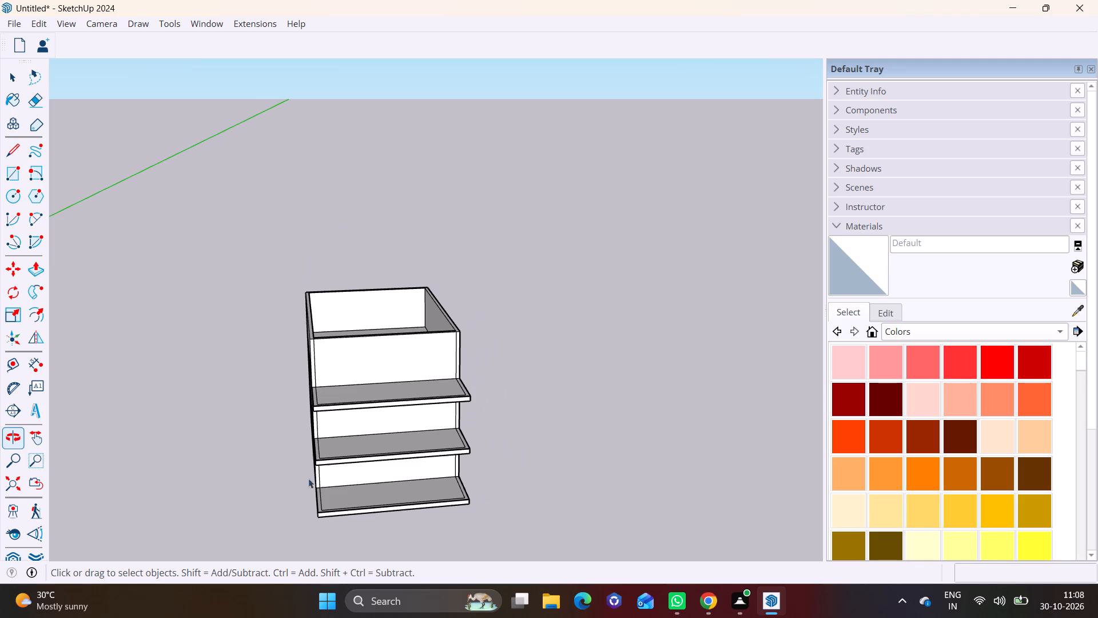
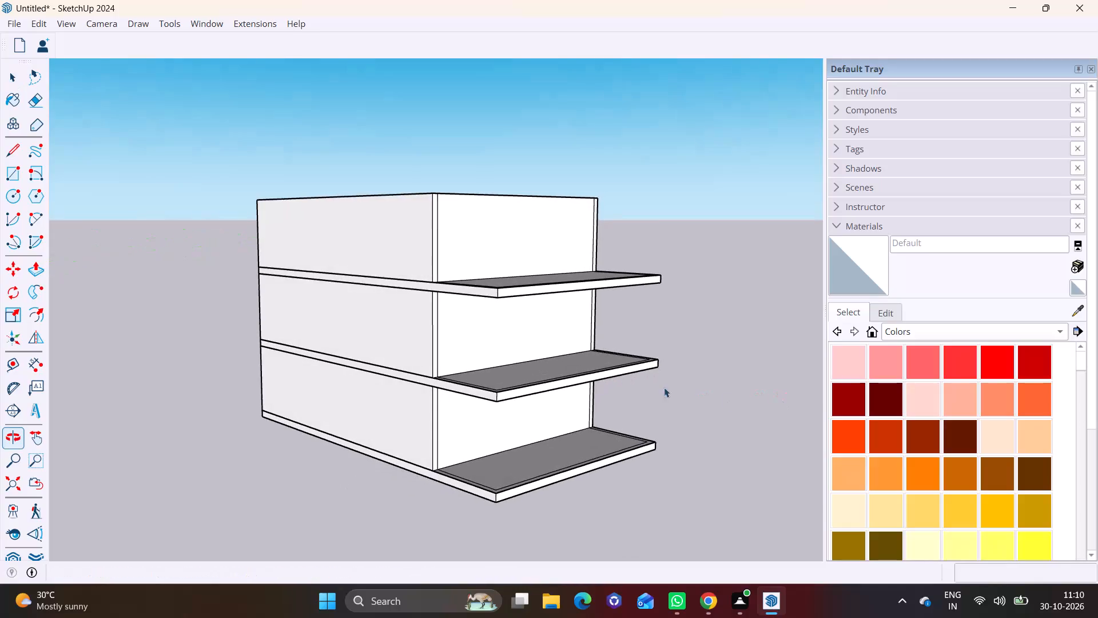
Examine the three stacked storeys from the front and from above.
{"action": "scroll", "coordinate": [590, 367], "scroll_direction": "up", "scroll_amount": 3}
{"action": "middle_click_drag", "start_coordinate": [566, 355], "coordinate": [596, 399], "text": "shift"}
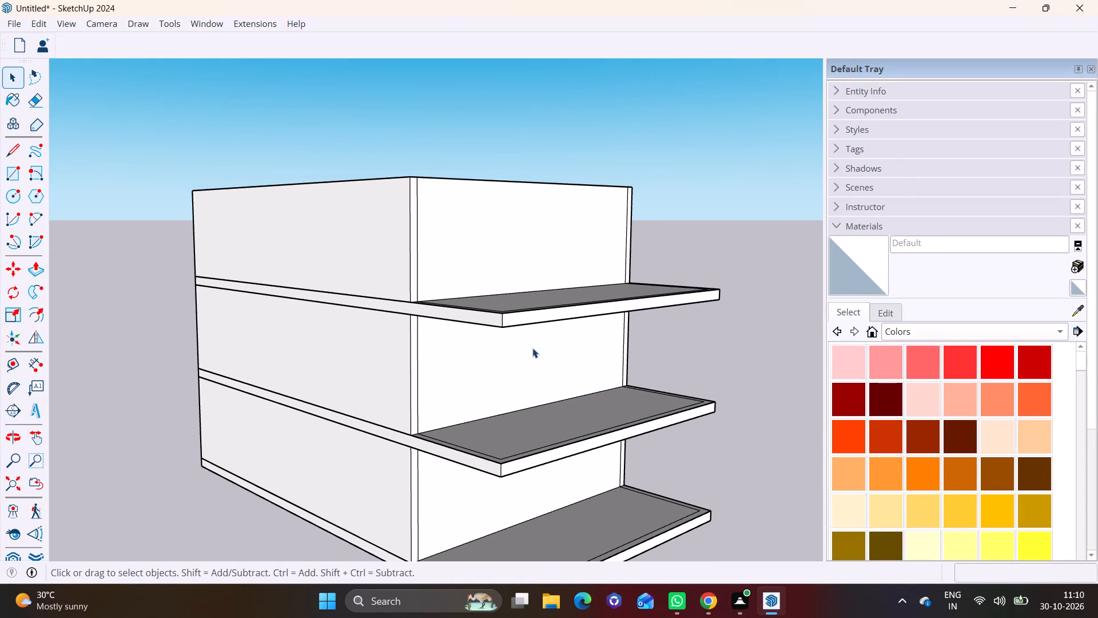
{"action": "middle_click_drag", "start_coordinate": [531, 339], "coordinate": [511, 430]}
{"action": "scroll", "coordinate": [530, 408], "scroll_direction": "down", "scroll_amount": 5}
{"action": "middle_click_drag", "start_coordinate": [546, 418], "coordinate": [538, 353], "text": "shift"}
{"action": "middle_click_drag", "start_coordinate": [554, 455], "coordinate": [530, 417]}
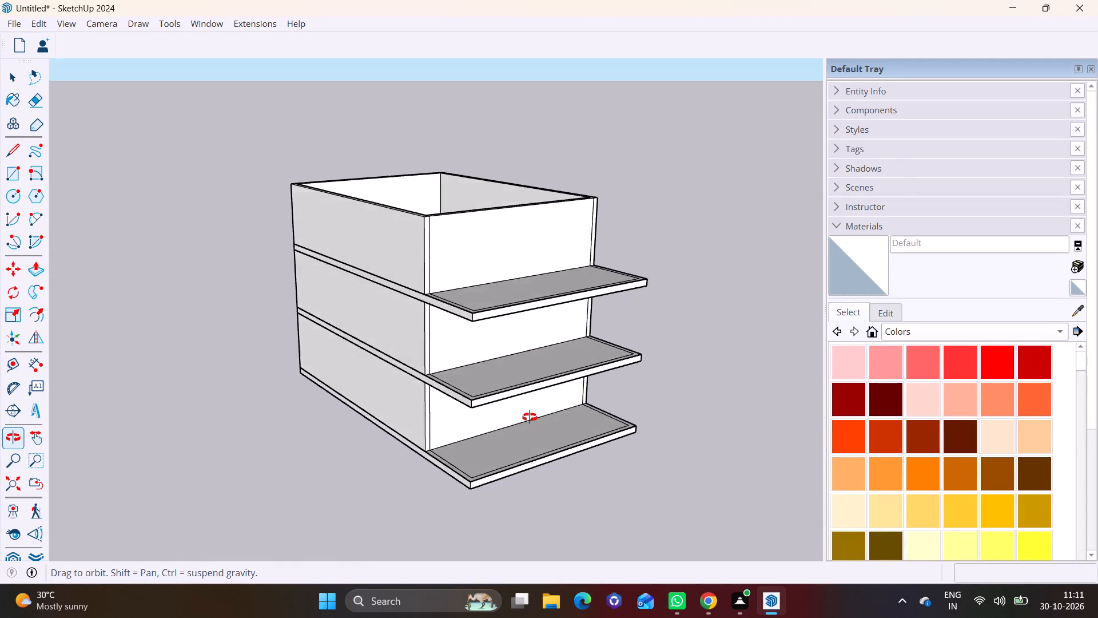
Draw an upright 30' by 1' rectangle along the outer top edge of the top storey's rear wall.
{"action": "middle_click_drag", "start_coordinate": [530, 417], "coordinate": [310, 360]}
{"action": "middle_click_drag", "start_coordinate": [449, 241], "coordinate": [472, 386]}
{"action": "middle_click_drag", "start_coordinate": [478, 265], "coordinate": [478, 358], "text": "shift"}
{"action": "middle_click_drag", "start_coordinate": [431, 201], "coordinate": [427, 353]}
{"action": "left_click", "coordinate": [30, 169]}
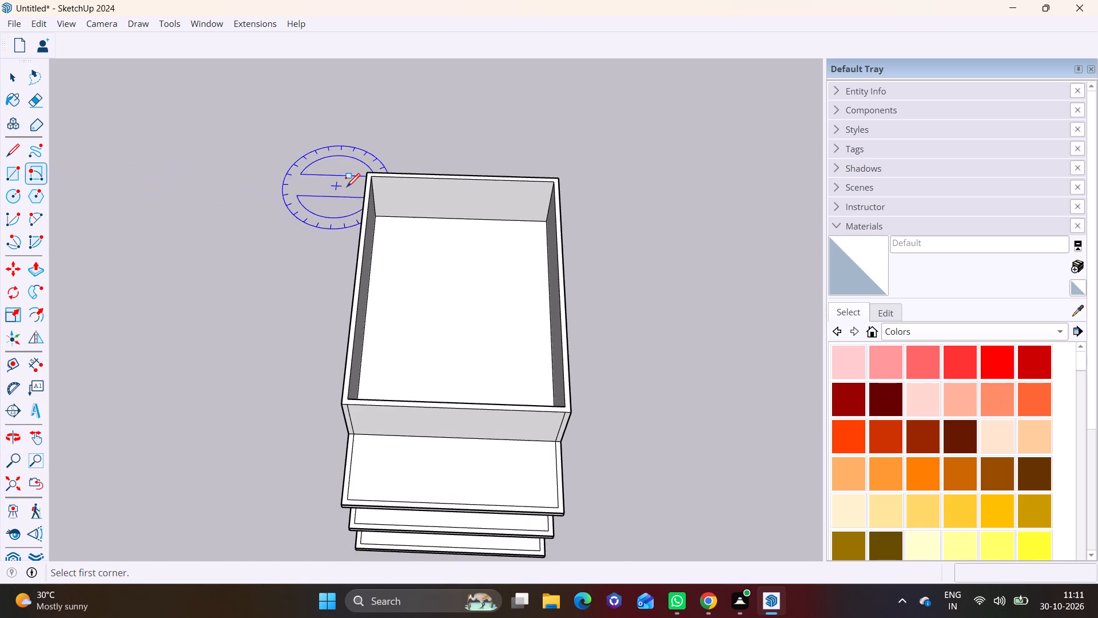
{"action": "scroll", "coordinate": [346, 187], "scroll_direction": "up", "scroll_amount": 3}
{"action": "left_click", "coordinate": [376, 167]}
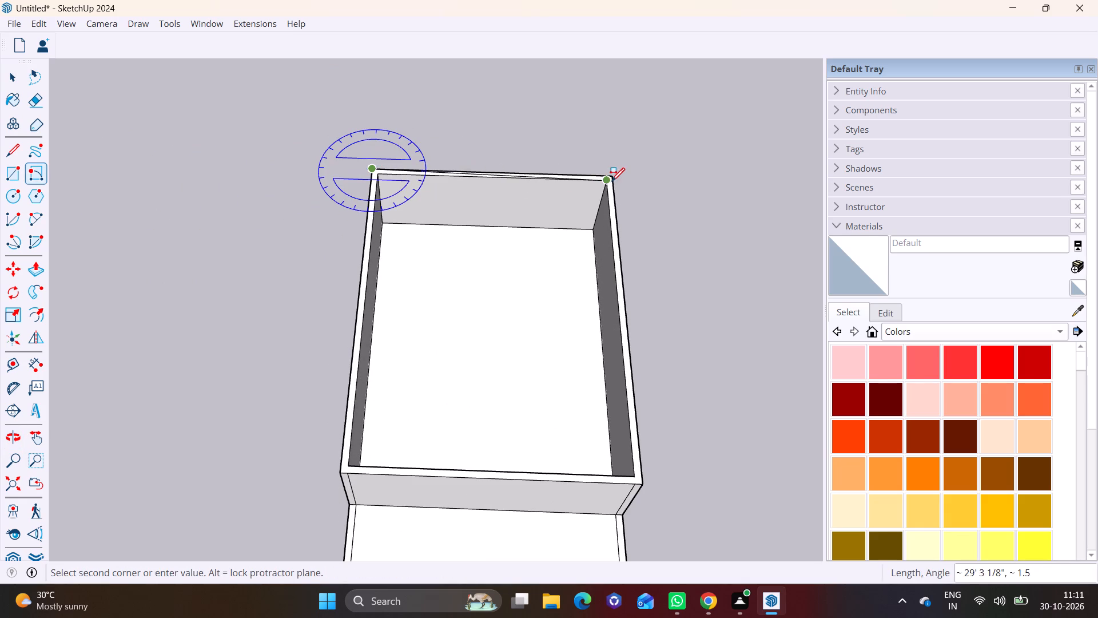
{"action": "left_click", "coordinate": [611, 176]}
{"action": "scroll", "coordinate": [561, 259], "scroll_direction": "down", "scroll_amount": 1}
{"action": "middle_click_drag", "start_coordinate": [457, 337], "coordinate": [651, 162]}
{"action": "scroll", "coordinate": [647, 157], "scroll_direction": "down", "scroll_amount": 1}
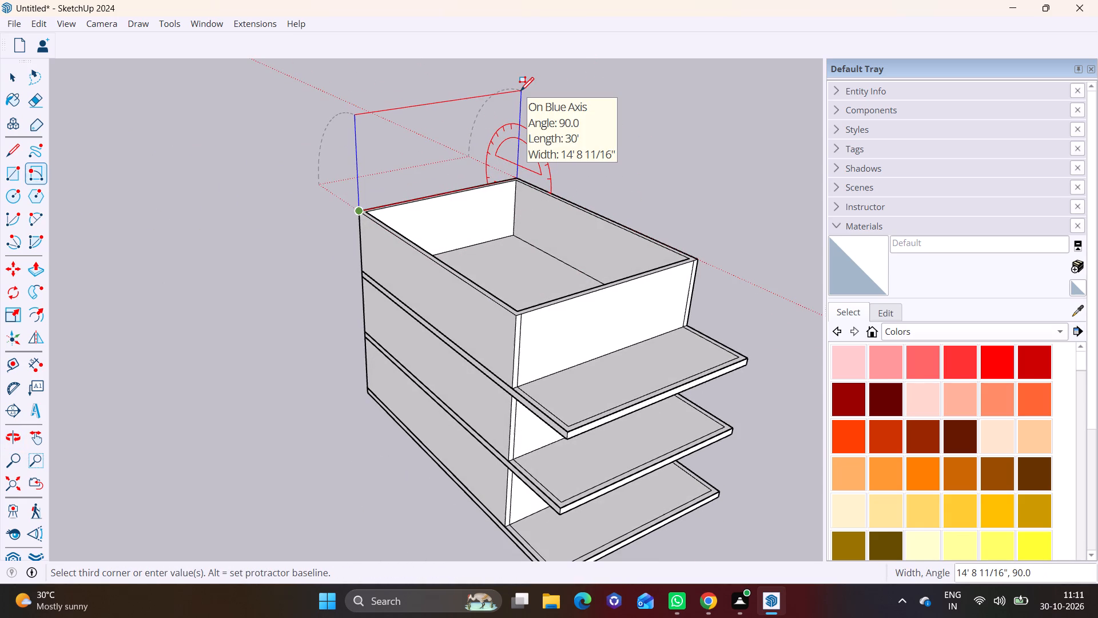
{"action": "type", "text": "1'"}
{"action": "key", "text": "Return"}
{"action": "key", "text": "space"}
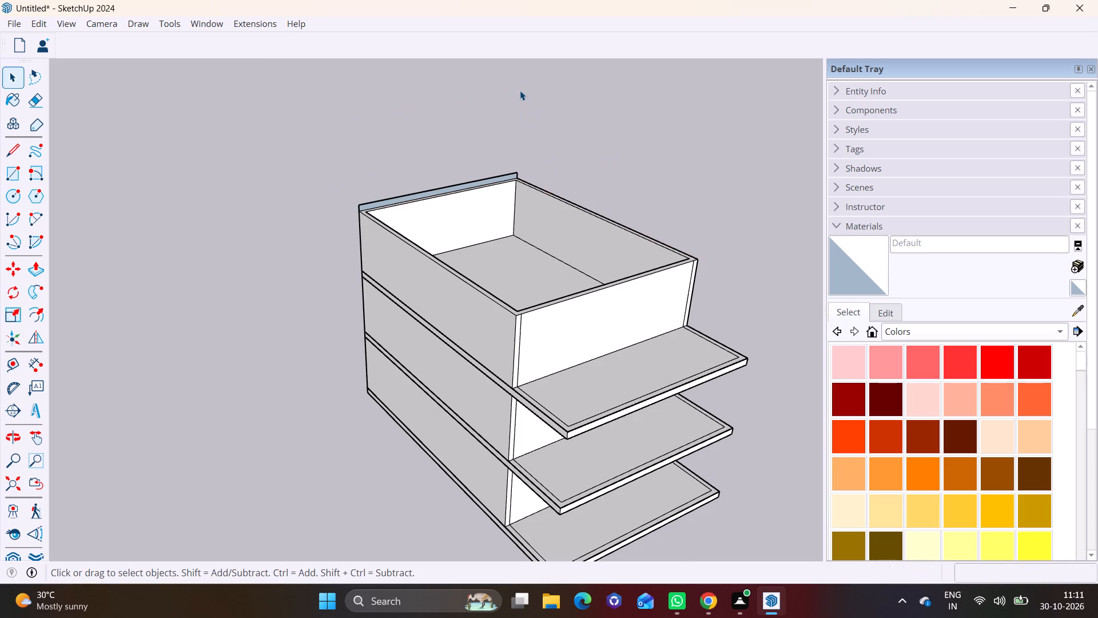
Group the upright rectangle together with its edges.
{"action": "scroll", "coordinate": [498, 177], "scroll_direction": "up", "scroll_amount": 6}
{"action": "double_click", "coordinate": [433, 196]}
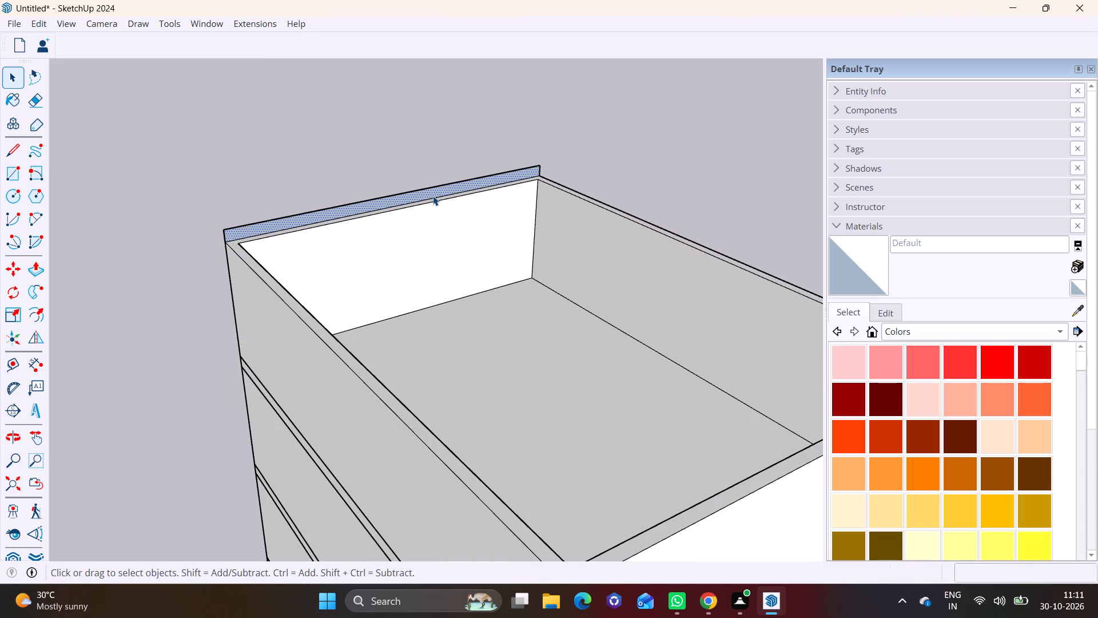
{"action": "right_click", "coordinate": [433, 196]}
{"action": "left_click", "coordinate": [494, 335]}
Inside the group, extrude the 1' high face forward over the top storey, level with the front edge of the slabs below.
{"action": "triple_click", "coordinate": [368, 203]}
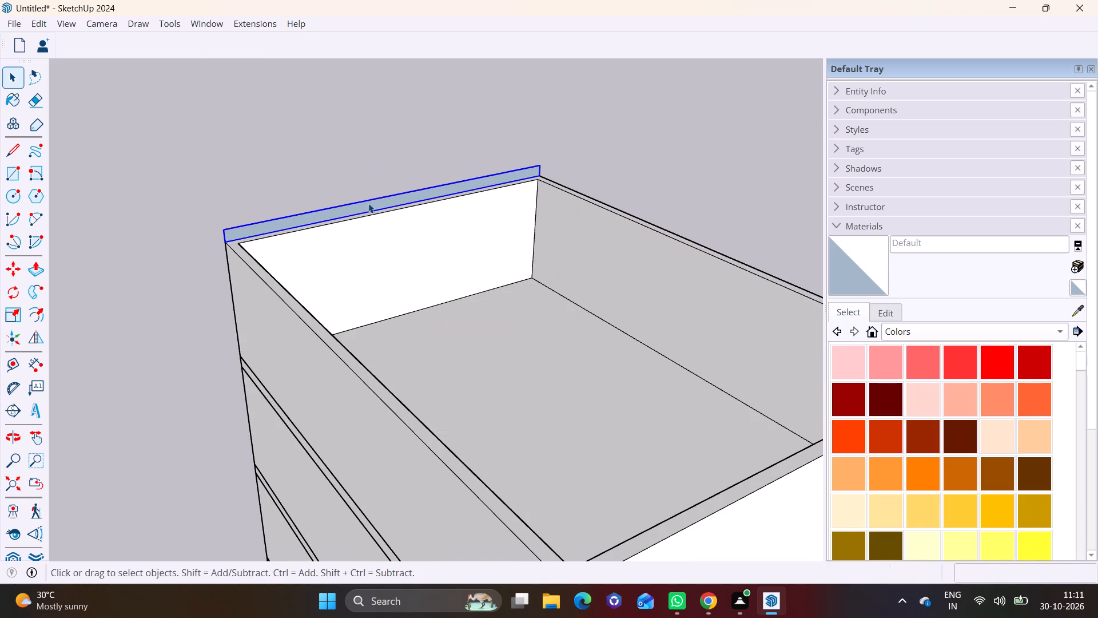
{"action": "left_click", "coordinate": [29, 263]}
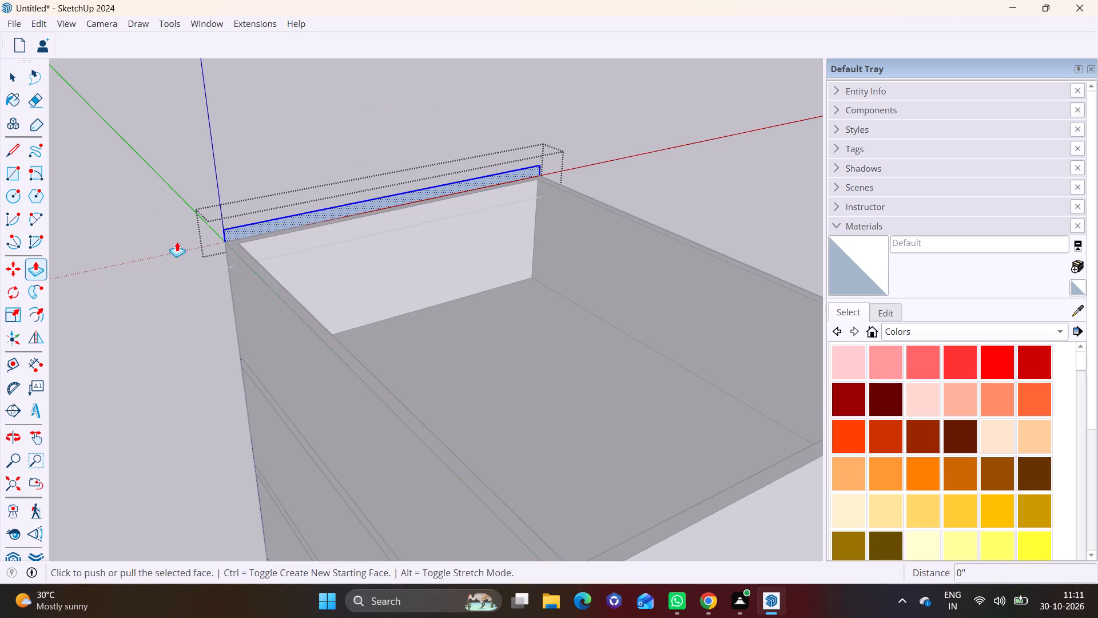
{"action": "left_click", "coordinate": [258, 234]}
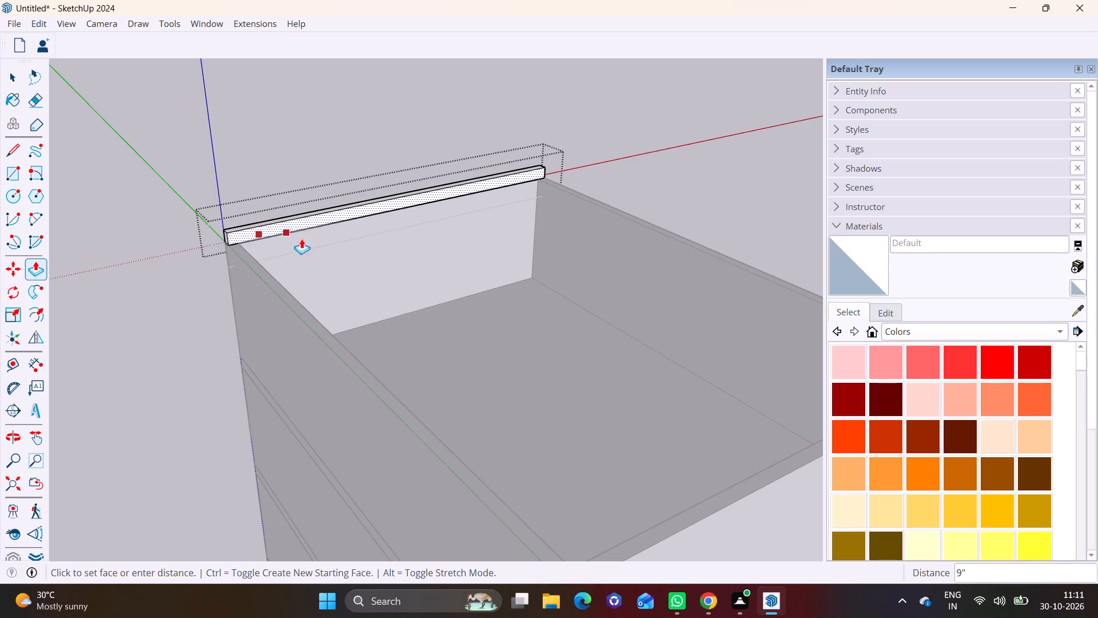
{"action": "left_click_drag", "start_coordinate": [283, 231], "coordinate": [292, 231]}
{"action": "left_click_drag", "start_coordinate": [272, 223], "coordinate": [300, 236]}
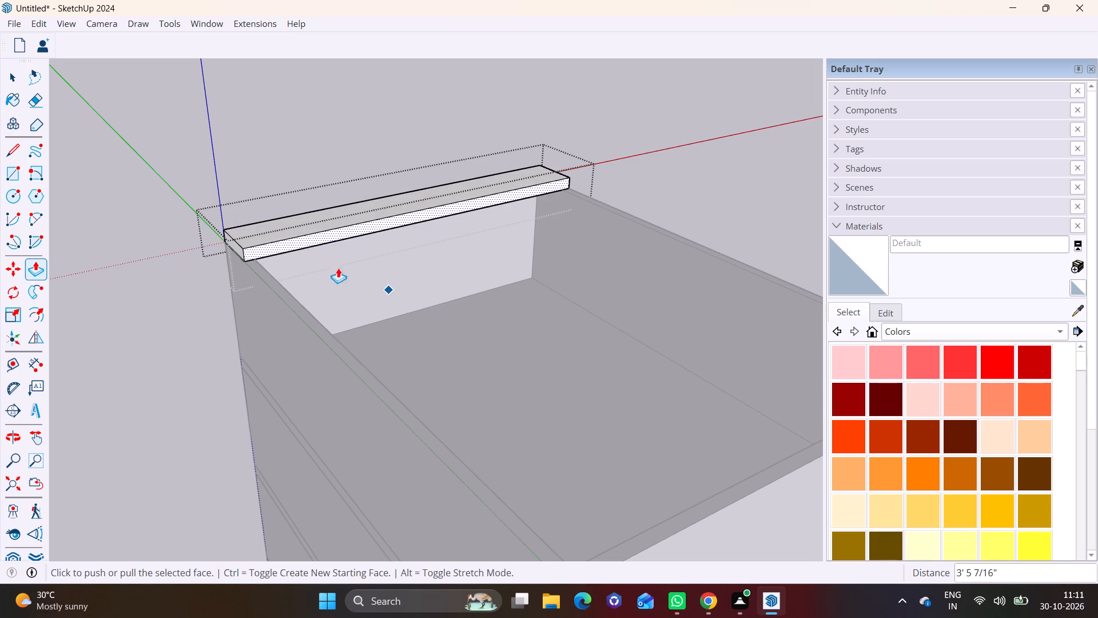
{"action": "left_click_drag", "start_coordinate": [297, 246], "coordinate": [550, 390]}
{"action": "scroll", "coordinate": [534, 460], "scroll_direction": "down", "scroll_amount": 3}
{"action": "middle_click_drag", "start_coordinate": [532, 464], "coordinate": [499, 275]}
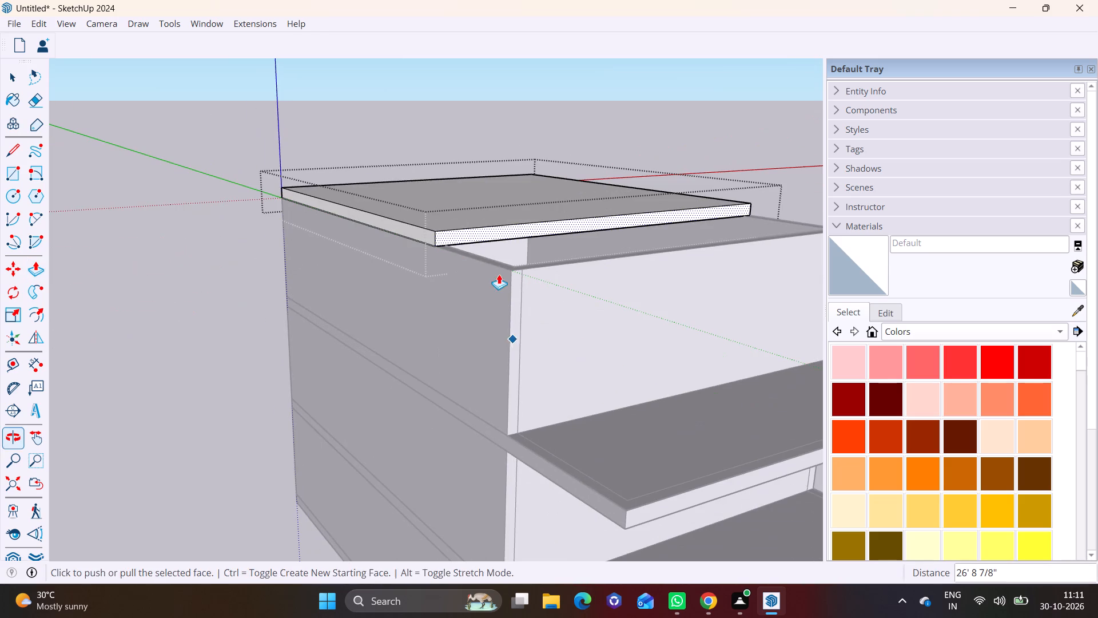
{"action": "left_click_drag", "start_coordinate": [467, 231], "coordinate": [569, 308]}
{"action": "left_click_drag", "start_coordinate": [524, 264], "coordinate": [524, 264]}
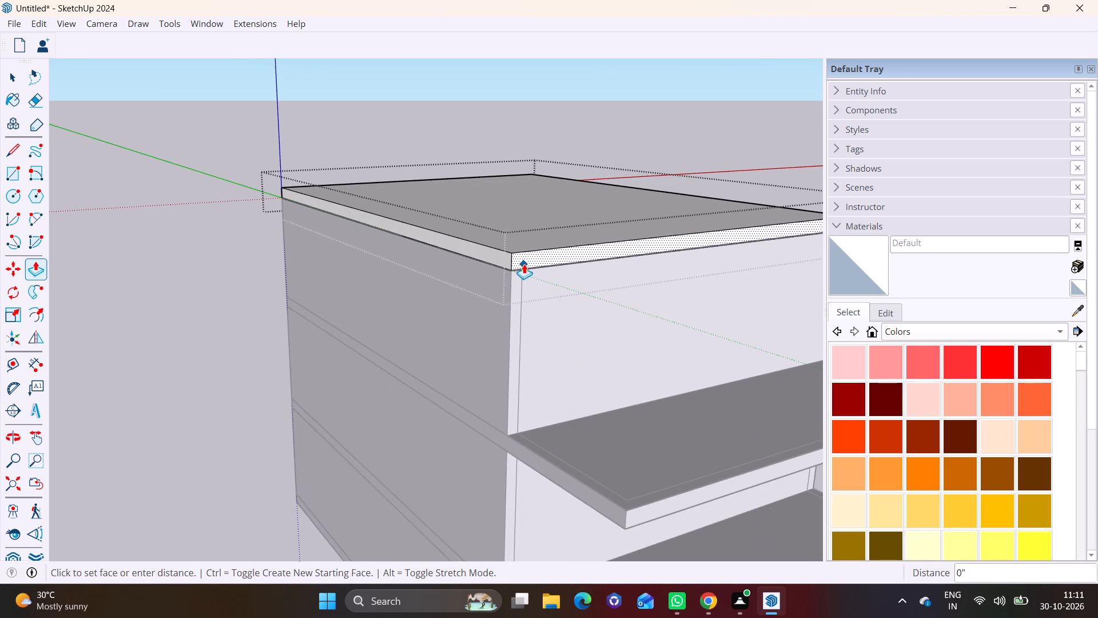
{"action": "left_click_drag", "start_coordinate": [524, 264], "coordinate": [626, 527]}
{"action": "left_click", "coordinate": [626, 527]}
{"action": "key", "text": "space"}
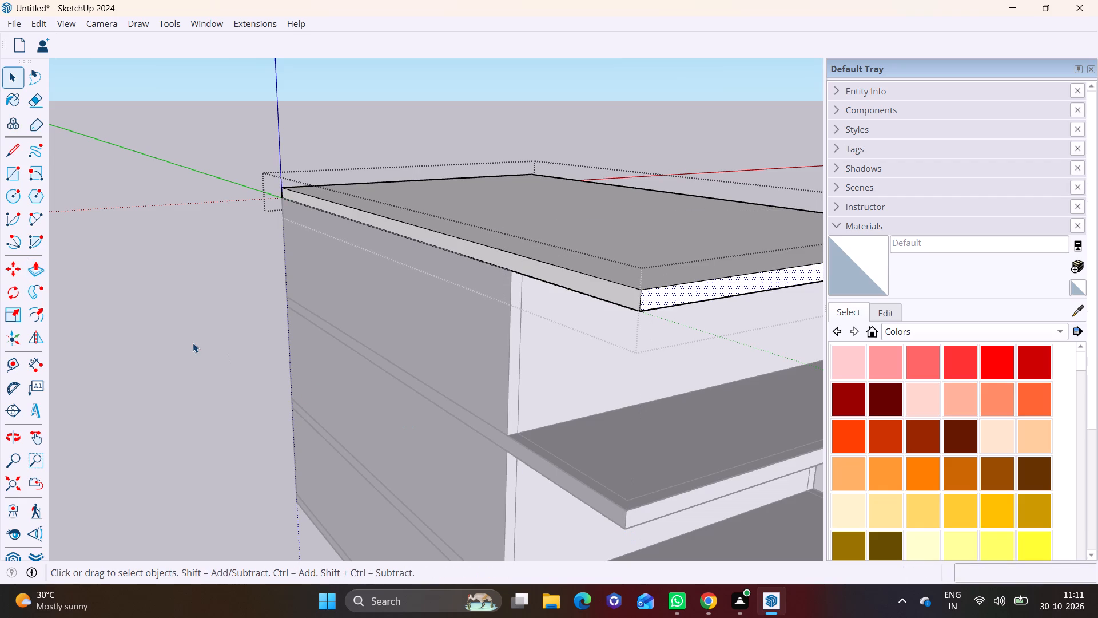
{"action": "key", "text": "space"}
{"action": "left_click", "coordinate": [223, 335]}
Inspect the roofed building's front elevation and overhanging slabs from several angles.
{"action": "scroll", "coordinate": [357, 334], "scroll_direction": "down", "scroll_amount": 3}
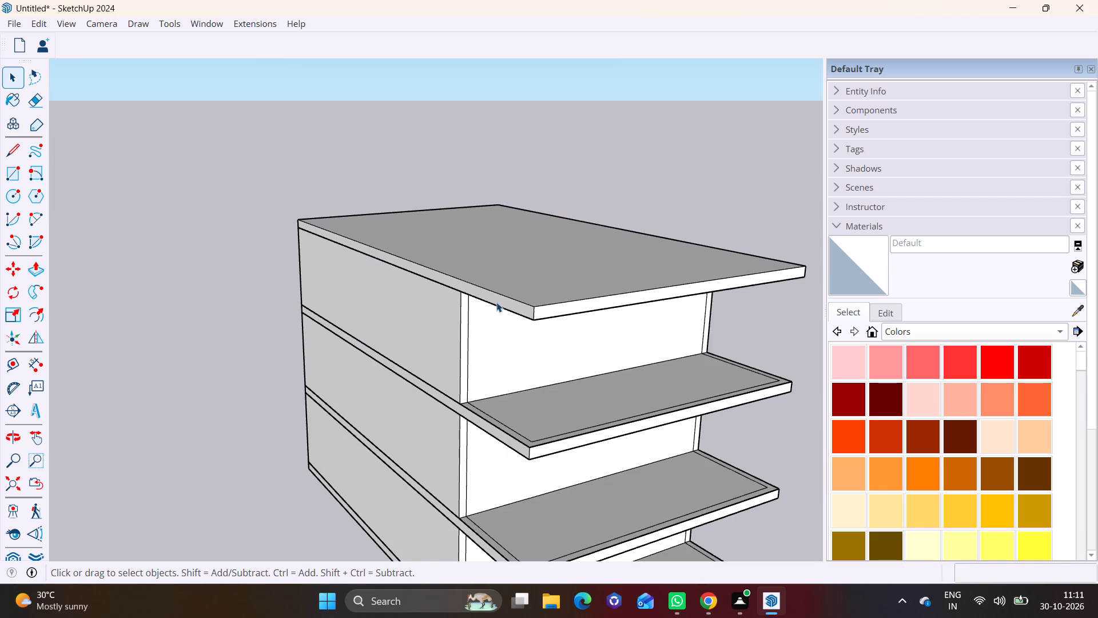
{"action": "middle_click_drag", "start_coordinate": [426, 271], "coordinate": [252, 222]}
{"action": "scroll", "coordinate": [399, 271], "scroll_direction": "down", "scroll_amount": 6}
{"action": "middle_click_drag", "start_coordinate": [439, 291], "coordinate": [472, 209]}
{"action": "scroll", "coordinate": [479, 283], "scroll_direction": "down", "scroll_amount": 2}
{"action": "middle_click_drag", "start_coordinate": [489, 252], "coordinate": [471, 312]}
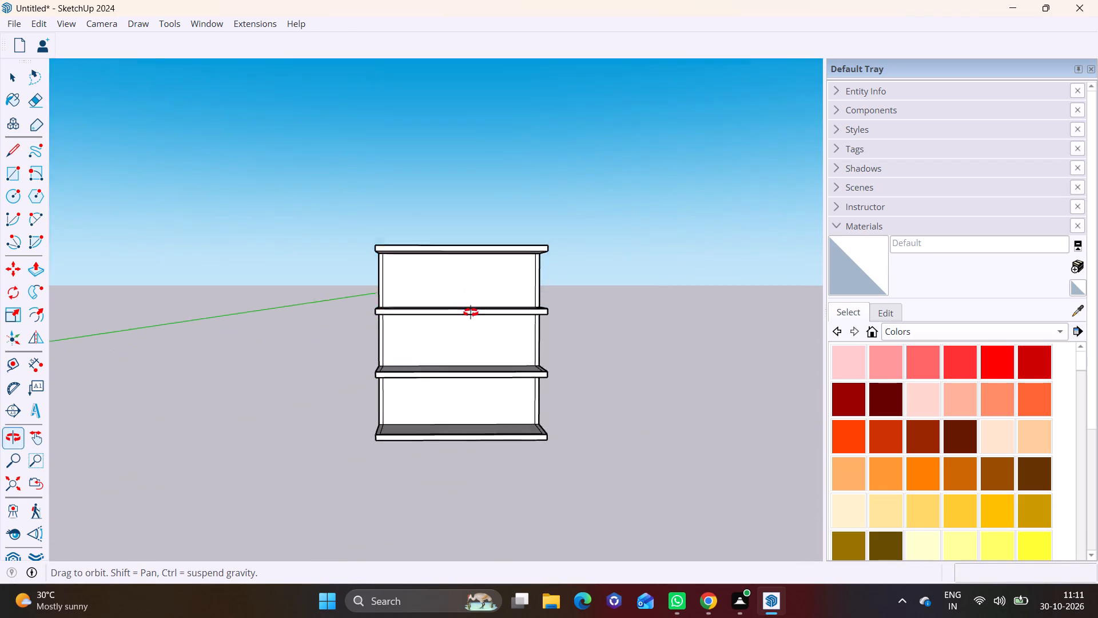
{"action": "middle_click_drag", "start_coordinate": [471, 312], "coordinate": [469, 356]}
{"action": "scroll", "coordinate": [464, 319], "scroll_direction": "down", "scroll_amount": 2}
{"action": "middle_click_drag", "start_coordinate": [474, 303], "coordinate": [536, 312], "text": "shift"}
{"action": "middle_click_drag", "start_coordinate": [489, 351], "coordinate": [458, 330]}
{"action": "scroll", "coordinate": [494, 370], "scroll_direction": "up", "scroll_amount": 2}
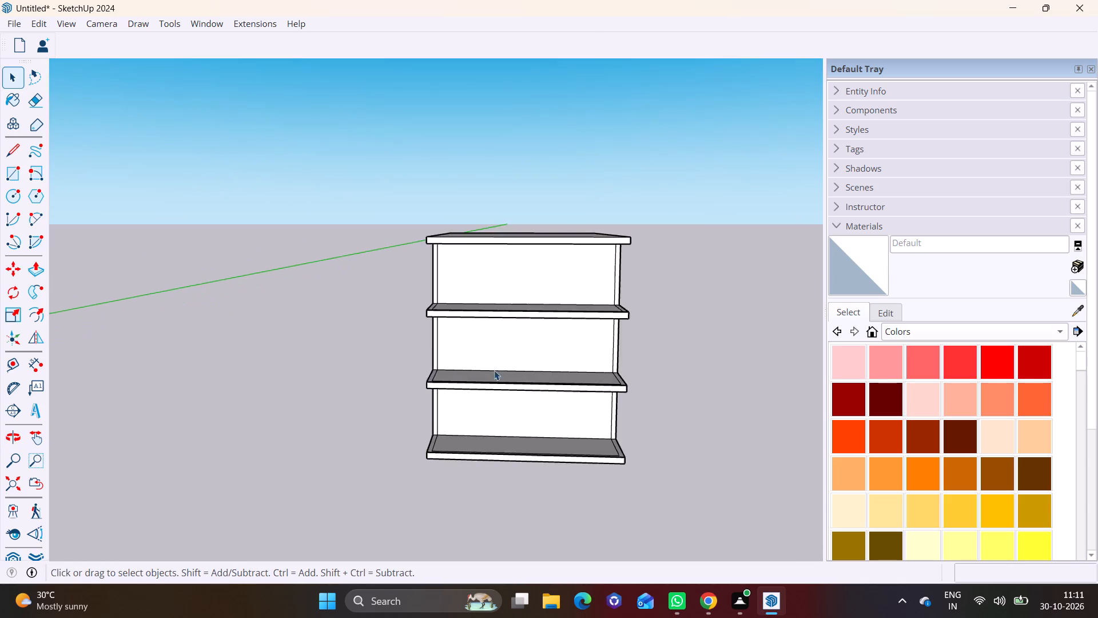
{"action": "scroll", "coordinate": [494, 370], "scroll_direction": "up", "scroll_amount": 5}
{"action": "middle_click_drag", "start_coordinate": [496, 370], "coordinate": [441, 390], "text": "shift"}
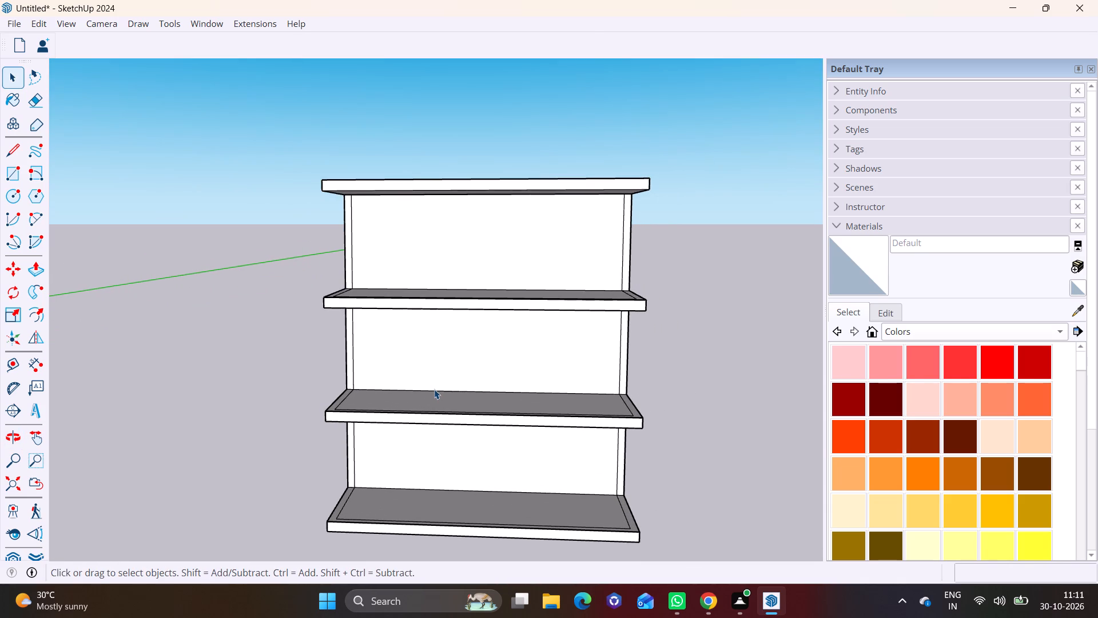
{"action": "middle_click_drag", "start_coordinate": [490, 401], "coordinate": [518, 352]}
{"action": "scroll", "coordinate": [518, 375], "scroll_direction": "up", "scroll_amount": 2}
{"action": "middle_click_drag", "start_coordinate": [508, 375], "coordinate": [441, 396], "text": "shift"}
Draw a rectangle about 7' 5" by 1' at the right-hand end of the second storey slab's front face.
{"action": "left_click", "coordinate": [14, 177]}
{"action": "scroll", "coordinate": [624, 416], "scroll_direction": "up", "scroll_amount": 1}
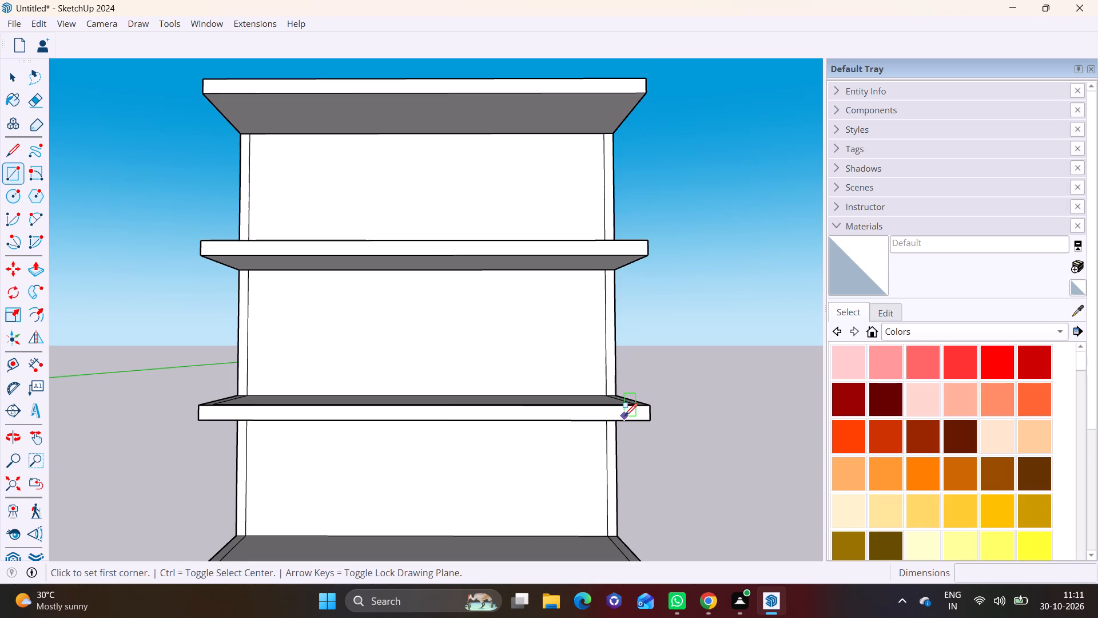
{"action": "scroll", "coordinate": [624, 416], "scroll_direction": "up", "scroll_amount": 2}
{"action": "left_click", "coordinate": [657, 400]}
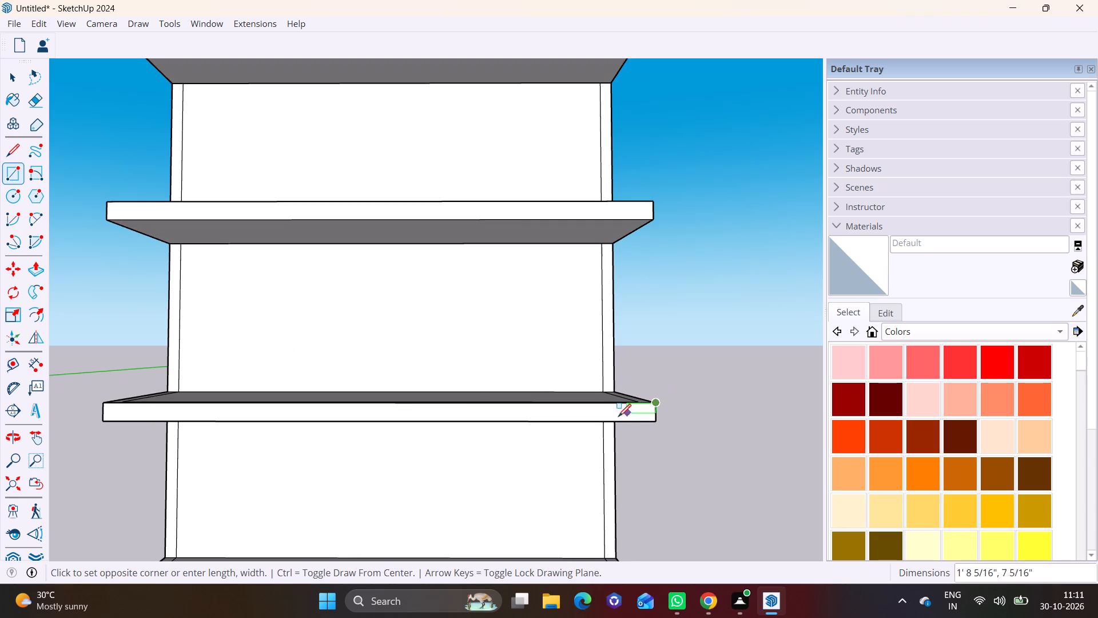
{"action": "left_click", "coordinate": [519, 419]}
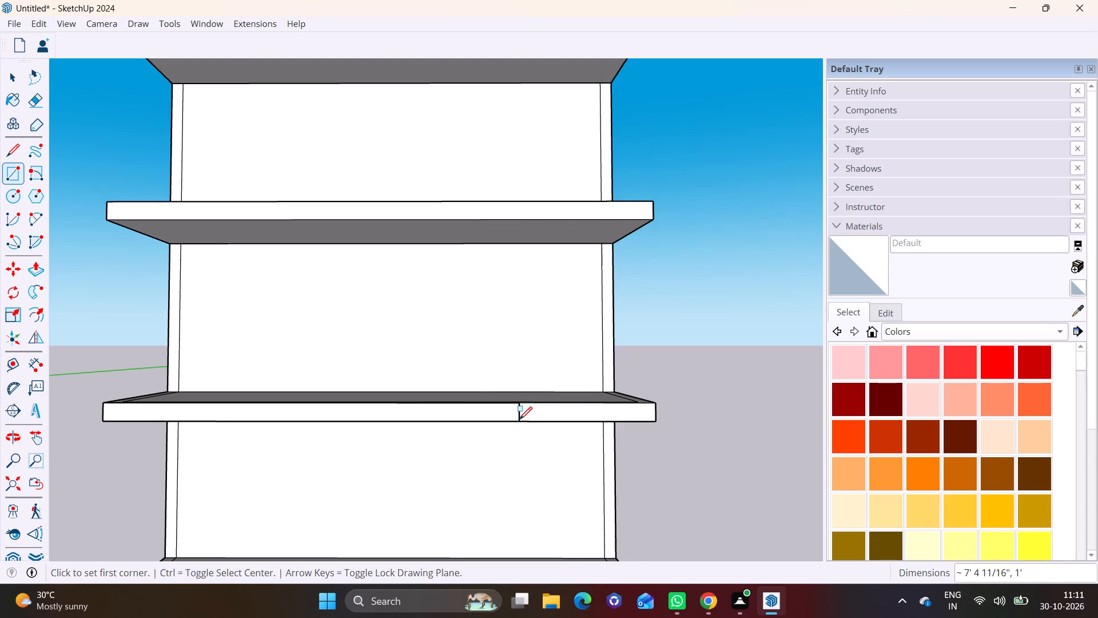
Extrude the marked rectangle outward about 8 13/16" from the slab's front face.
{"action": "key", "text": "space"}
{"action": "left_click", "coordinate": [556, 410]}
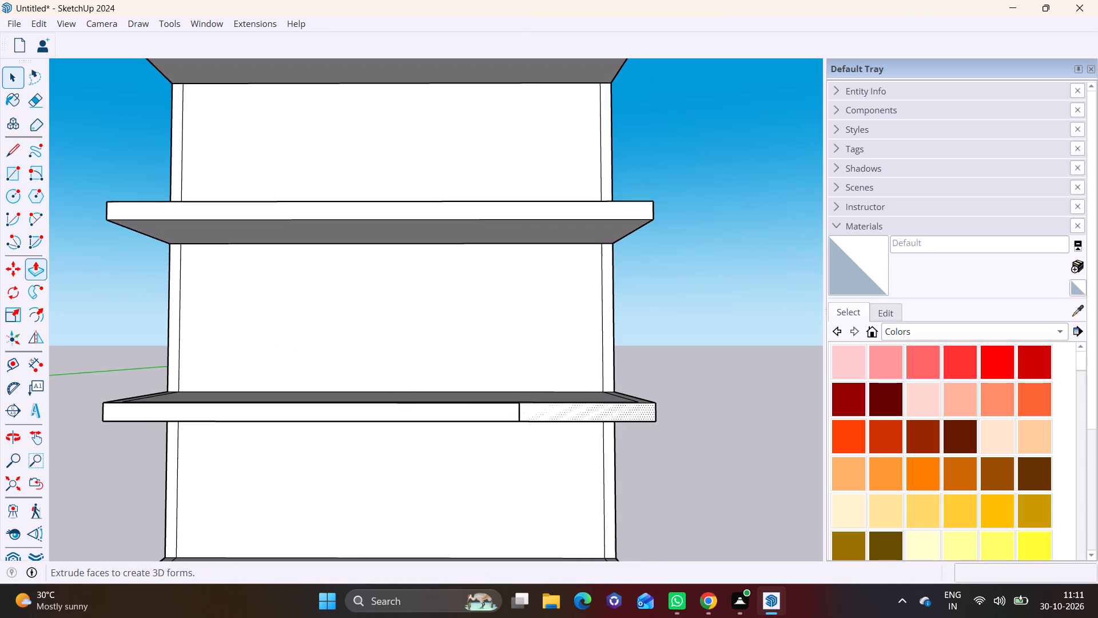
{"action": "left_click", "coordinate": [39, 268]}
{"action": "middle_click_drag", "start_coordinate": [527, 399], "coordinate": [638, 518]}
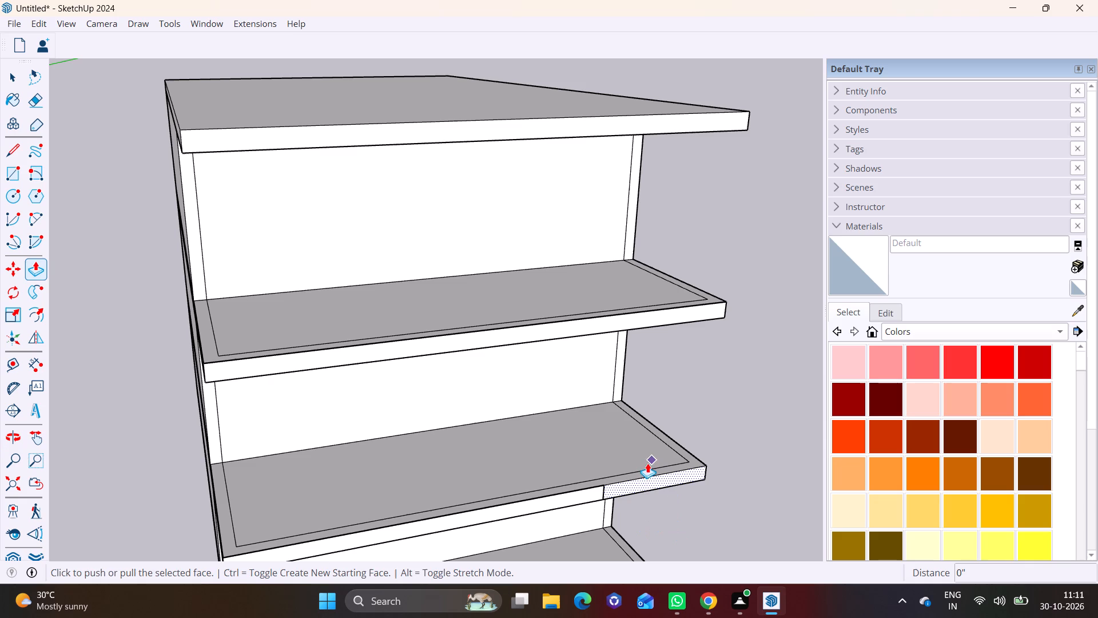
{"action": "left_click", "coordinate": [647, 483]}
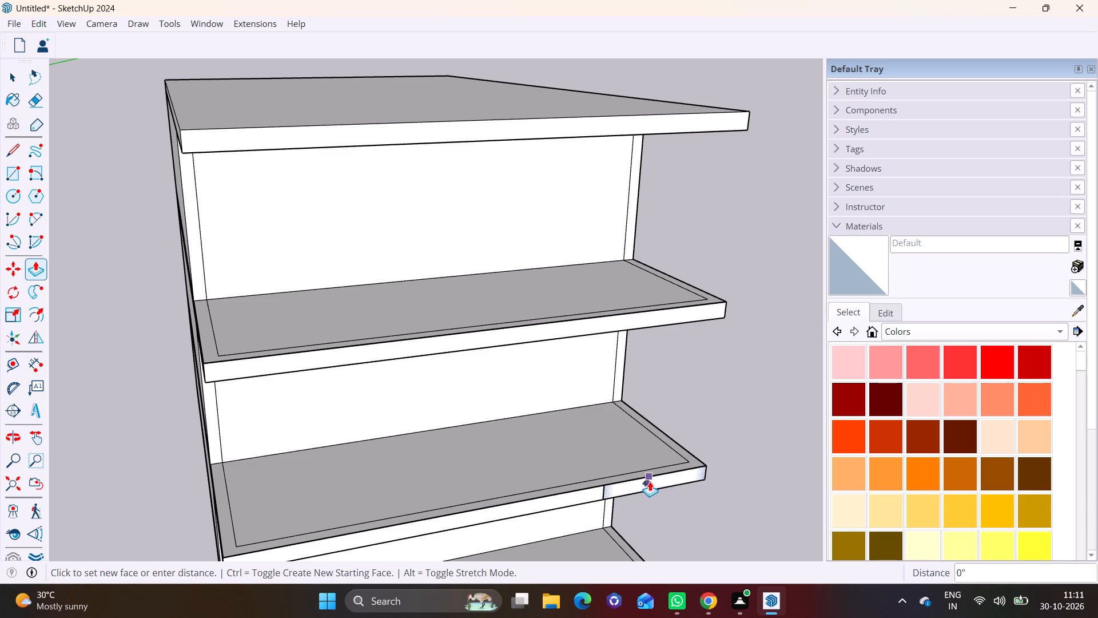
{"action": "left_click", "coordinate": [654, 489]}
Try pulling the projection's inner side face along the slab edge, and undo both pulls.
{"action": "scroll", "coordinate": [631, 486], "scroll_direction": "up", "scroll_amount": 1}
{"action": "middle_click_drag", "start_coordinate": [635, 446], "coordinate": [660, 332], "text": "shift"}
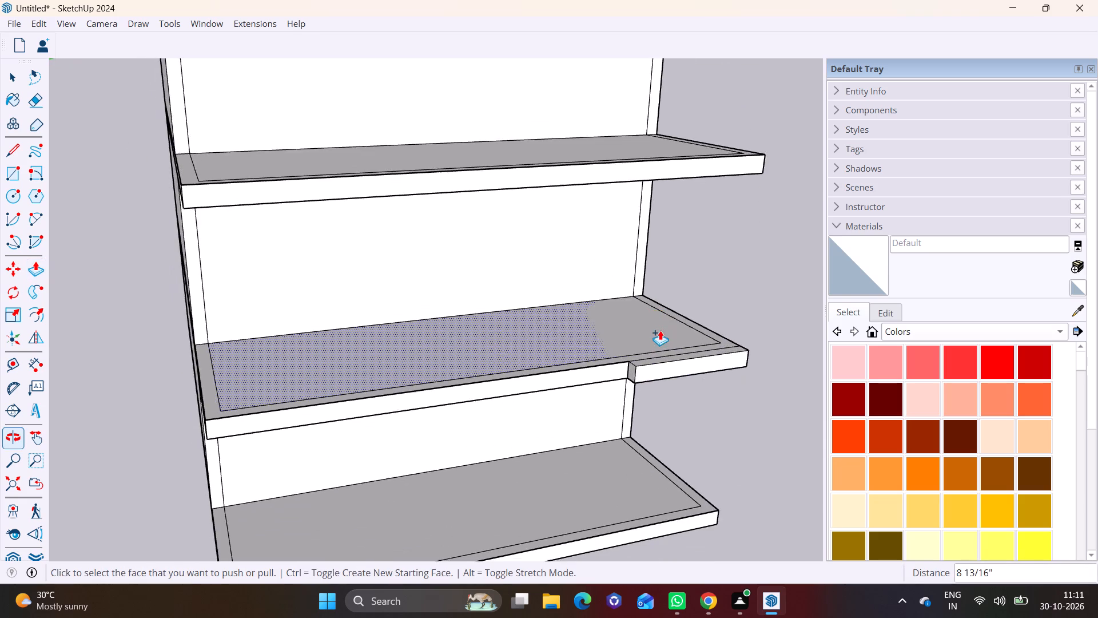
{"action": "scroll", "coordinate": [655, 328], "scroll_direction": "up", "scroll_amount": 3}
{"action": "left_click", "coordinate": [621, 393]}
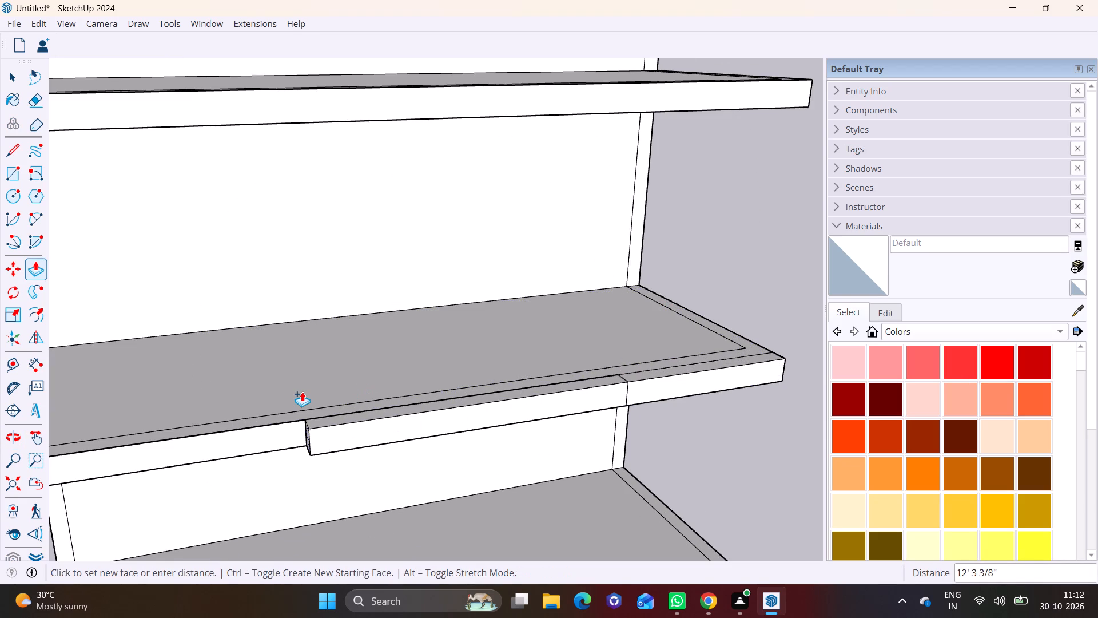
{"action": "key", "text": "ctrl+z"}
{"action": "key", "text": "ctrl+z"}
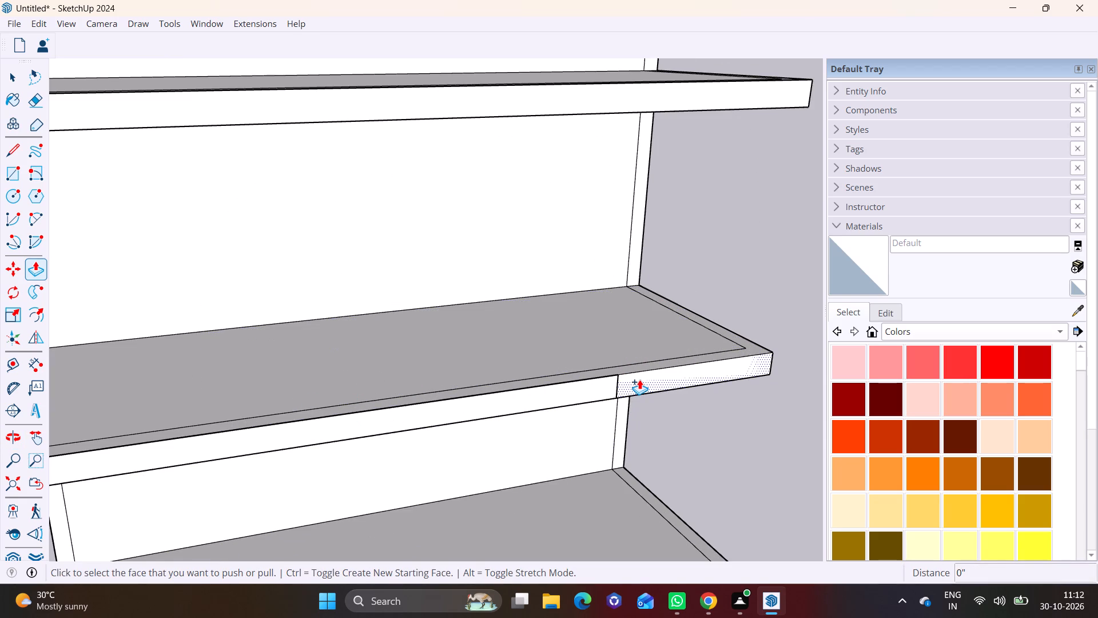
Extrude the marked rectangle outward and extend its inner side face along the slab's full front edge.
{"action": "left_click", "coordinate": [639, 379]}
{"action": "left_click", "coordinate": [657, 388]}
{"action": "left_click", "coordinate": [623, 387]}
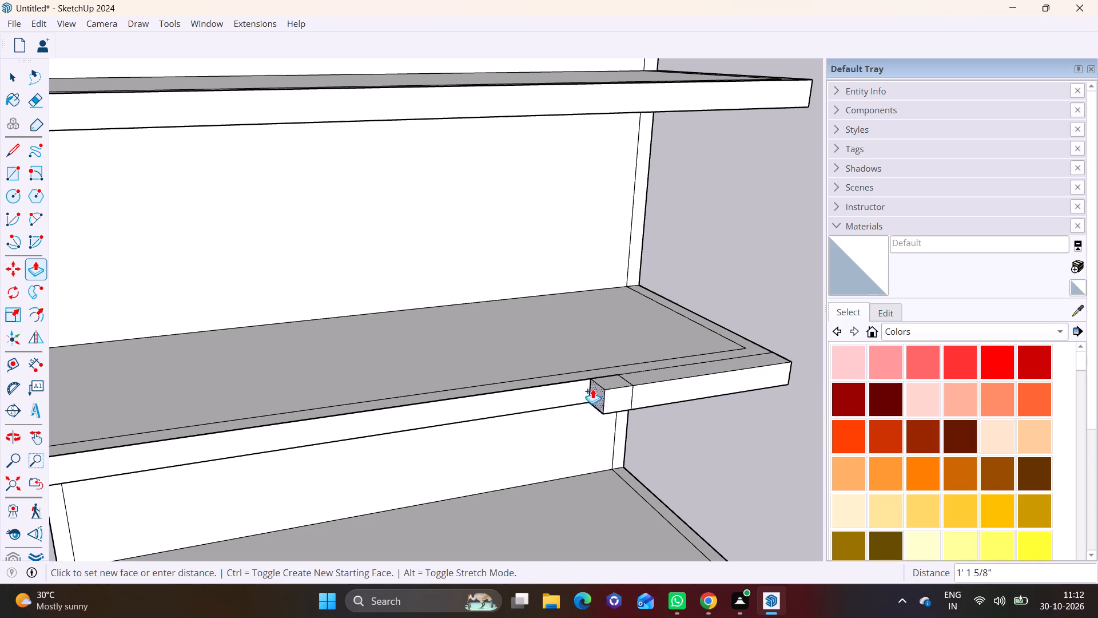
{"action": "scroll", "coordinate": [409, 405], "scroll_direction": "down", "scroll_amount": 5}
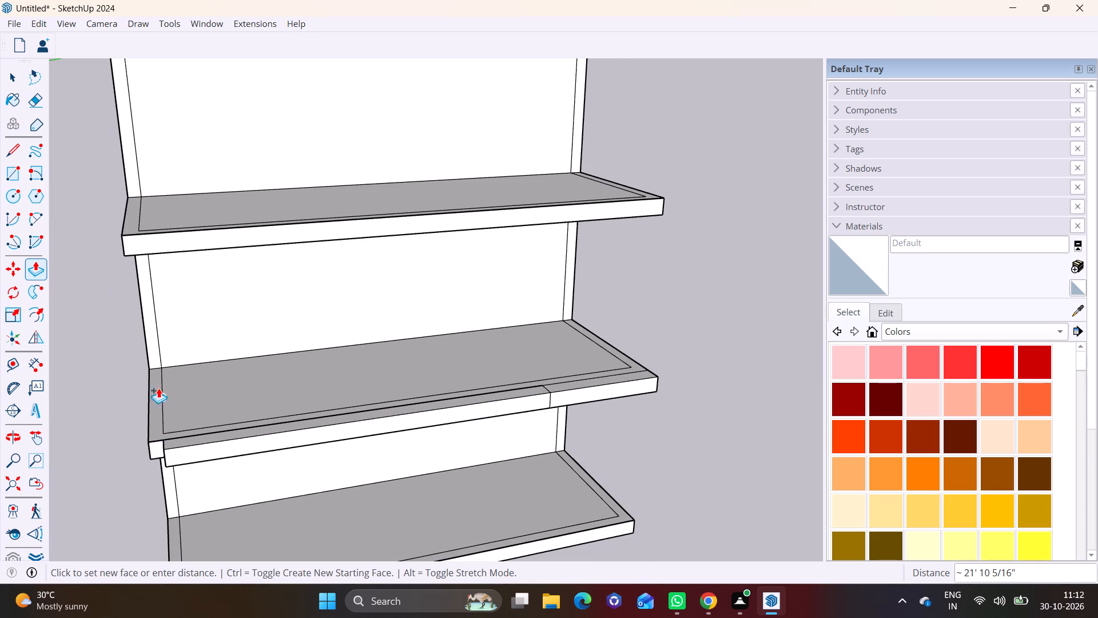
{"action": "left_click", "coordinate": [150, 346]}
Erase the leftover seam lines on the front, top and underside of the second storey slab's projection.
{"action": "middle_click_drag", "start_coordinate": [544, 435], "coordinate": [431, 419]}
{"action": "scroll", "coordinate": [437, 394], "scroll_direction": "up", "scroll_amount": 8}
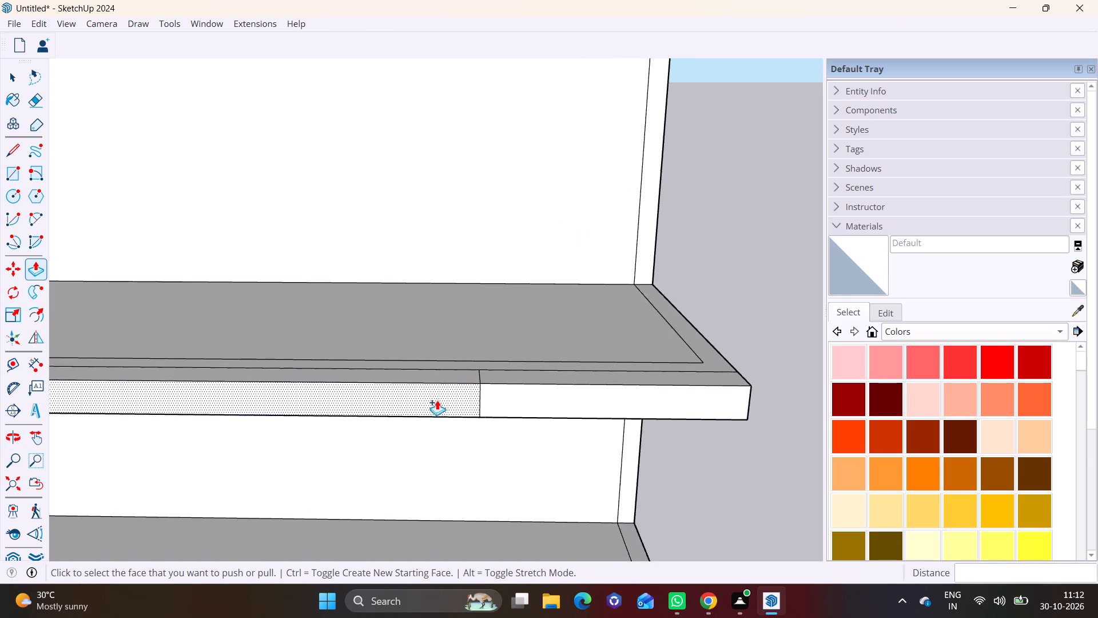
{"action": "key", "text": "space"}
{"action": "left_click", "coordinate": [484, 391]}
{"action": "right_click", "coordinate": [484, 391]}
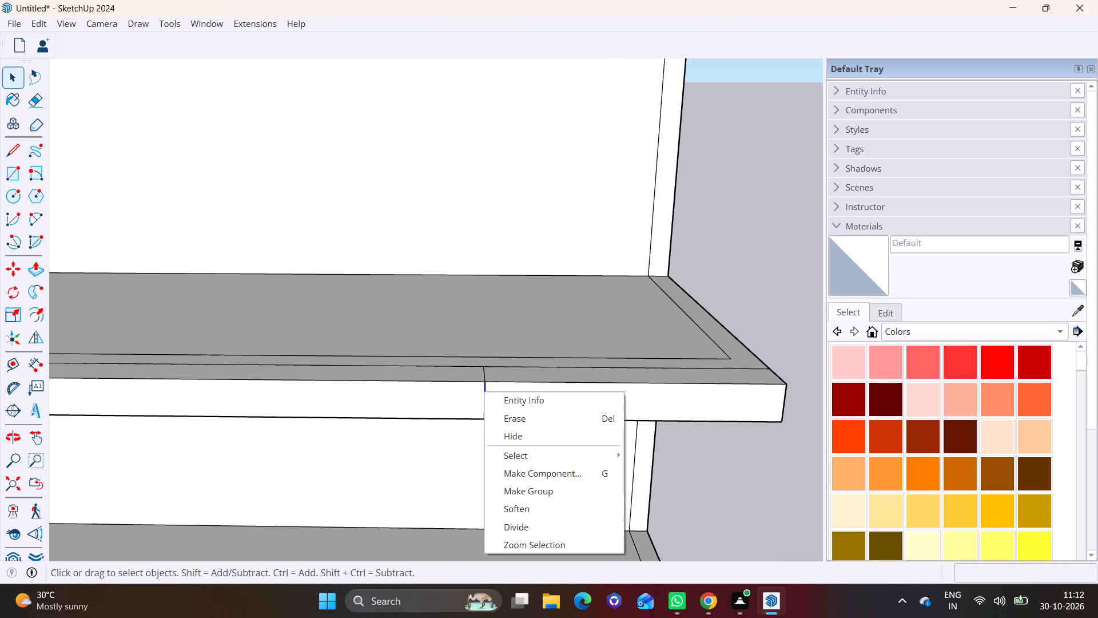
{"action": "left_click", "coordinate": [515, 418]}
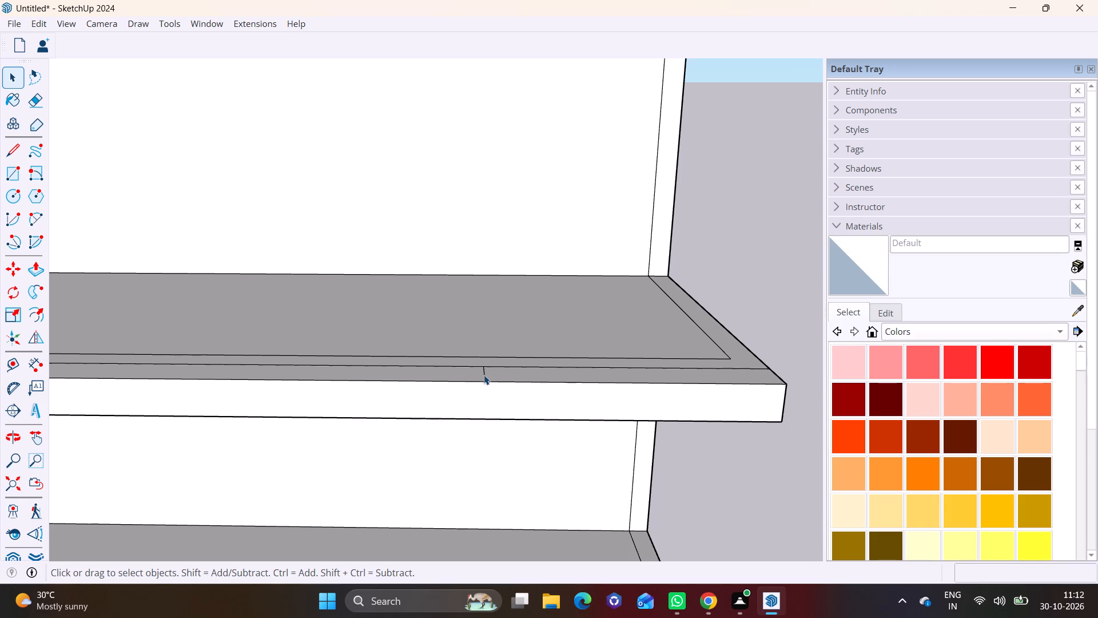
{"action": "left_click", "coordinate": [484, 375]}
{"action": "right_click", "coordinate": [484, 375]}
{"action": "left_click", "coordinate": [494, 402]}
{"action": "middle_click_drag", "start_coordinate": [536, 435], "coordinate": [547, 203]}
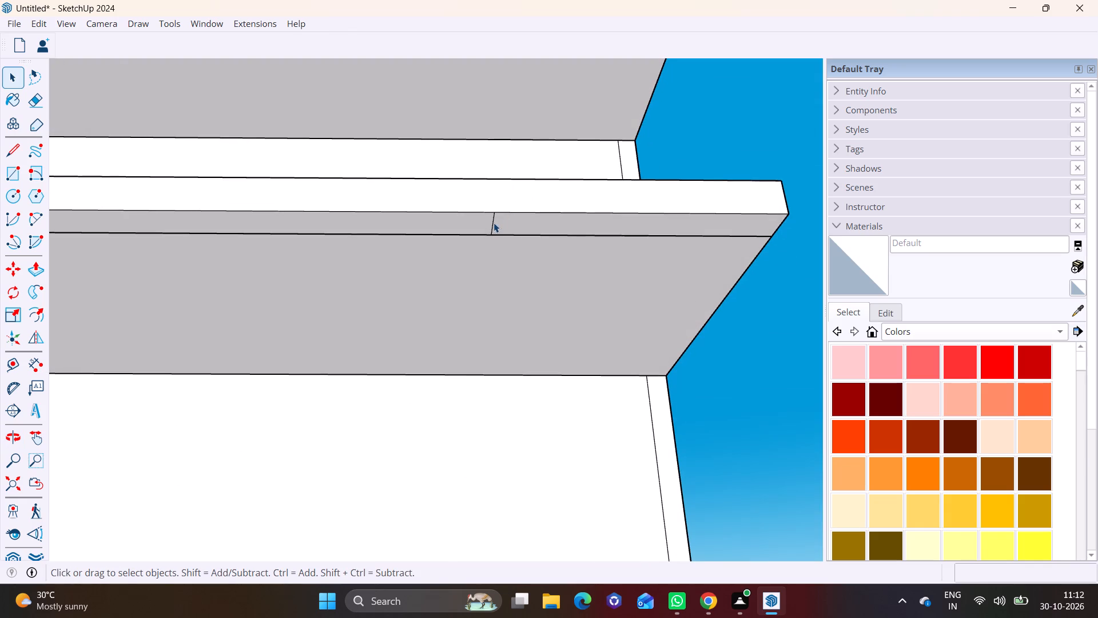
{"action": "left_click", "coordinate": [494, 223]}
{"action": "right_click", "coordinate": [494, 223]}
{"action": "left_click", "coordinate": [543, 253]}
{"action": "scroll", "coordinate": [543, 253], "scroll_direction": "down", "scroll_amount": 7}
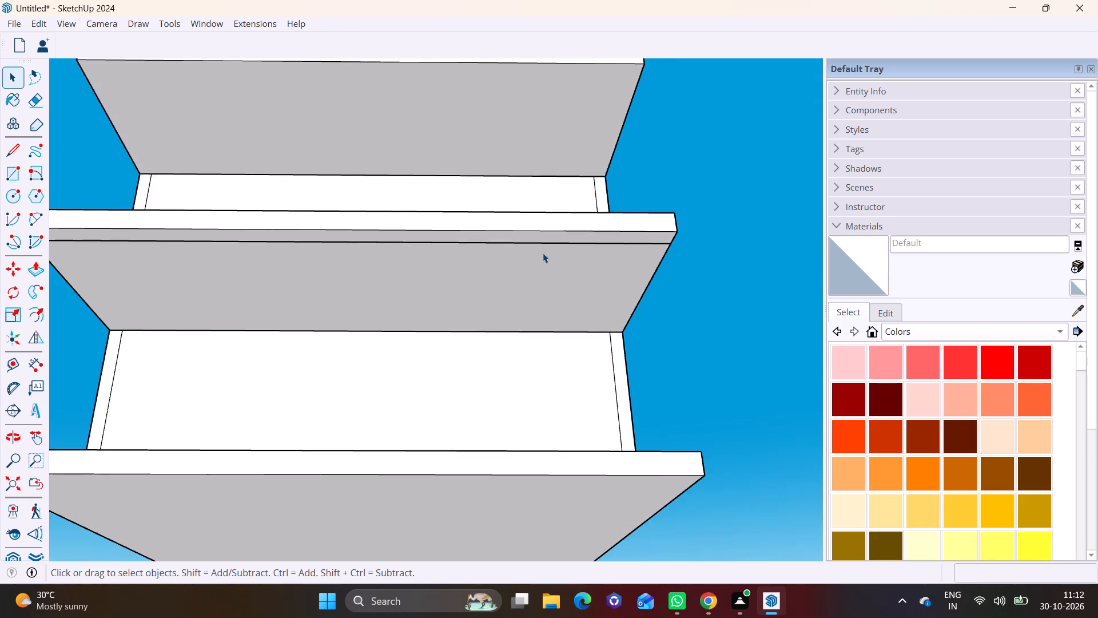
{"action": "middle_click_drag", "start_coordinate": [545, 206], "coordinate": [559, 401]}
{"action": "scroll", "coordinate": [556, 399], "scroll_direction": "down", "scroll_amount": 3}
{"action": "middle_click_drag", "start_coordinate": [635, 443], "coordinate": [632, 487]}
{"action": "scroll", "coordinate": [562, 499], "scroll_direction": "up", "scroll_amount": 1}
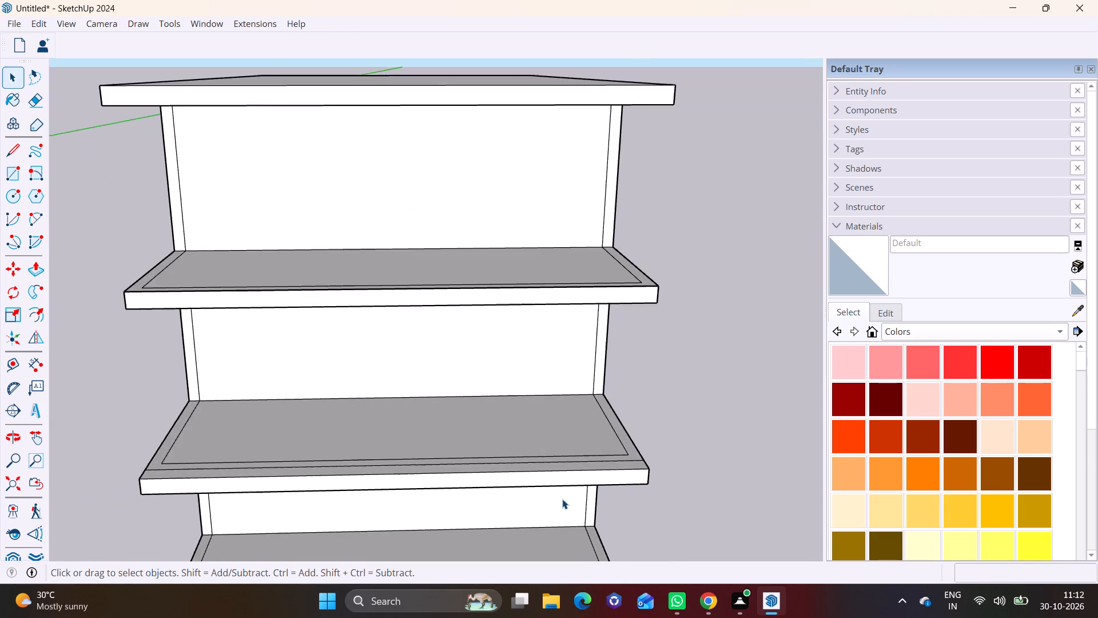
Raise the top face of the second storey slab's front projection by 8 7/8".
{"action": "scroll", "coordinate": [562, 499], "scroll_direction": "up", "scroll_amount": 2}
{"action": "middle_click_drag", "start_coordinate": [563, 498], "coordinate": [570, 429]}
{"action": "scroll", "coordinate": [569, 429], "scroll_direction": "up", "scroll_amount": 1}
{"action": "middle_click_drag", "start_coordinate": [569, 429], "coordinate": [564, 446]}
{"action": "scroll", "coordinate": [575, 439], "scroll_direction": "up", "scroll_amount": 3}
{"action": "middle_click_drag", "start_coordinate": [582, 402], "coordinate": [562, 458]}
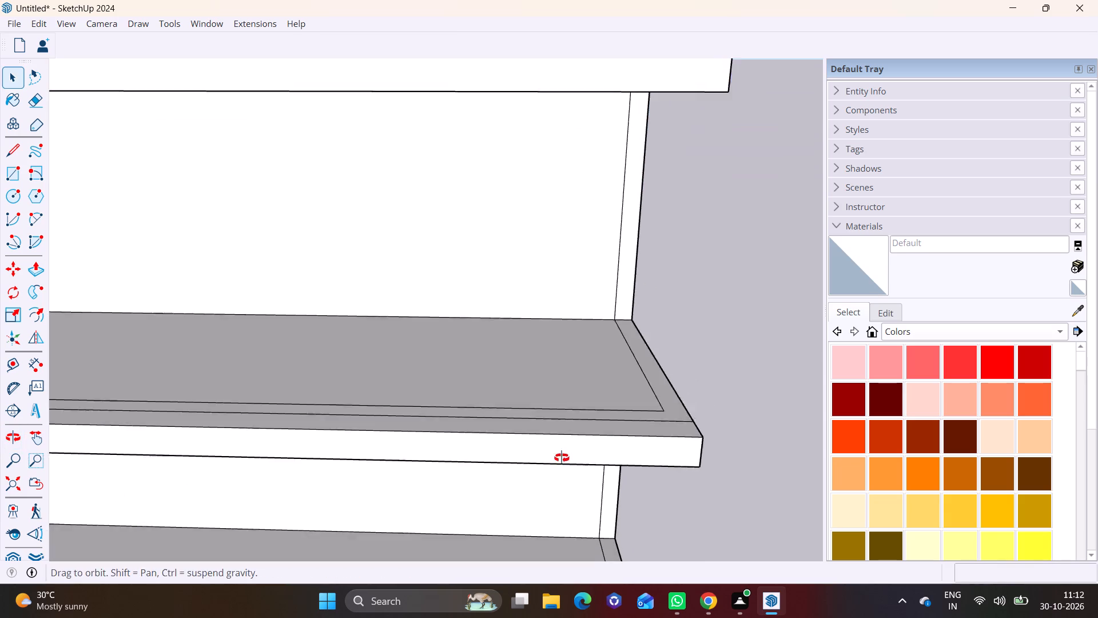
{"action": "middle_click_drag", "start_coordinate": [562, 458], "coordinate": [563, 476]}
{"action": "left_click", "coordinate": [563, 439]}
{"action": "left_click", "coordinate": [40, 269]}
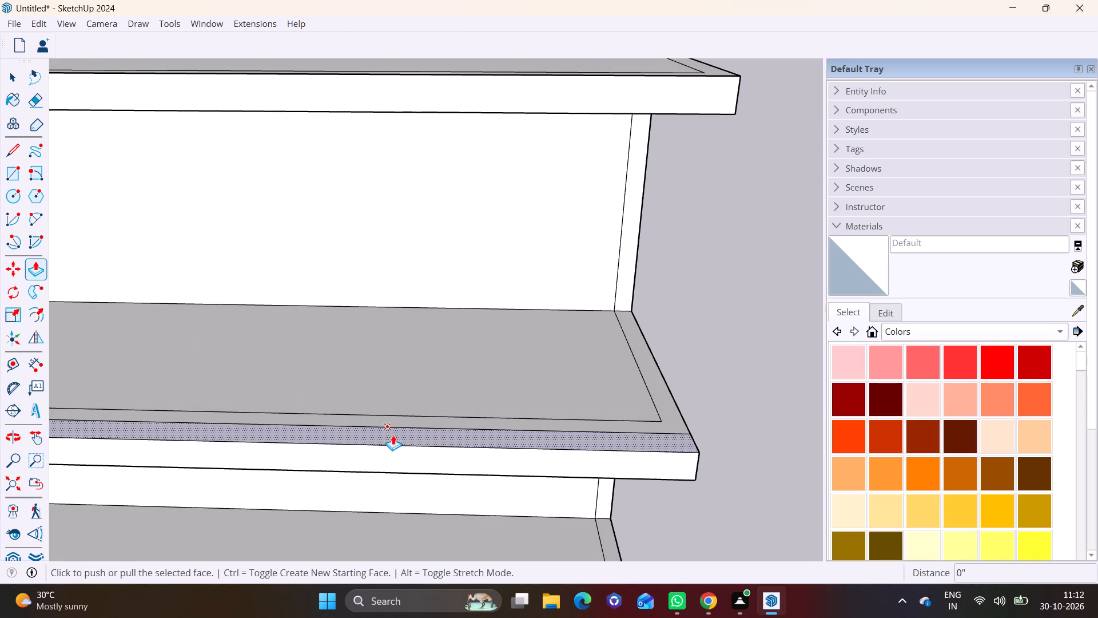
{"action": "left_click", "coordinate": [411, 442]}
{"action": "left_click", "coordinate": [409, 425]}
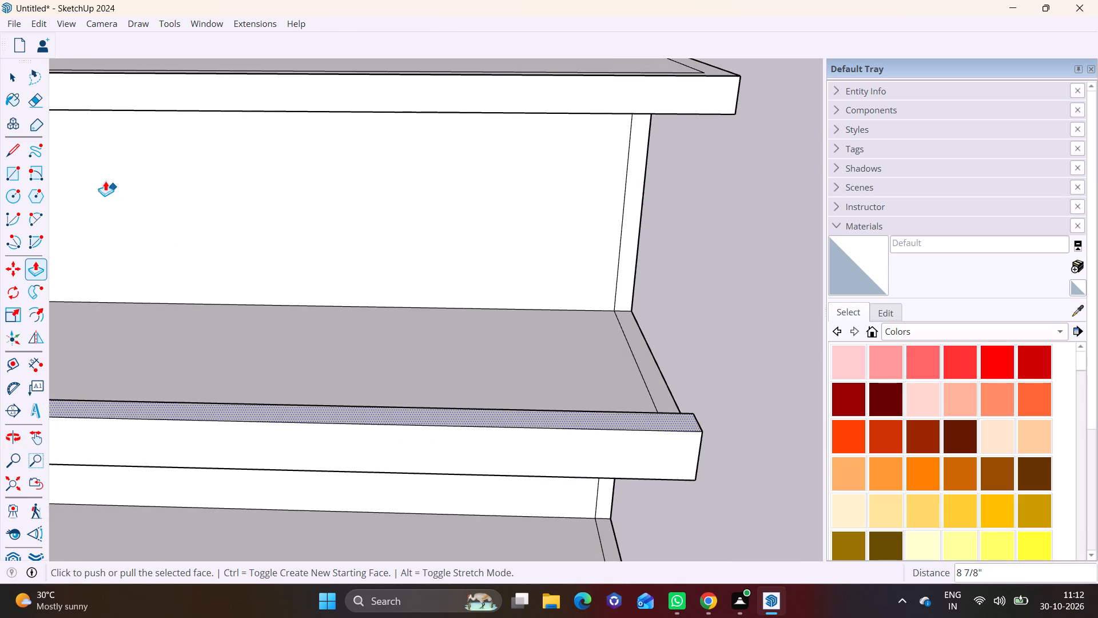
Divide off the right end of the raised projection with a 1' 1 1/16" line and extrude it up to the slab above's top.
{"action": "left_click", "coordinate": [8, 147]}
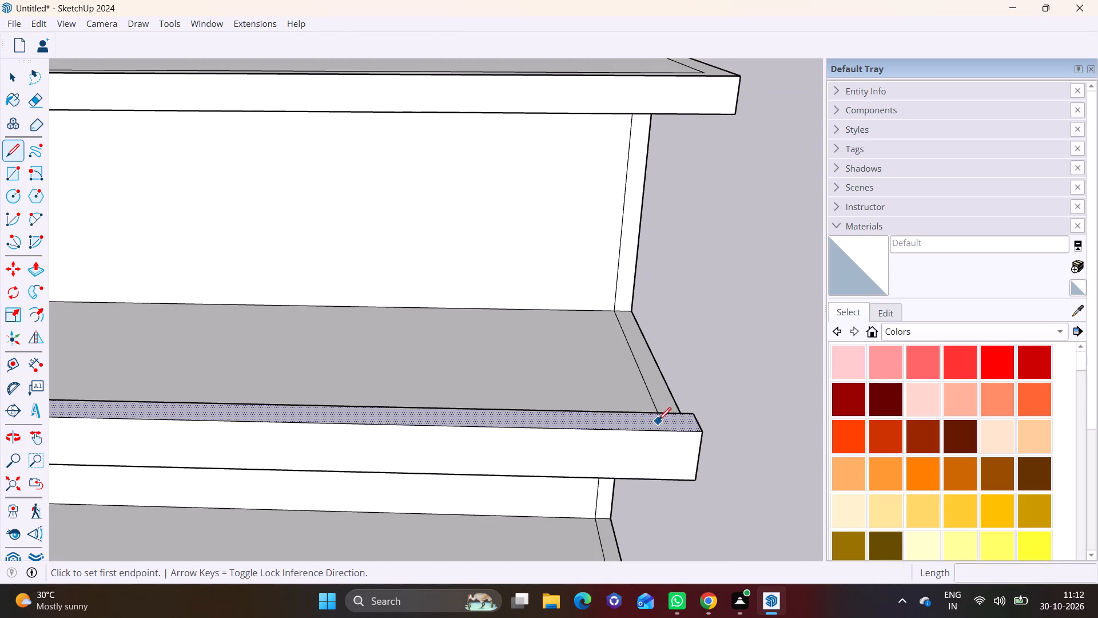
{"action": "left_click", "coordinate": [661, 414]}
{"action": "left_click", "coordinate": [663, 432]}
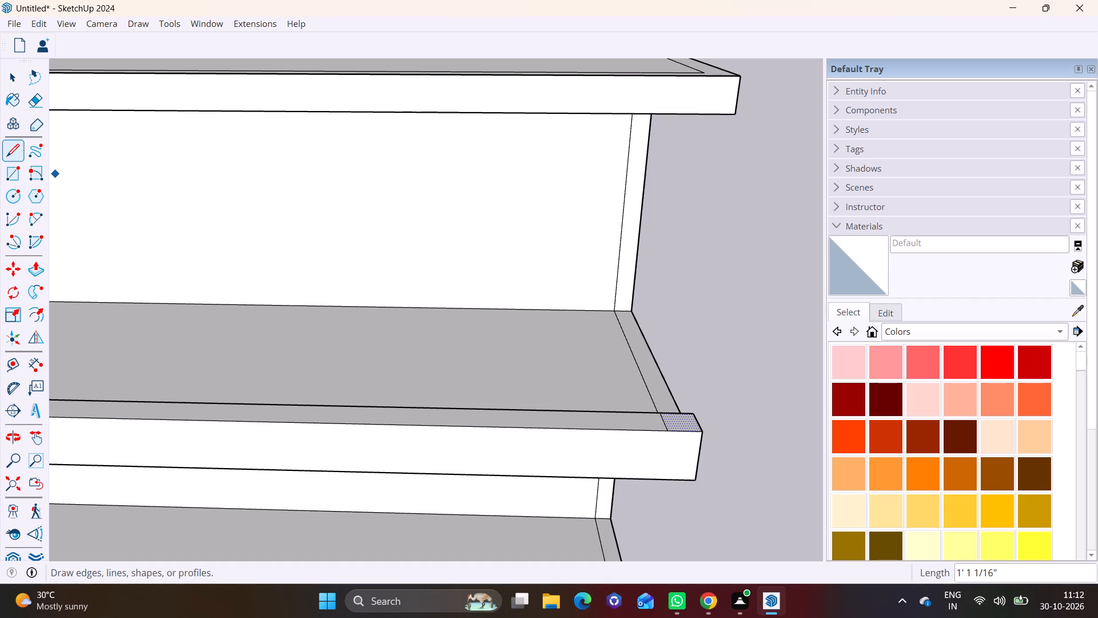
{"action": "left_click", "coordinate": [33, 262]}
{"action": "left_click", "coordinate": [678, 418]}
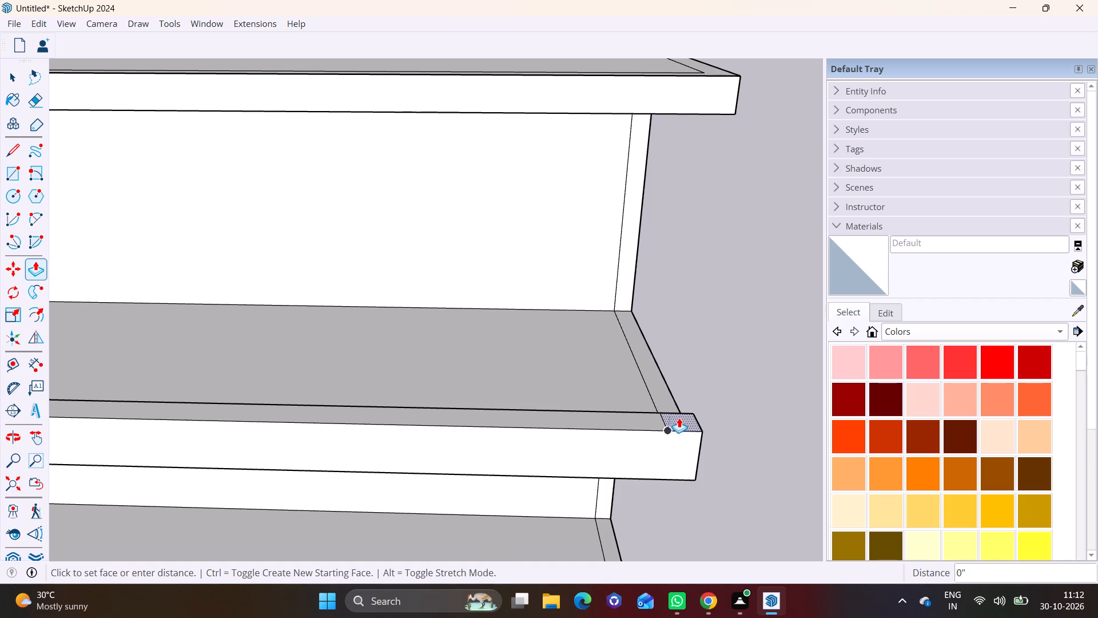
{"action": "left_click", "coordinate": [702, 75]}
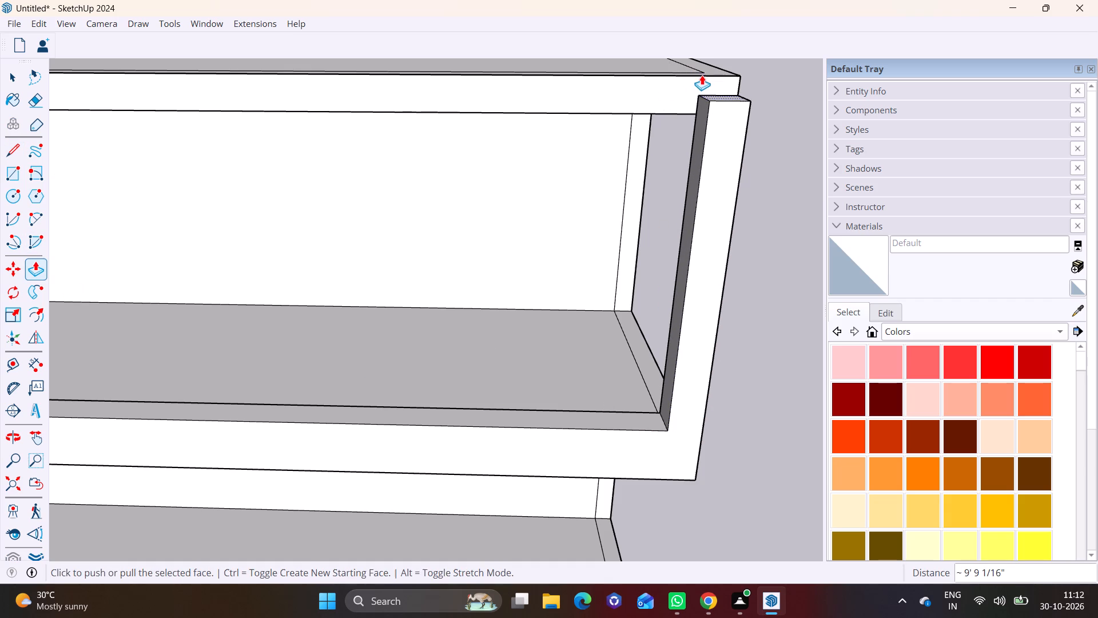
{"action": "left_click", "coordinate": [726, 97]}
{"action": "left_click", "coordinate": [674, 78]}
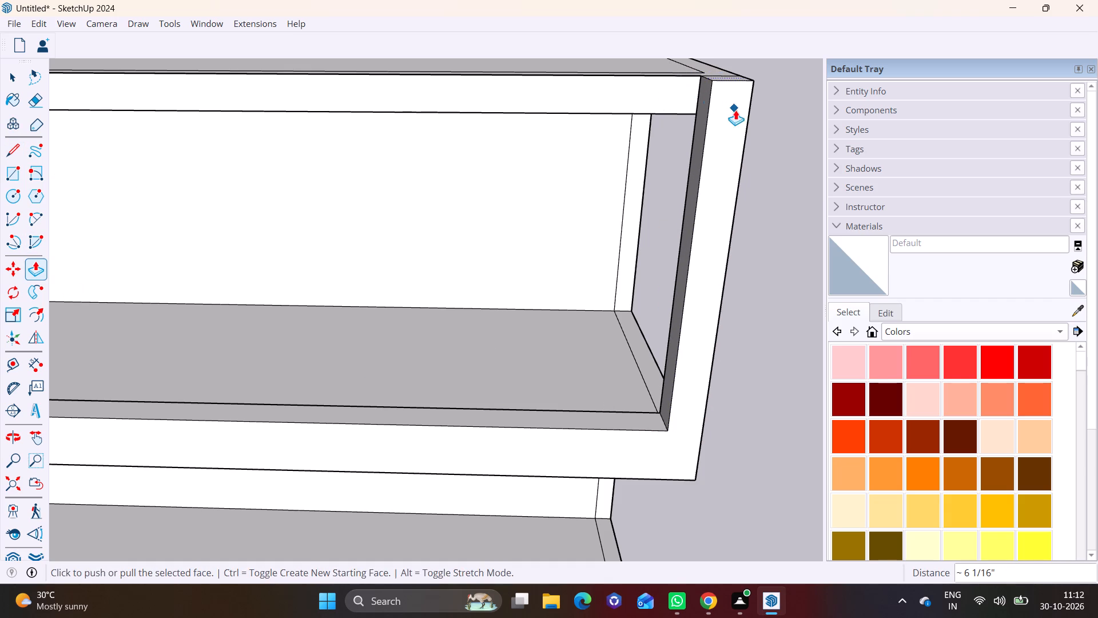
Draw a 1' 1 1/16" line across the column's inner side face, level with the underside of the upper slab.
{"action": "middle_click_drag", "start_coordinate": [730, 109], "coordinate": [797, 101]}
{"action": "scroll", "coordinate": [646, 128], "scroll_direction": "down", "scroll_amount": 5}
{"action": "middle_click_drag", "start_coordinate": [643, 128], "coordinate": [544, 211], "text": "shift"}
{"action": "middle_click_drag", "start_coordinate": [566, 187], "coordinate": [603, 187]}
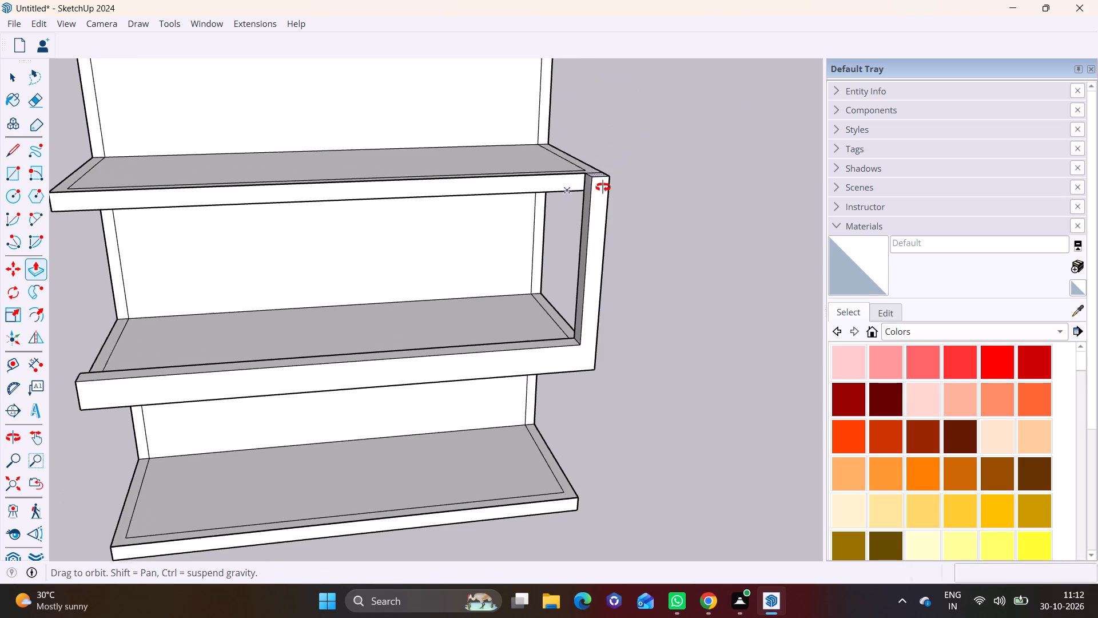
{"action": "middle_click_drag", "start_coordinate": [603, 187], "coordinate": [721, 169]}
{"action": "scroll", "coordinate": [686, 150], "scroll_direction": "up", "scroll_amount": 5}
{"action": "left_click", "coordinate": [10, 145]}
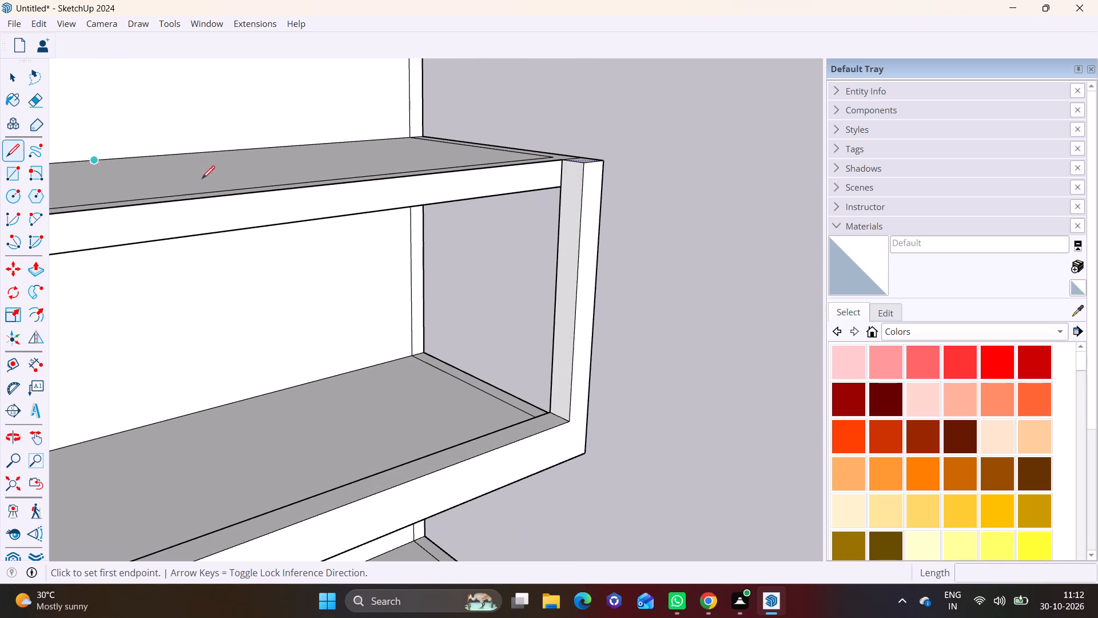
{"action": "middle_click_drag", "start_coordinate": [343, 195], "coordinate": [393, 190]}
{"action": "scroll", "coordinate": [414, 189], "scroll_direction": "up", "scroll_amount": 3}
{"action": "left_click", "coordinate": [620, 181]}
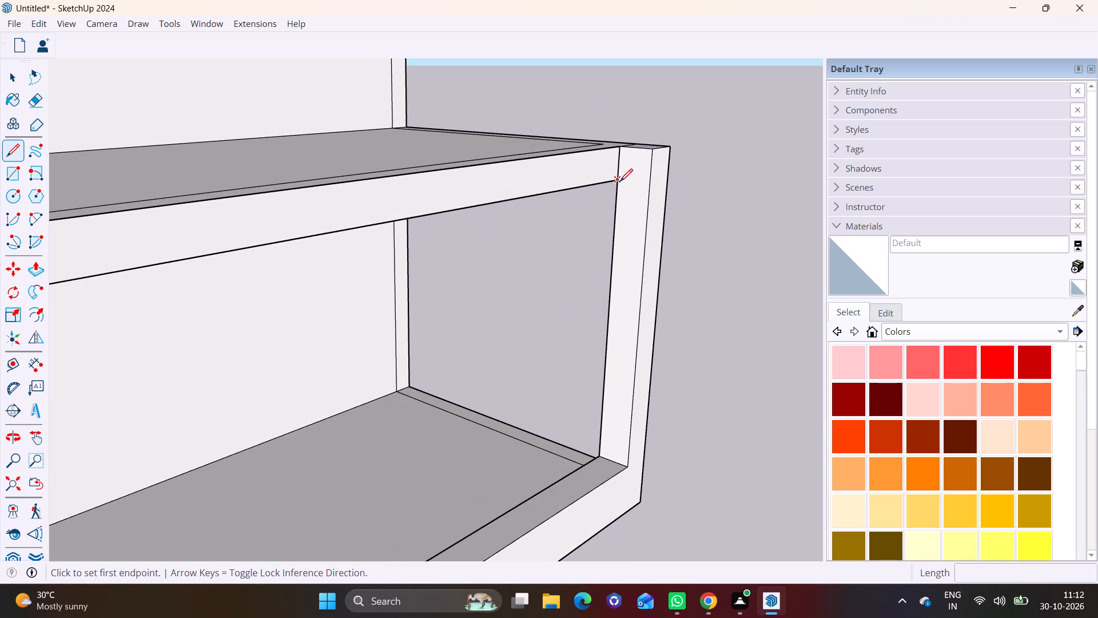
{"action": "left_click", "coordinate": [652, 185]}
{"action": "key", "text": "ctrl+z"}
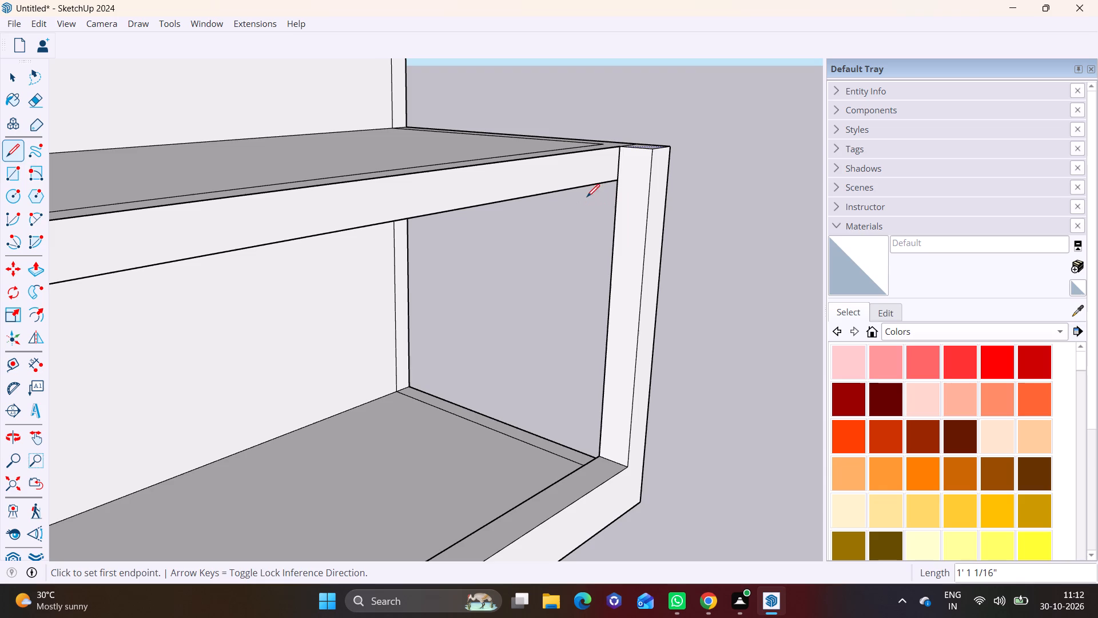
{"action": "left_click", "coordinate": [617, 183]}
{"action": "left_click", "coordinate": [649, 187]}
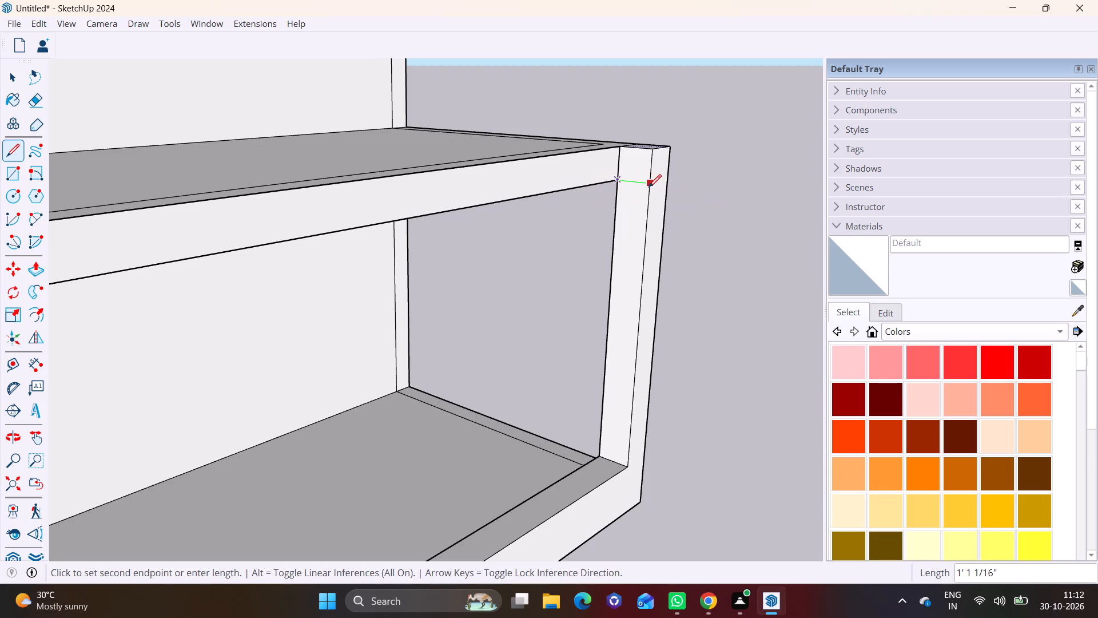
Extrude the marked rectangle on the column's inner face along the upper slab's front edge to about its middle.
{"action": "left_click", "coordinate": [9, 79]}
{"action": "left_click", "coordinate": [617, 171]}
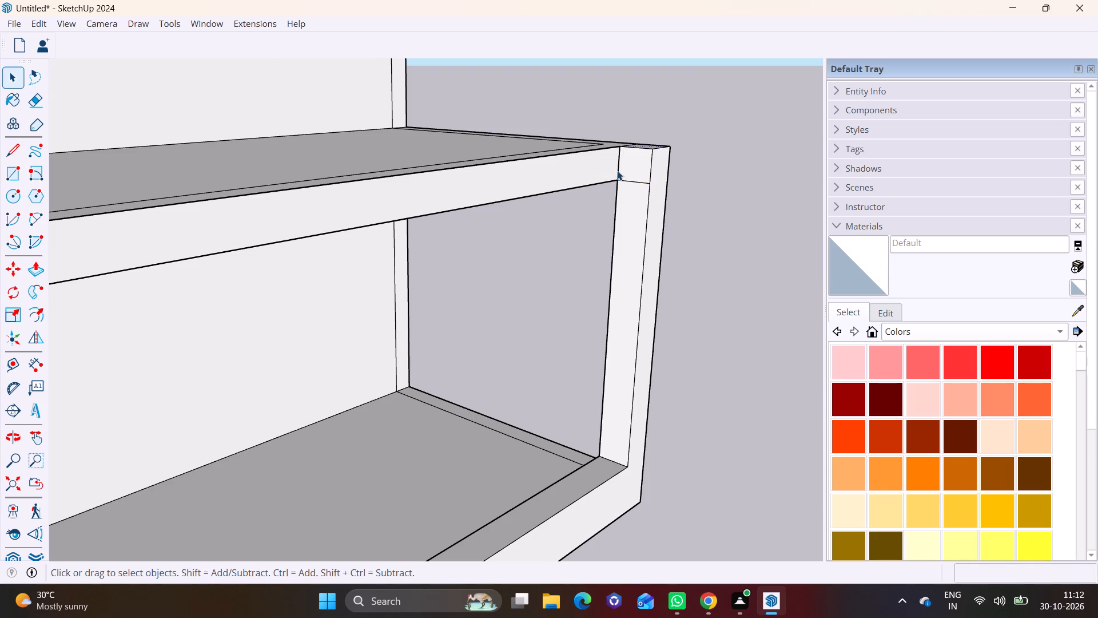
{"action": "left_click", "coordinate": [631, 169]}
{"action": "left_click", "coordinate": [37, 268]}
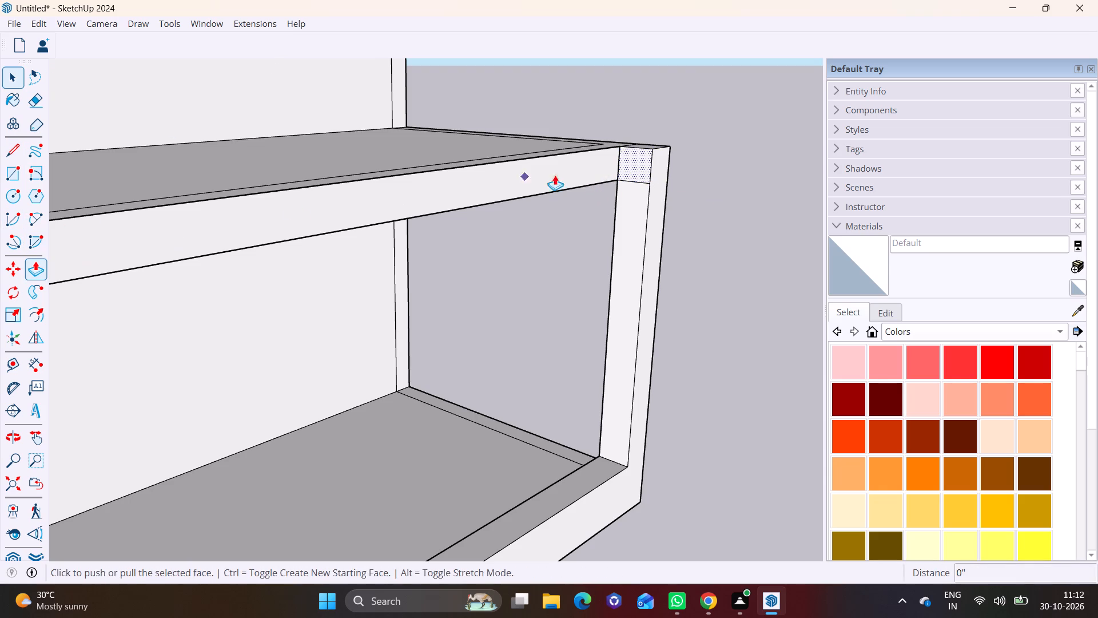
{"action": "left_click", "coordinate": [636, 173]}
{"action": "scroll", "coordinate": [462, 202], "scroll_direction": "down", "scroll_amount": 8}
{"action": "middle_click_drag", "start_coordinate": [290, 268], "coordinate": [487, 184], "text": "shift"}
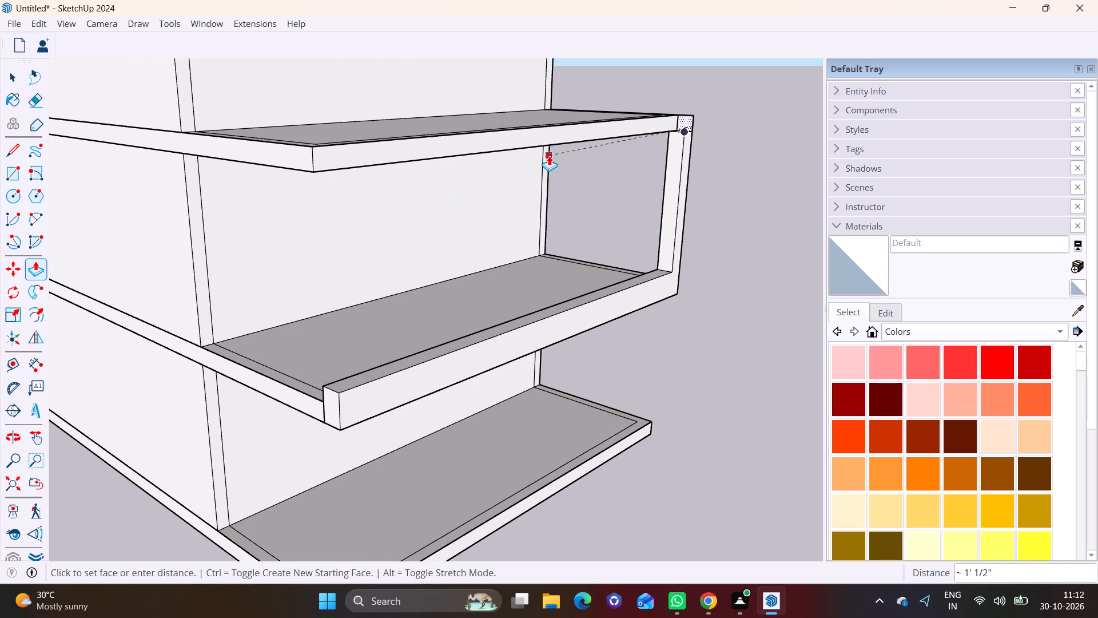
{"action": "left_click", "coordinate": [531, 152]}
{"action": "key", "text": "space"}
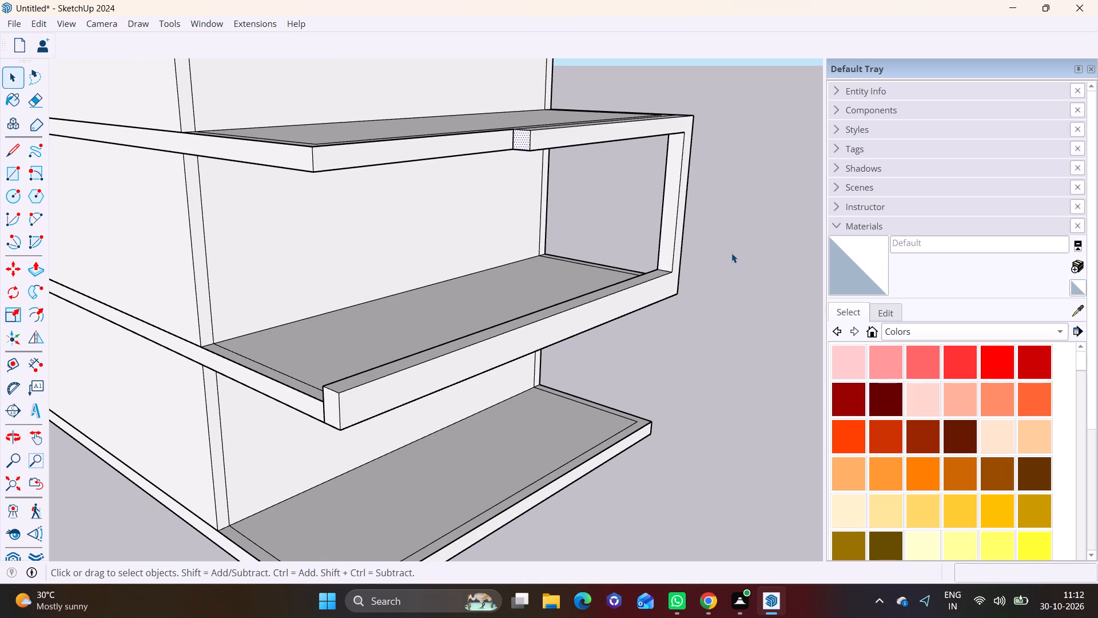
{"action": "left_click", "coordinate": [731, 253]}
Examine the front frame and the upper slab's partial projection from below, above and the side.
{"action": "middle_click_drag", "start_coordinate": [564, 316], "coordinate": [316, 183]}
{"action": "scroll", "coordinate": [277, 209], "scroll_direction": "down", "scroll_amount": 2}
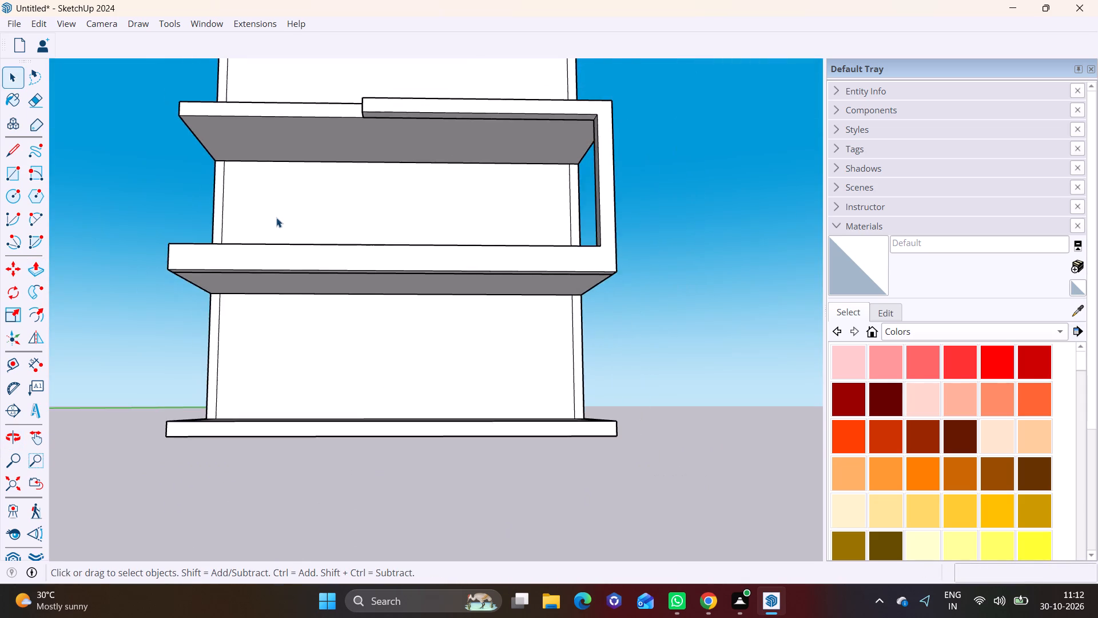
{"action": "middle_click_drag", "start_coordinate": [276, 217], "coordinate": [316, 381]}
{"action": "scroll", "coordinate": [316, 381], "scroll_direction": "down", "scroll_amount": 4}
{"action": "middle_click_drag", "start_coordinate": [315, 339], "coordinate": [339, 421]}
{"action": "scroll", "coordinate": [337, 419], "scroll_direction": "down", "scroll_amount": 1}
{"action": "middle_click_drag", "start_coordinate": [340, 385], "coordinate": [360, 308], "text": "shift"}
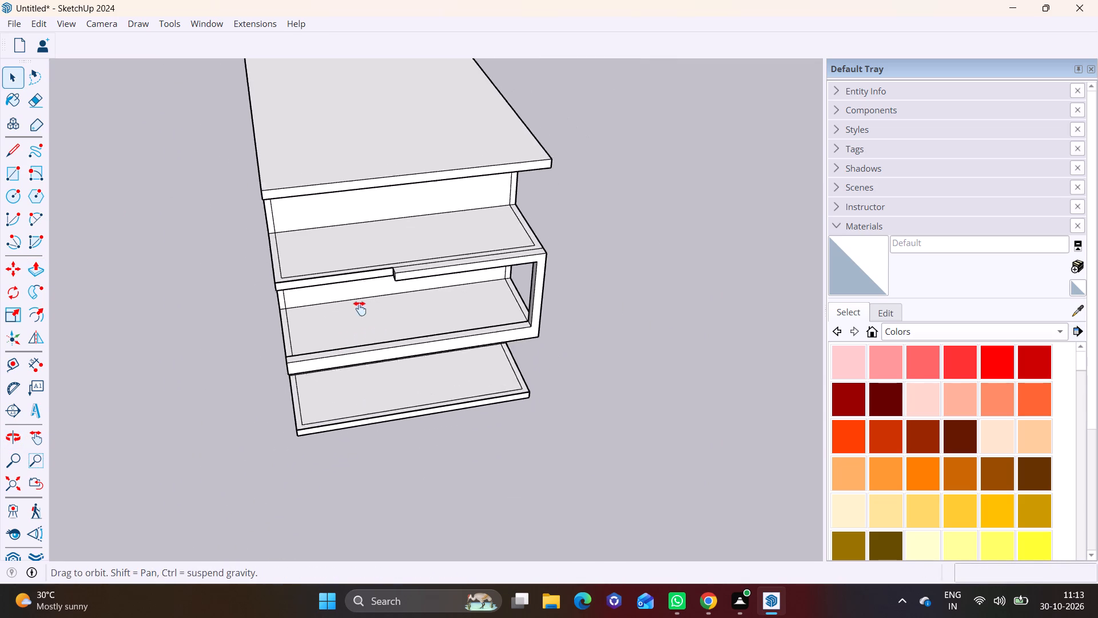
{"action": "middle_click_drag", "start_coordinate": [360, 308], "coordinate": [363, 301], "text": "shift"}
{"action": "middle_click_drag", "start_coordinate": [337, 311], "coordinate": [443, 323]}
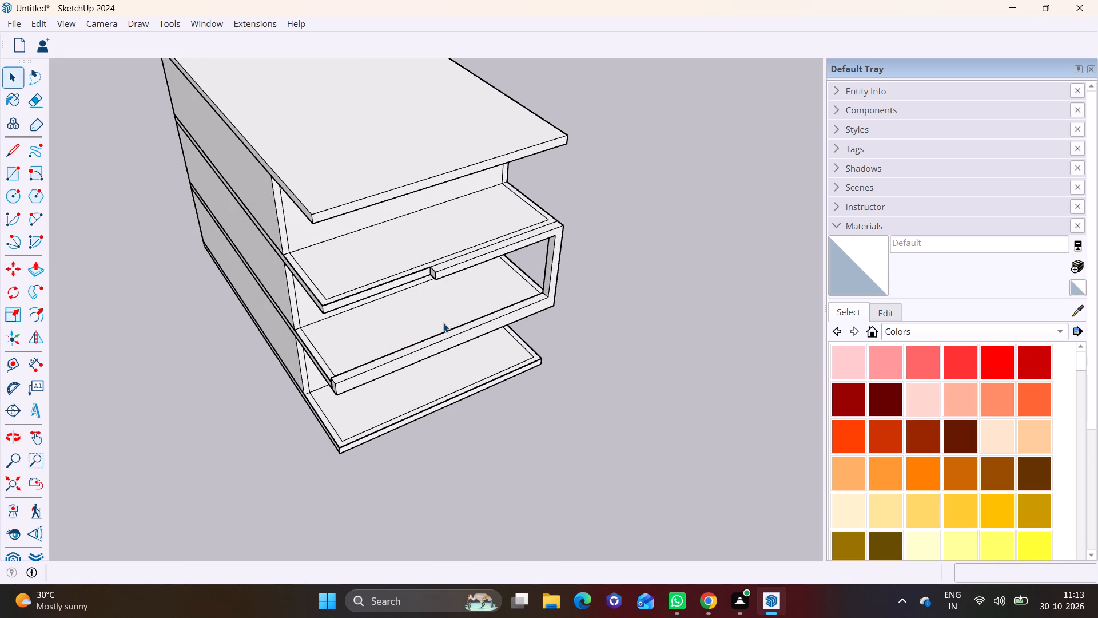
{"action": "middle_click_drag", "start_coordinate": [409, 369], "coordinate": [397, 314]}
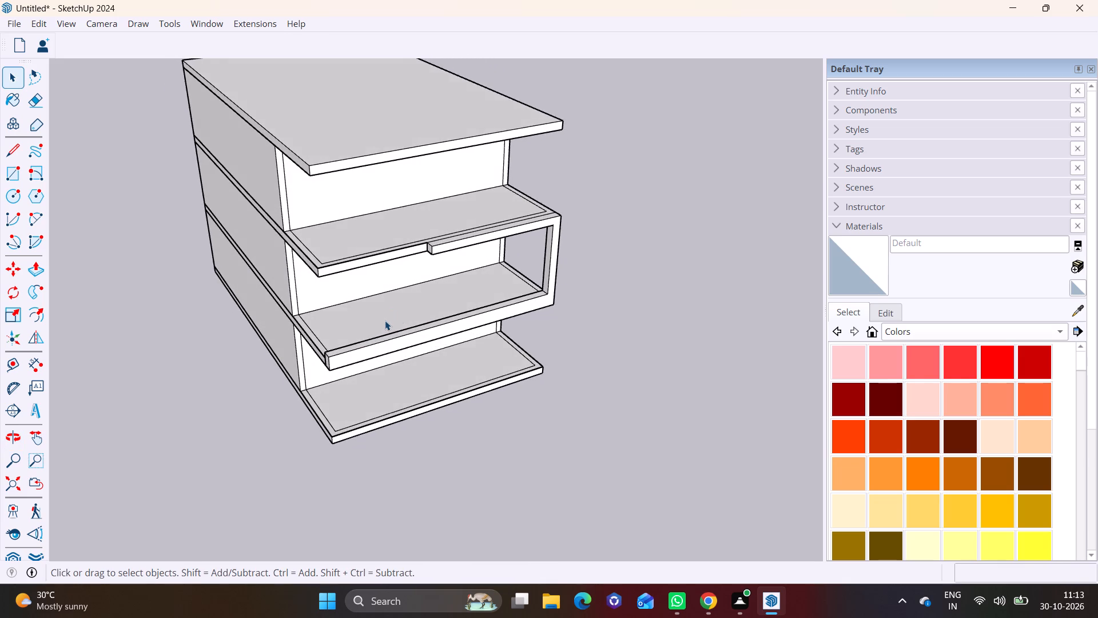
Draw a 1' vertical line on the second storey slab's side face at the wall's front corner.
{"action": "scroll", "coordinate": [385, 320], "scroll_direction": "up", "scroll_amount": 3}
{"action": "middle_click_drag", "start_coordinate": [385, 321], "coordinate": [372, 422]}
{"action": "scroll", "coordinate": [369, 403], "scroll_direction": "up", "scroll_amount": 3}
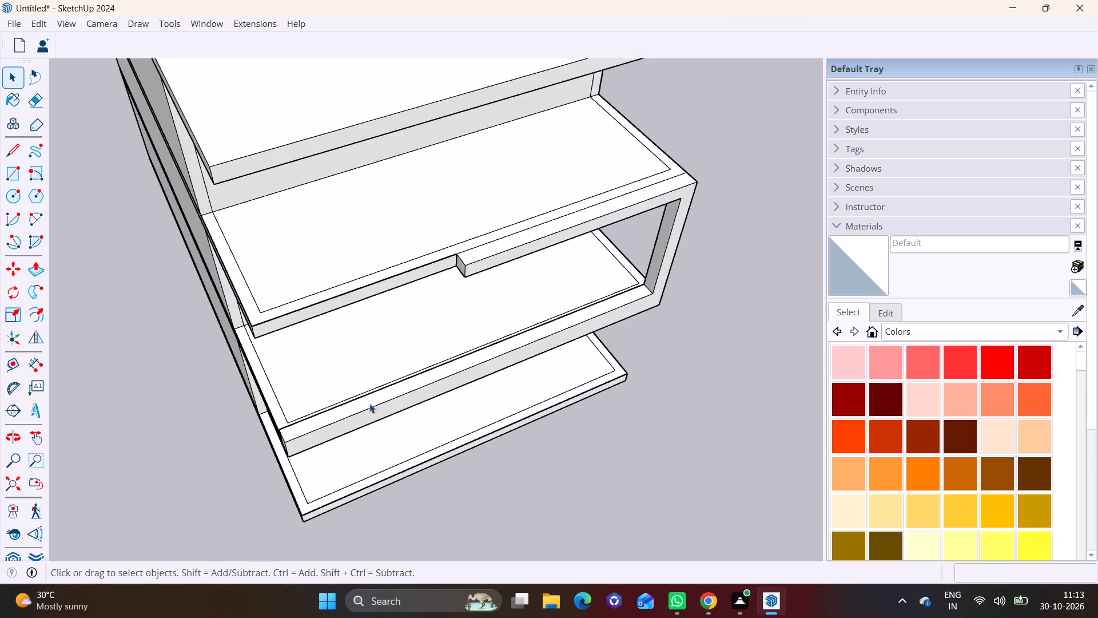
{"action": "scroll", "coordinate": [369, 403], "scroll_direction": "up", "scroll_amount": 2}
{"action": "middle_click_drag", "start_coordinate": [351, 406], "coordinate": [496, 356]}
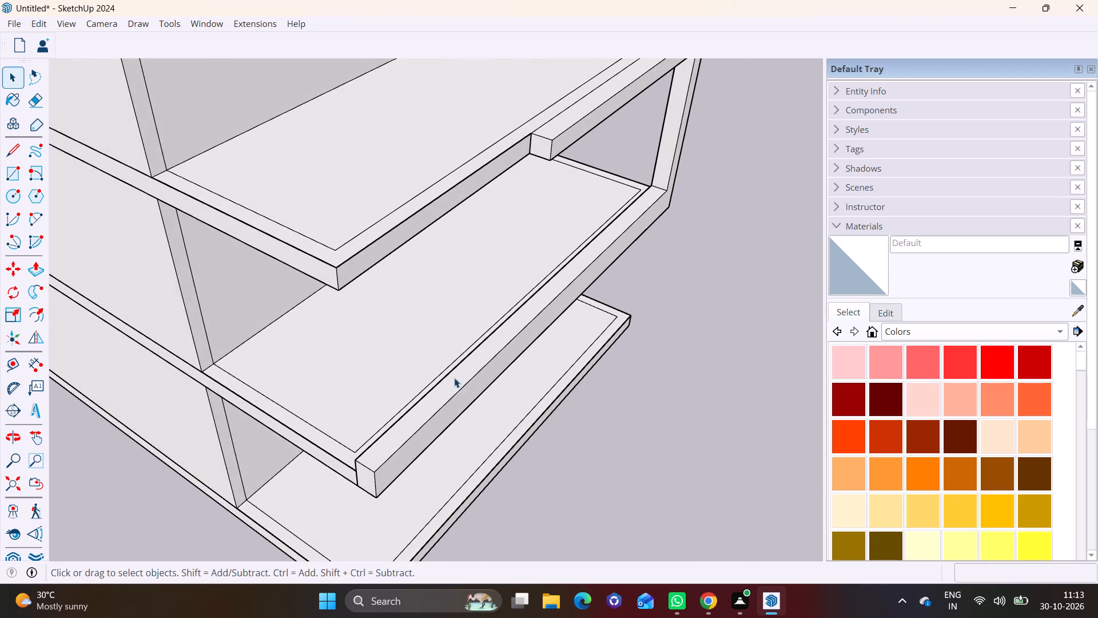
{"action": "scroll", "coordinate": [454, 378], "scroll_direction": "up", "scroll_amount": 2}
{"action": "left_click", "coordinate": [6, 148]}
{"action": "middle_click_drag", "start_coordinate": [153, 387], "coordinate": [237, 310]}
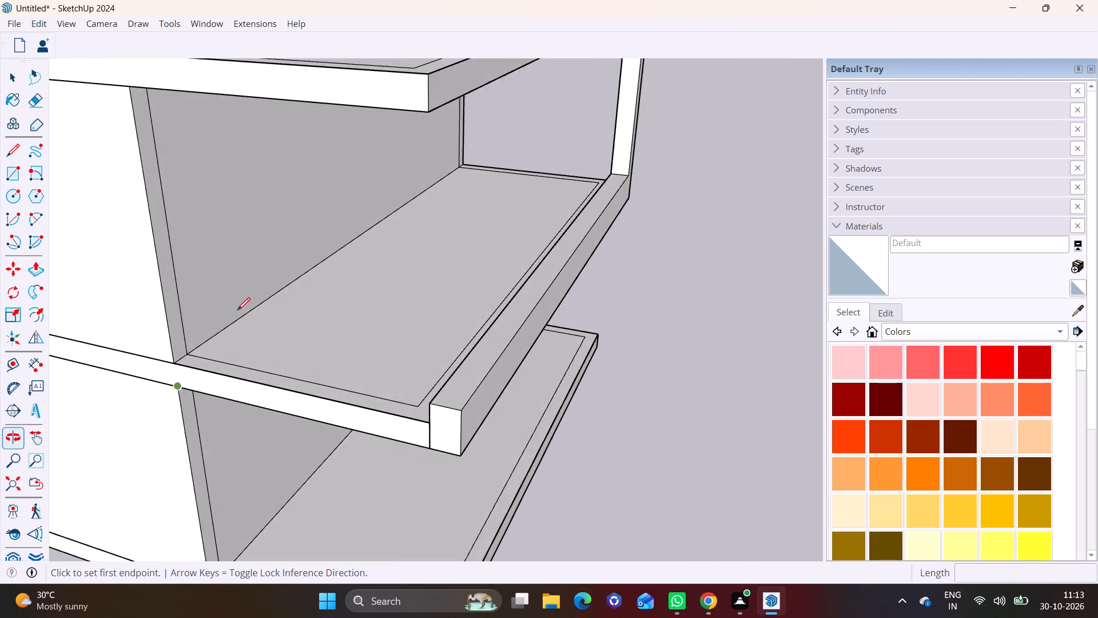
{"action": "scroll", "coordinate": [216, 389], "scroll_direction": "up", "scroll_amount": 3}
{"action": "left_click", "coordinate": [165, 355]}
{"action": "left_click", "coordinate": [169, 383]}
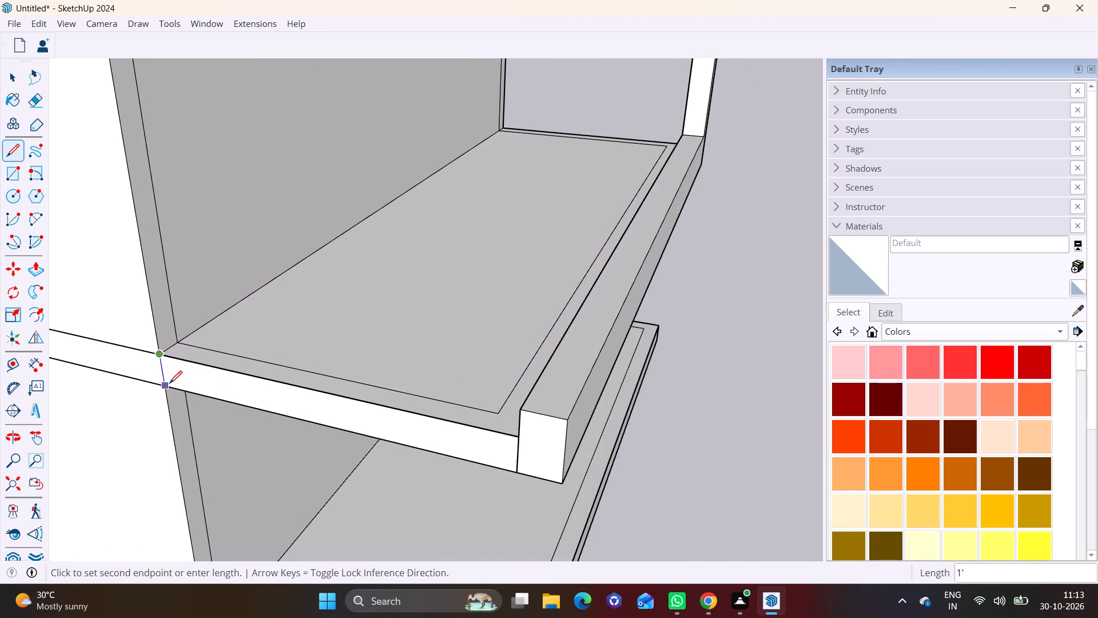
Push the free end face of the second storey slab's front projection back 15' 10 15/16" towards the column.
{"action": "key", "text": "space"}
{"action": "left_click", "coordinate": [554, 439]}
{"action": "left_click", "coordinate": [33, 268]}
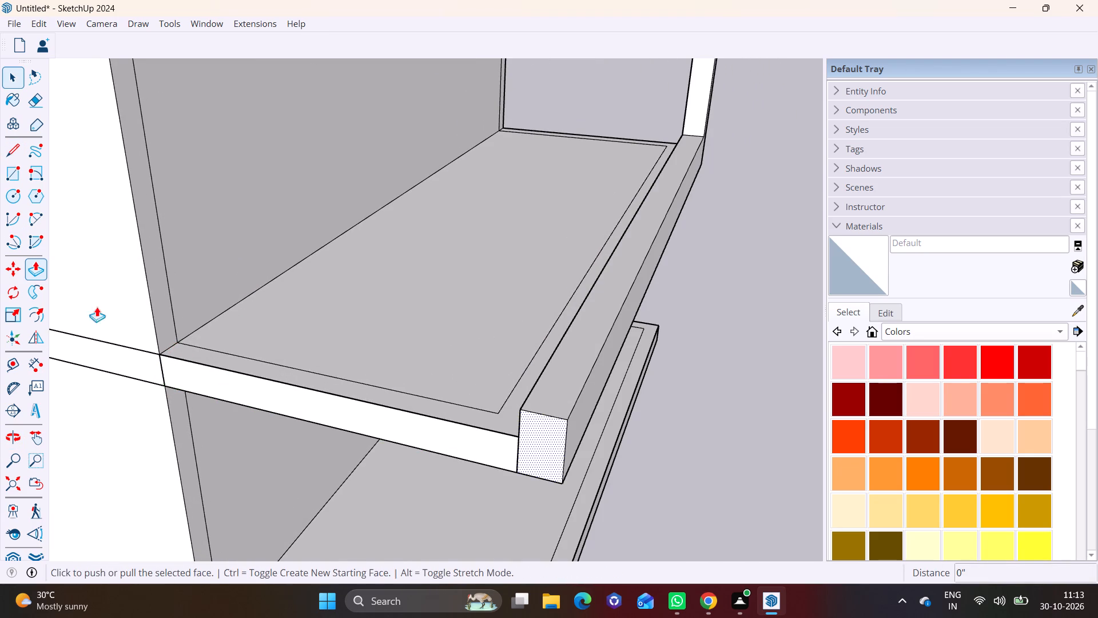
{"action": "left_click_drag", "start_coordinate": [547, 435], "coordinate": [540, 424]}
{"action": "left_click", "coordinate": [543, 441]}
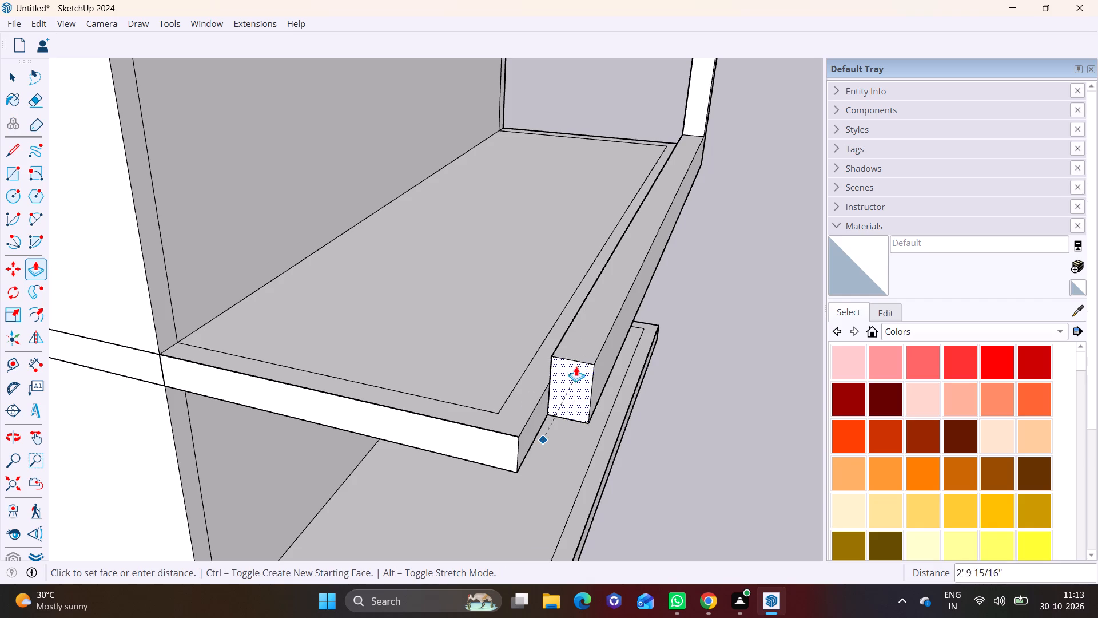
{"action": "left_click", "coordinate": [642, 219]}
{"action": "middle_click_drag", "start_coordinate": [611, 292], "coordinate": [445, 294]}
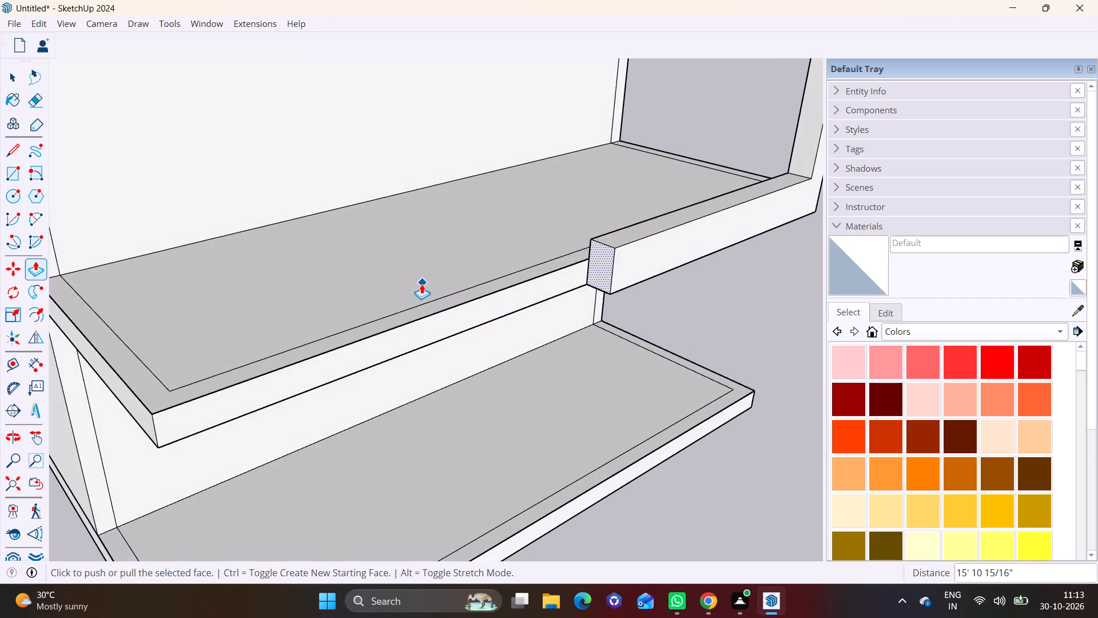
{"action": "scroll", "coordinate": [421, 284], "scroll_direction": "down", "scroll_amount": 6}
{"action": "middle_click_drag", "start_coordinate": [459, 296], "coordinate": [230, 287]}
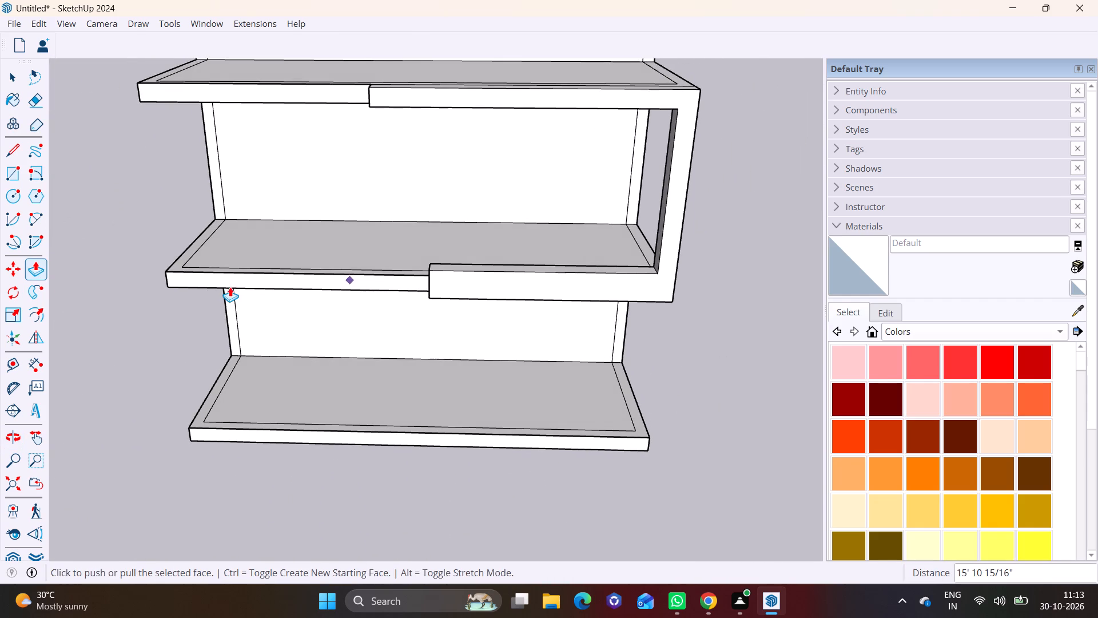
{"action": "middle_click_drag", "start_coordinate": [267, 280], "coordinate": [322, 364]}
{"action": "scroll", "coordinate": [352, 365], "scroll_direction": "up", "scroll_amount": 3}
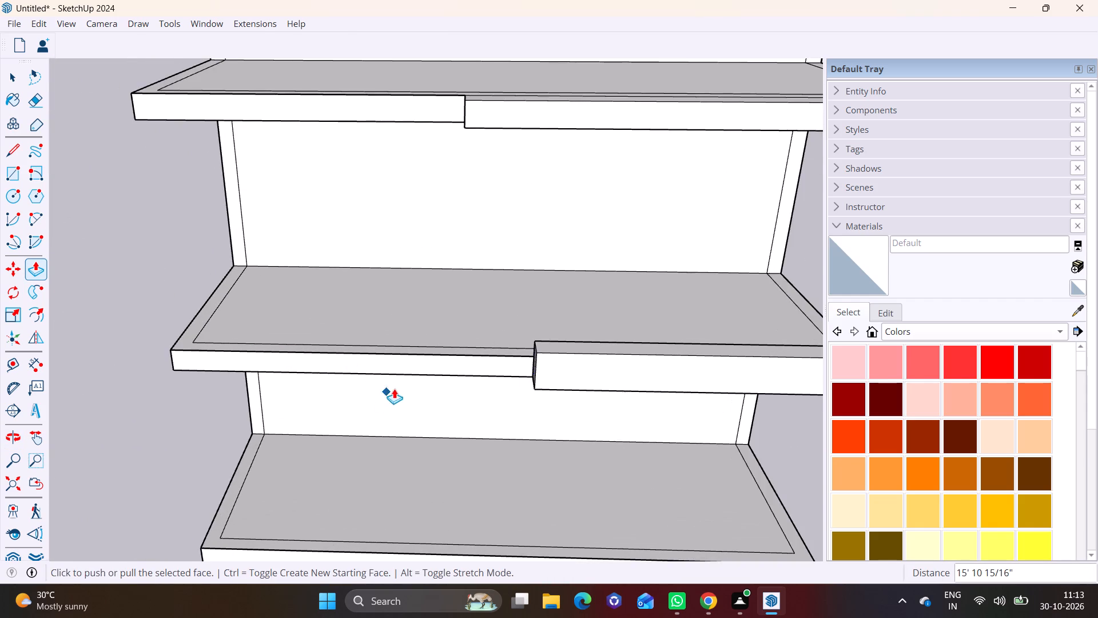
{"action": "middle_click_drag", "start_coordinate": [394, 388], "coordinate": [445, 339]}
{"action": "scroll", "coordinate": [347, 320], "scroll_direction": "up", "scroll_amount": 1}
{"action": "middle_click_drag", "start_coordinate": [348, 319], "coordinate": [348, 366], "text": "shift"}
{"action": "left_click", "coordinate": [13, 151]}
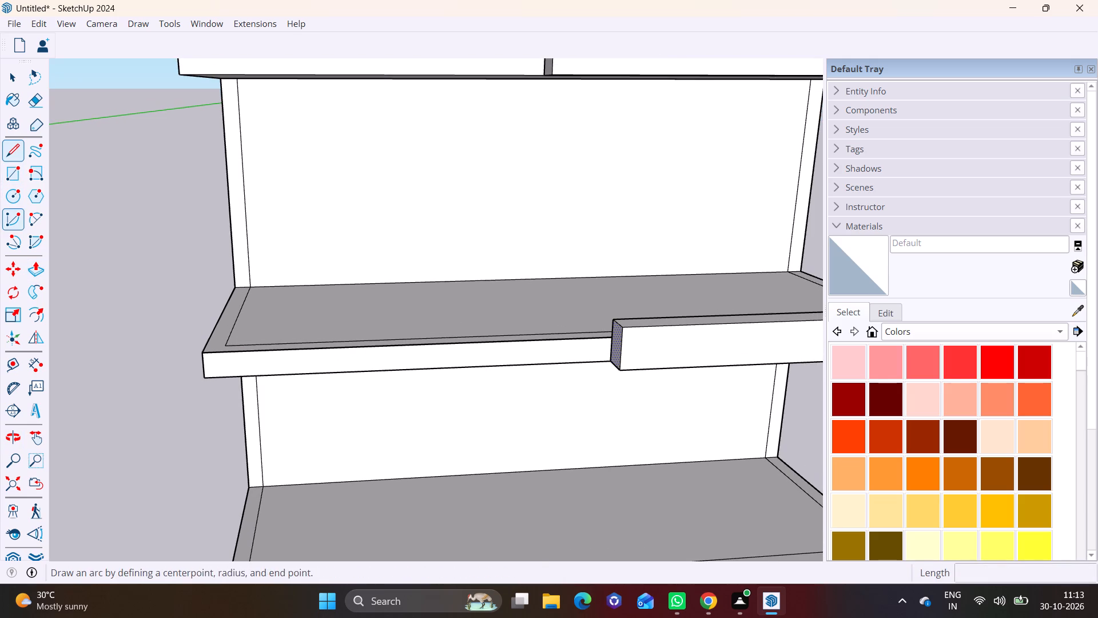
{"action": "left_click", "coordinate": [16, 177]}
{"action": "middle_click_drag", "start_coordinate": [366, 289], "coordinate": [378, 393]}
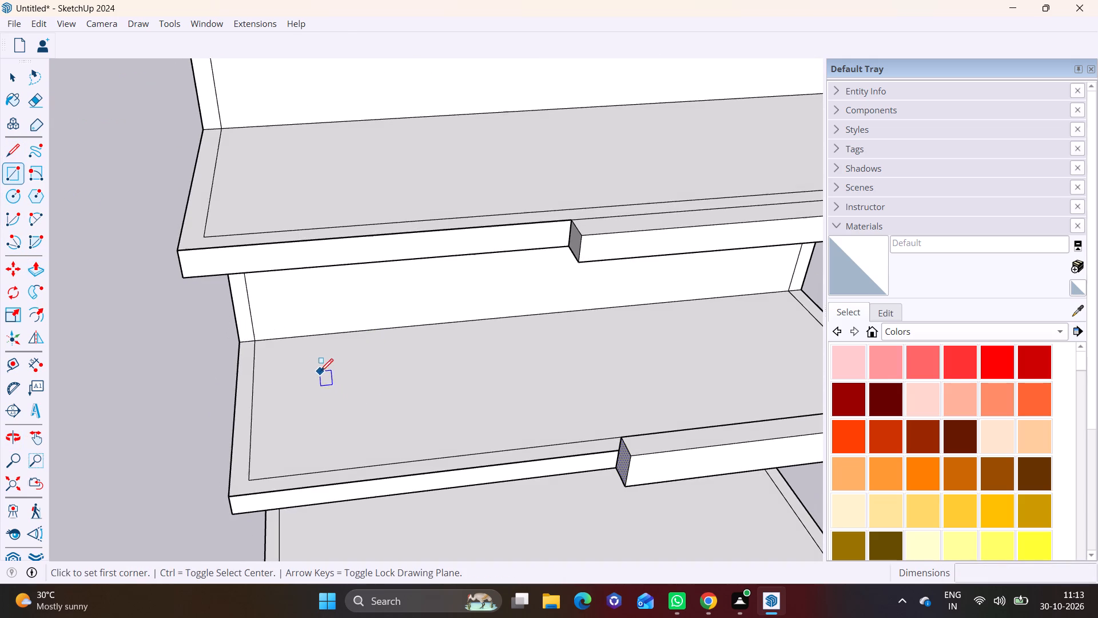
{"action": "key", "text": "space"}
Erase the inner wall outline along the left side of the second storey slab's top face.
{"action": "left_click", "coordinate": [256, 381]}
{"action": "left_click", "coordinate": [252, 381]}
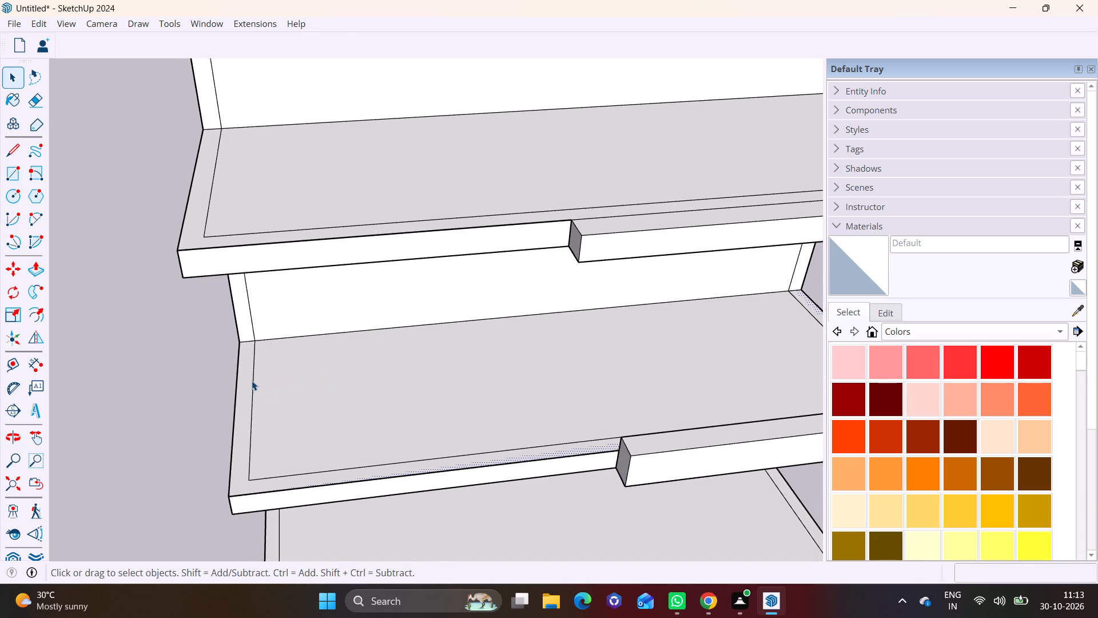
{"action": "left_click", "coordinate": [254, 365]}
{"action": "right_click", "coordinate": [254, 365]}
{"action": "left_click", "coordinate": [294, 398]}
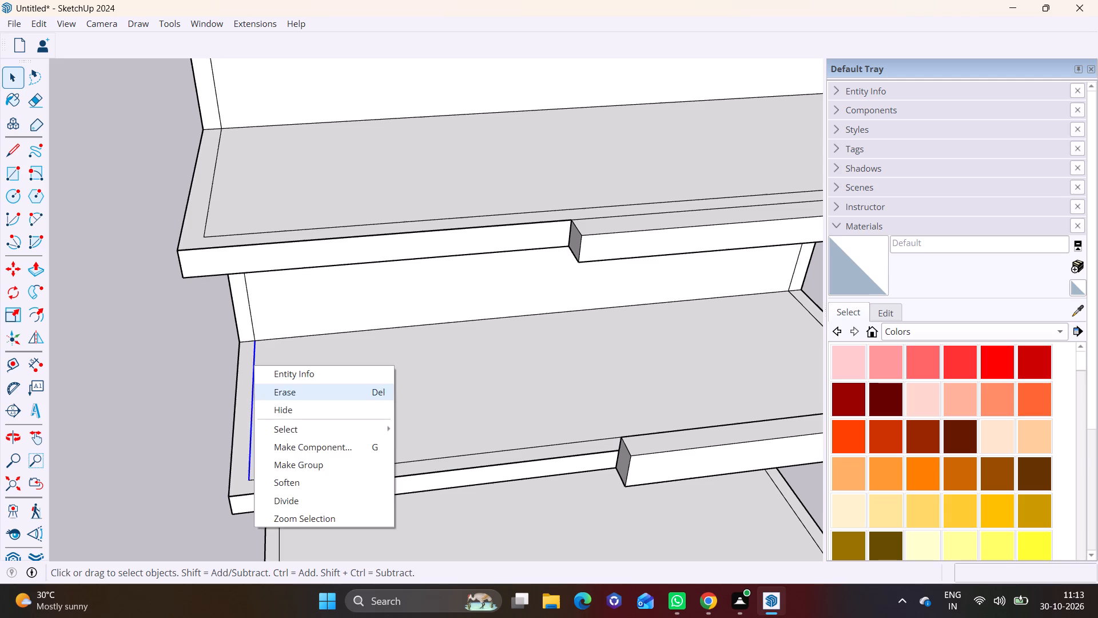
Erase the inner wall outline along the front of the second storey slab's top face.
{"action": "left_click", "coordinate": [303, 473]}
{"action": "right_click", "coordinate": [303, 473]}
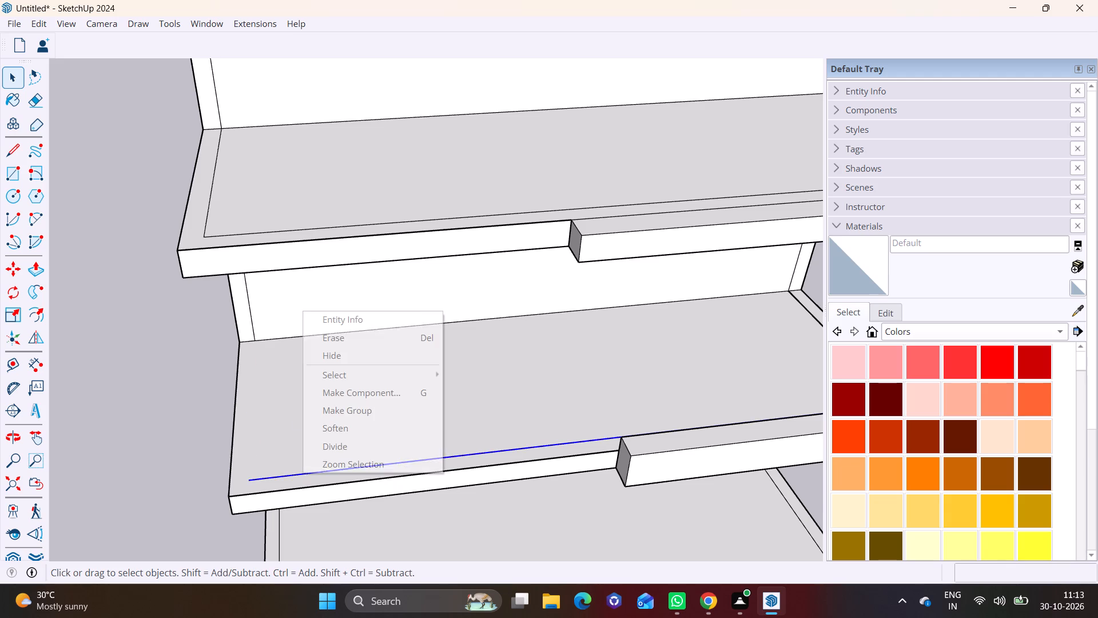
{"action": "left_click", "coordinate": [366, 338]}
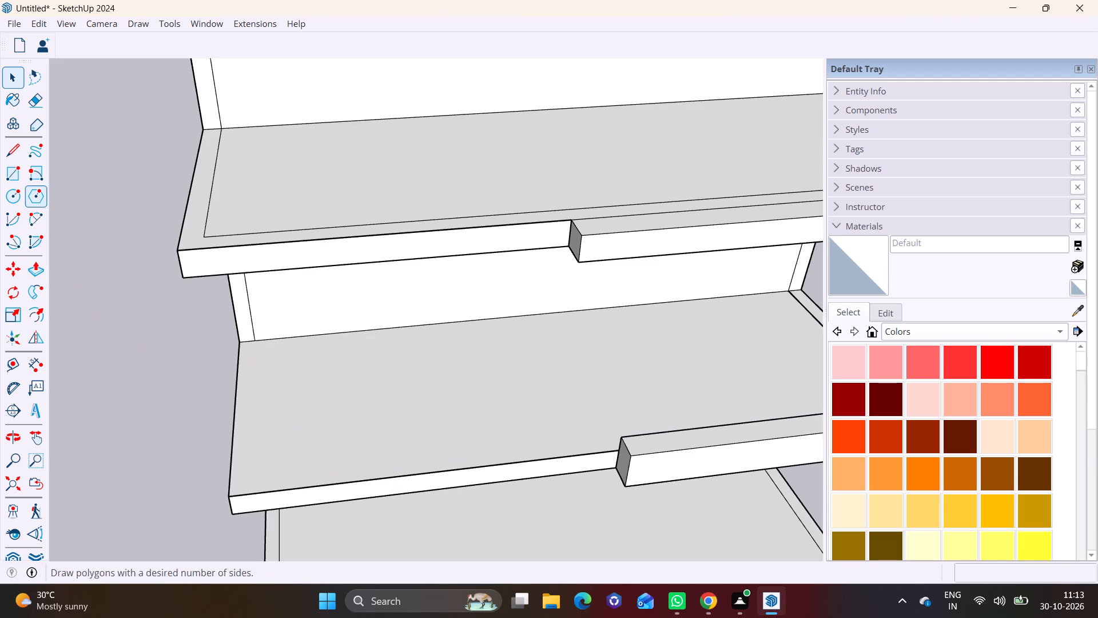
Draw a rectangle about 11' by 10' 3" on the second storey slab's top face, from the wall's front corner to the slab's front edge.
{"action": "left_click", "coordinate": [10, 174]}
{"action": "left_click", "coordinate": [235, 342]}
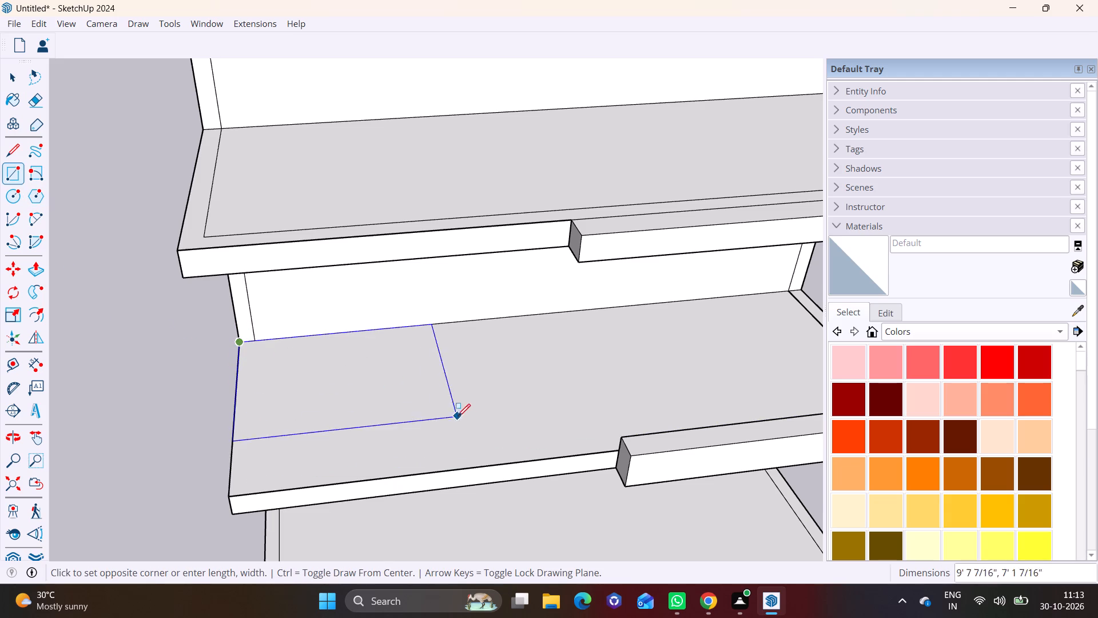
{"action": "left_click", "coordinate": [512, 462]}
Draw a rectangle about 11' 5" by 1' on the second storey slab's front face, starting at its free top corner.
{"action": "middle_click_drag", "start_coordinate": [534, 468], "coordinate": [427, 313]}
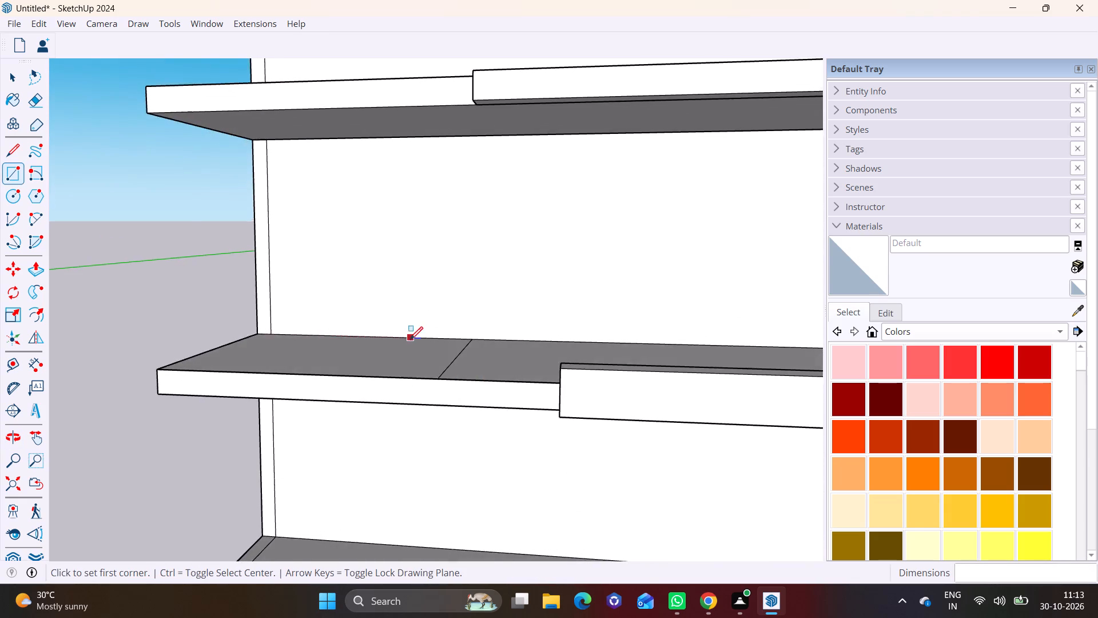
{"action": "scroll", "coordinate": [410, 373], "scroll_direction": "down", "scroll_amount": 6}
{"action": "middle_click_drag", "start_coordinate": [448, 451], "coordinate": [498, 439]}
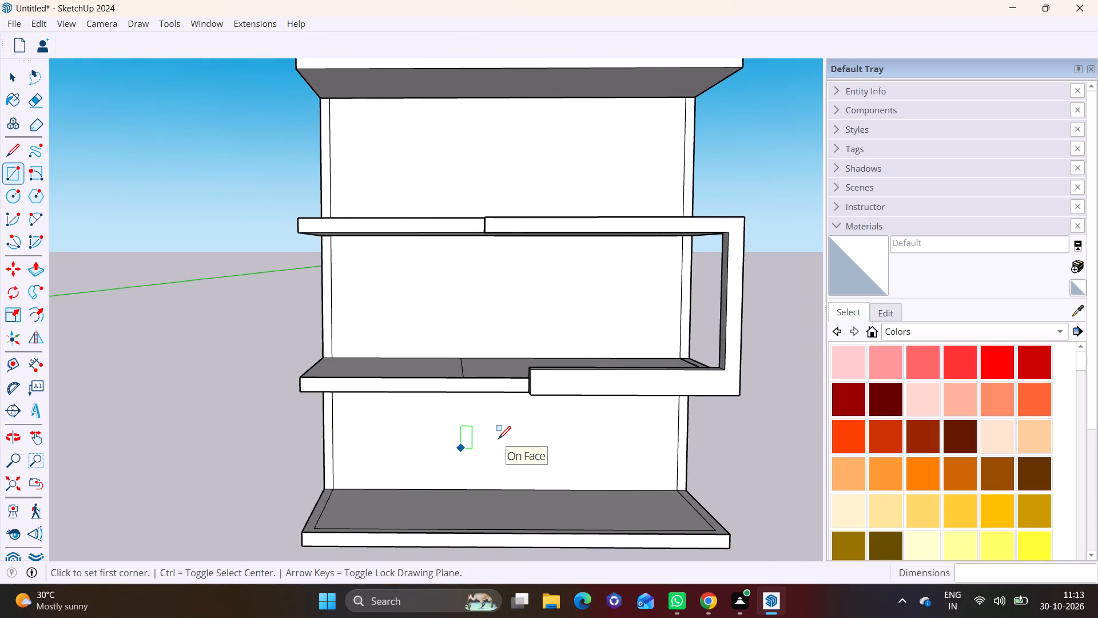
{"action": "scroll", "coordinate": [466, 390], "scroll_direction": "up", "scroll_amount": 2}
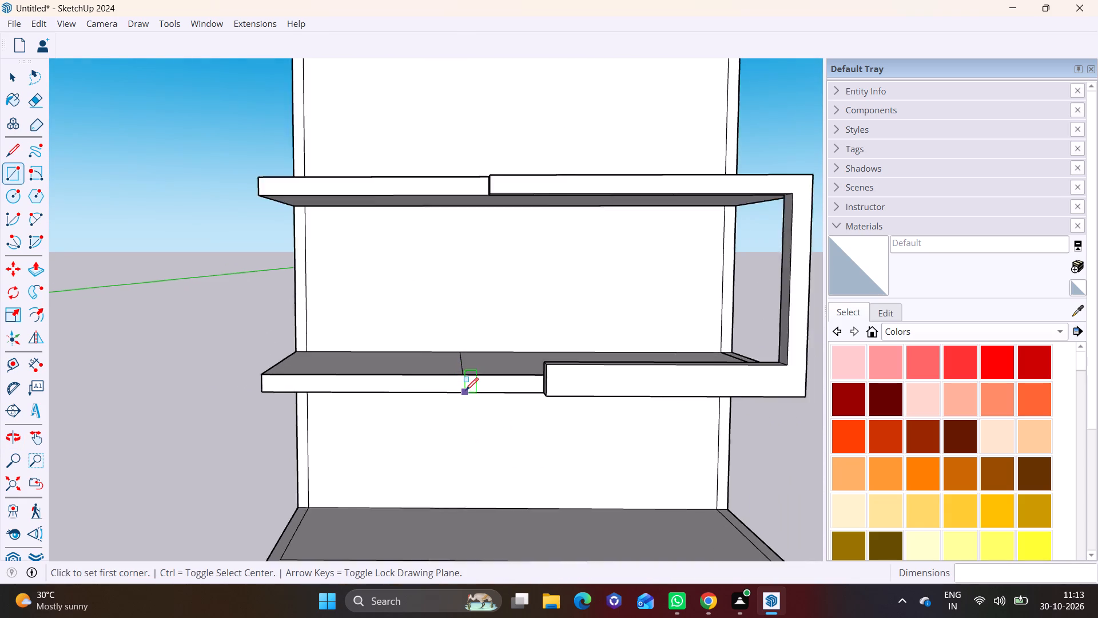
{"action": "scroll", "coordinate": [466, 390], "scroll_direction": "up", "scroll_amount": 3}
{"action": "left_click", "coordinate": [186, 367]}
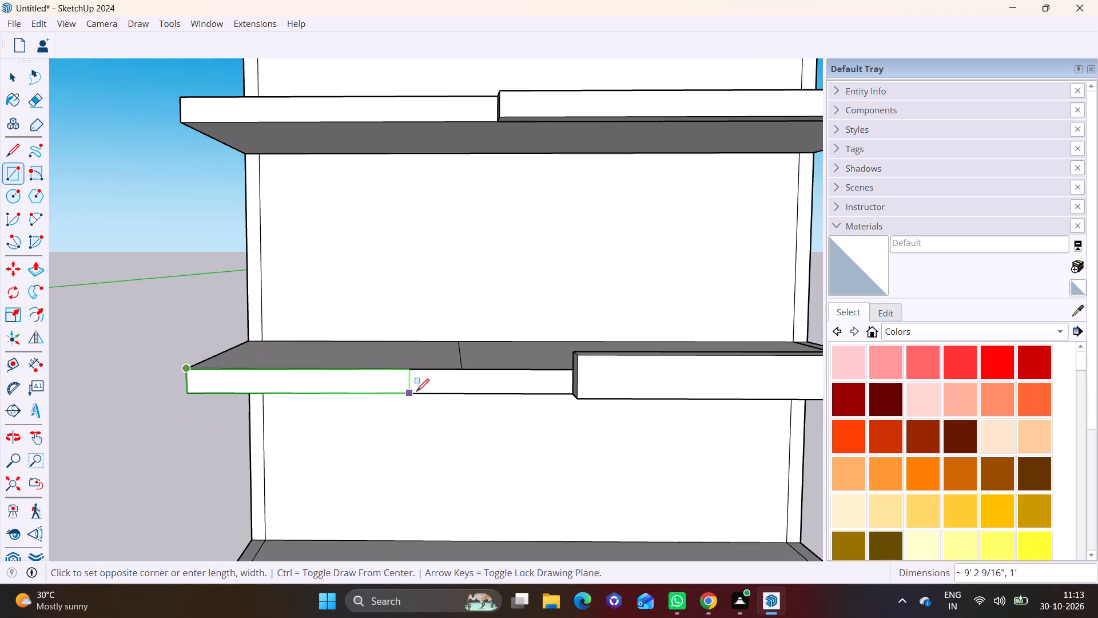
{"action": "left_click", "coordinate": [464, 390]}
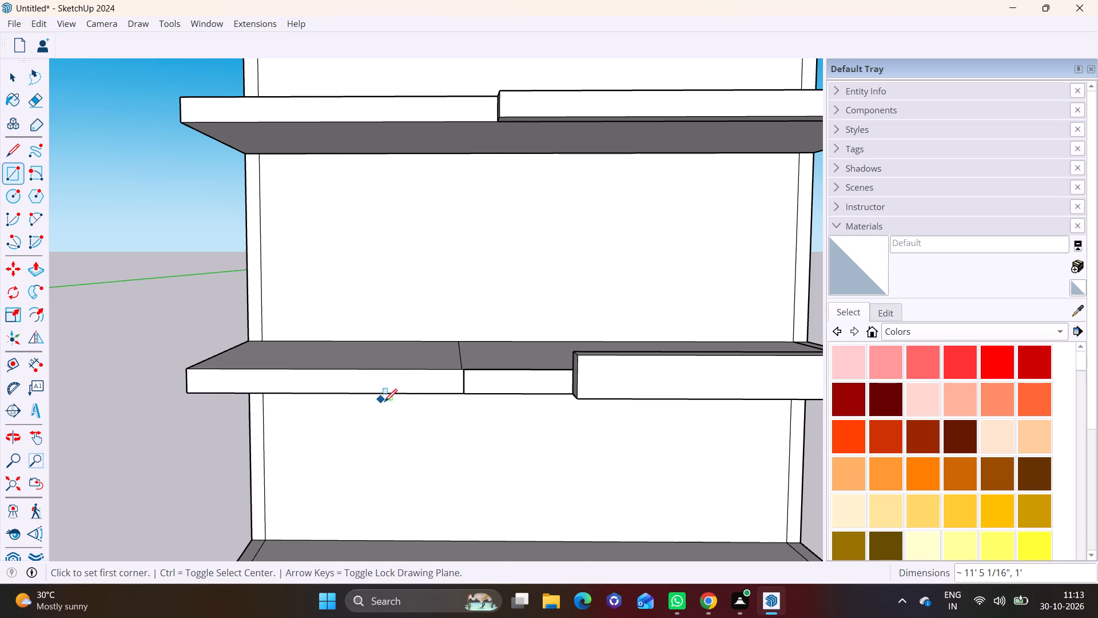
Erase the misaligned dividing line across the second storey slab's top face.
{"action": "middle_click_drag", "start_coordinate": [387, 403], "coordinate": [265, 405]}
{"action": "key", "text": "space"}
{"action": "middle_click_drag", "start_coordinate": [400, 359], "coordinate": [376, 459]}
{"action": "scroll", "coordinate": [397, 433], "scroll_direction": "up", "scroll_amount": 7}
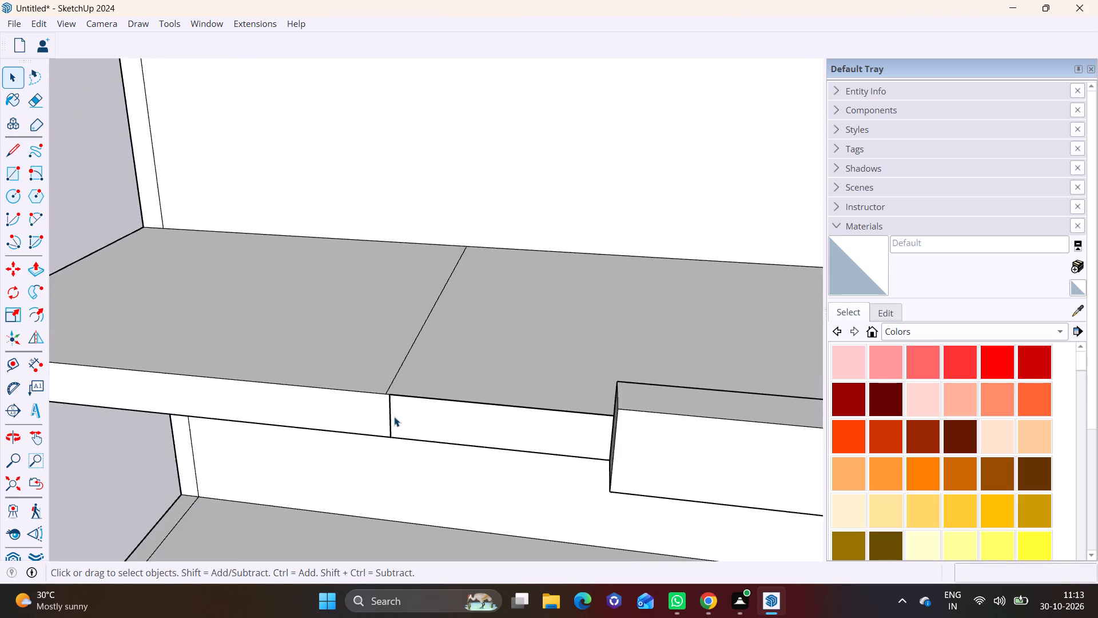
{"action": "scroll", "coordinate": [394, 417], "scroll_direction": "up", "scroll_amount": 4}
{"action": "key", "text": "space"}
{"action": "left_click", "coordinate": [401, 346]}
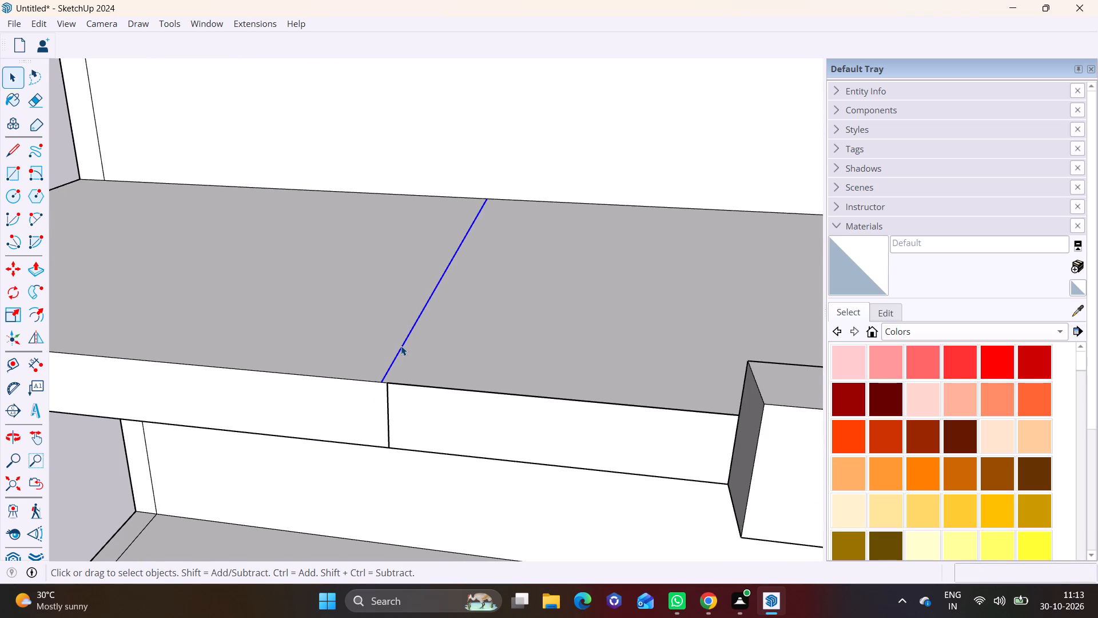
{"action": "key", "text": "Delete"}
Draw a rectangle about 11' 5" by 10' 3" on the slab's top face, from the front face's dividing line to the wall's front corner.
{"action": "scroll", "coordinate": [393, 342], "scroll_direction": "down", "scroll_amount": 3}
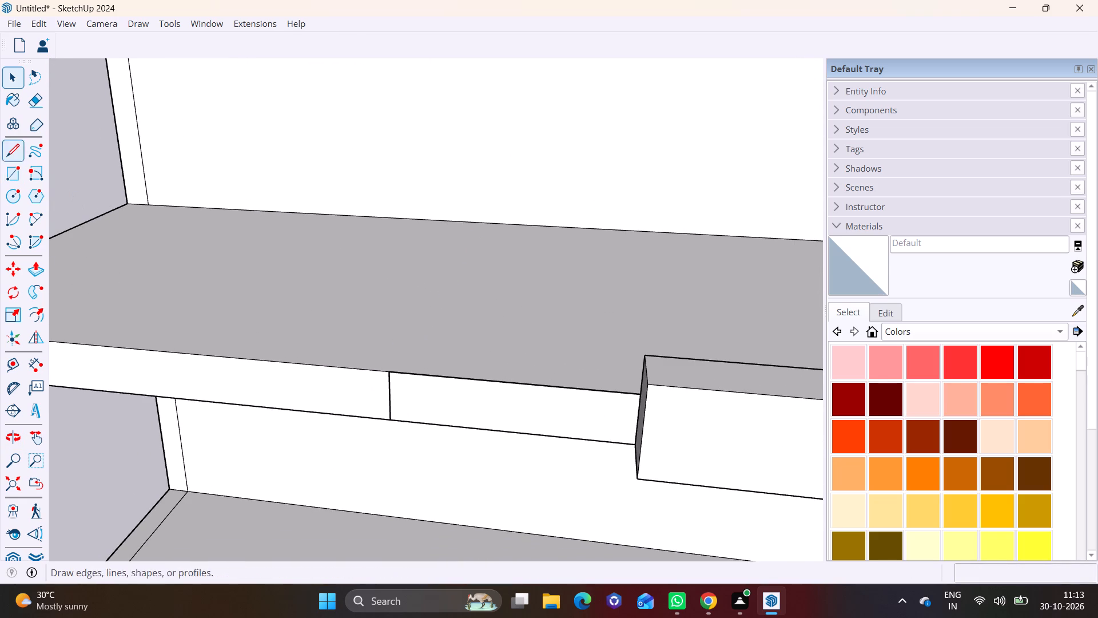
{"action": "left_click", "coordinate": [14, 169]}
{"action": "left_click", "coordinate": [389, 369]}
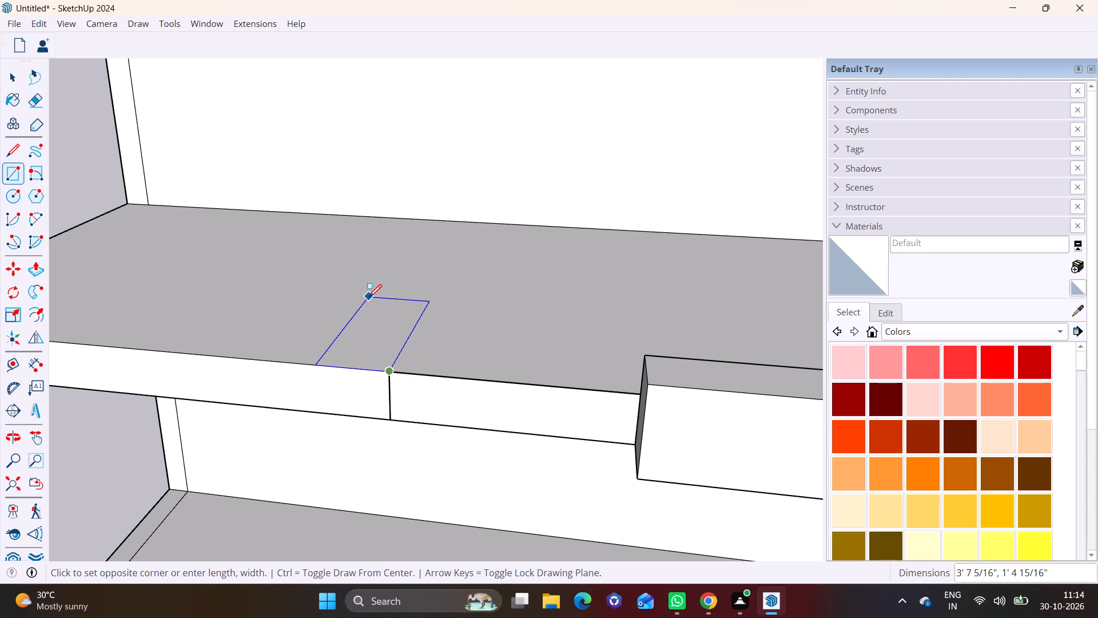
{"action": "middle_click_drag", "start_coordinate": [337, 266], "coordinate": [637, 449], "text": "shift"}
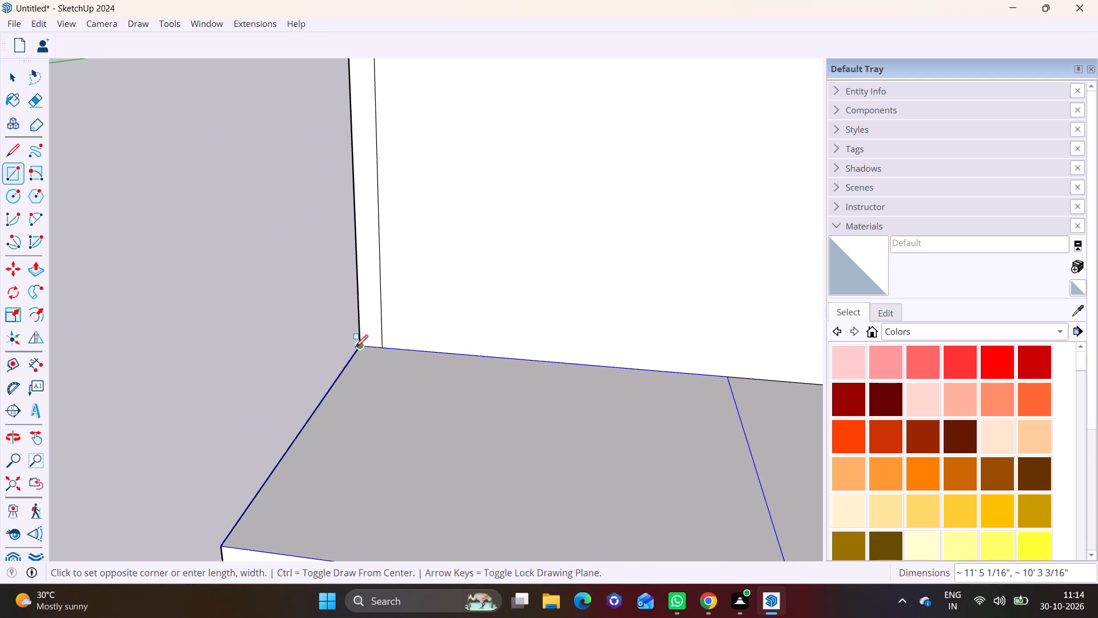
{"action": "left_click", "coordinate": [355, 347]}
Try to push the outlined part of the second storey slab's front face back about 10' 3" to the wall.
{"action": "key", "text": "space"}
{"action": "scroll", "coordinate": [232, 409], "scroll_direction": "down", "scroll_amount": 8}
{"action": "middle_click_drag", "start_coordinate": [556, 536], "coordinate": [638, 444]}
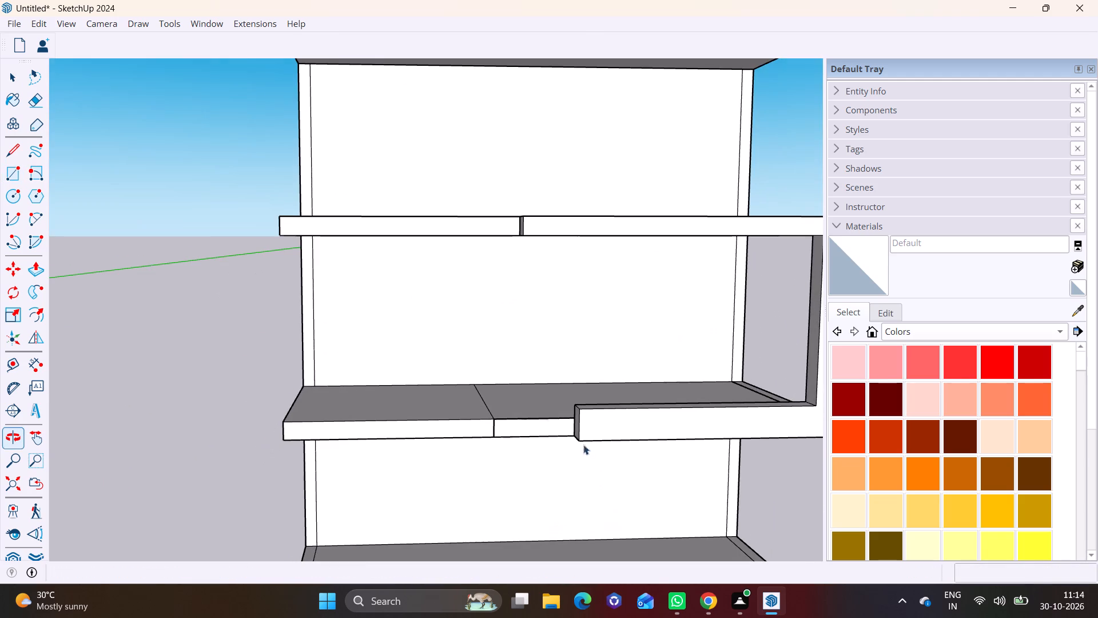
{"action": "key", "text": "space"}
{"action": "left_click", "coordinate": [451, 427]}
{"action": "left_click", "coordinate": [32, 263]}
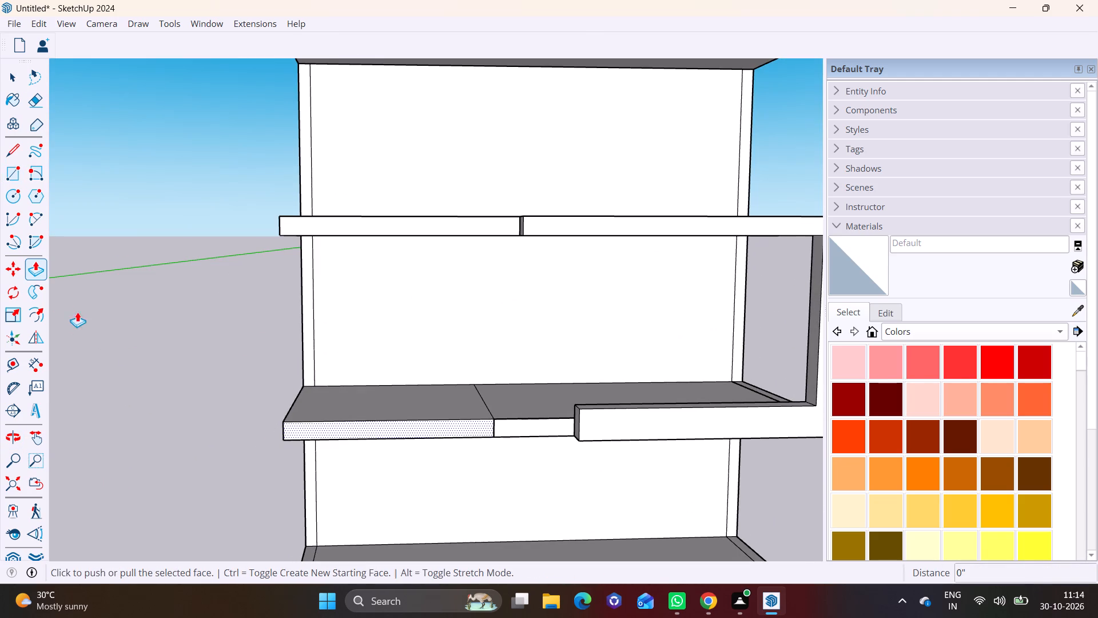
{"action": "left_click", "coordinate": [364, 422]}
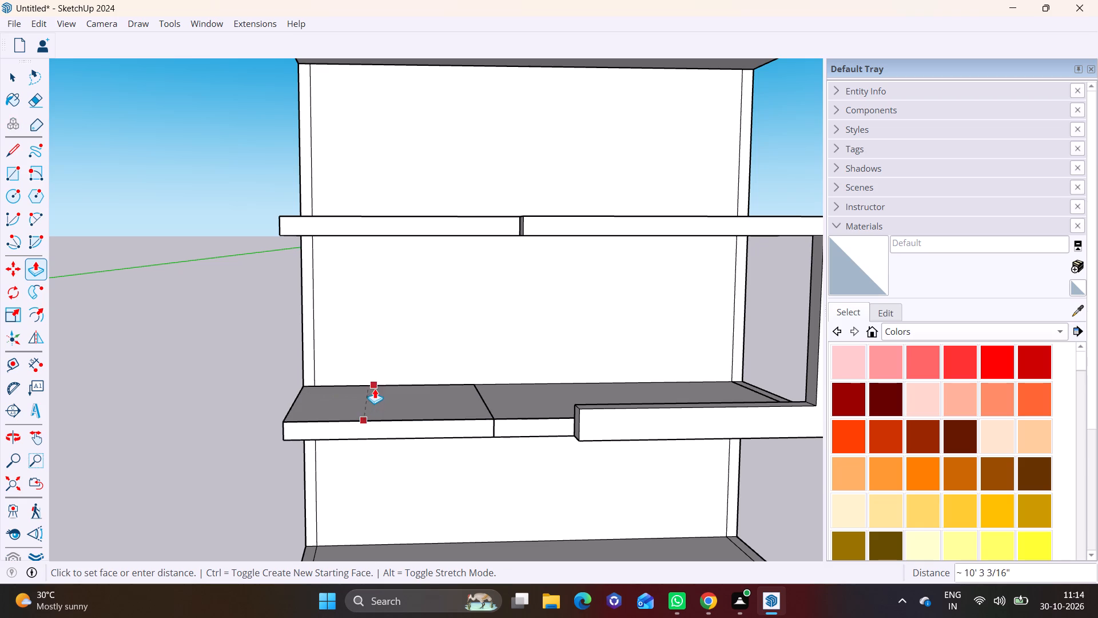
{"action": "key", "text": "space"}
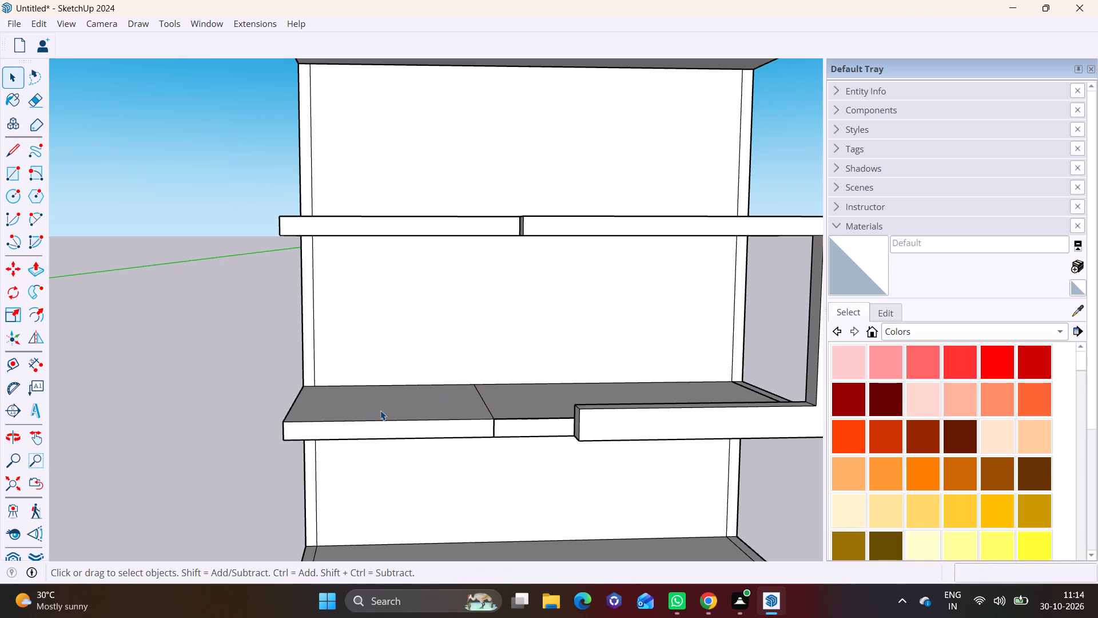
Erase the top face and the upper front edge of the second storey slab's outlined section.
{"action": "left_click", "coordinate": [380, 410]}
{"action": "key", "text": "Delete"}
{"action": "middle_click_drag", "start_coordinate": [425, 426], "coordinate": [424, 487]}
{"action": "left_click", "coordinate": [416, 437]}
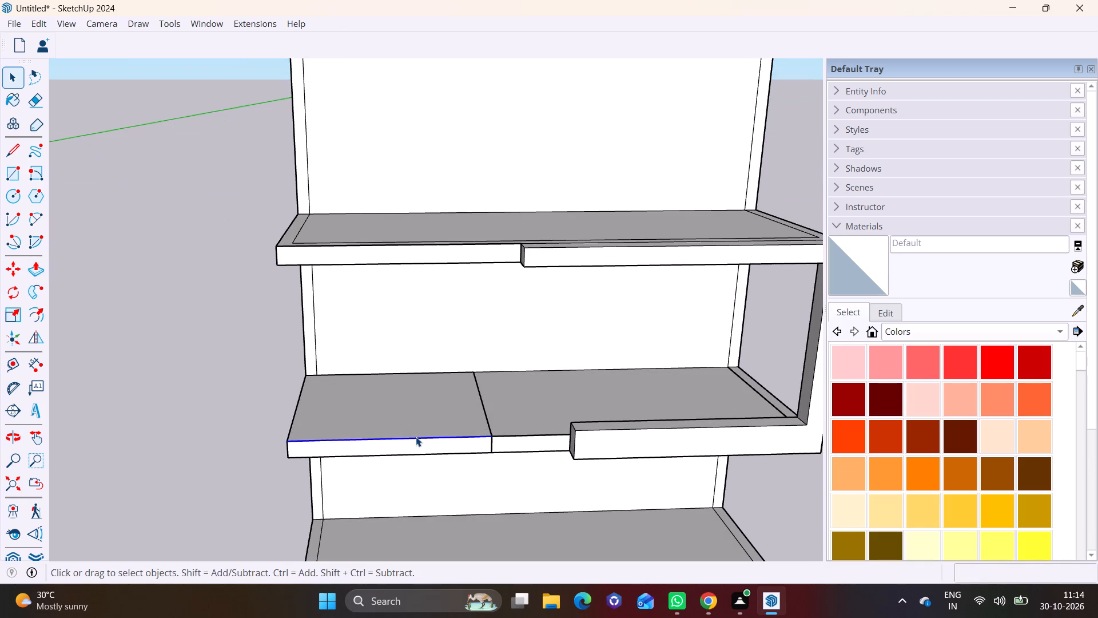
{"action": "key", "text": "Delete"}
{"action": "left_click", "coordinate": [409, 419]}
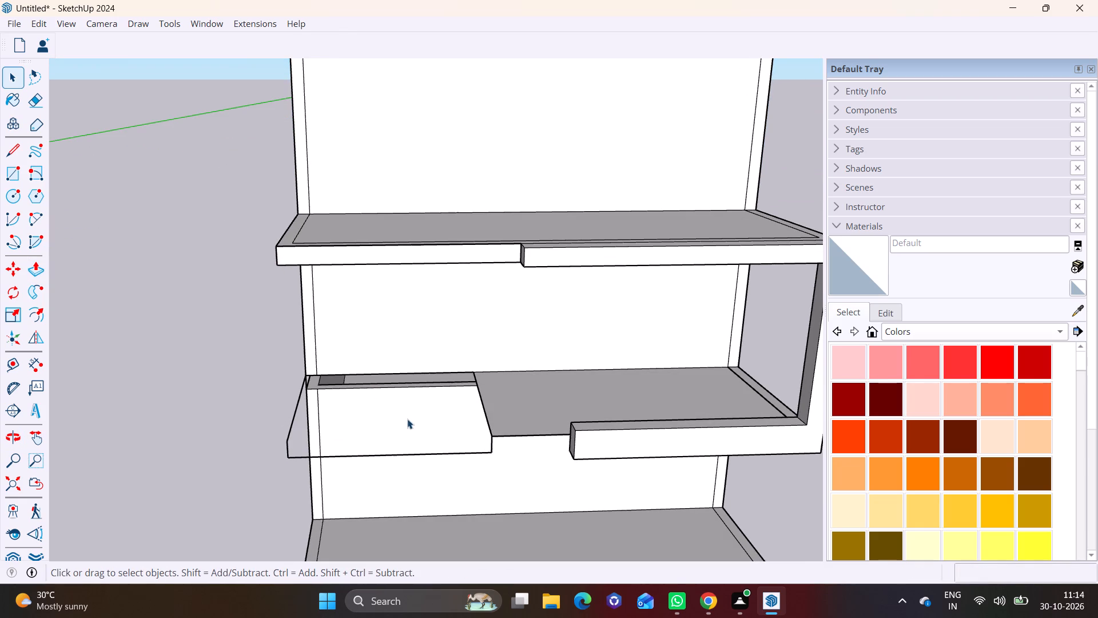
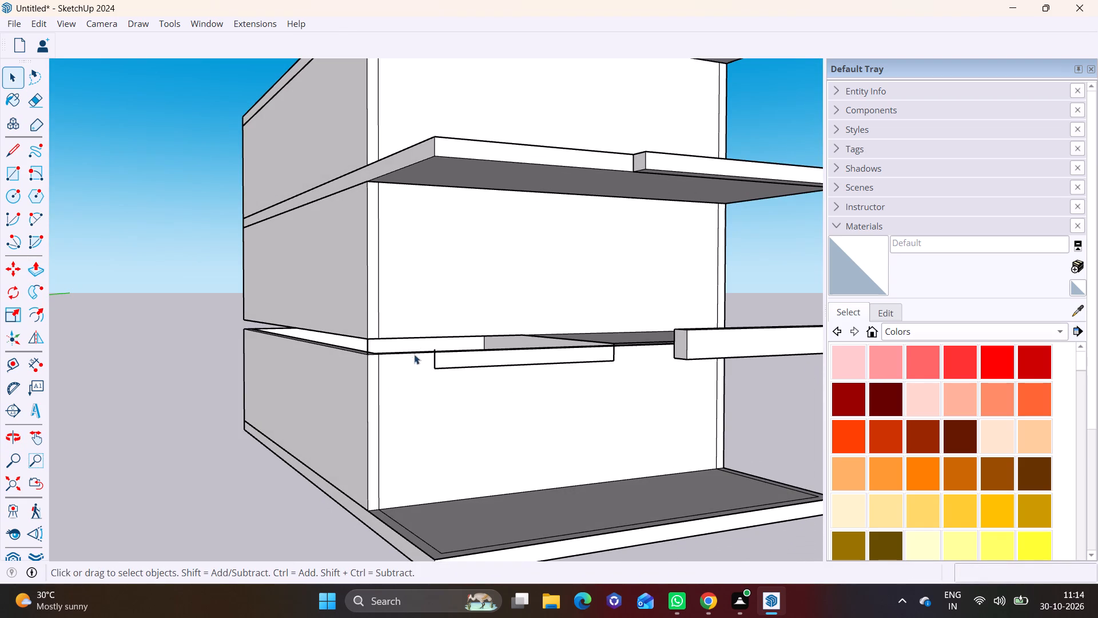
Erase the leftover lower front edge and both vertical edges of the second storey slab's cut section.
{"action": "left_click", "coordinate": [440, 369]}
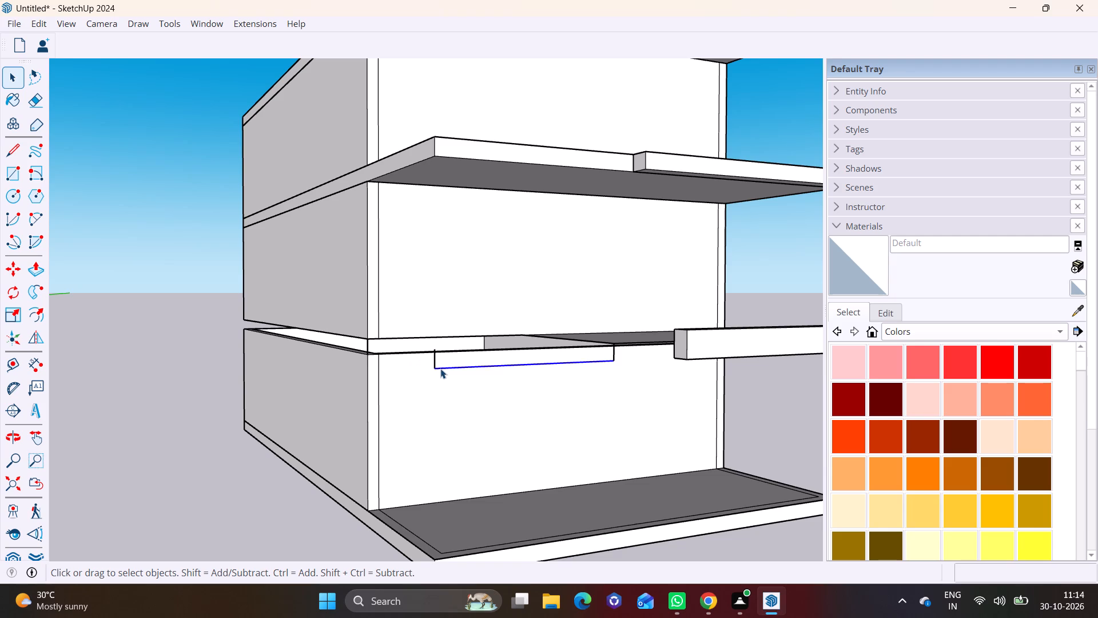
{"action": "key", "text": "Delete"}
{"action": "left_click", "coordinate": [435, 363]}
{"action": "key", "text": "Delete"}
{"action": "left_click", "coordinate": [614, 351]}
{"action": "key", "text": "Delete"}
Close the open slab band across the building's rear wall with a 30' wide rectangle between the wall corners.
{"action": "middle_click_drag", "start_coordinate": [596, 346], "coordinate": [679, 214]}
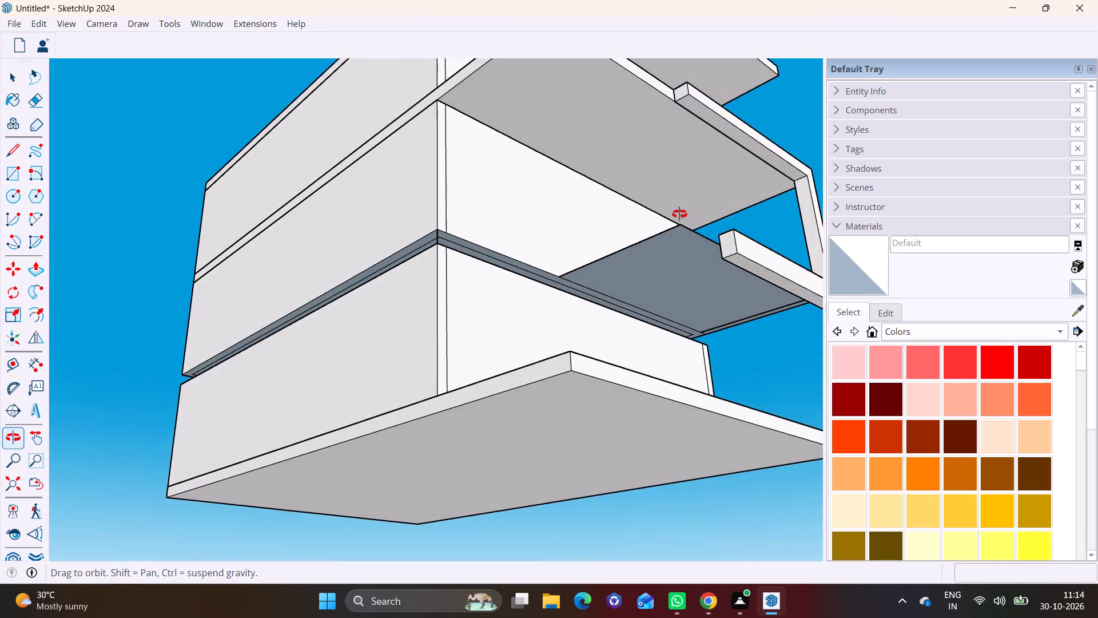
{"action": "middle_click_drag", "start_coordinate": [679, 214], "coordinate": [769, 348]}
{"action": "scroll", "coordinate": [456, 342], "scroll_direction": "down", "scroll_amount": 3}
{"action": "middle_click_drag", "start_coordinate": [360, 344], "coordinate": [724, 369]}
{"action": "middle_click_drag", "start_coordinate": [341, 315], "coordinate": [789, 352]}
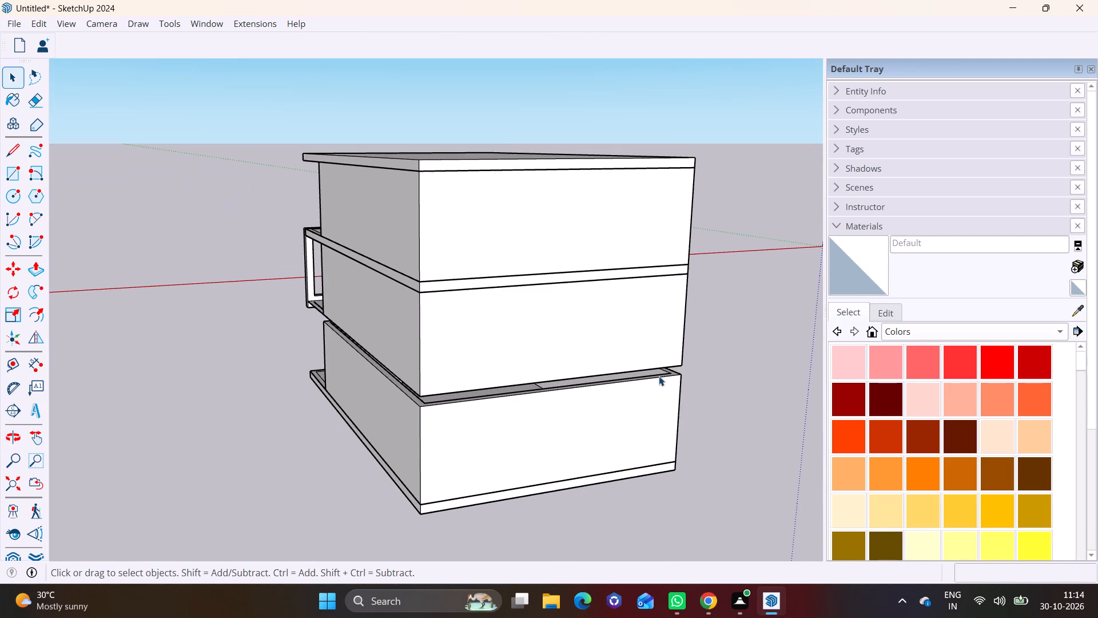
{"action": "left_click", "coordinate": [6, 173]}
{"action": "scroll", "coordinate": [550, 445], "scroll_direction": "up", "scroll_amount": 4}
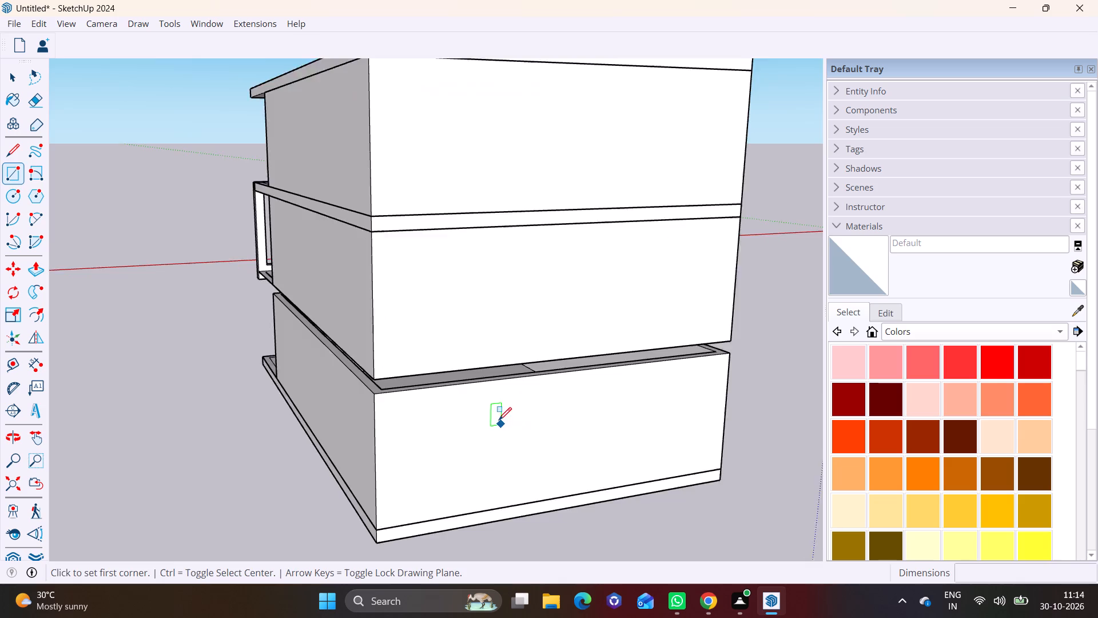
{"action": "middle_click_drag", "start_coordinate": [476, 399], "coordinate": [431, 355]}
{"action": "left_click", "coordinate": [293, 300]}
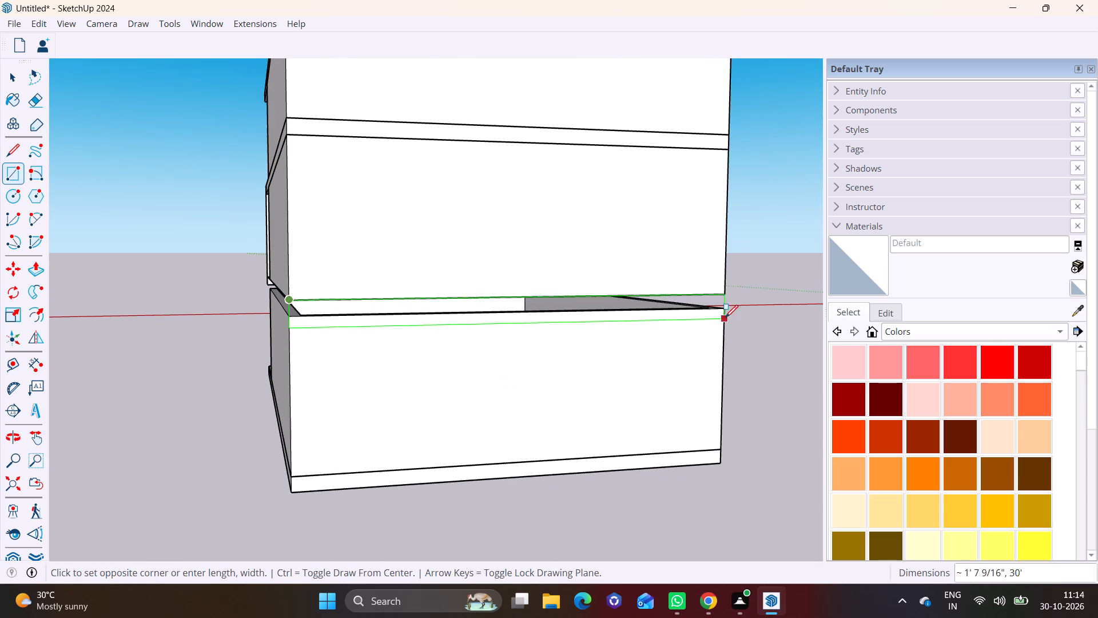
{"action": "left_click", "coordinate": [722, 310]}
Close the open slab band along the long side wall with a rectangle from the front wall corner to the rear corner.
{"action": "middle_click_drag", "start_coordinate": [425, 324], "coordinate": [762, 335]}
{"action": "left_click", "coordinate": [273, 288]}
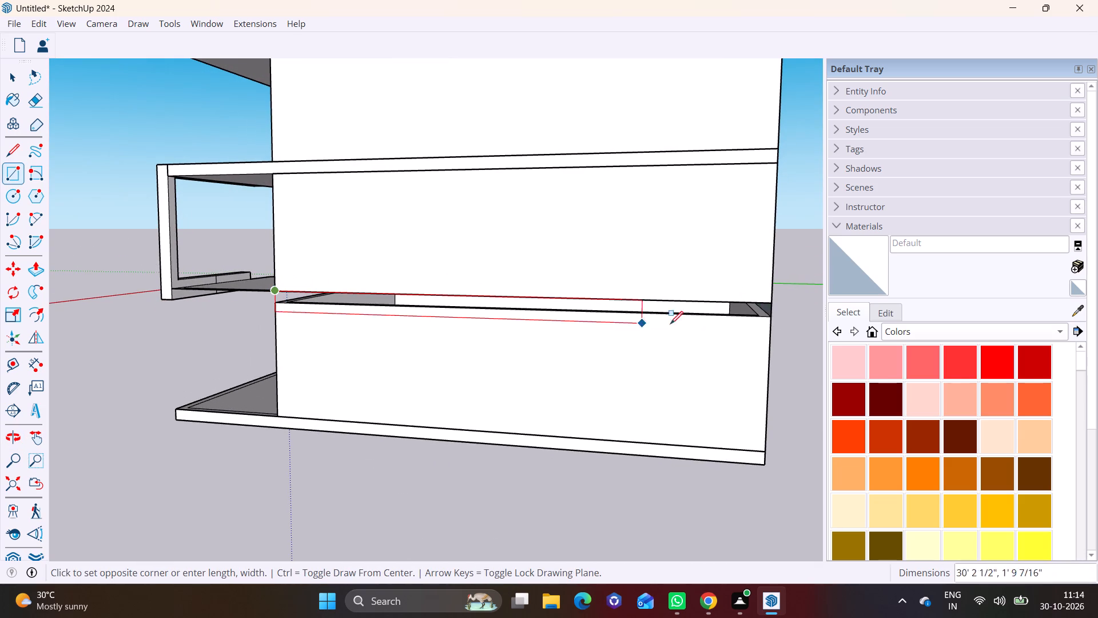
{"action": "left_click", "coordinate": [770, 316]}
Push/Pull the remaining second storey slab face behind the frame down 1'.
{"action": "scroll", "coordinate": [422, 324], "scroll_direction": "down", "scroll_amount": 4}
{"action": "middle_click_drag", "start_coordinate": [289, 339], "coordinate": [489, 365]}
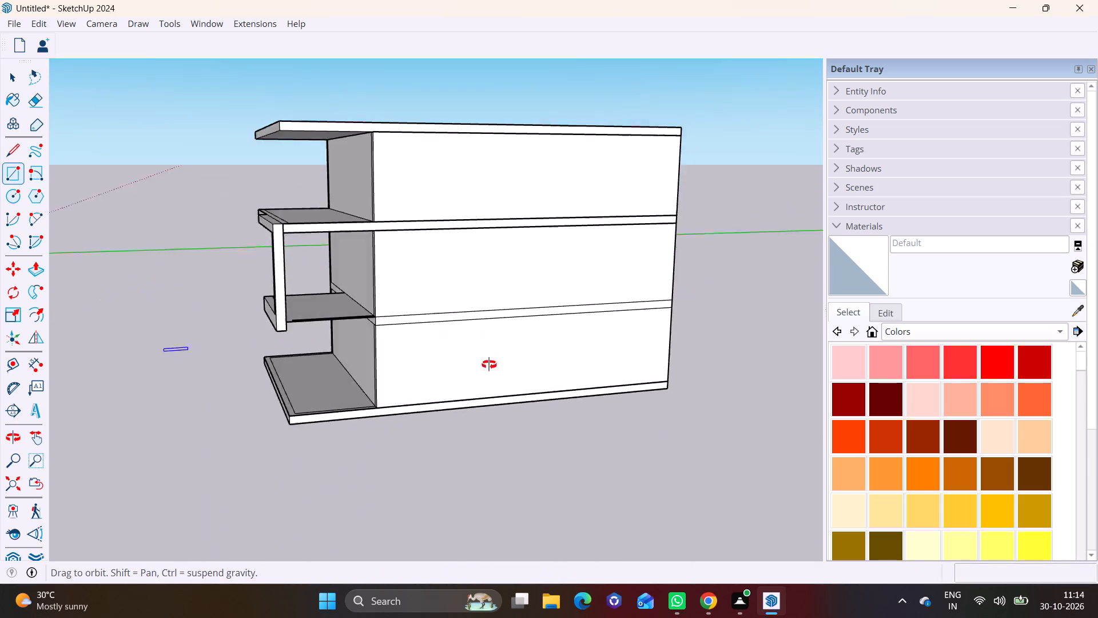
{"action": "middle_click_drag", "start_coordinate": [489, 365], "coordinate": [910, 365]}
{"action": "middle_click_drag", "start_coordinate": [453, 344], "coordinate": [634, 354]}
{"action": "scroll", "coordinate": [364, 295], "scroll_direction": "up", "scroll_amount": 7}
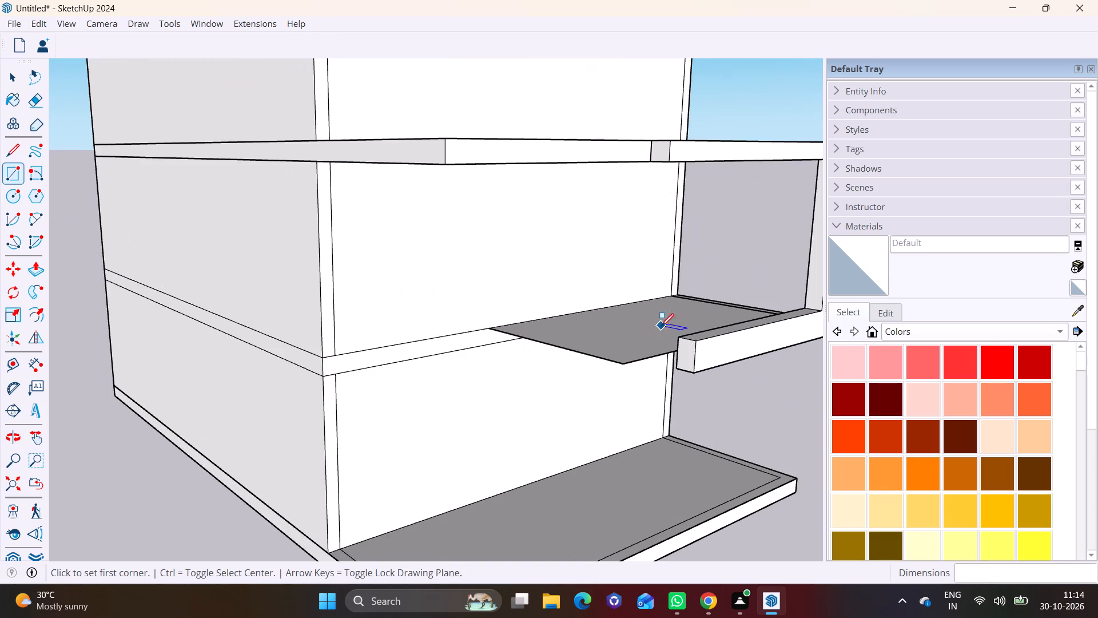
{"action": "middle_click_drag", "start_coordinate": [653, 359], "coordinate": [508, 161]}
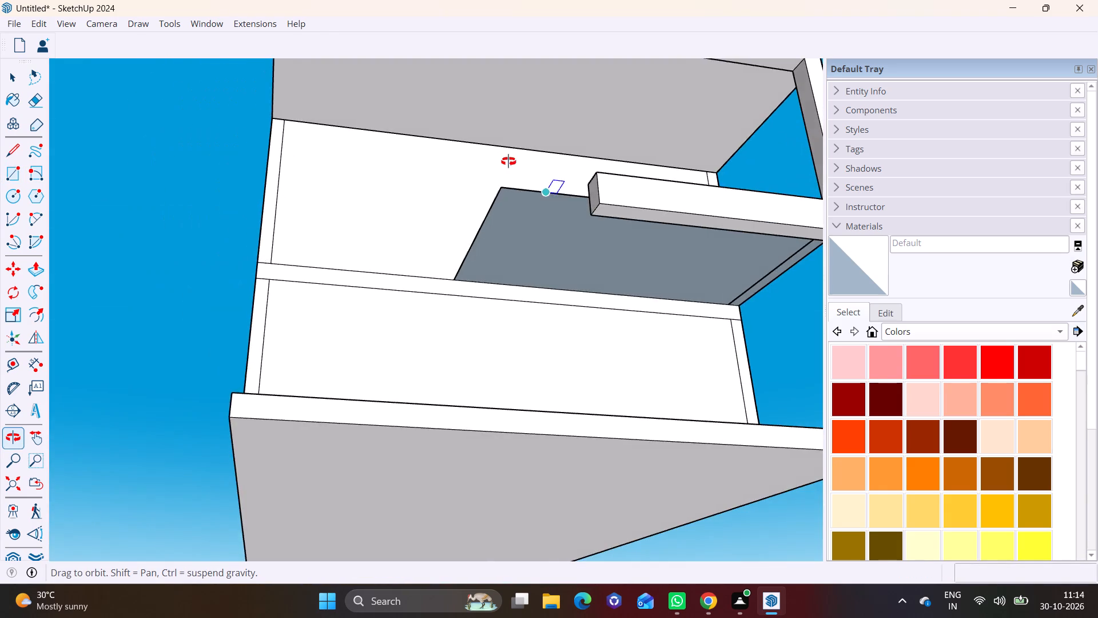
{"action": "middle_click_drag", "start_coordinate": [508, 161], "coordinate": [306, 270]}
{"action": "middle_click_drag", "start_coordinate": [610, 243], "coordinate": [413, 247]}
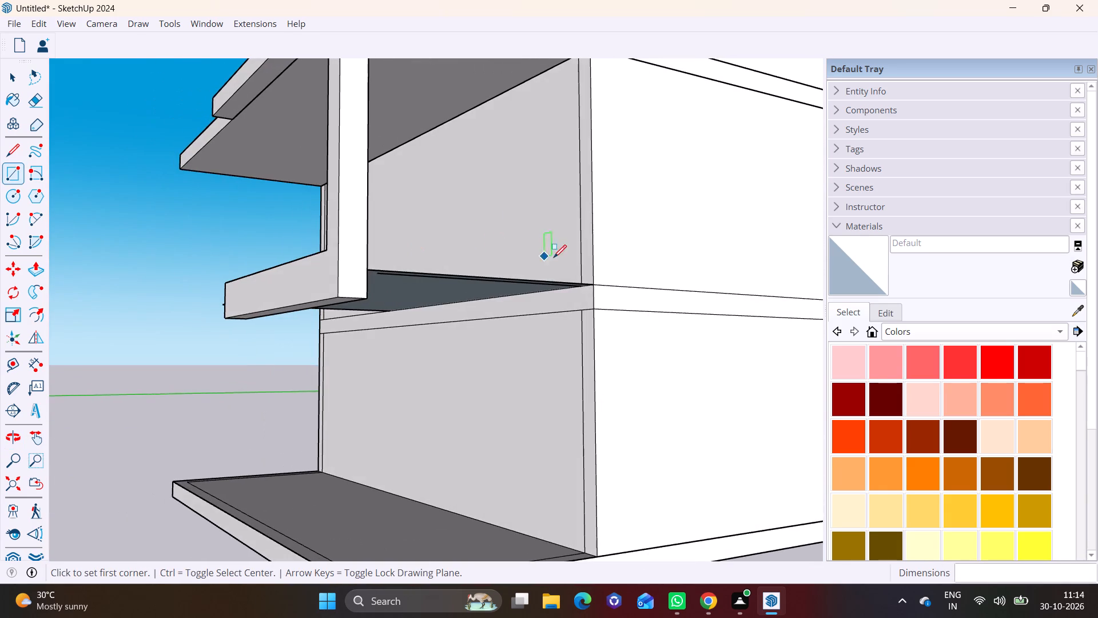
{"action": "scroll", "coordinate": [555, 261], "scroll_direction": "down", "scroll_amount": 3}
{"action": "middle_click_drag", "start_coordinate": [555, 292], "coordinate": [571, 208]}
{"action": "key", "text": "space"}
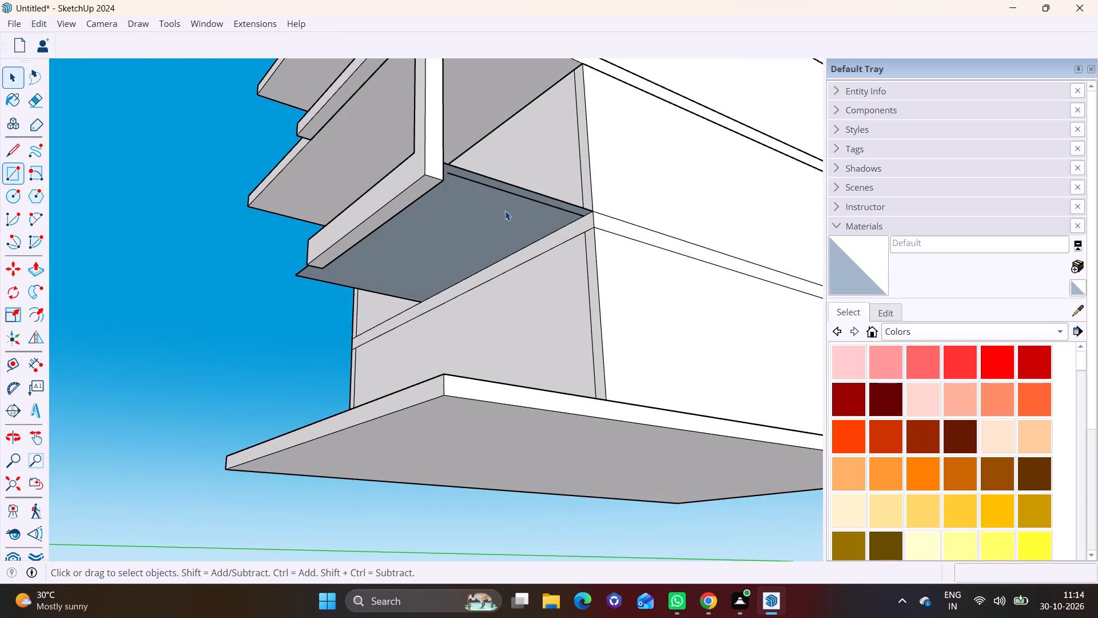
{"action": "left_click", "coordinate": [505, 211]}
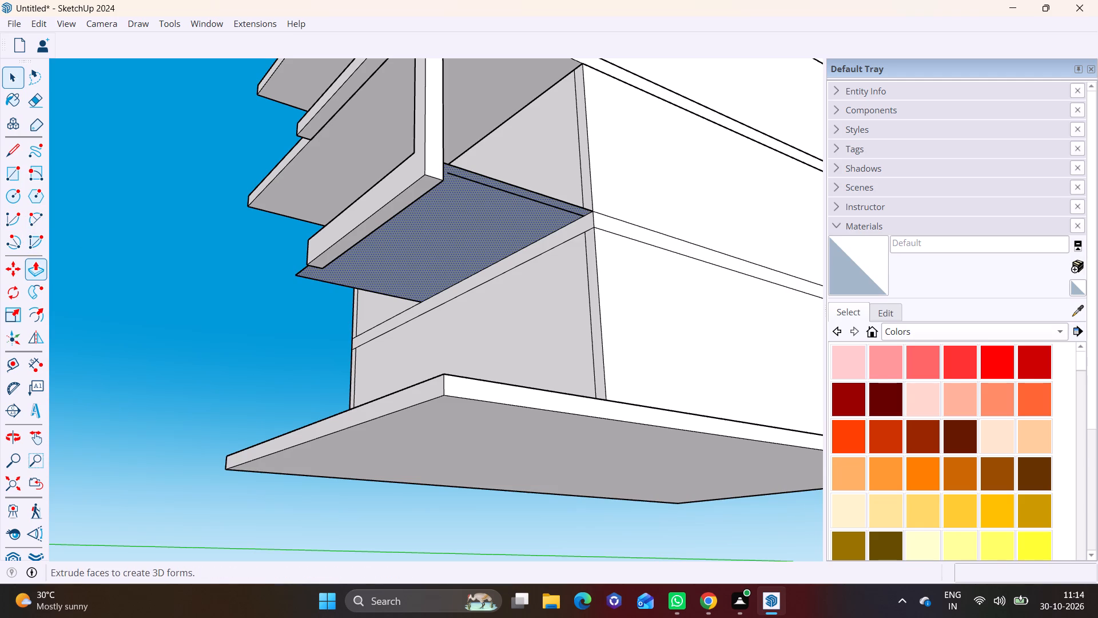
{"action": "left_click", "coordinate": [33, 260]}
{"action": "left_click", "coordinate": [544, 213]}
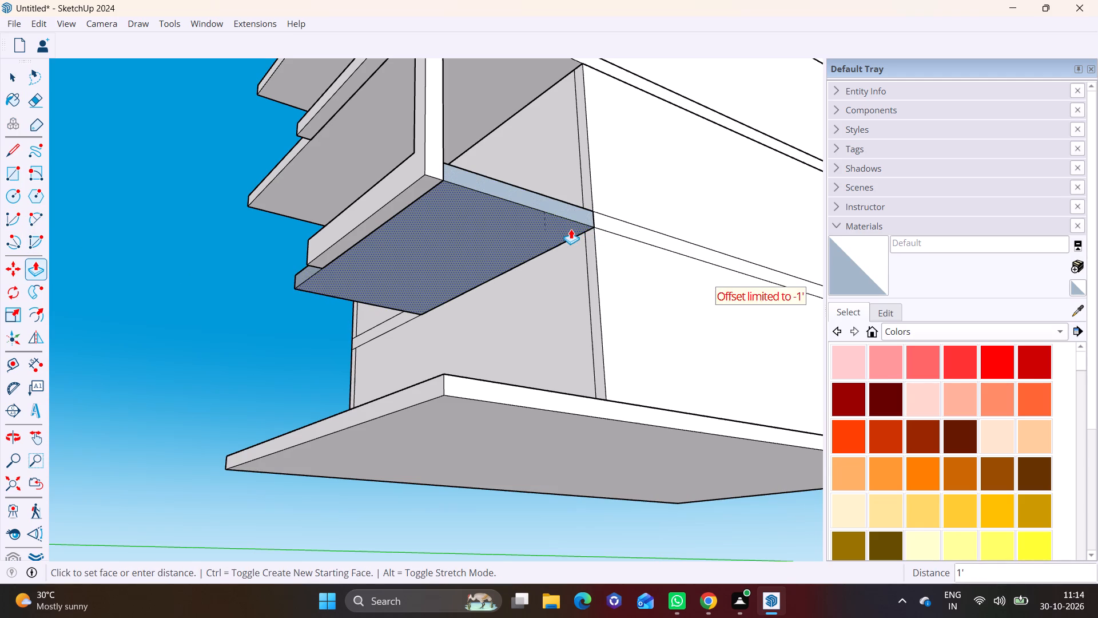
{"action": "left_click", "coordinate": [571, 229]}
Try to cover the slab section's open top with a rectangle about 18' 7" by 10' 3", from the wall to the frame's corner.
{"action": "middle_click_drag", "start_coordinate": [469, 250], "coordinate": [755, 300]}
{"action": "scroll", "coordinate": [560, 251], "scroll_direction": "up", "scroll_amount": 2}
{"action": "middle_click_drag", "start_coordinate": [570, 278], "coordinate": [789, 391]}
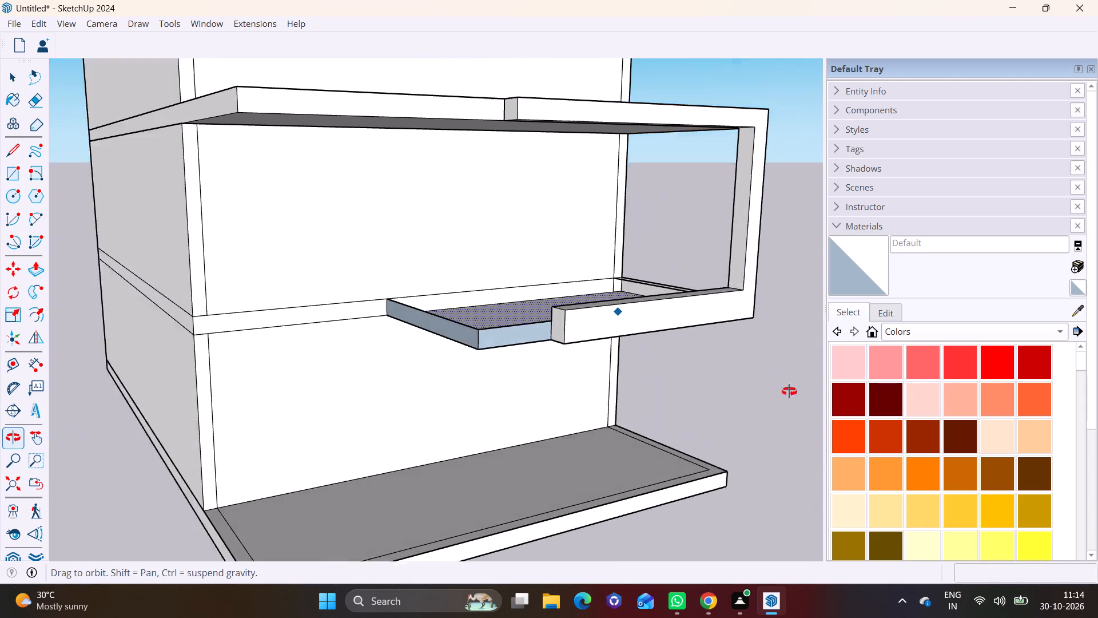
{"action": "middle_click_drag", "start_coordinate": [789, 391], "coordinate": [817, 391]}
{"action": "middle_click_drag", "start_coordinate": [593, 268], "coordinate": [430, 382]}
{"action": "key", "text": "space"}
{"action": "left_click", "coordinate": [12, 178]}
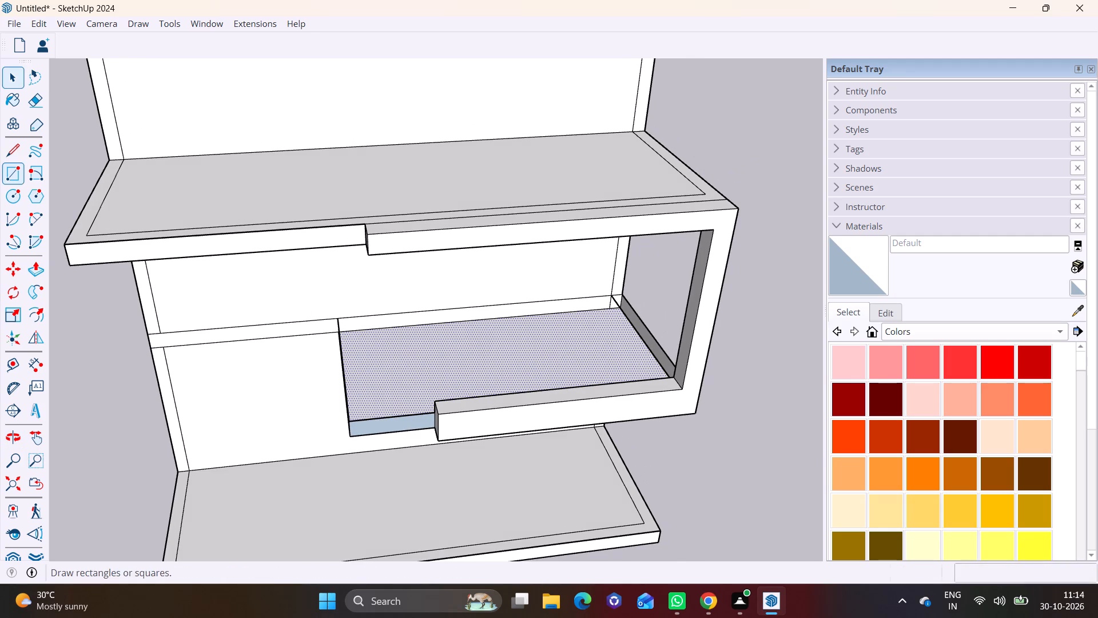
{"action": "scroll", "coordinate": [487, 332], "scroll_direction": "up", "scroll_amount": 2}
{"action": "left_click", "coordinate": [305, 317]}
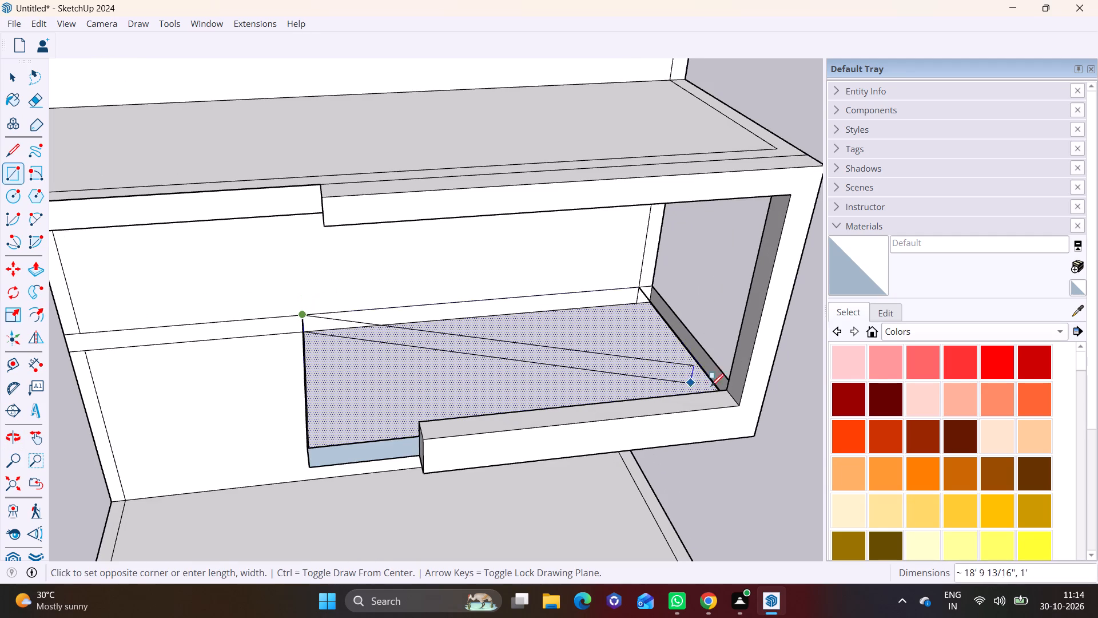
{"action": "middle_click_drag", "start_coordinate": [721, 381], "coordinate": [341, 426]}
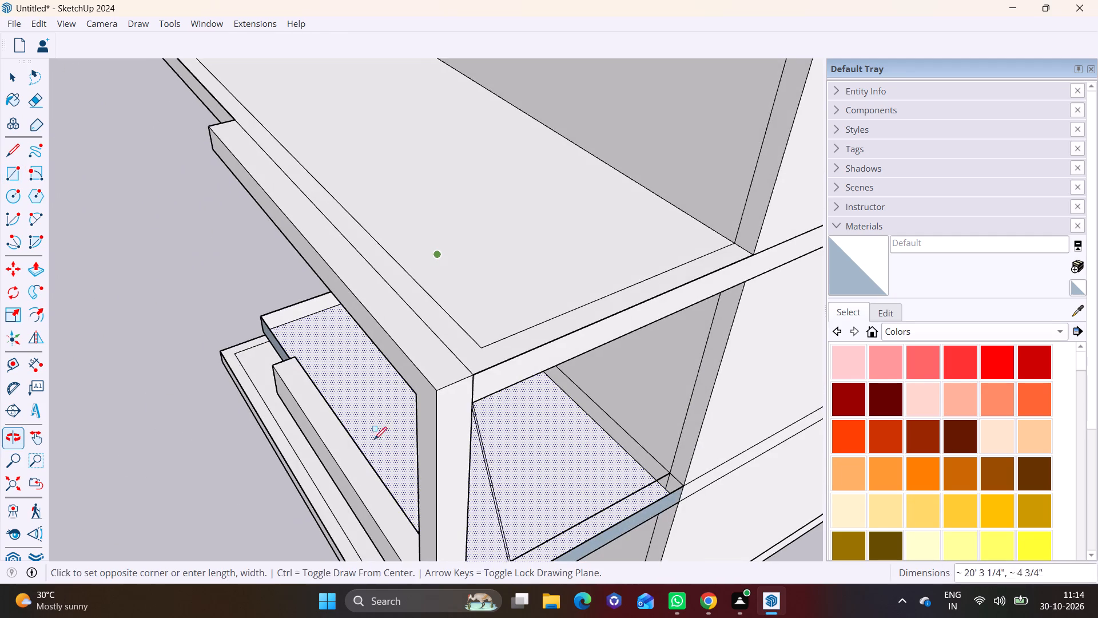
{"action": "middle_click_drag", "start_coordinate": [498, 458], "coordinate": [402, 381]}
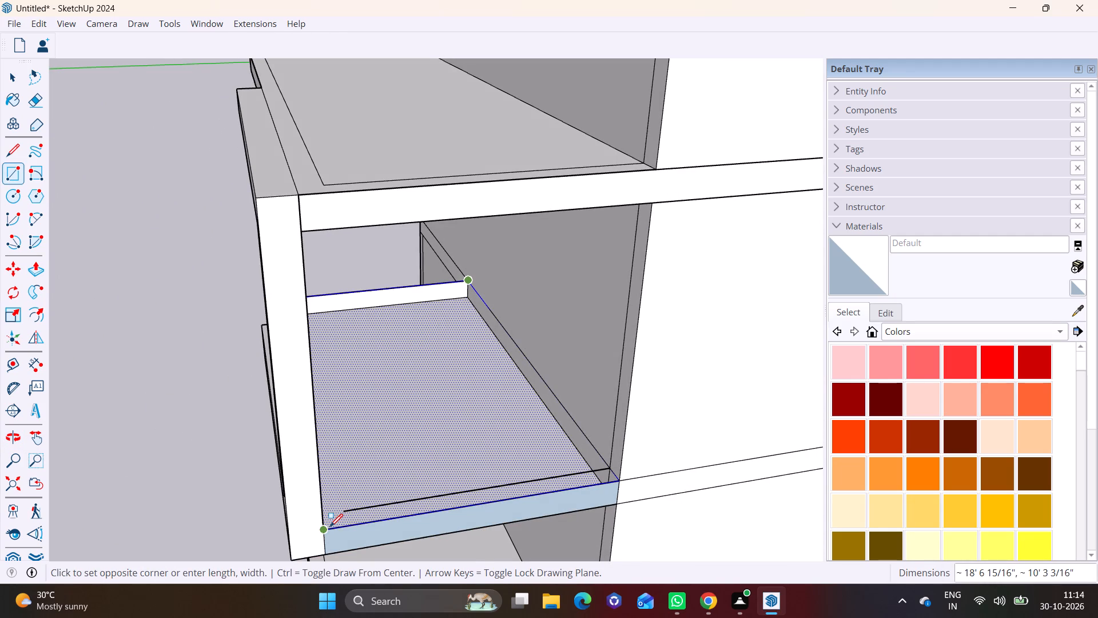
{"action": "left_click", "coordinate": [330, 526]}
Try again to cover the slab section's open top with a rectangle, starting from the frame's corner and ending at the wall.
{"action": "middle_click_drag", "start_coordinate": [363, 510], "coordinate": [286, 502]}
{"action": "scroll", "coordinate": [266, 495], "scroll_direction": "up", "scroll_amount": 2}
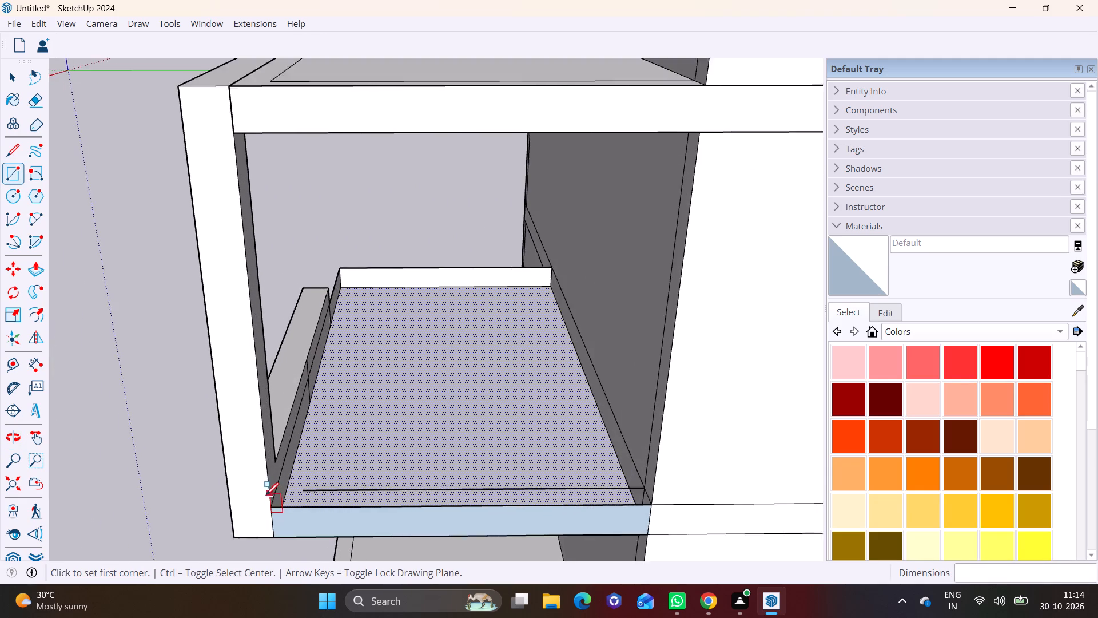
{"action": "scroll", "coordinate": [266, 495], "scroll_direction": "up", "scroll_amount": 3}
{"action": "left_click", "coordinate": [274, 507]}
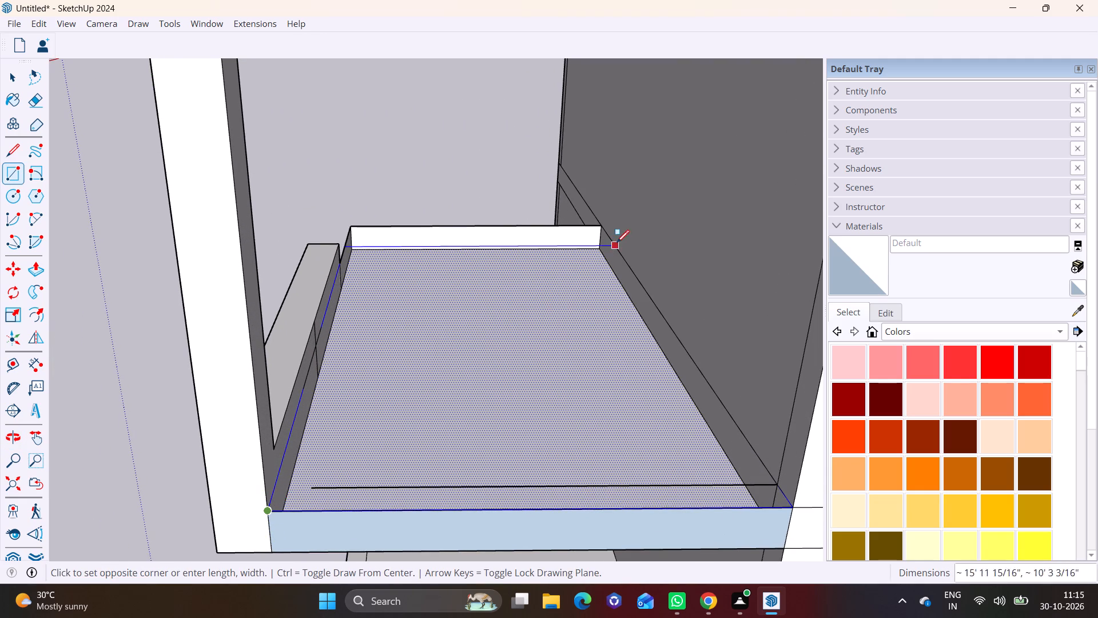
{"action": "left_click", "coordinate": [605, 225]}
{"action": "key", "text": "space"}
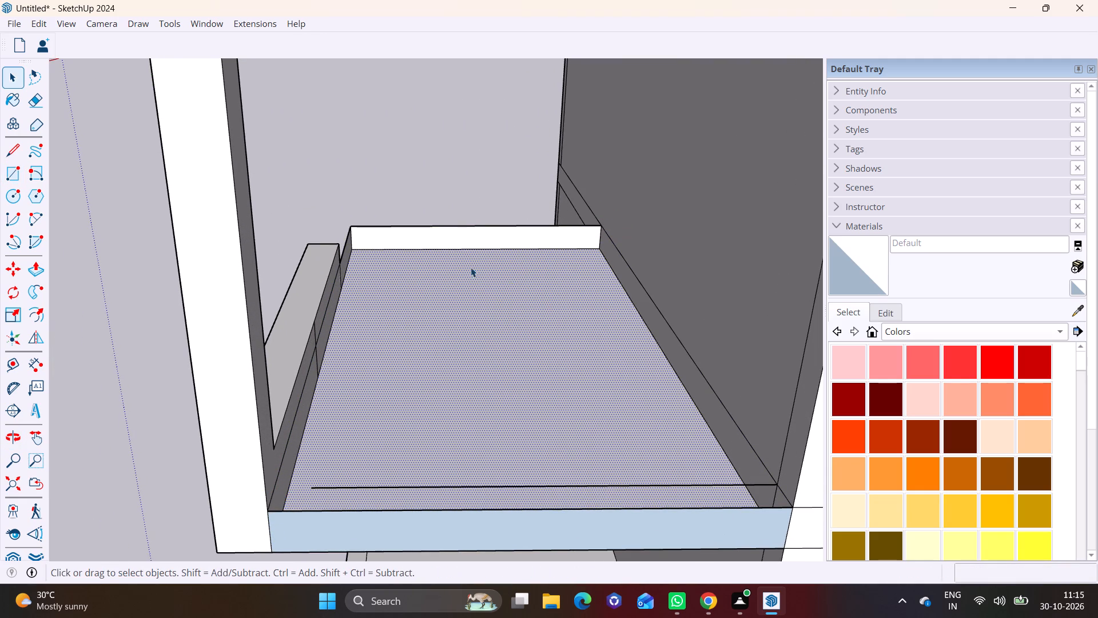
Push/Pull the slab section's inner end face across its full length to the outer edge beside the frame.
{"action": "left_click", "coordinate": [472, 240]}
{"action": "left_click", "coordinate": [42, 271]}
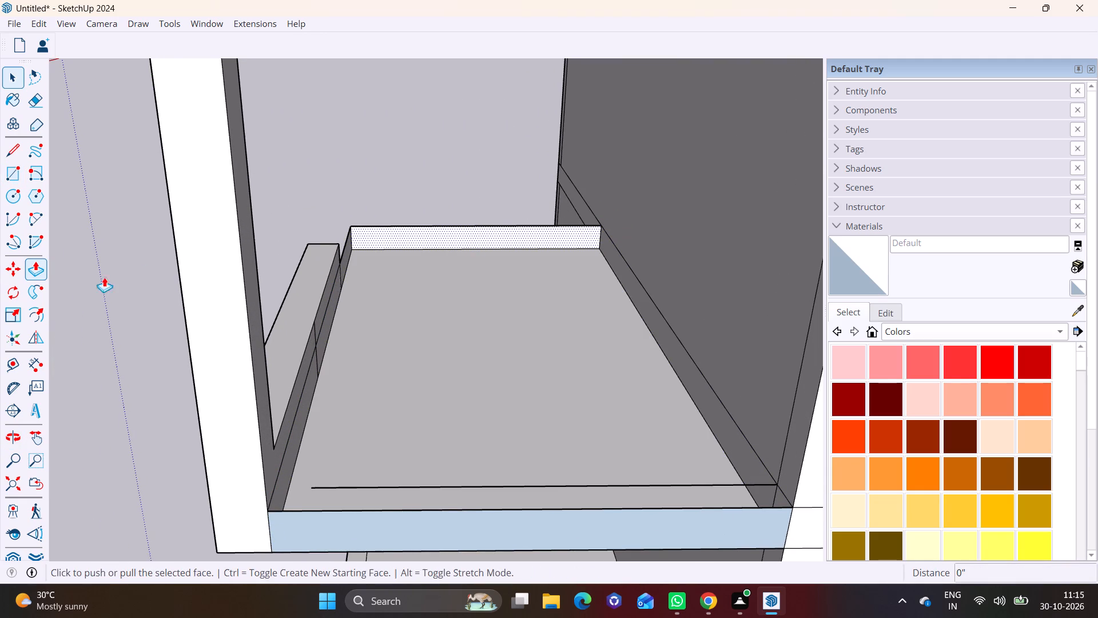
{"action": "left_click", "coordinate": [421, 235]}
{"action": "left_click", "coordinate": [390, 401]}
{"action": "left_click_drag", "start_coordinate": [443, 271], "coordinate": [443, 309]}
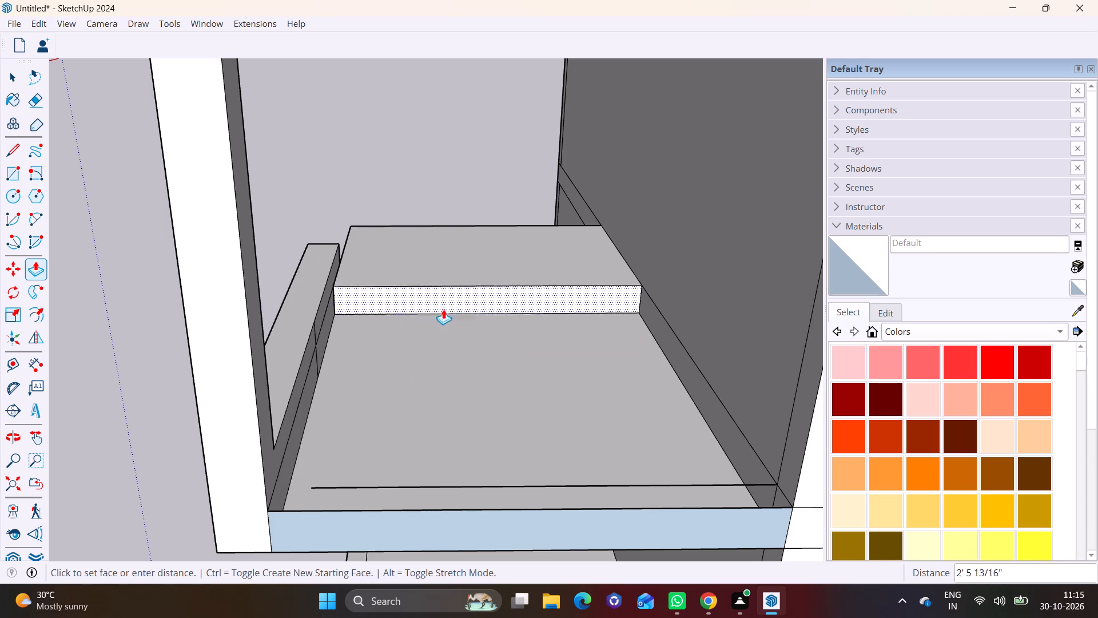
{"action": "left_click_drag", "start_coordinate": [443, 309], "coordinate": [356, 597]}
{"action": "left_click", "coordinate": [506, 469]}
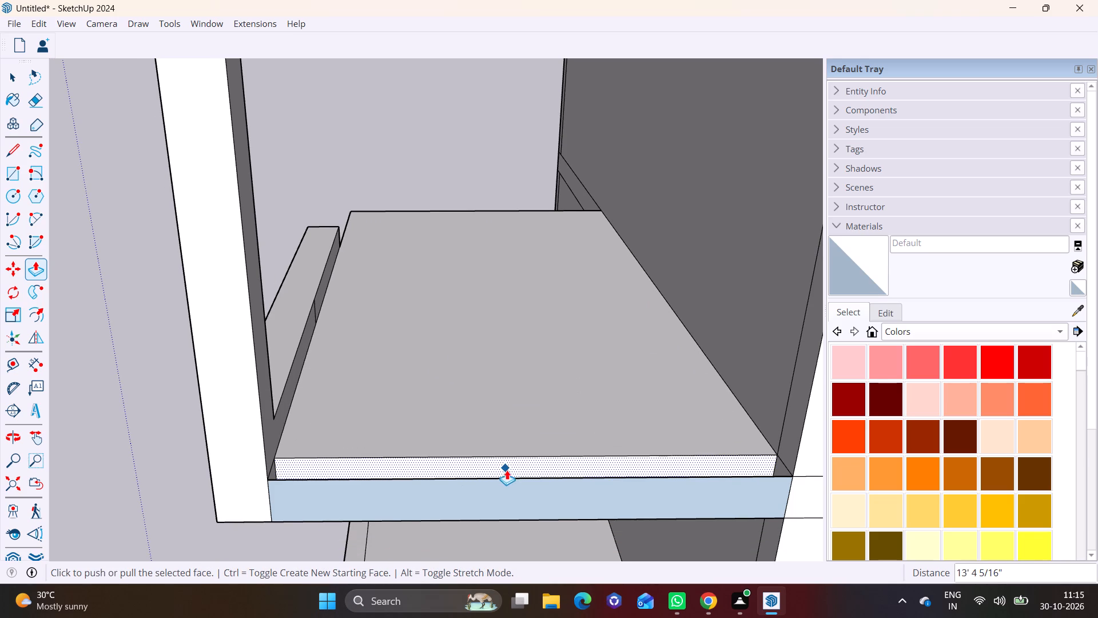
{"action": "left_click", "coordinate": [503, 492]}
{"action": "middle_click_drag", "start_coordinate": [334, 454], "coordinate": [397, 287]}
{"action": "left_click", "coordinate": [448, 367]}
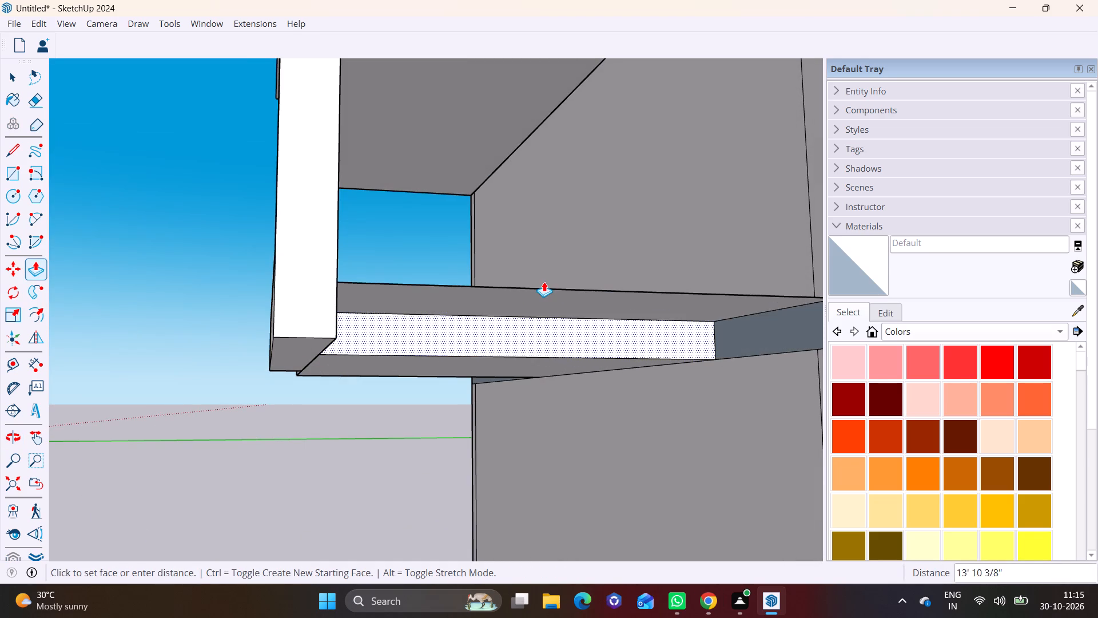
{"action": "left_click", "coordinate": [613, 290]}
{"action": "key", "text": "space"}
{"action": "left_click", "coordinate": [239, 392]}
Cover the slab section's open top with a rectangle about 18' 7" by 10' 3" between its opposite corners.
{"action": "scroll", "coordinate": [419, 332], "scroll_direction": "up", "scroll_amount": 1}
{"action": "middle_click_drag", "start_coordinate": [419, 332], "coordinate": [406, 366]}
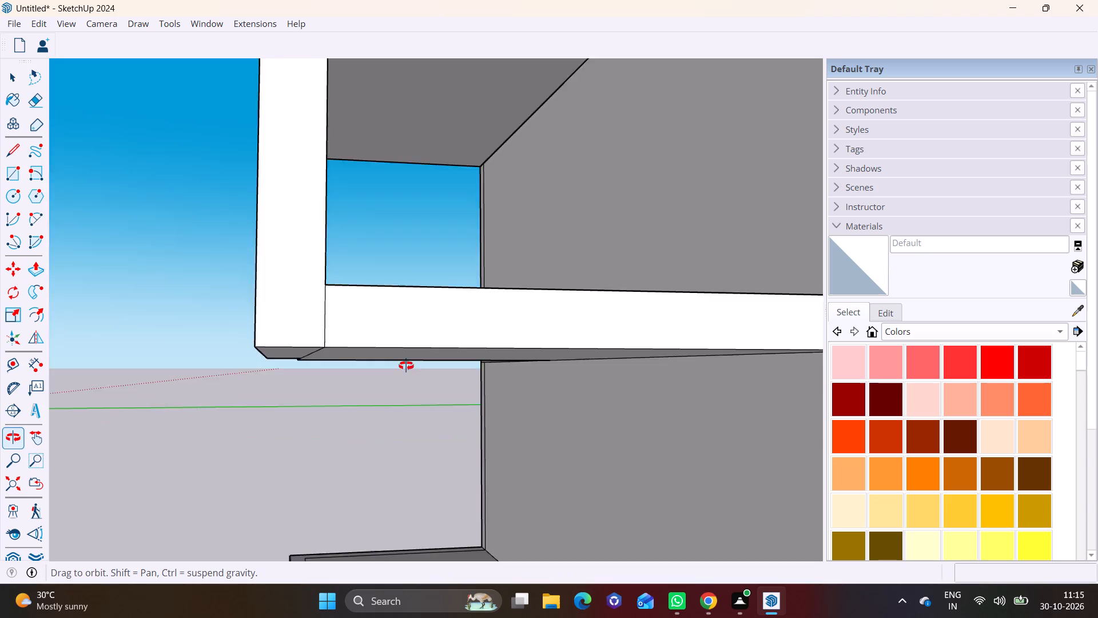
{"action": "middle_click_drag", "start_coordinate": [406, 366], "coordinate": [379, 461]}
{"action": "middle_click_drag", "start_coordinate": [468, 215], "coordinate": [431, 275]}
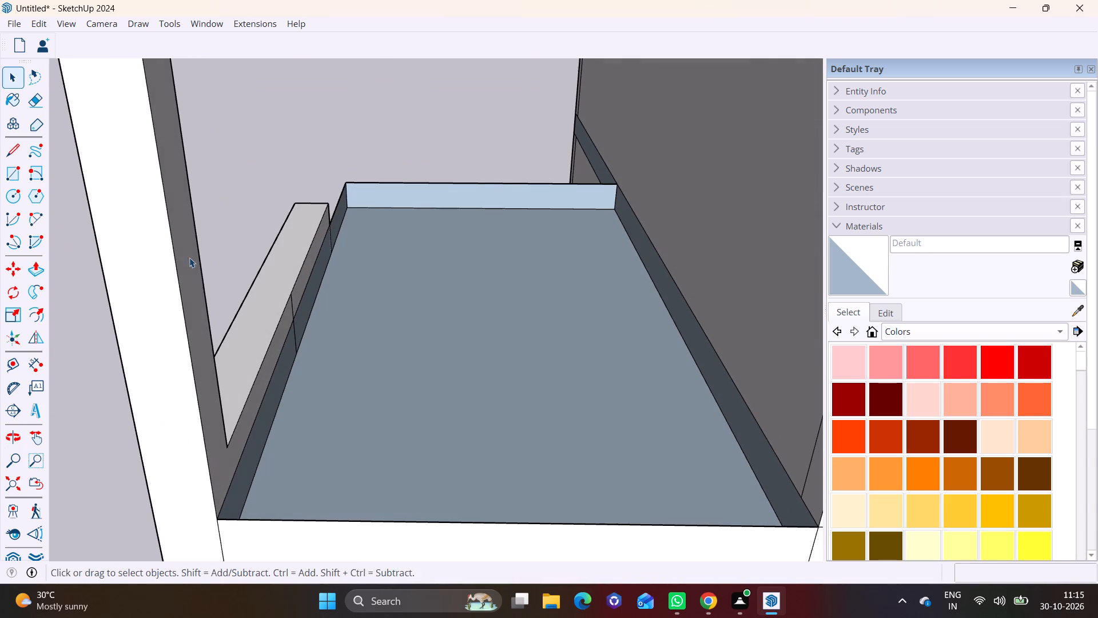
{"action": "left_click", "coordinate": [19, 167]}
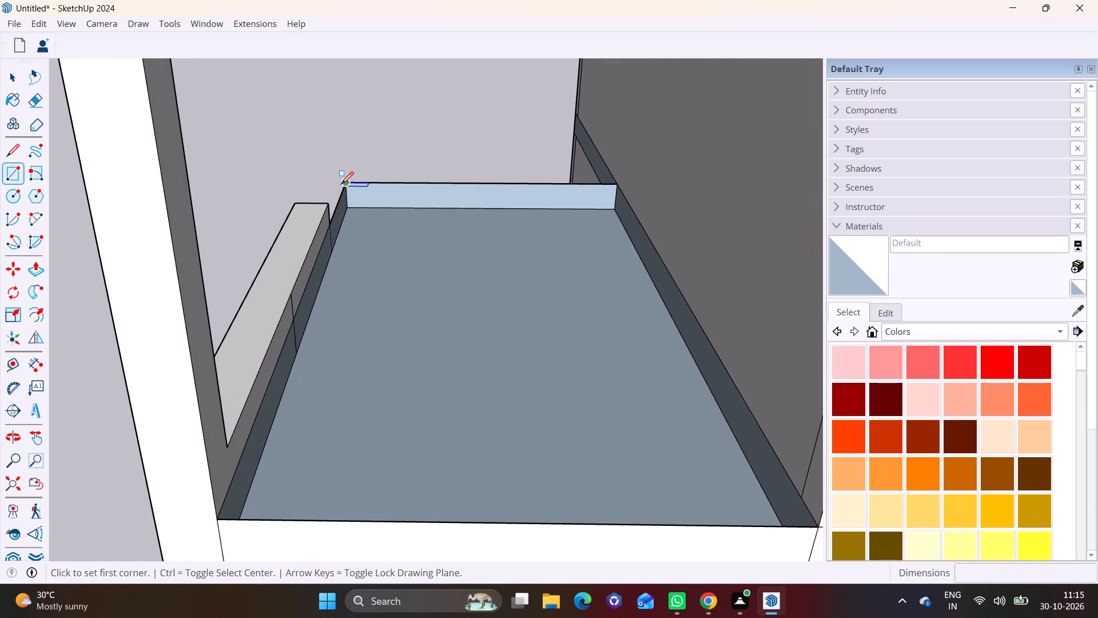
{"action": "left_click", "coordinate": [341, 184]}
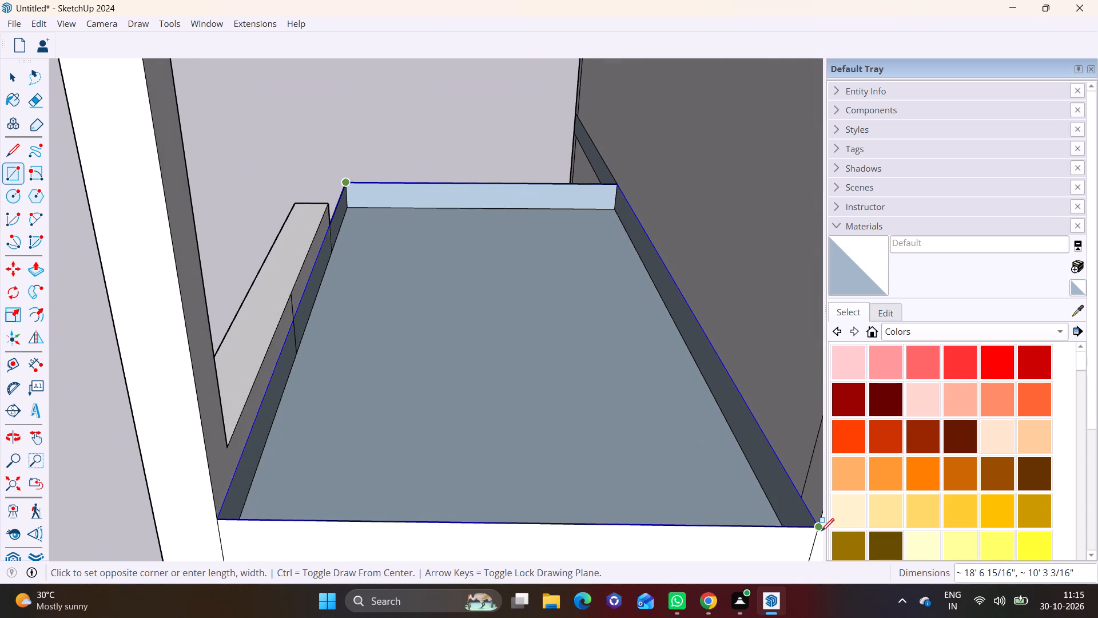
{"action": "left_click", "coordinate": [821, 530]}
Paint the front wall strip beside the second storey slab section with the white Color M00.
{"action": "scroll", "coordinate": [390, 409], "scroll_direction": "down", "scroll_amount": 6}
{"action": "middle_click_drag", "start_coordinate": [380, 443], "coordinate": [588, 299]}
{"action": "middle_click_drag", "start_coordinate": [437, 446], "coordinate": [648, 310]}
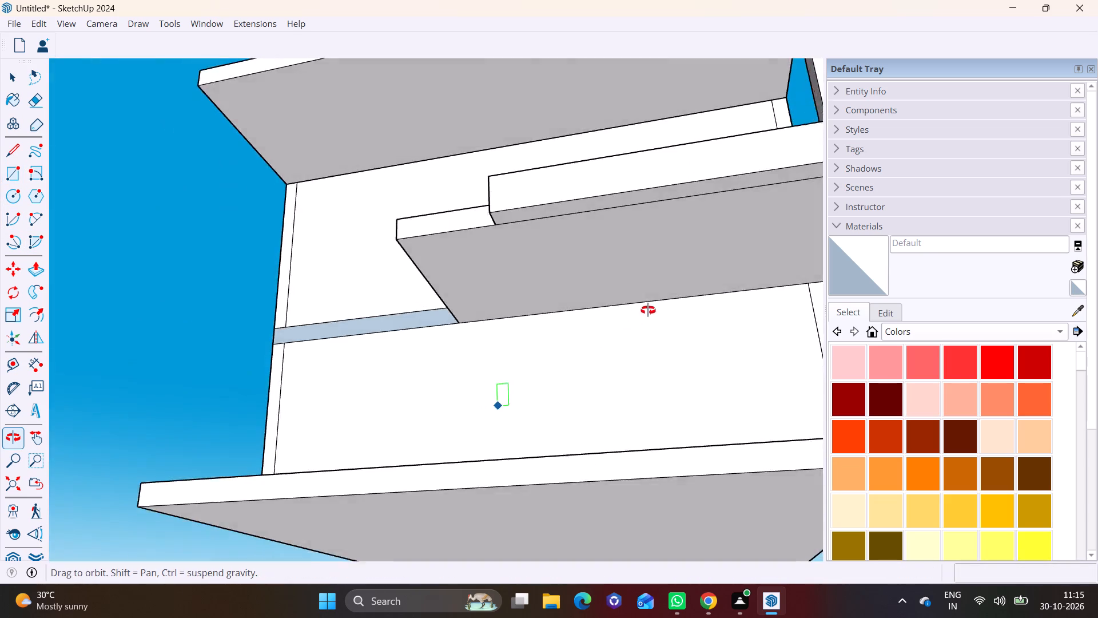
{"action": "middle_click_drag", "start_coordinate": [648, 310], "coordinate": [853, 450]}
{"action": "scroll", "coordinate": [468, 346], "scroll_direction": "up", "scroll_amount": 2}
{"action": "left_click", "coordinate": [141, 298]}
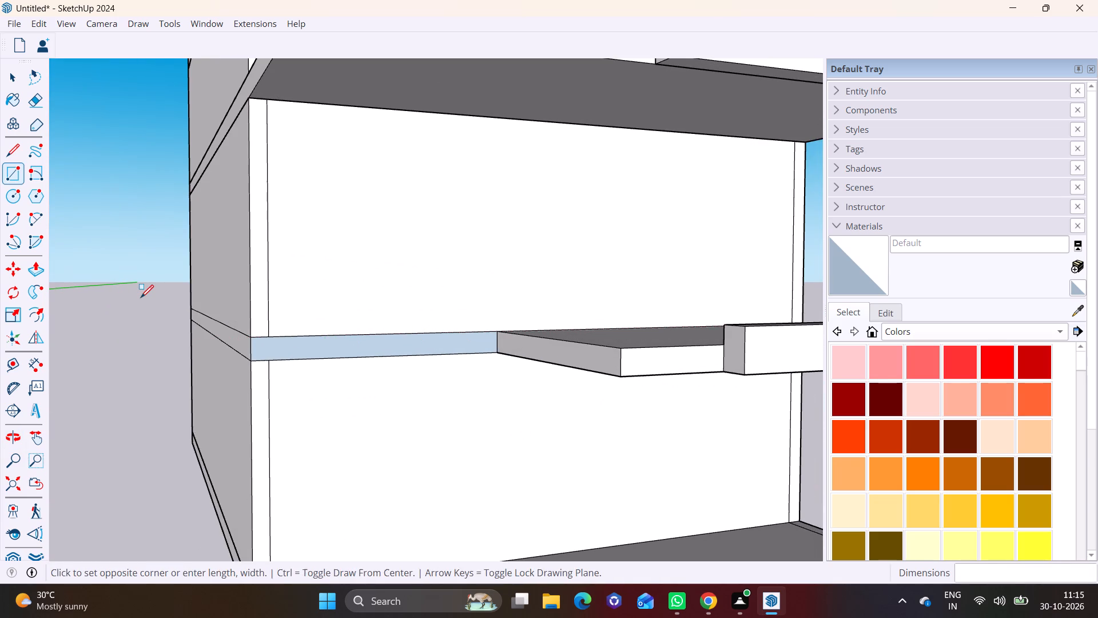
{"action": "key", "text": "space"}
{"action": "scroll", "coordinate": [909, 456], "scroll_direction": "down", "scroll_amount": 3}
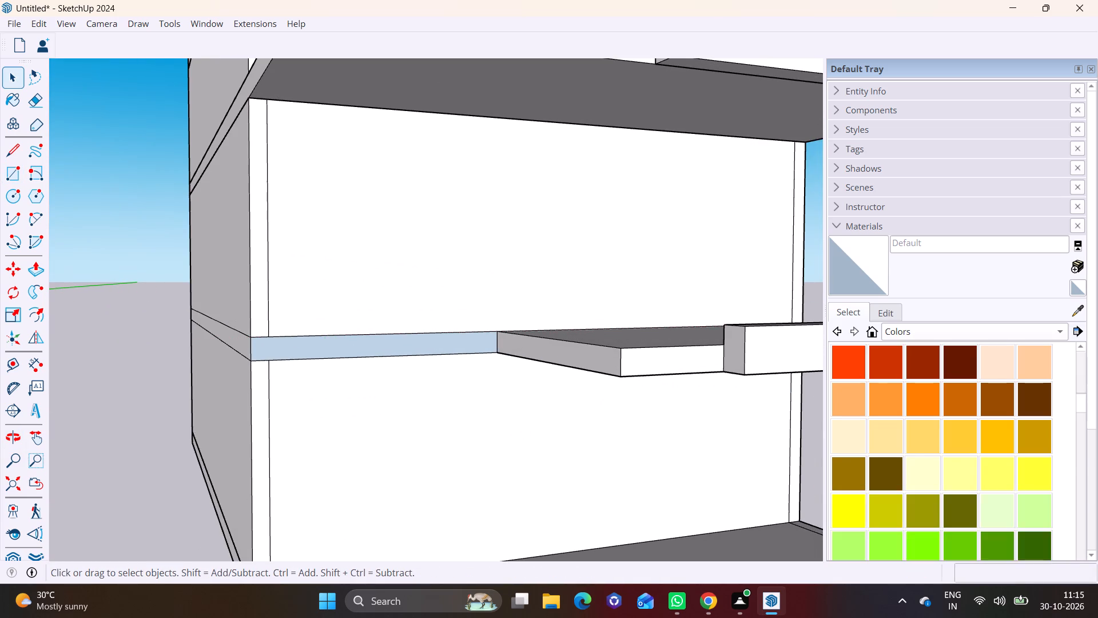
{"action": "scroll", "coordinate": [889, 480], "scroll_direction": "down", "scroll_amount": 13}
{"action": "left_click", "coordinate": [851, 401]}
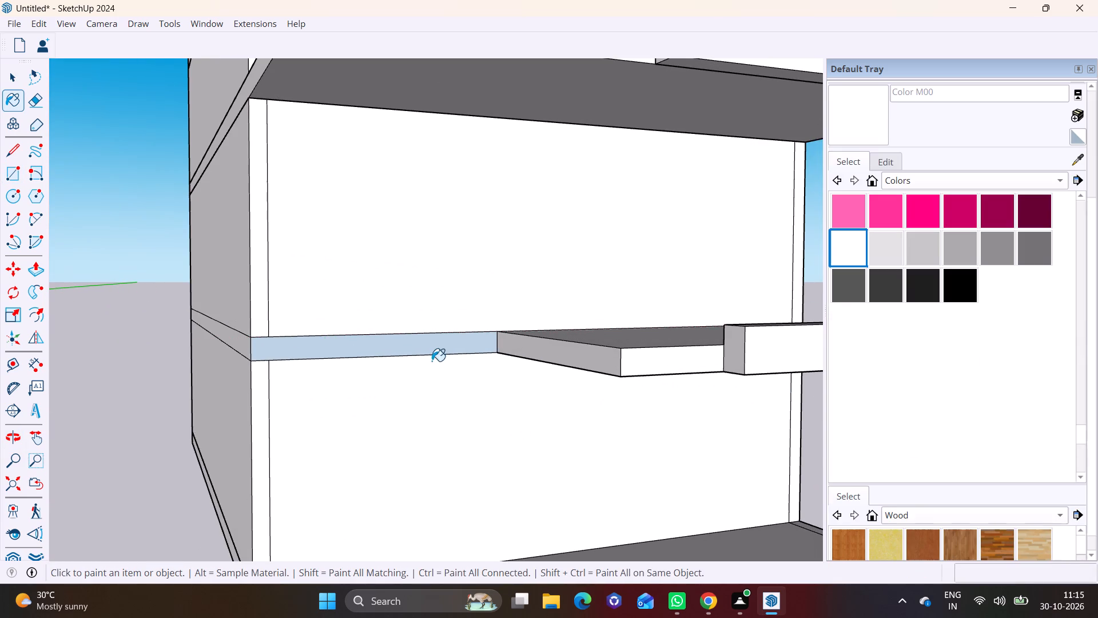
{"action": "left_click", "coordinate": [391, 355]}
{"action": "key", "text": "space"}
{"action": "left_click", "coordinate": [104, 362]}
{"action": "scroll", "coordinate": [271, 377], "scroll_direction": "down", "scroll_amount": 4}
{"action": "middle_click_drag", "start_coordinate": [416, 411], "coordinate": [372, 424]}
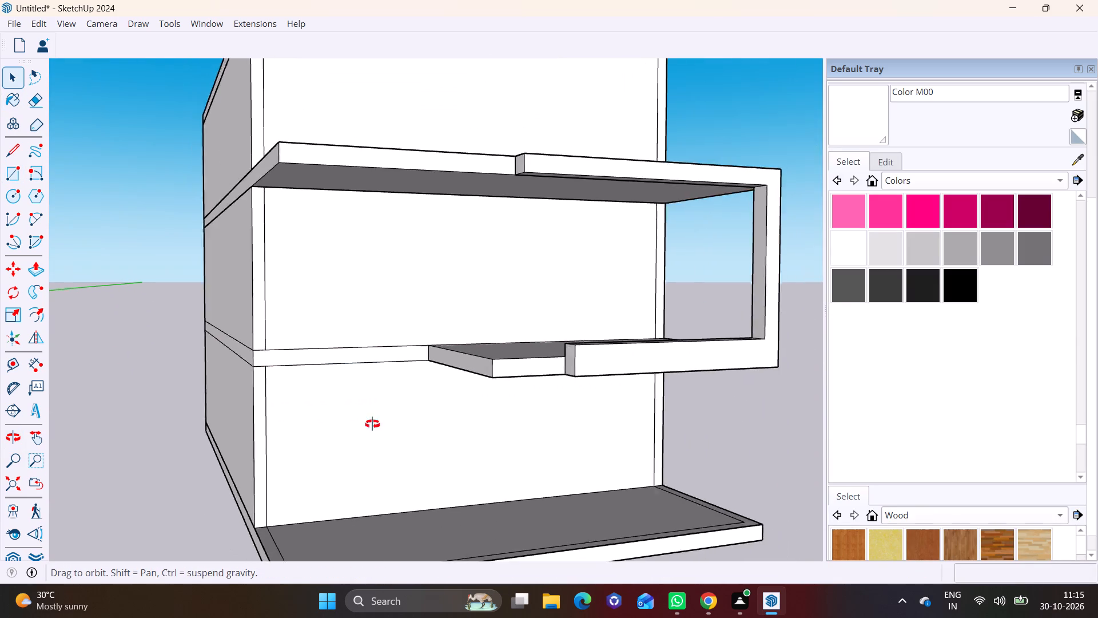
Draw a vertical line down the ground-storey front wall from the second storey slab section's lower inner corner to the base slab.
{"action": "middle_click_drag", "start_coordinate": [372, 424], "coordinate": [343, 392]}
{"action": "middle_click_drag", "start_coordinate": [352, 403], "coordinate": [451, 419]}
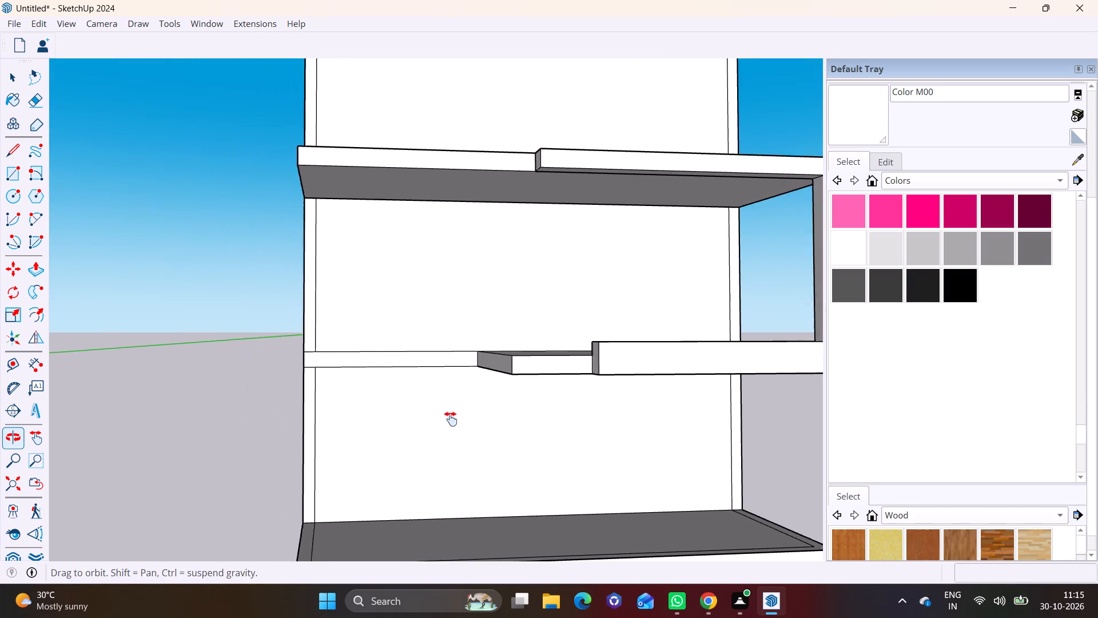
{"action": "middle_click_drag", "start_coordinate": [451, 419], "coordinate": [458, 417]}
{"action": "scroll", "coordinate": [414, 373], "scroll_direction": "up", "scroll_amount": 2}
{"action": "middle_click_drag", "start_coordinate": [436, 375], "coordinate": [385, 368]}
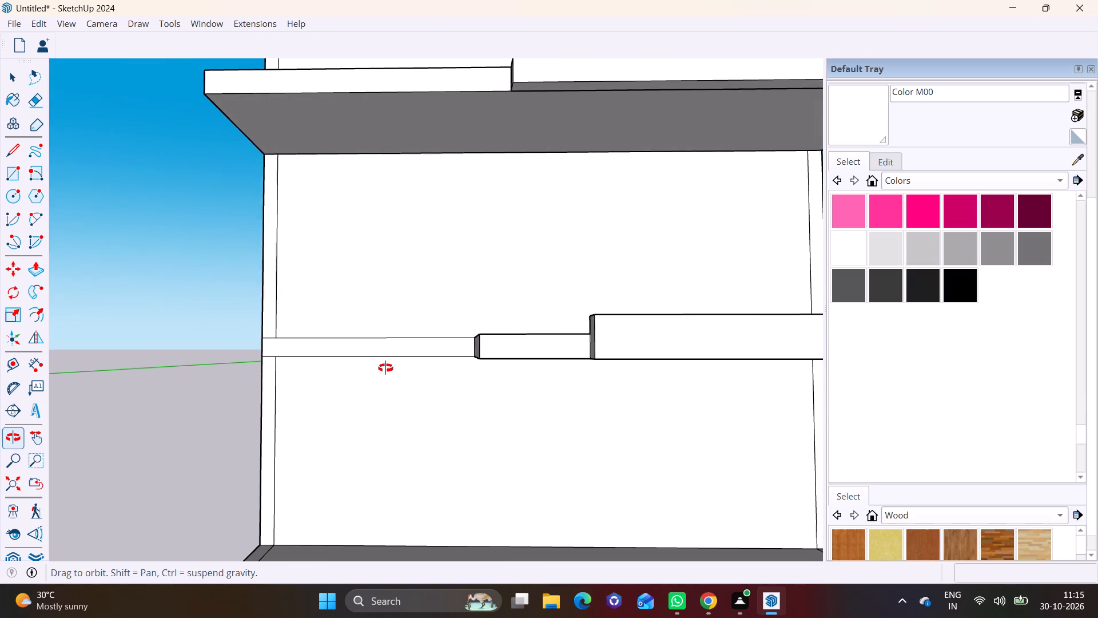
{"action": "middle_click_drag", "start_coordinate": [385, 368], "coordinate": [385, 368]}
{"action": "scroll", "coordinate": [386, 368], "scroll_direction": "down", "scroll_amount": 1}
{"action": "left_click", "coordinate": [7, 156]}
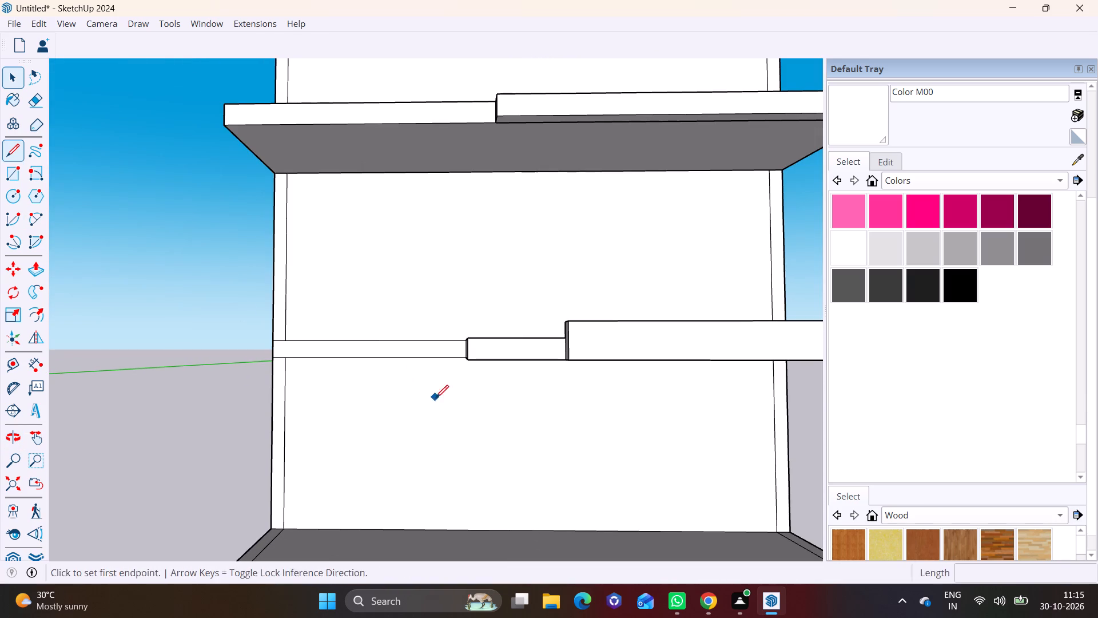
{"action": "middle_click_drag", "start_coordinate": [441, 400], "coordinate": [582, 393]}
{"action": "scroll", "coordinate": [592, 377], "scroll_direction": "up", "scroll_amount": 2}
{"action": "left_click", "coordinate": [539, 350]}
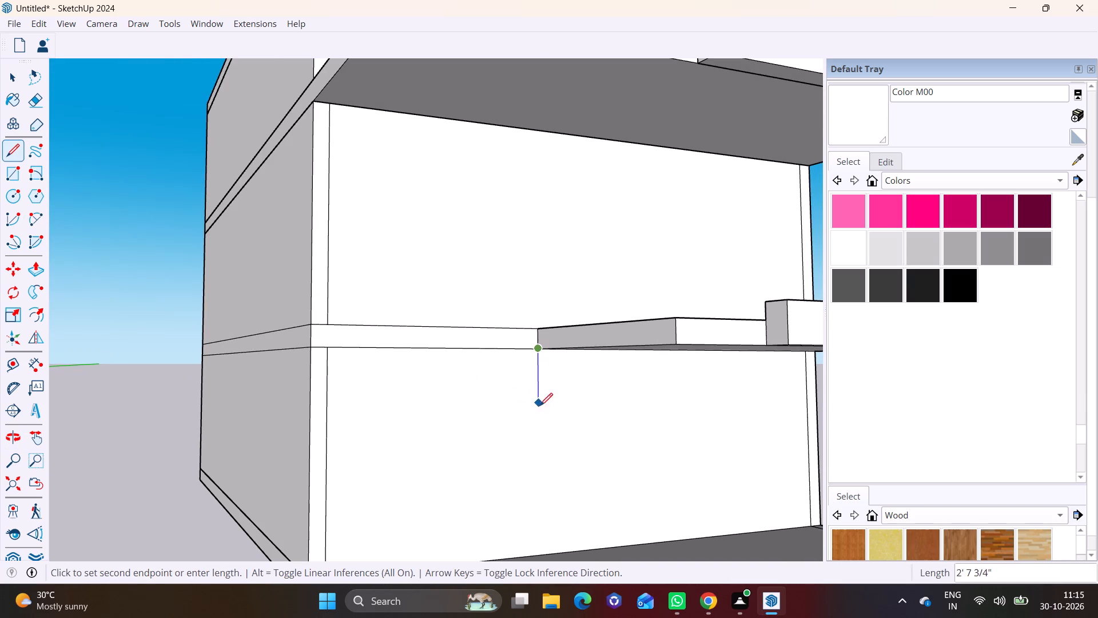
{"action": "left_click", "coordinate": [538, 554]}
{"action": "key", "text": "space"}
{"action": "left_click", "coordinate": [472, 488]}
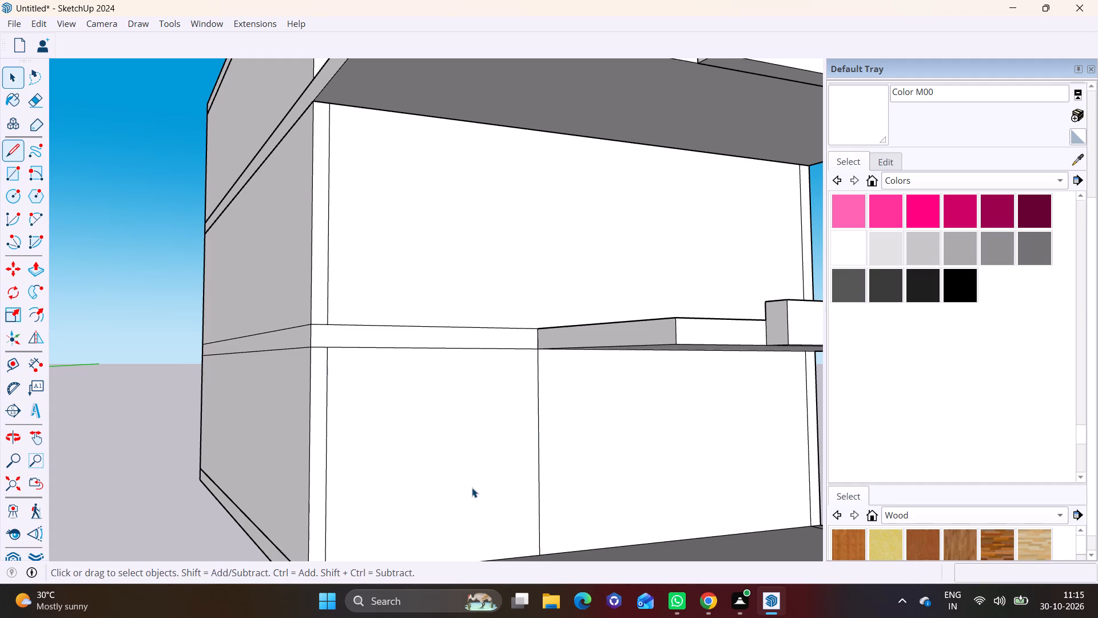
Draw a line about 10' 3" long across the second storey slab section's top, marking a narrow strip along its inner end.
{"action": "scroll", "coordinate": [475, 478], "scroll_direction": "down", "scroll_amount": 1}
{"action": "middle_click_drag", "start_coordinate": [489, 469], "coordinate": [449, 509]}
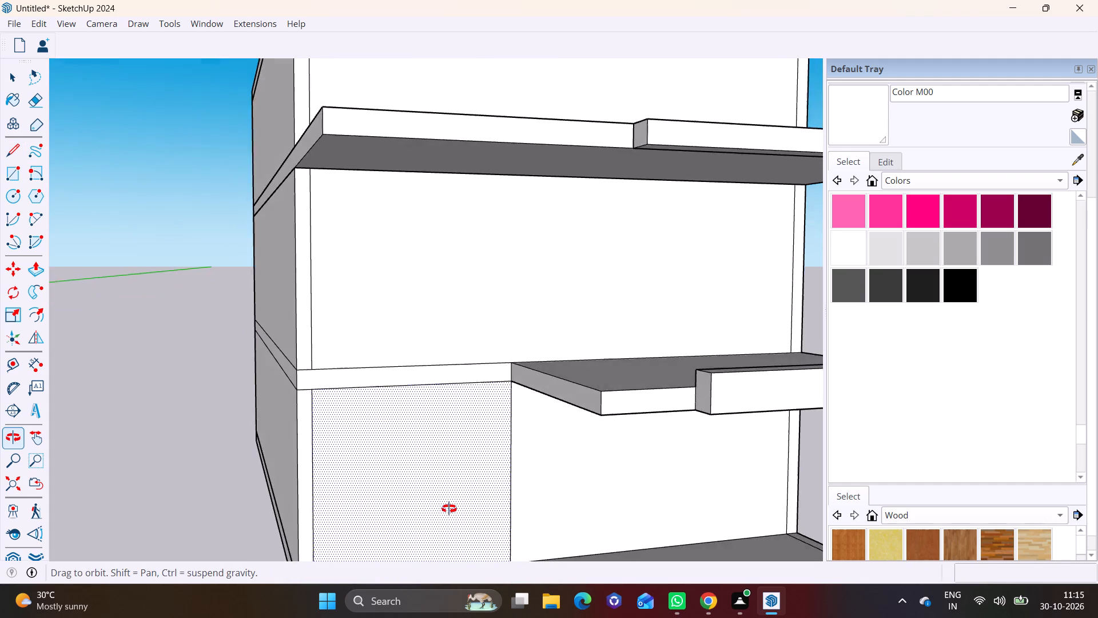
{"action": "middle_click_drag", "start_coordinate": [449, 509], "coordinate": [525, 502]}
{"action": "middle_click_drag", "start_coordinate": [503, 492], "coordinate": [400, 575], "text": "shift"}
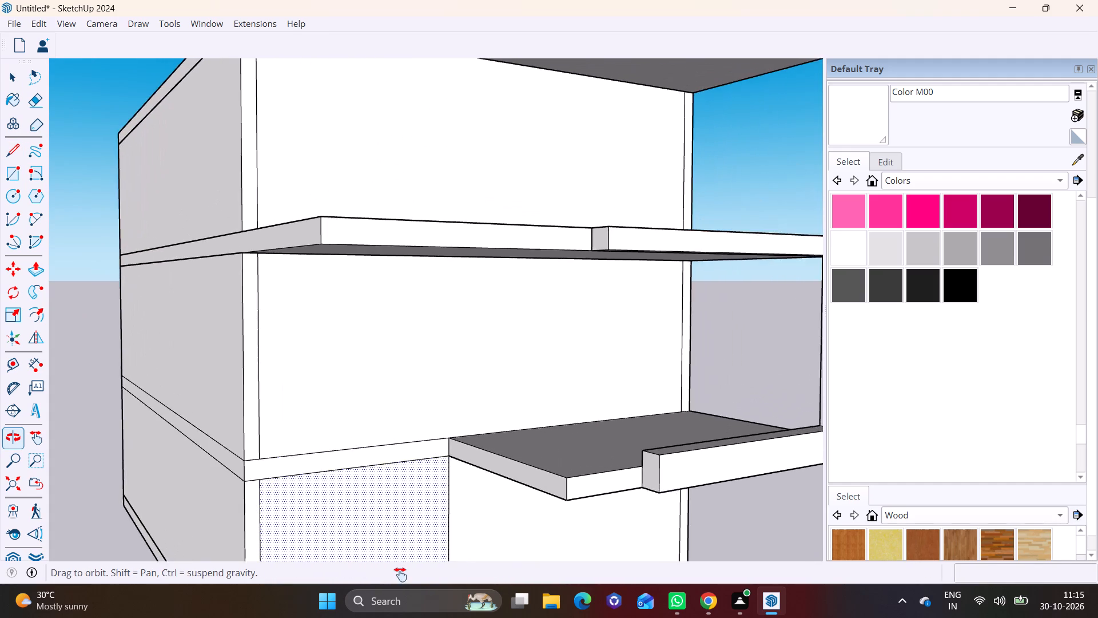
{"action": "middle_click_drag", "start_coordinate": [400, 575], "coordinate": [371, 601], "text": "shift"}
{"action": "scroll", "coordinate": [440, 537], "scroll_direction": "up", "scroll_amount": 2}
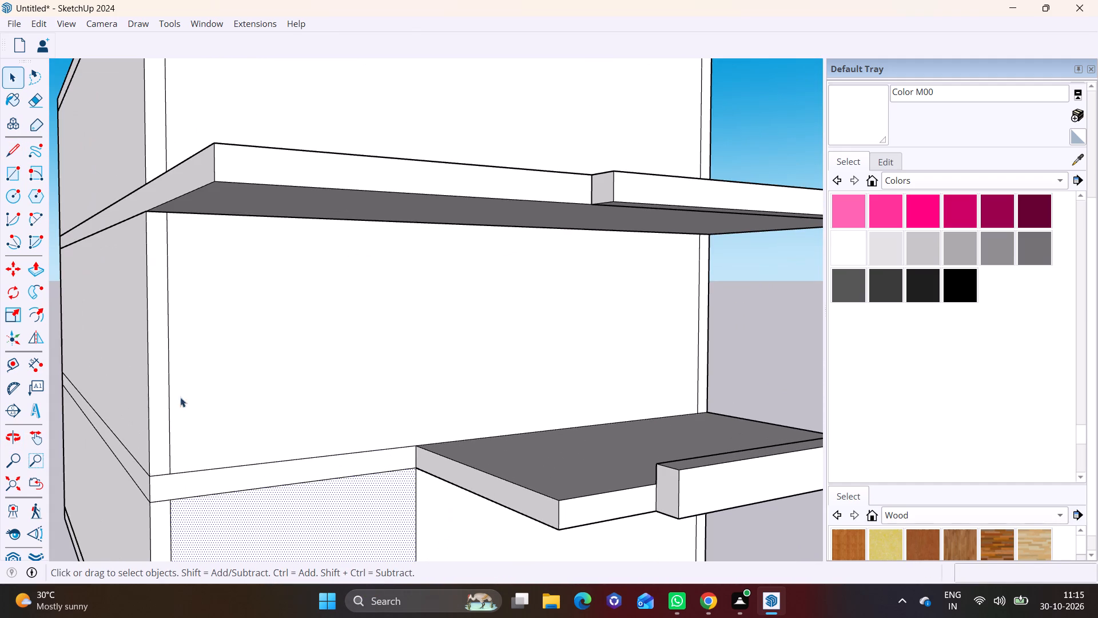
{"action": "left_click", "coordinate": [5, 146]}
{"action": "middle_click_drag", "start_coordinate": [325, 364], "coordinate": [320, 463]}
{"action": "middle_click_drag", "start_coordinate": [458, 485], "coordinate": [437, 381], "text": "shift"}
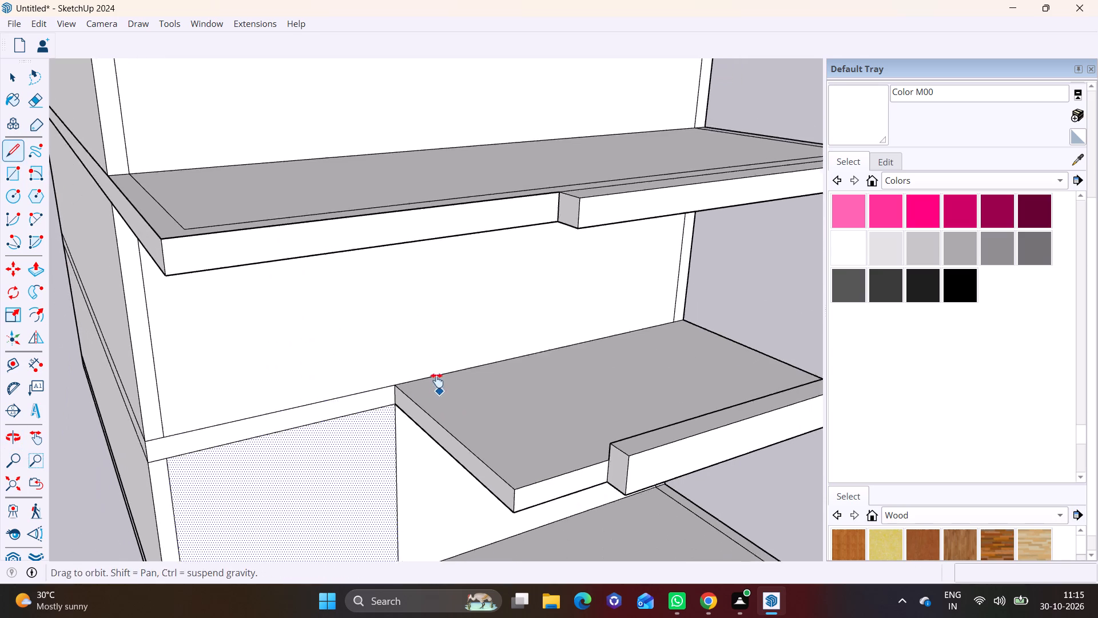
{"action": "middle_click_drag", "start_coordinate": [437, 381], "coordinate": [437, 371], "text": "shift"}
{"action": "left_click", "coordinate": [419, 365]}
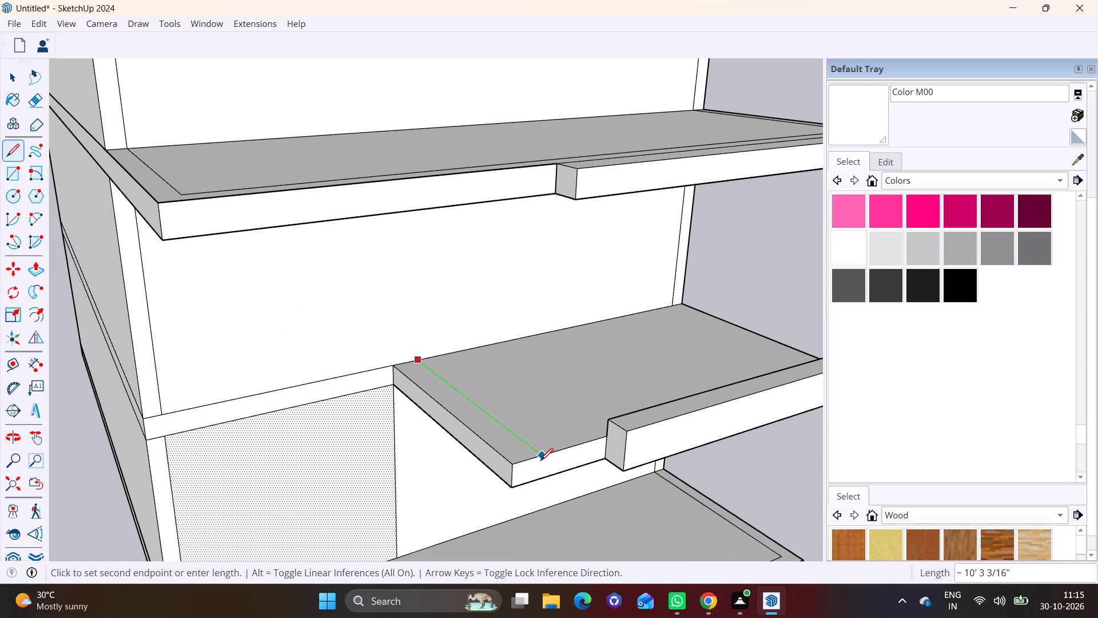
{"action": "left_click", "coordinate": [540, 459]}
{"action": "key", "text": "space"}
Push/Pull the narrow strip on the slab section up 9' 11 7/8" to the underside of the slab above.
{"action": "left_click", "coordinate": [499, 434]}
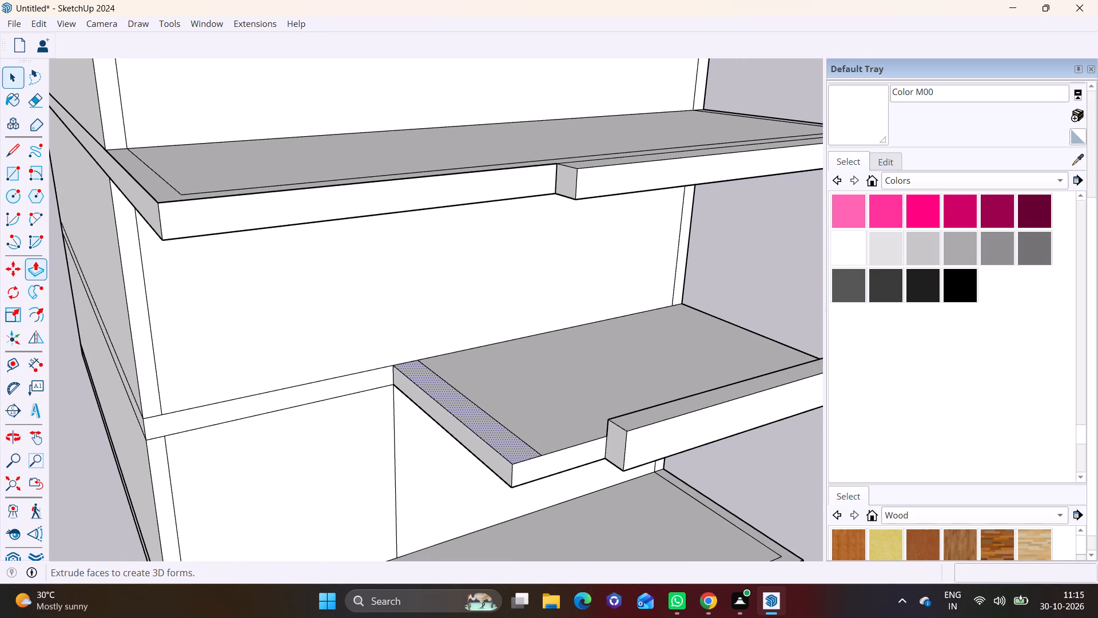
{"action": "left_click", "coordinate": [41, 266]}
{"action": "left_click", "coordinate": [492, 438]}
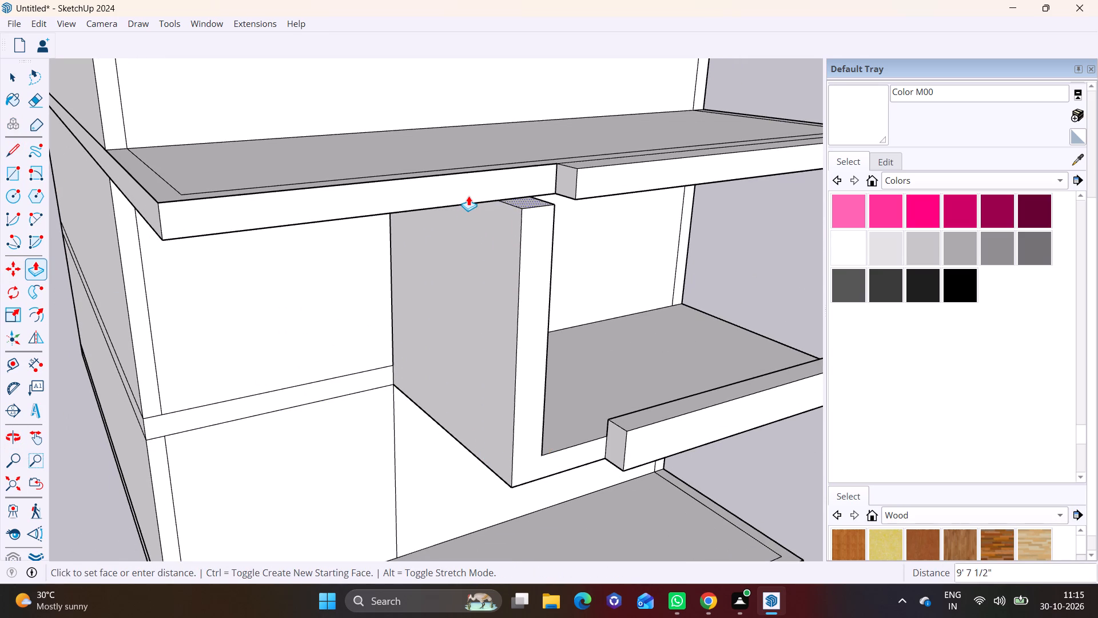
{"action": "left_click", "coordinate": [467, 186]}
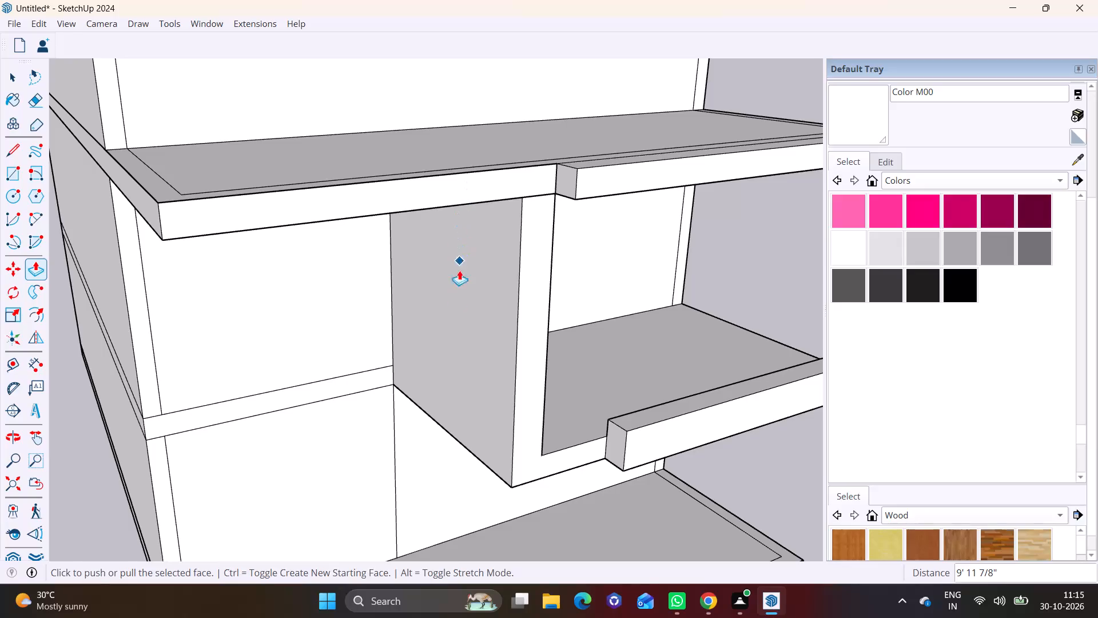
{"action": "key", "text": "space"}
Draw a second vertical line, 10' long, beside the first on the ground-storey front wall, marking a narrow wall strip below the slab.
{"action": "scroll", "coordinate": [502, 408], "scroll_direction": "down", "scroll_amount": 3}
{"action": "middle_click_drag", "start_coordinate": [494, 431], "coordinate": [353, 315]}
{"action": "scroll", "coordinate": [367, 430], "scroll_direction": "down", "scroll_amount": 2}
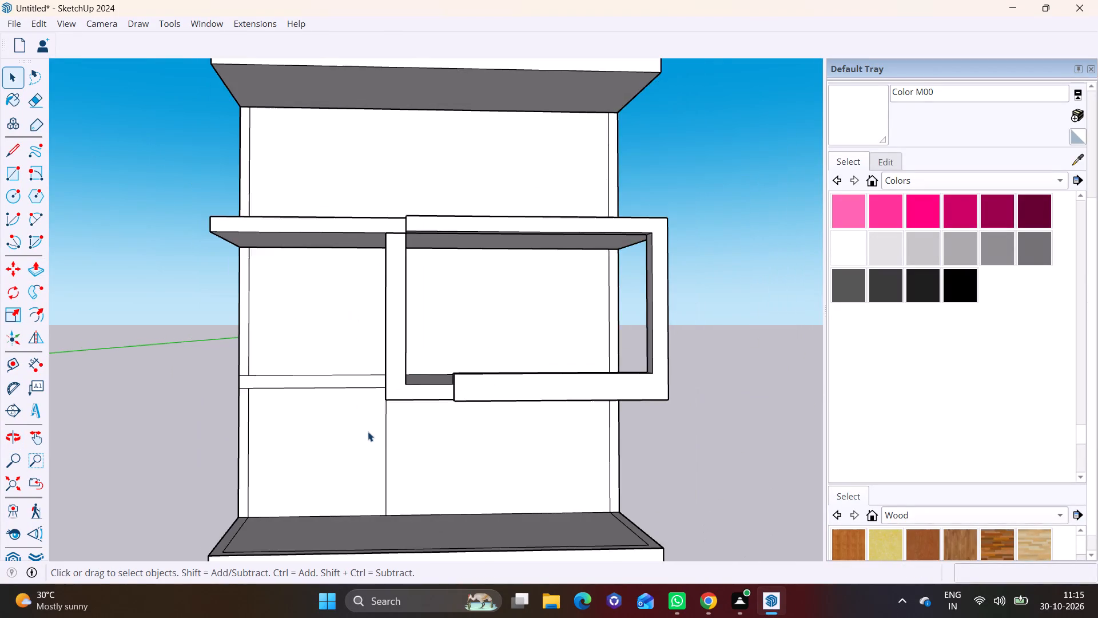
{"action": "scroll", "coordinate": [368, 431], "scroll_direction": "down", "scroll_amount": 2}
{"action": "middle_click_drag", "start_coordinate": [410, 435], "coordinate": [544, 410], "text": "shift"}
{"action": "middle_click_drag", "start_coordinate": [539, 421], "coordinate": [409, 434]}
{"action": "middle_click_drag", "start_coordinate": [436, 413], "coordinate": [500, 301]}
{"action": "middle_click_drag", "start_coordinate": [489, 307], "coordinate": [614, 529]}
{"action": "scroll", "coordinate": [544, 494], "scroll_direction": "up", "scroll_amount": 2}
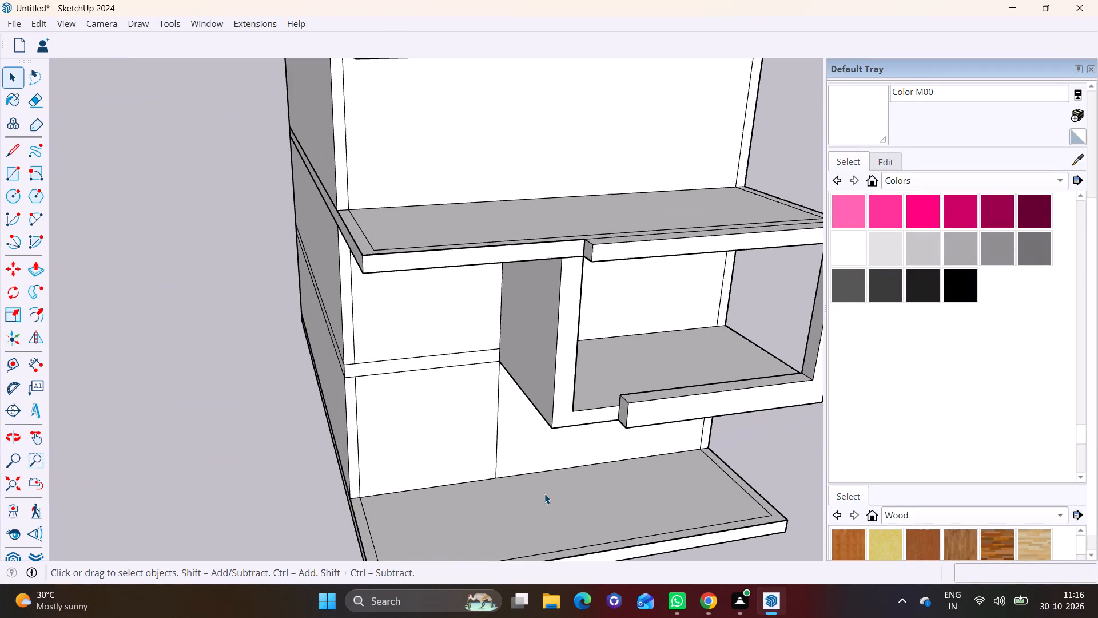
{"action": "middle_click_drag", "start_coordinate": [507, 469], "coordinate": [470, 379], "text": "shift"}
{"action": "left_click", "coordinate": [13, 148]}
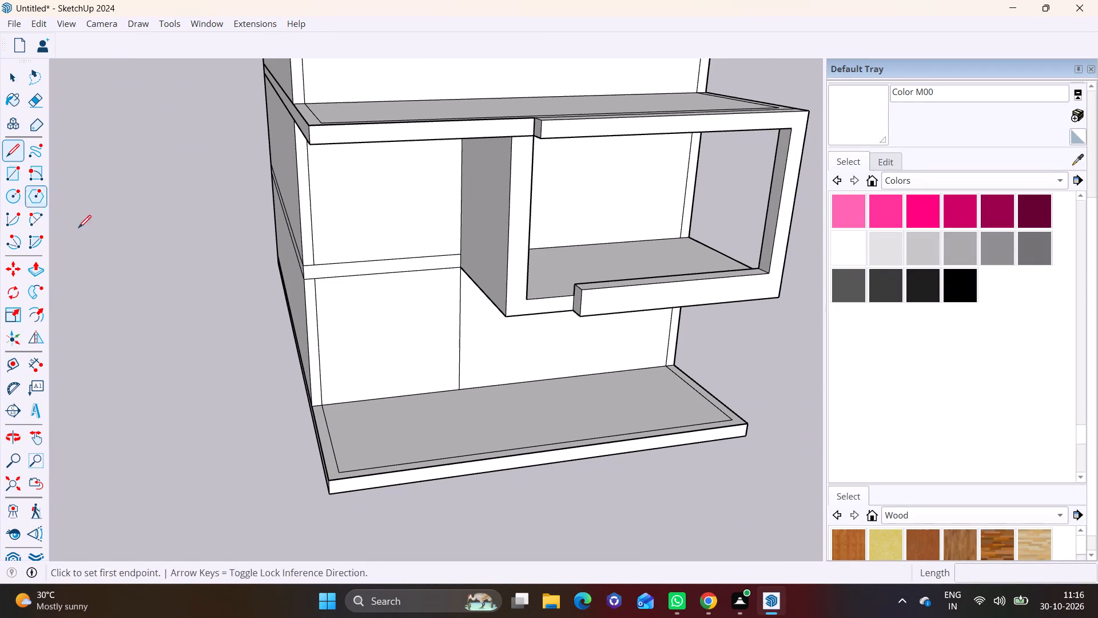
{"action": "middle_click_drag", "start_coordinate": [508, 371], "coordinate": [497, 272]}
{"action": "scroll", "coordinate": [481, 293], "scroll_direction": "up", "scroll_amount": 3}
{"action": "middle_click_drag", "start_coordinate": [463, 287], "coordinate": [443, 243]}
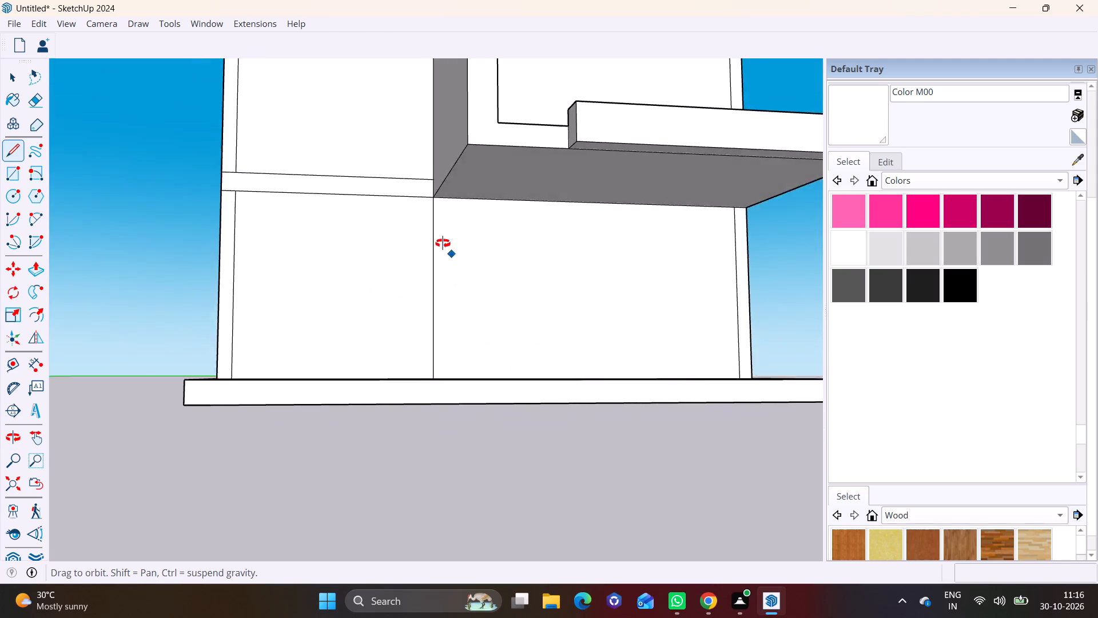
{"action": "middle_click_drag", "start_coordinate": [443, 243], "coordinate": [433, 232]}
{"action": "left_click", "coordinate": [448, 193]}
{"action": "middle_click_drag", "start_coordinate": [444, 284], "coordinate": [446, 380]}
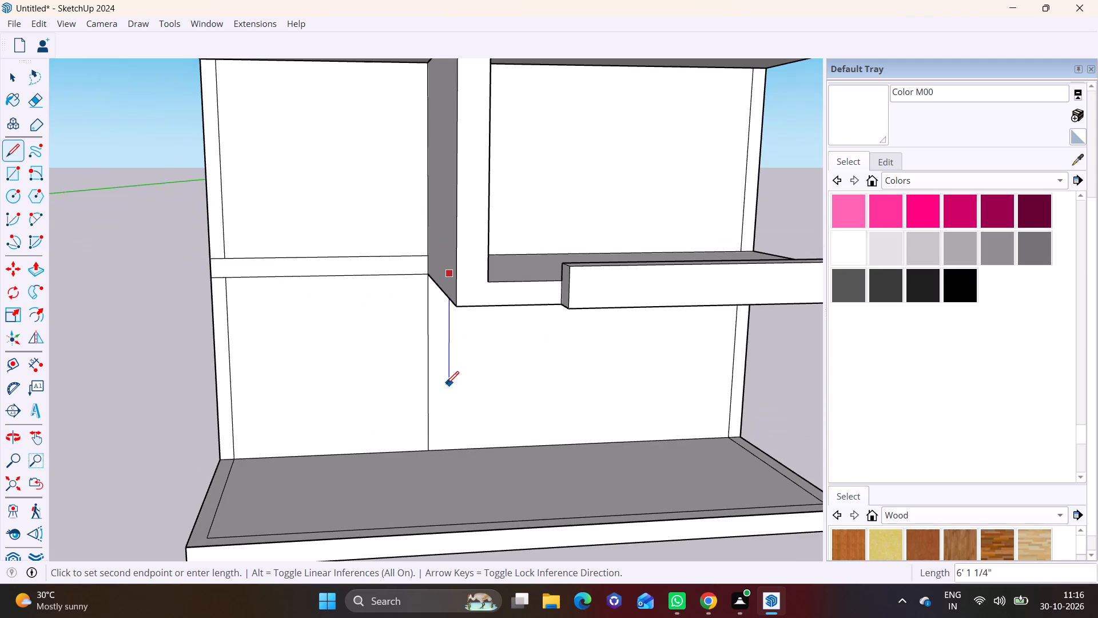
{"action": "left_click", "coordinate": [446, 448]}
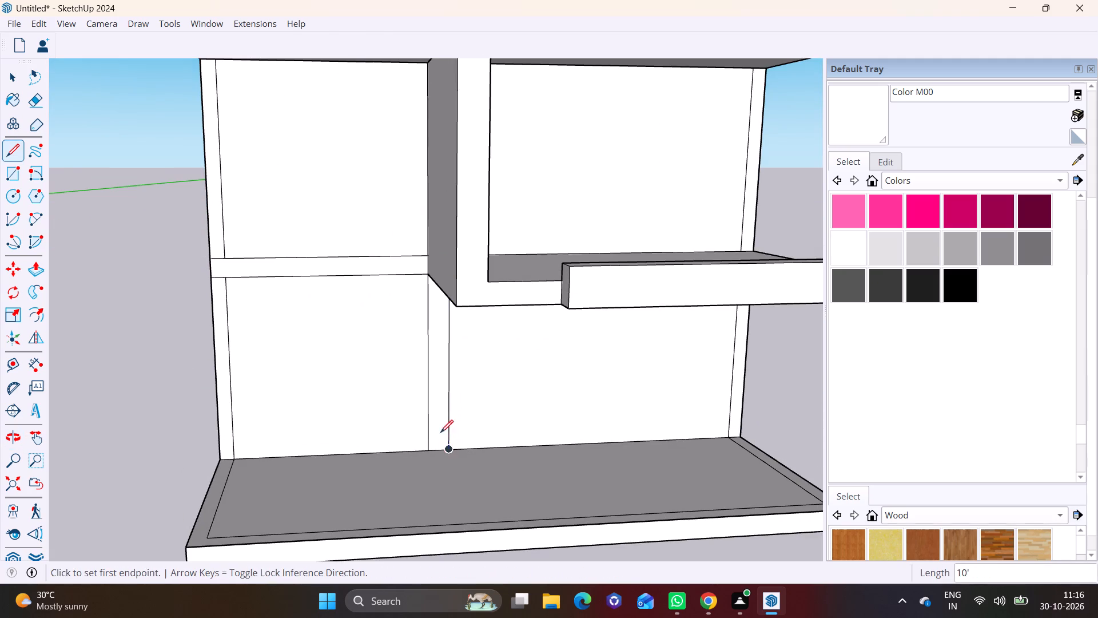
{"action": "key", "text": "space"}
Push/Pull the narrow ground-storey wall strip outward about 9' 6" and extend it flush with the front edge of the wall above.
{"action": "left_click", "coordinate": [440, 417]}
{"action": "left_click", "coordinate": [29, 266]}
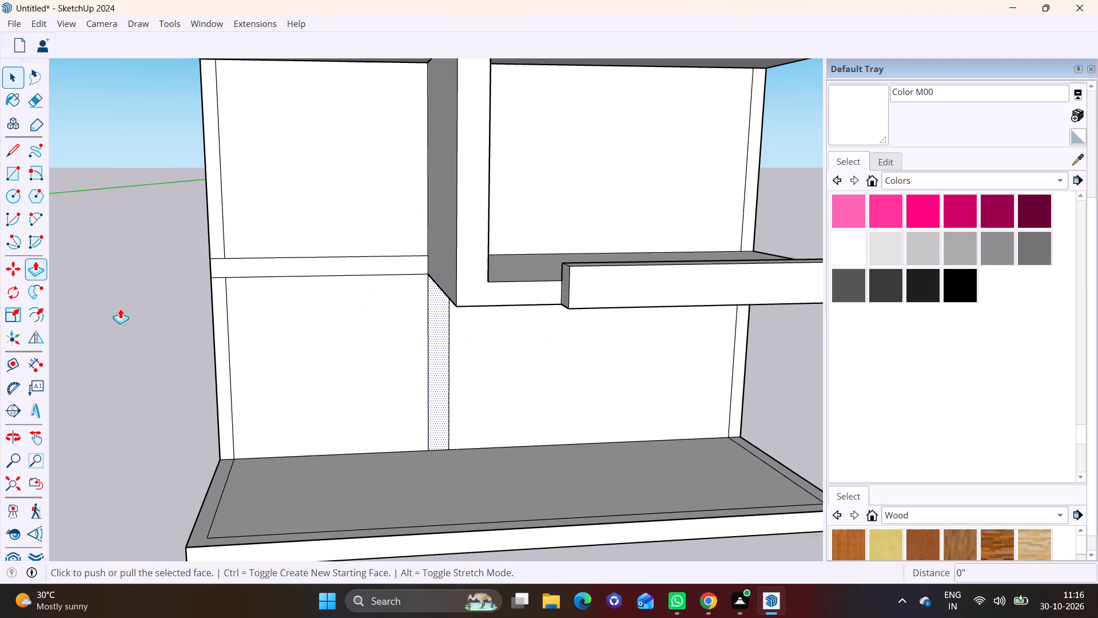
{"action": "left_click", "coordinate": [437, 365]}
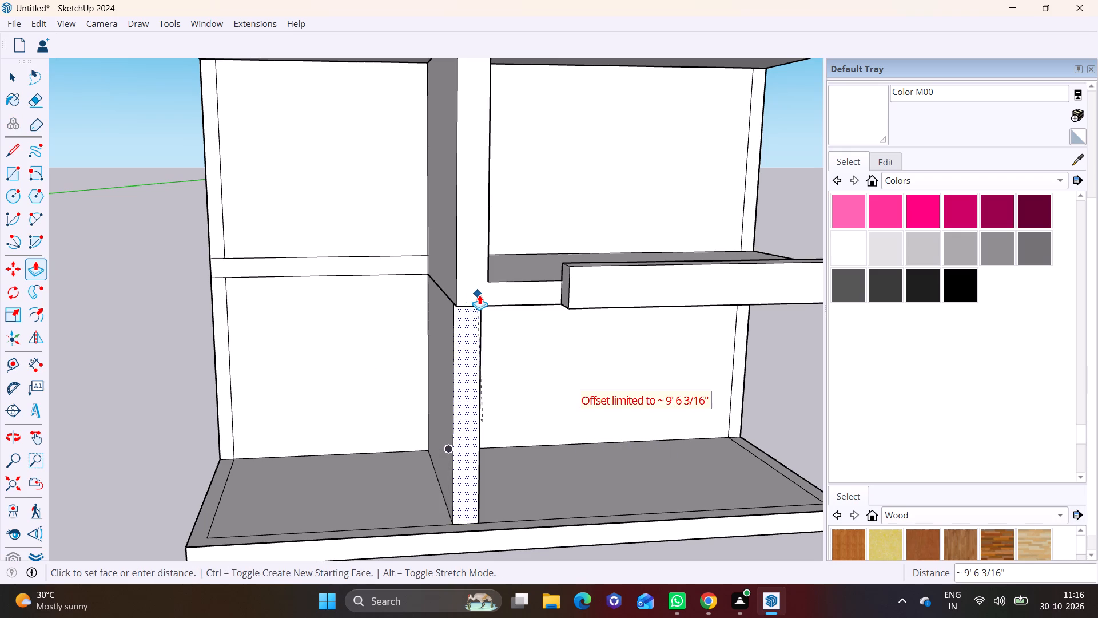
{"action": "left_click", "coordinate": [480, 295]}
{"action": "scroll", "coordinate": [483, 340], "scroll_direction": "up", "scroll_amount": 2}
{"action": "middle_click_drag", "start_coordinate": [483, 340], "coordinate": [487, 314]}
{"action": "middle_click_drag", "start_coordinate": [487, 307], "coordinate": [543, 241]}
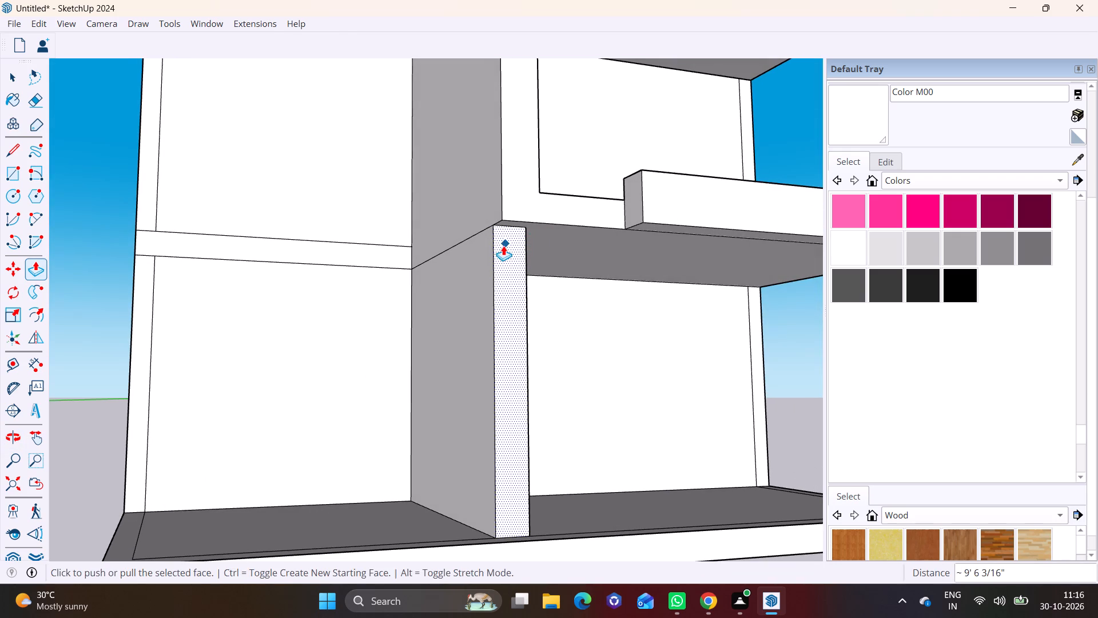
{"action": "left_click", "coordinate": [503, 245]}
{"action": "left_click", "coordinate": [508, 220]}
{"action": "key", "text": "space"}
{"action": "left_click", "coordinate": [120, 317]}
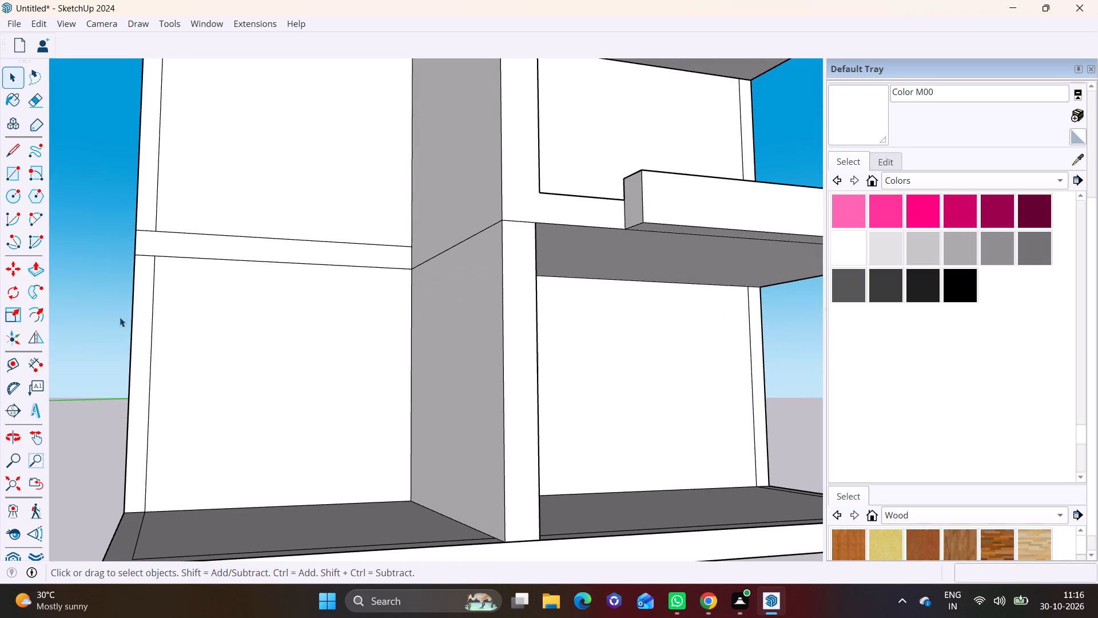
Examine the two-storey dividing wall and the open bay beside it from the front and the side.
{"action": "middle_click_drag", "start_coordinate": [381, 354], "coordinate": [305, 401]}
{"action": "scroll", "coordinate": [320, 410], "scroll_direction": "down", "scroll_amount": 4}
{"action": "middle_click_drag", "start_coordinate": [325, 410], "coordinate": [444, 415], "text": "shift"}
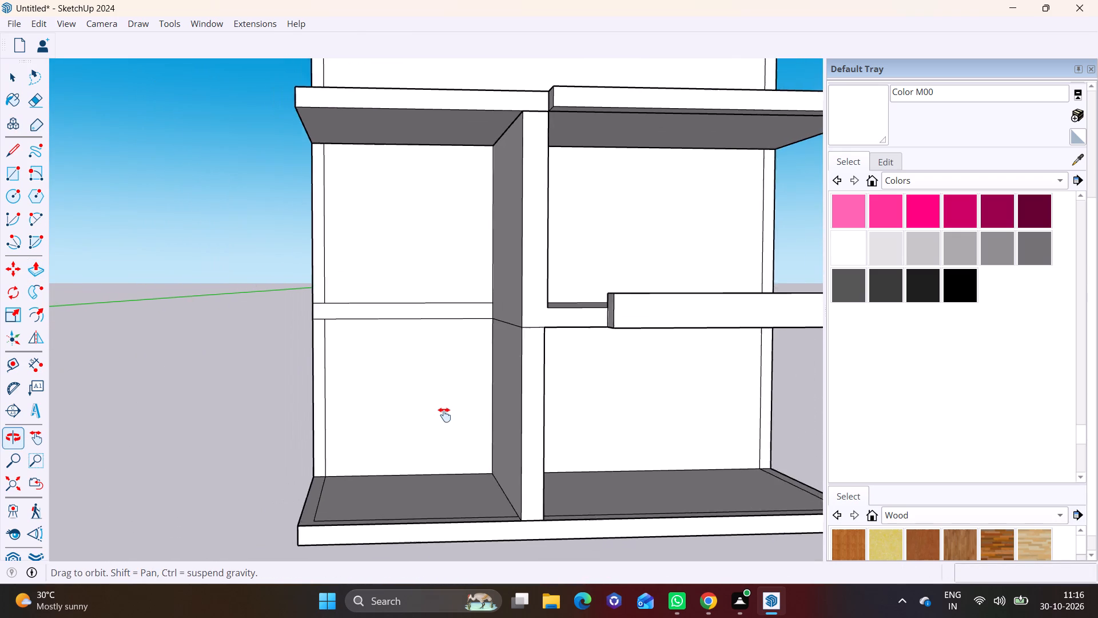
{"action": "middle_click_drag", "start_coordinate": [444, 415], "coordinate": [480, 419], "text": "shift"}
{"action": "middle_click_drag", "start_coordinate": [413, 408], "coordinate": [466, 397]}
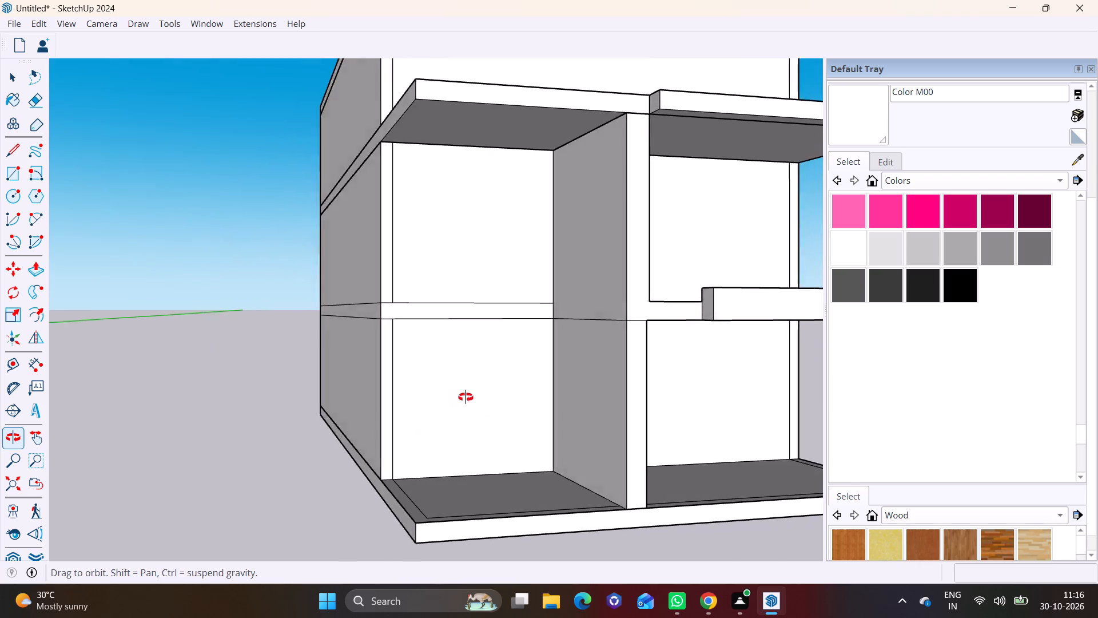
{"action": "middle_click_drag", "start_coordinate": [466, 397], "coordinate": [545, 404]}
{"action": "scroll", "coordinate": [534, 406], "scroll_direction": "down", "scroll_amount": 1}
{"action": "middle_click_drag", "start_coordinate": [518, 413], "coordinate": [469, 451], "text": "shift"}
{"action": "middle_click_drag", "start_coordinate": [458, 450], "coordinate": [493, 443]}
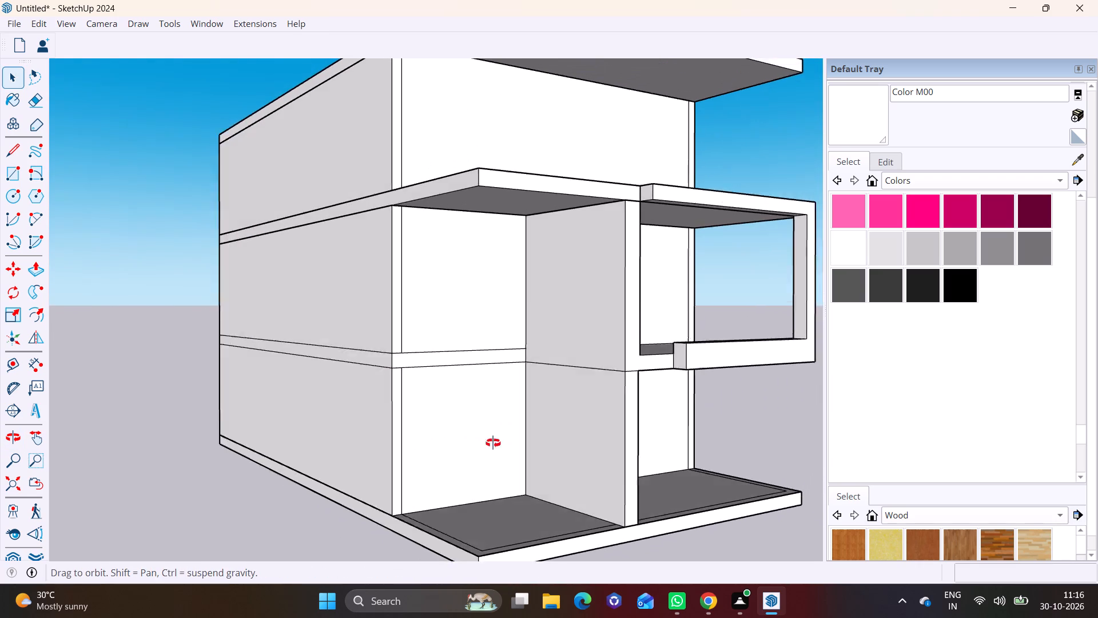
{"action": "middle_click_drag", "start_coordinate": [493, 443], "coordinate": [566, 446]}
{"action": "scroll", "coordinate": [566, 447], "scroll_direction": "down", "scroll_amount": 1}
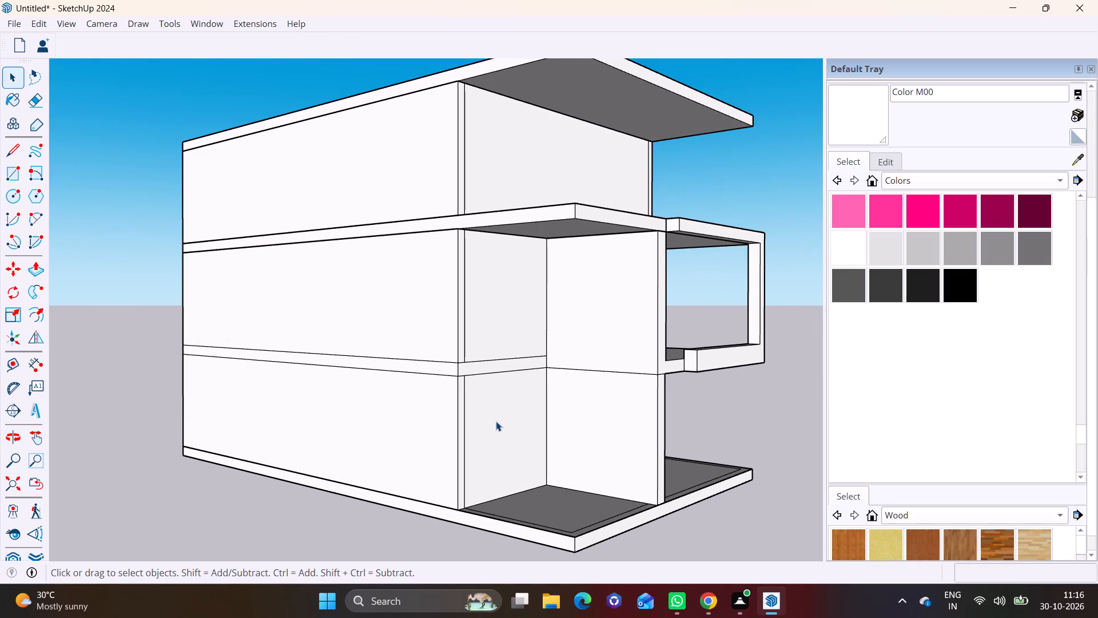
{"action": "middle_click_drag", "start_coordinate": [499, 418], "coordinate": [466, 446], "text": "shift"}
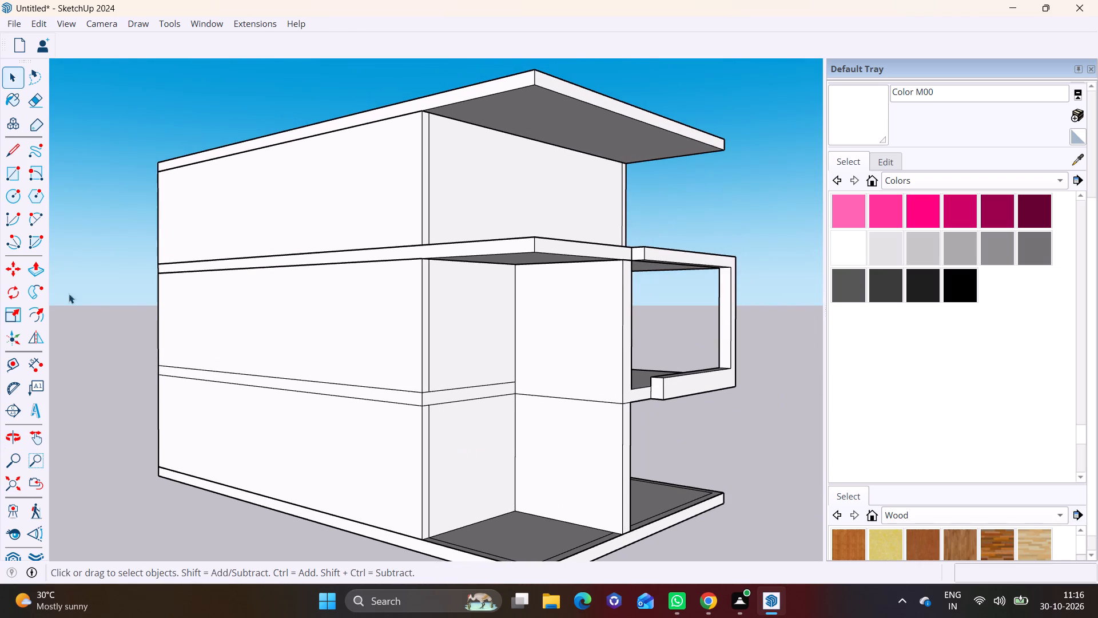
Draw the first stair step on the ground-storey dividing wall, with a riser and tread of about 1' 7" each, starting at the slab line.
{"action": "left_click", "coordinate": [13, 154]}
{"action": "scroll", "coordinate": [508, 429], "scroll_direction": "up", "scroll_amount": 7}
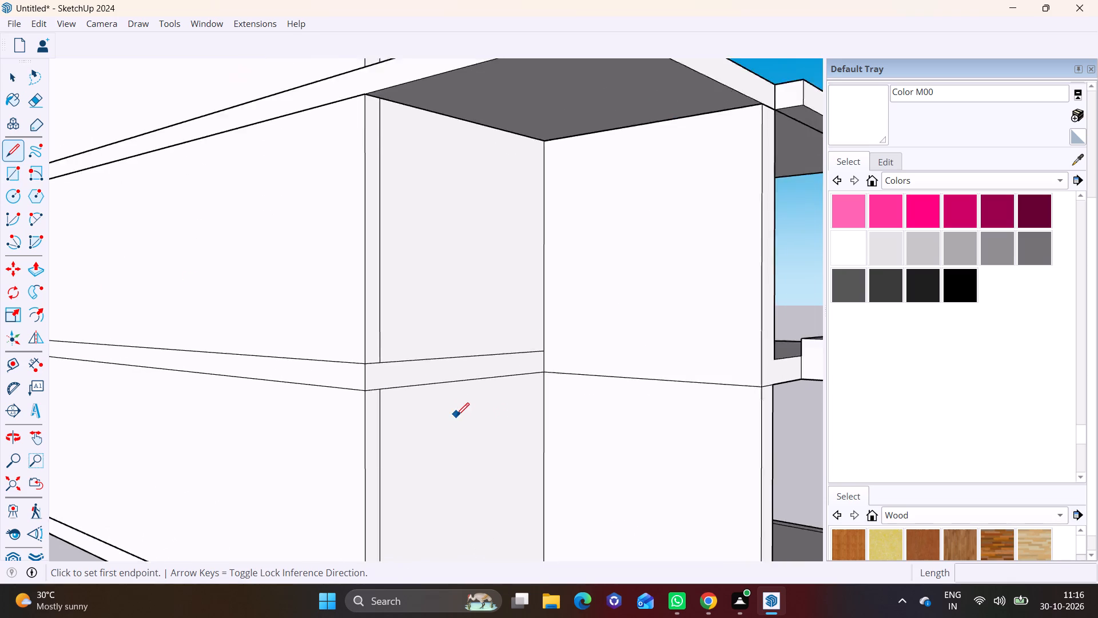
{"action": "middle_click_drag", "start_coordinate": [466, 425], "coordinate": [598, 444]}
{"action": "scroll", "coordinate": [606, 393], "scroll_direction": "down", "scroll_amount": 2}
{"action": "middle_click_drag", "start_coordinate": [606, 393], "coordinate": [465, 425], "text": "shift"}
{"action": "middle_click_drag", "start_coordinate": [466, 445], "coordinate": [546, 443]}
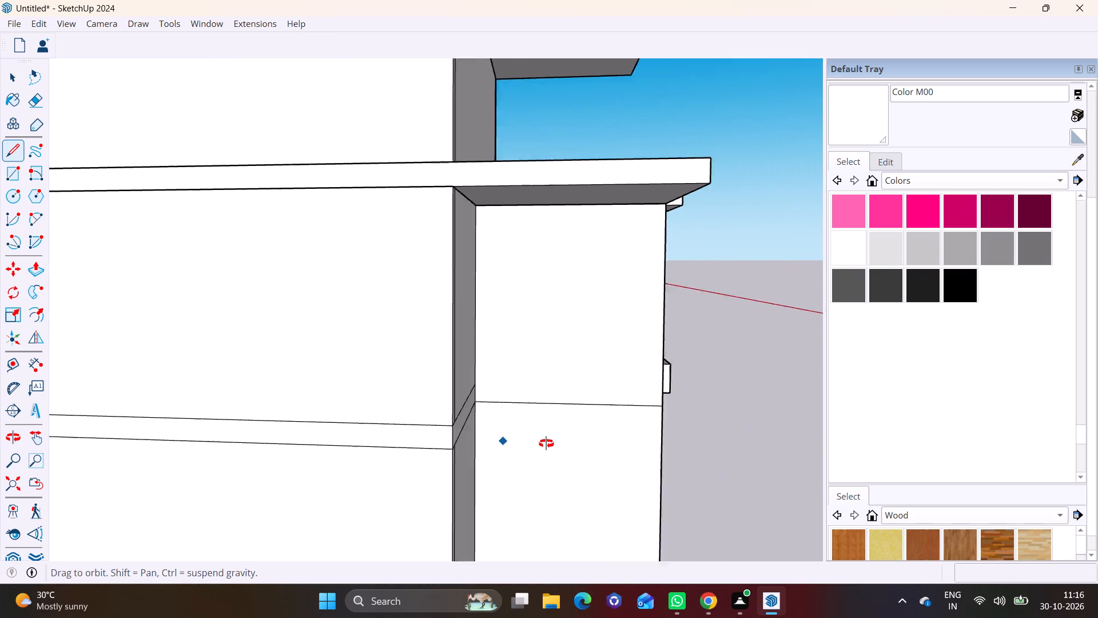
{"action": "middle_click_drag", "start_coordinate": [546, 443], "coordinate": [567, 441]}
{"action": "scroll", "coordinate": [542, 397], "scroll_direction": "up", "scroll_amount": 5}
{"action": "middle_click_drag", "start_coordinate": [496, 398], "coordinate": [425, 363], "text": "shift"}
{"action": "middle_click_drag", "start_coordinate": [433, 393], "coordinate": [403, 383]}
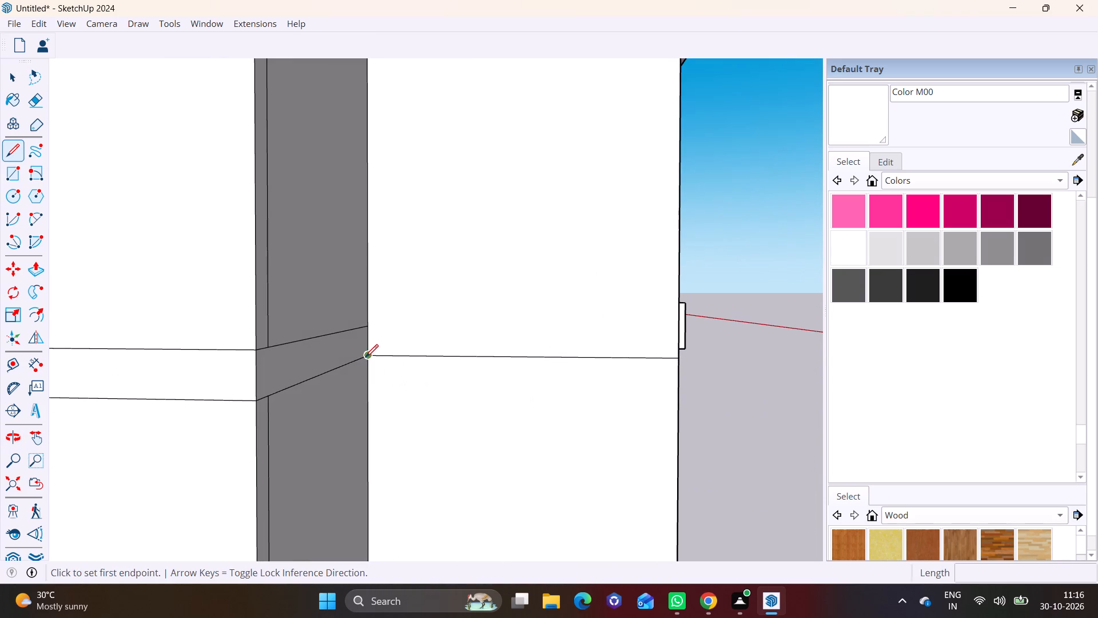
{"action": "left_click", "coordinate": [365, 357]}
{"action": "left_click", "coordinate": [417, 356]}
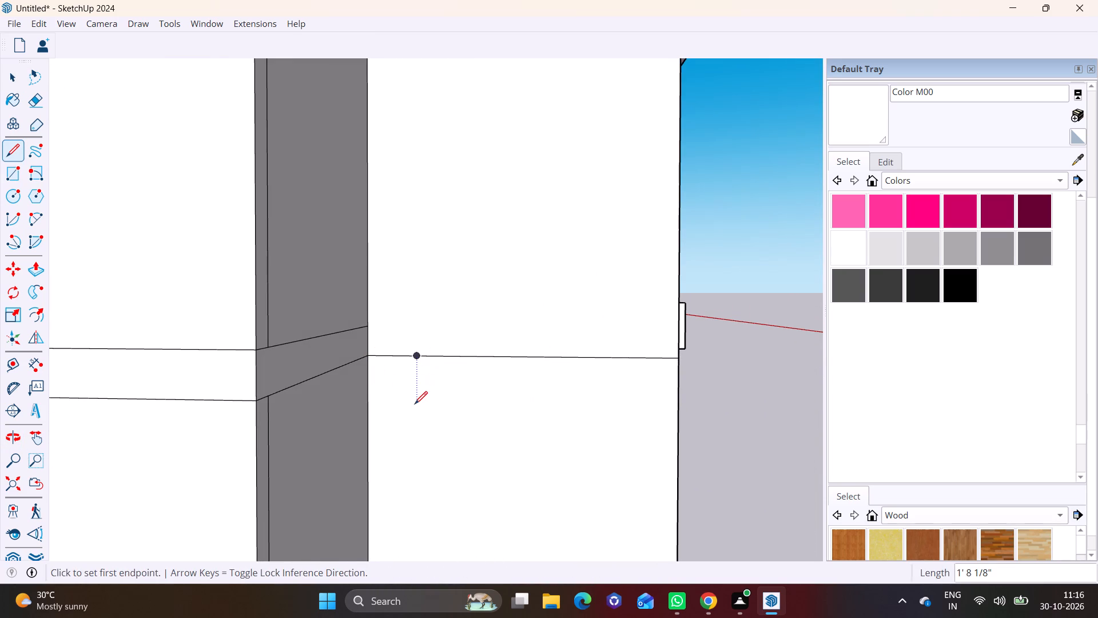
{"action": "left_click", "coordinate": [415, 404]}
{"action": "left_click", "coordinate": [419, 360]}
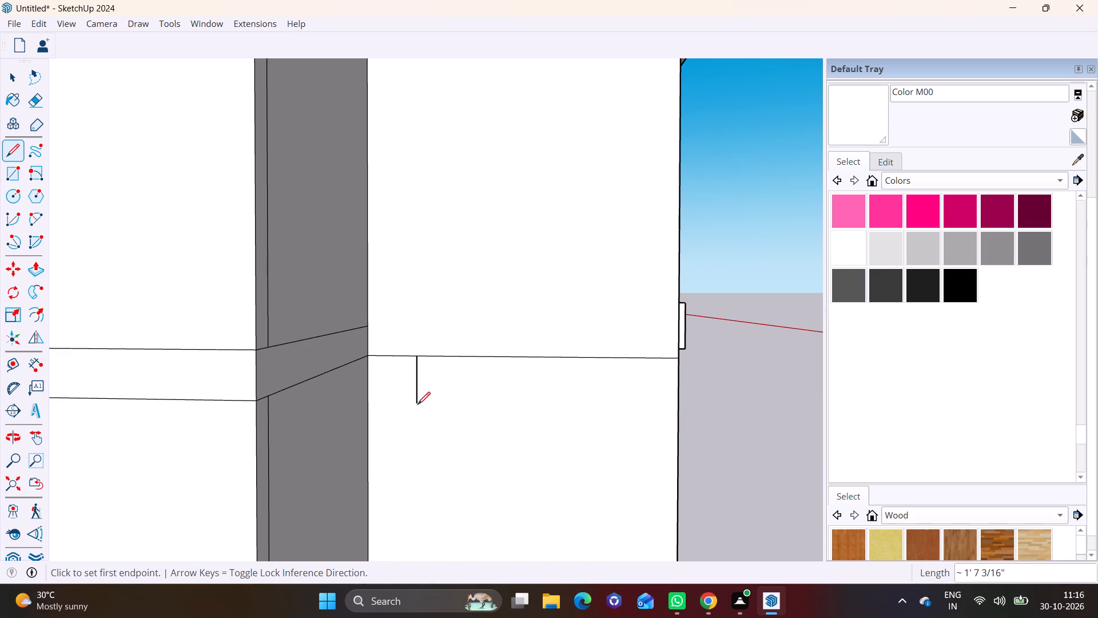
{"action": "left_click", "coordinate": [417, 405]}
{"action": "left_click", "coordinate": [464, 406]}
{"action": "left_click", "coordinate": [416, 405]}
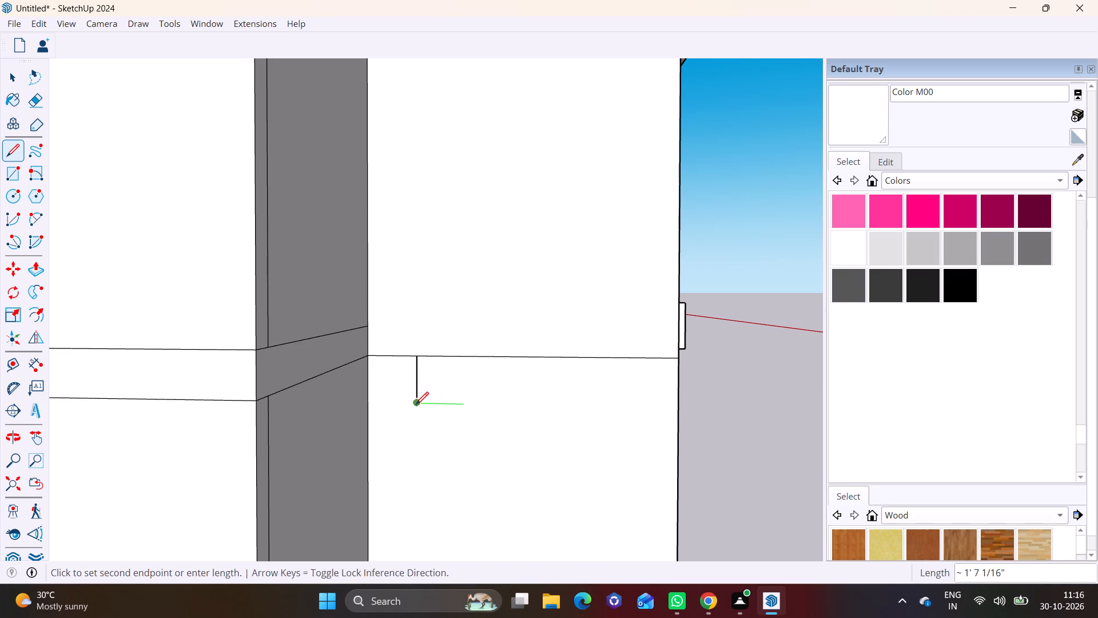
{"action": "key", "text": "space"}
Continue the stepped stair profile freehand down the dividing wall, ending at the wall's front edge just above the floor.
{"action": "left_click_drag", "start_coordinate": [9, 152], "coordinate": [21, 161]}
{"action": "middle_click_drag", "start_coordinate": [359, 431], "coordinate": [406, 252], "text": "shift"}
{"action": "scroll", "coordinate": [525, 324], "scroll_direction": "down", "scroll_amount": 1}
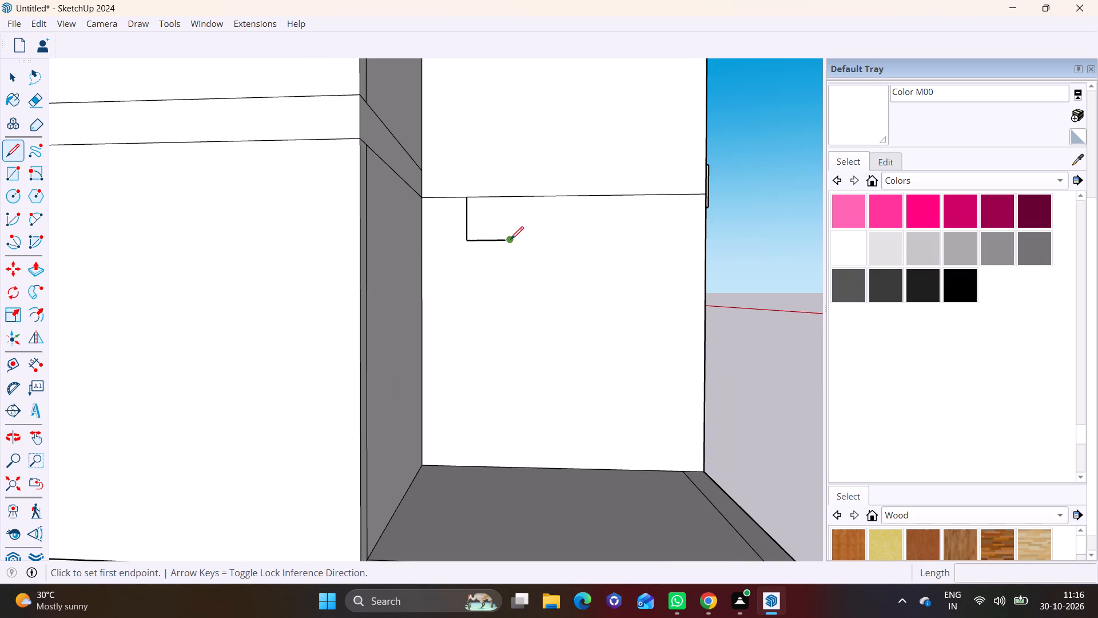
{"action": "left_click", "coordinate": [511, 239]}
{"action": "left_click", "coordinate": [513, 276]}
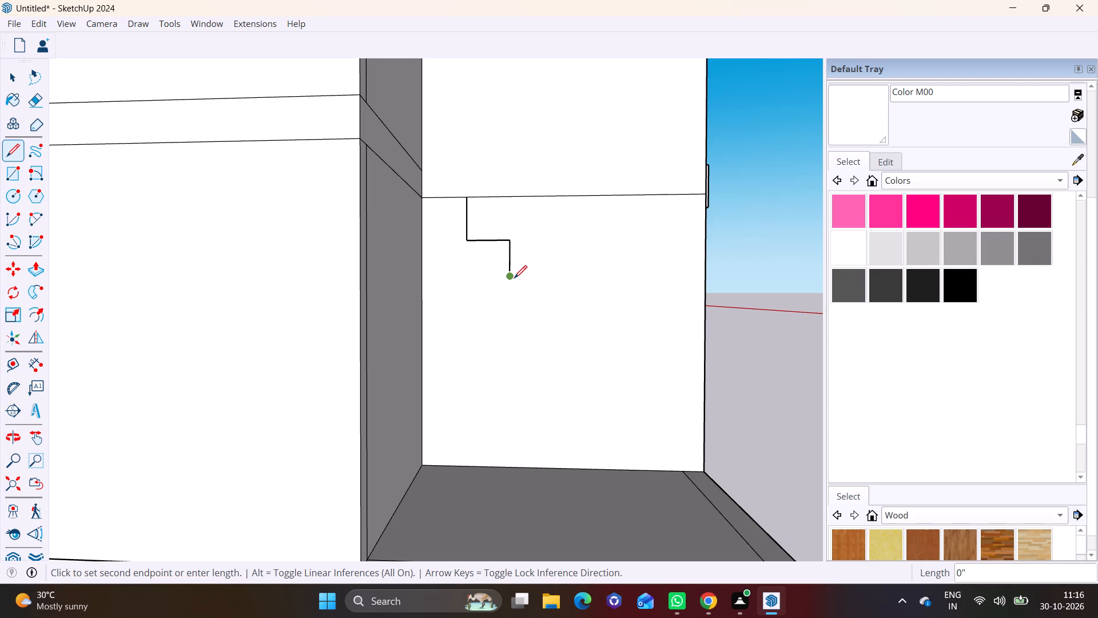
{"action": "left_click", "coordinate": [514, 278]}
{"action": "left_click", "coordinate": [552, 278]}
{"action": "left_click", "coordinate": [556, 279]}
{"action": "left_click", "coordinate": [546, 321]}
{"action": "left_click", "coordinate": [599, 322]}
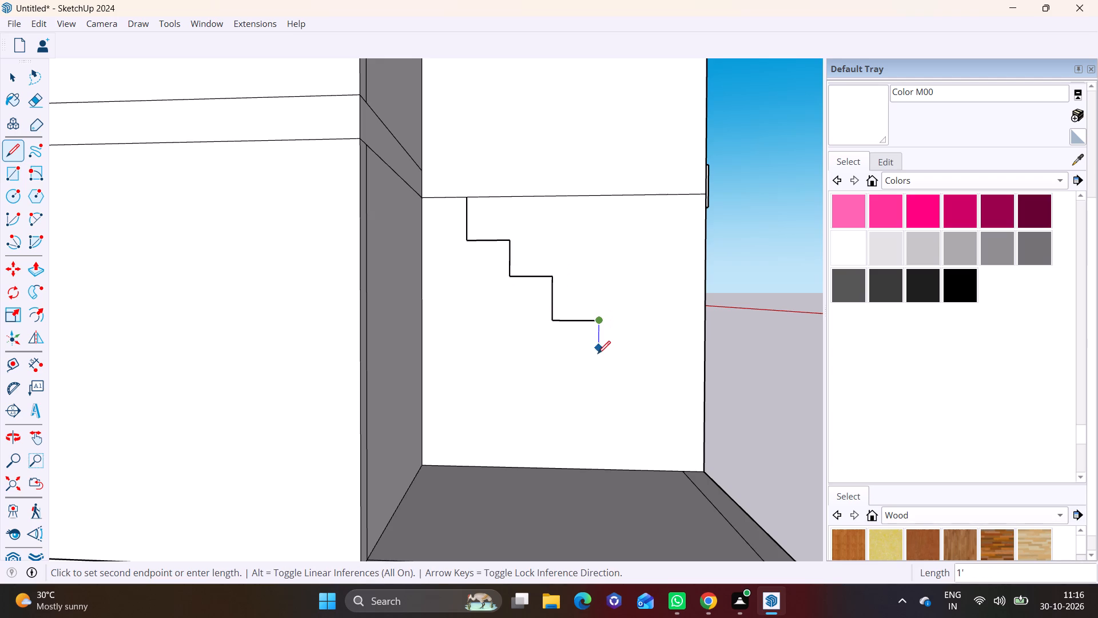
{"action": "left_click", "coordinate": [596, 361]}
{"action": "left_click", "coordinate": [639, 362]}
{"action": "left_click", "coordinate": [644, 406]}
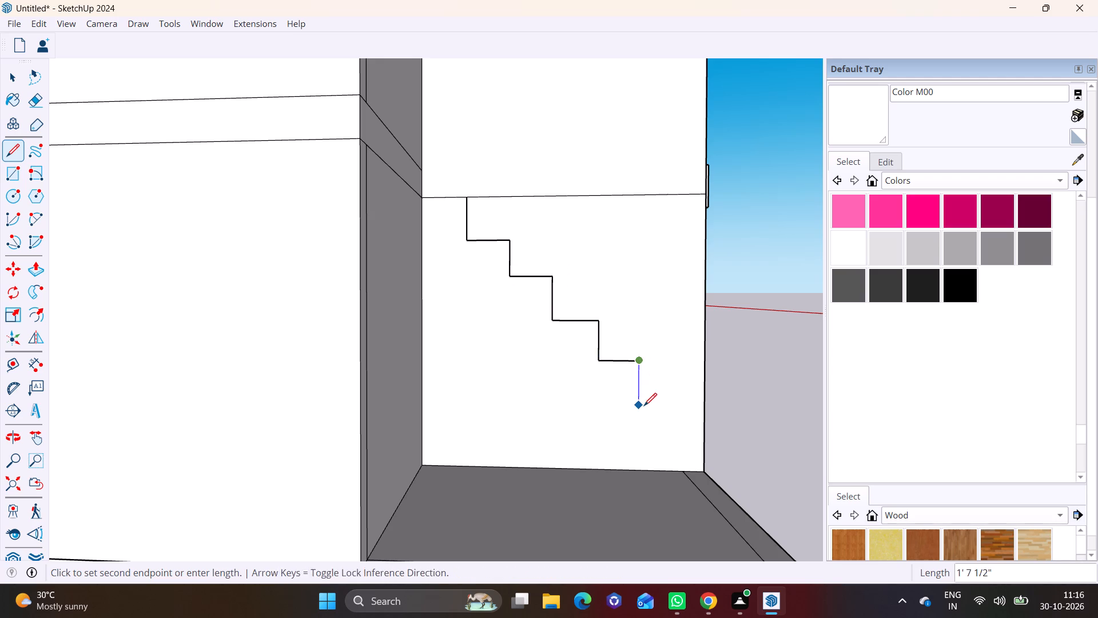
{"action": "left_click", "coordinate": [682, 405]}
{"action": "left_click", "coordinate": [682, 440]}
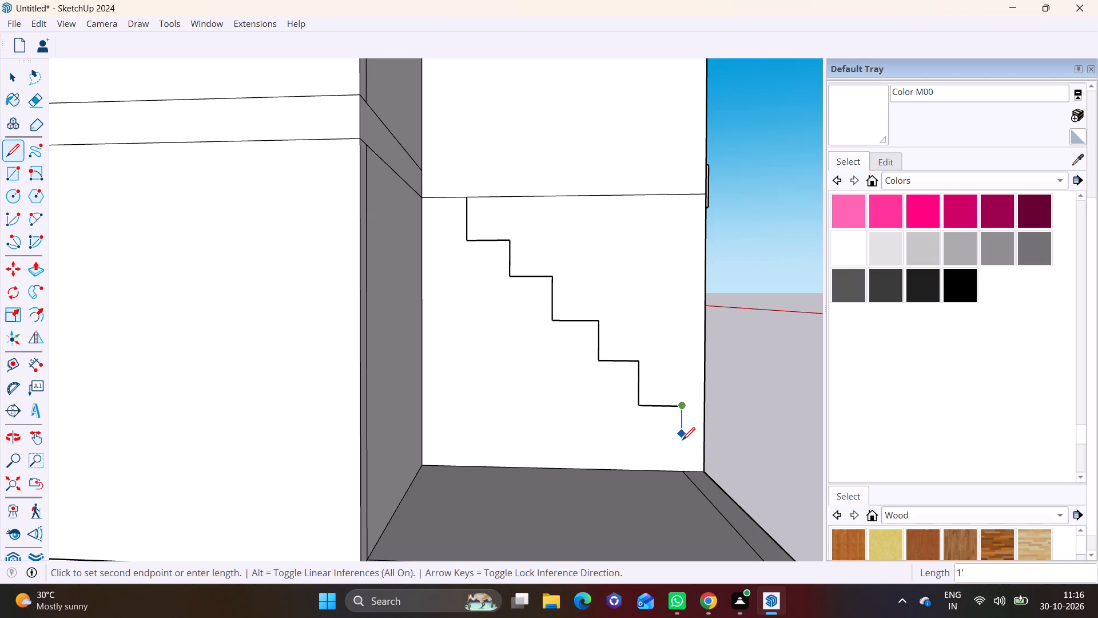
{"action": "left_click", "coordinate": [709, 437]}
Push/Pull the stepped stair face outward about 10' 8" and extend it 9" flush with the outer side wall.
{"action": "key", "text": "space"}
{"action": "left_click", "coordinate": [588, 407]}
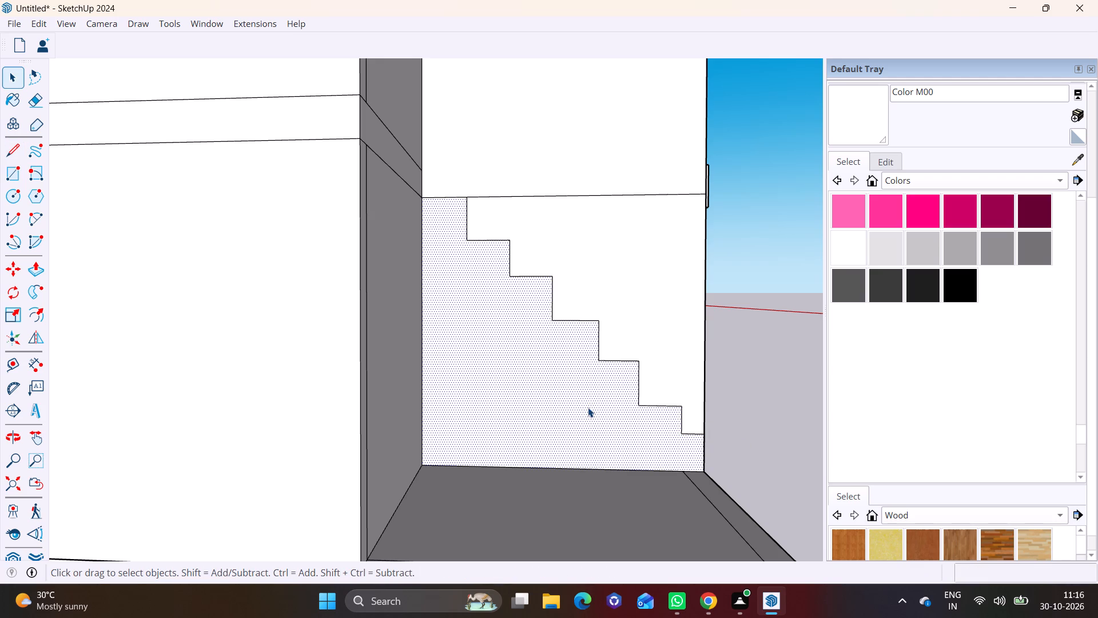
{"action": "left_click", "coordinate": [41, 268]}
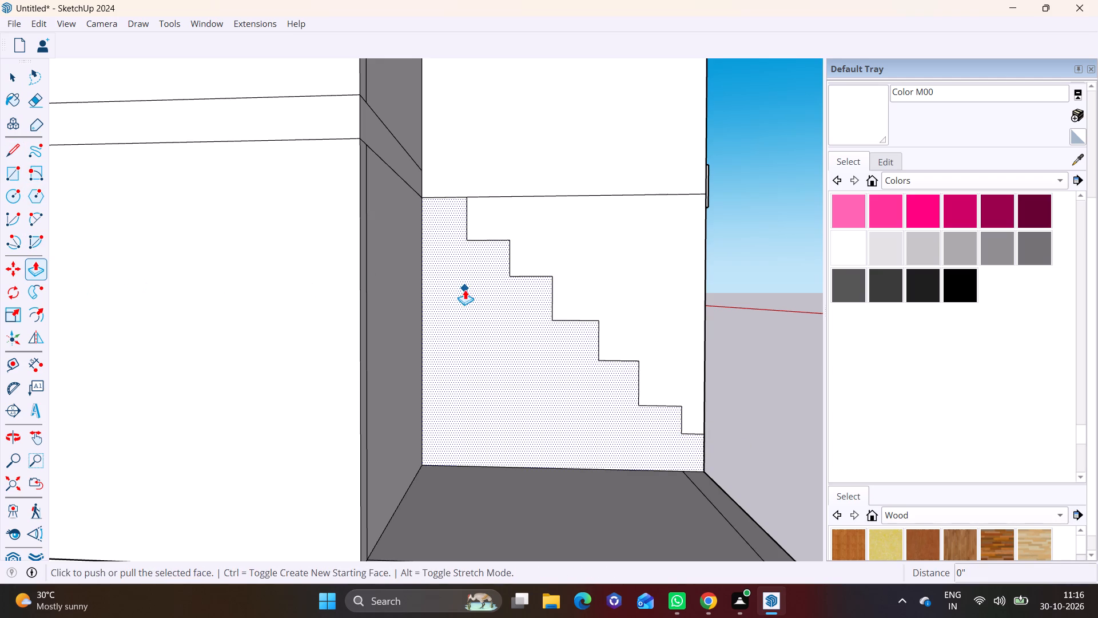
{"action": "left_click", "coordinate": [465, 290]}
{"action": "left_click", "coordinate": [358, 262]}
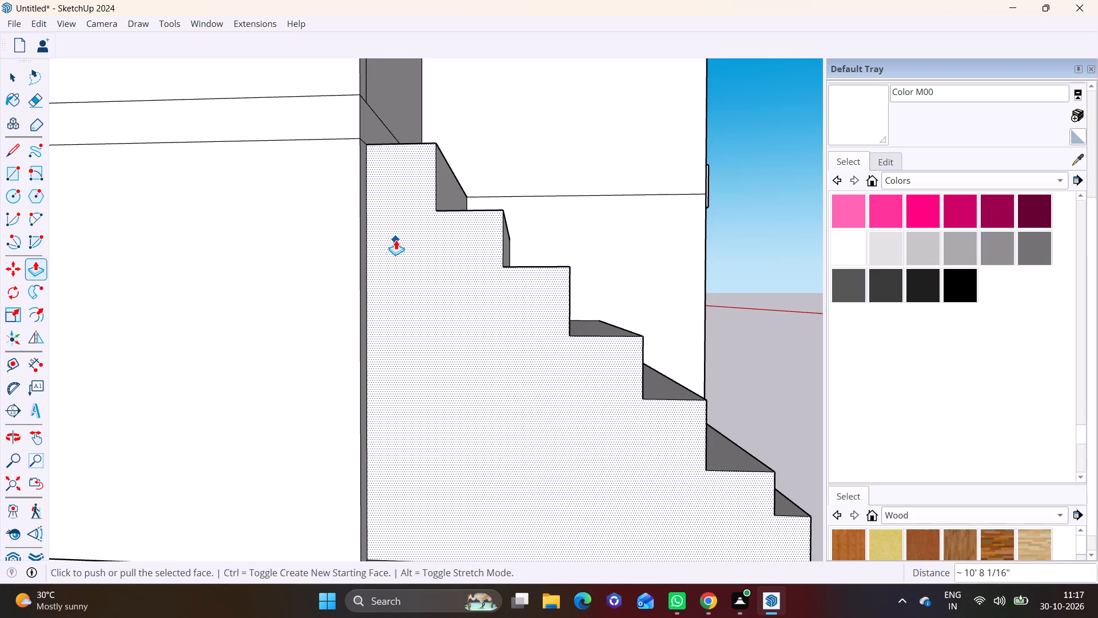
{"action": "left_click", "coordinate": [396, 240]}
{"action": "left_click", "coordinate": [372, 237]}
Examine the extruded staircase from the front and the side.
{"action": "scroll", "coordinate": [554, 306], "scroll_direction": "down", "scroll_amount": 7}
{"action": "middle_click_drag", "start_coordinate": [634, 377], "coordinate": [145, 405]}
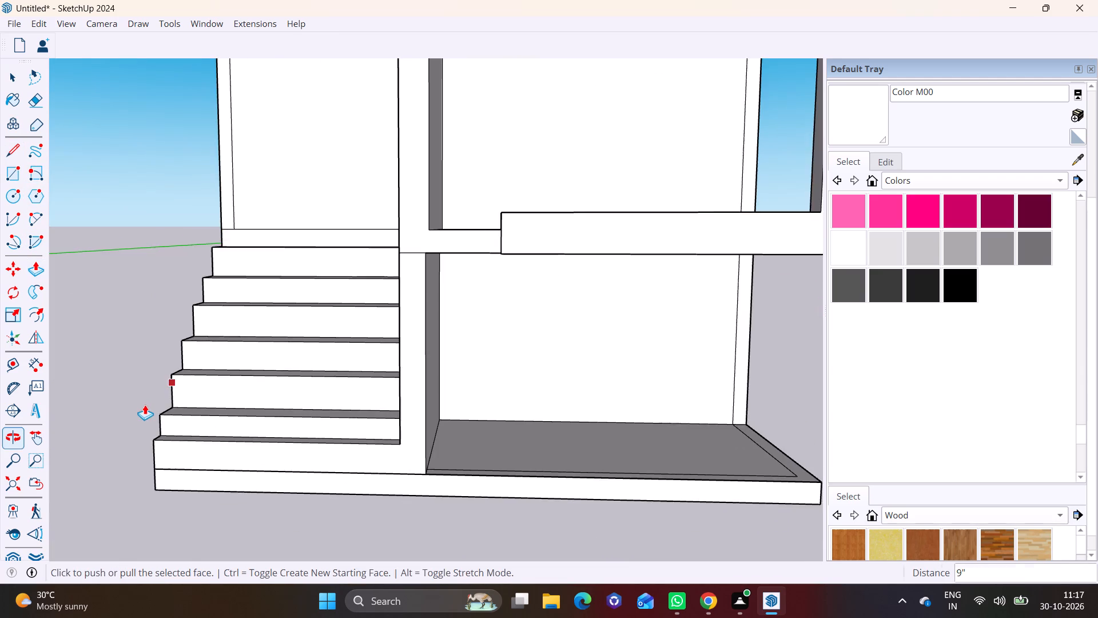
{"action": "scroll", "coordinate": [145, 405], "scroll_direction": "down", "scroll_amount": 5}
{"action": "scroll", "coordinate": [249, 449], "scroll_direction": "down", "scroll_amount": 3}
{"action": "middle_click_drag", "start_coordinate": [316, 441], "coordinate": [599, 439]}
{"action": "key", "text": "space"}
{"action": "left_click", "coordinate": [592, 455]}
{"action": "scroll", "coordinate": [344, 426], "scroll_direction": "up", "scroll_amount": 6}
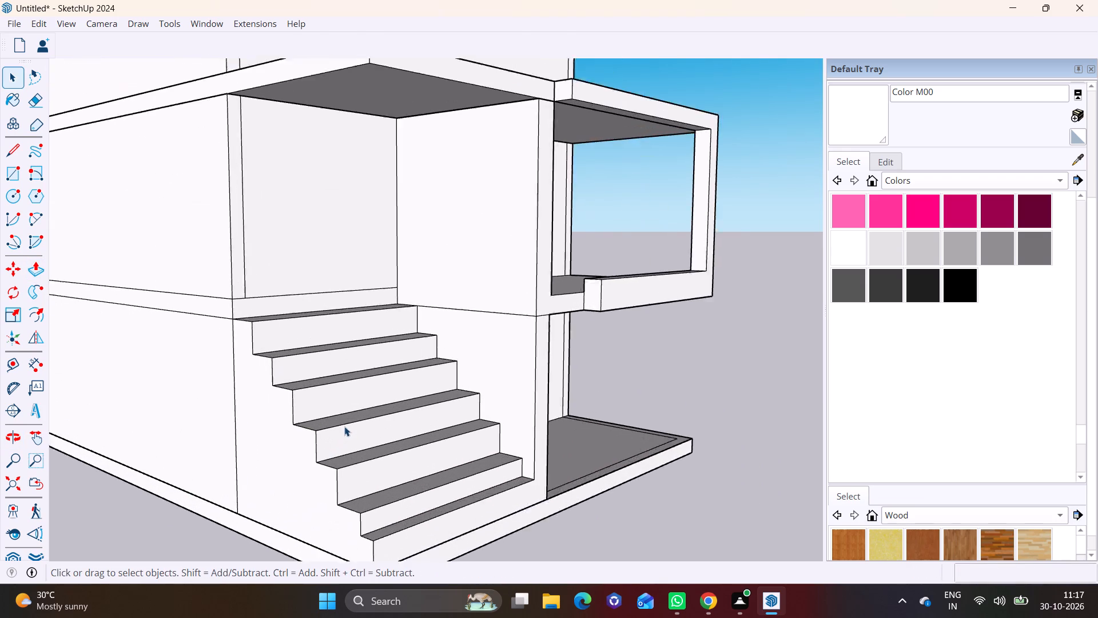
{"action": "scroll", "coordinate": [344, 426], "scroll_direction": "up", "scroll_amount": 1}
{"action": "middle_click_drag", "start_coordinate": [361, 426], "coordinate": [507, 436], "text": "shift"}
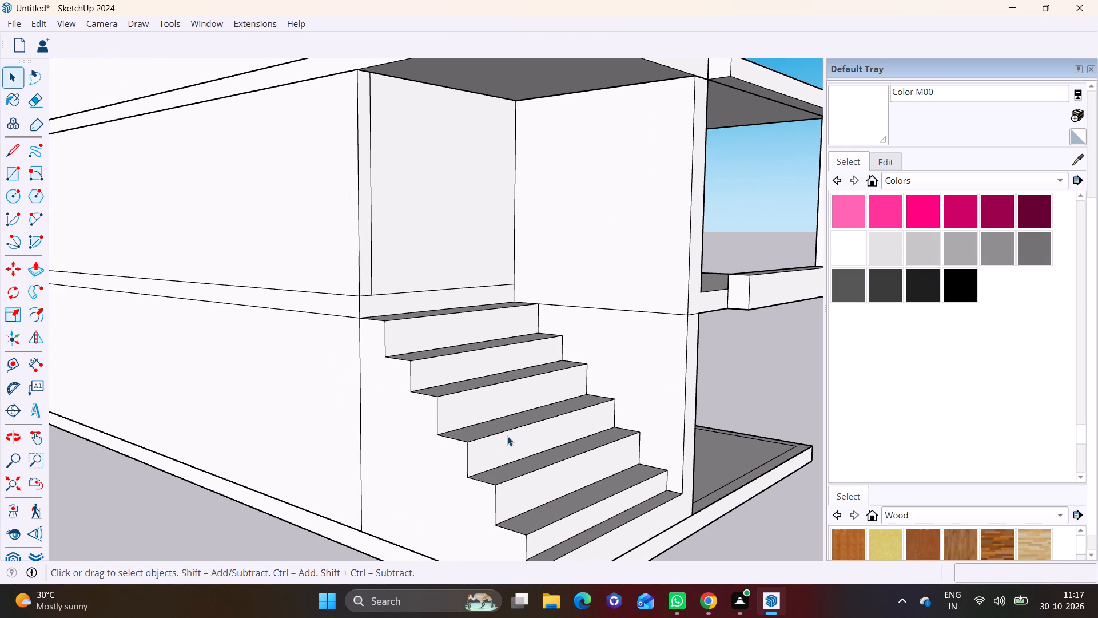
{"action": "middle_click_drag", "start_coordinate": [507, 436], "coordinate": [448, 425]}
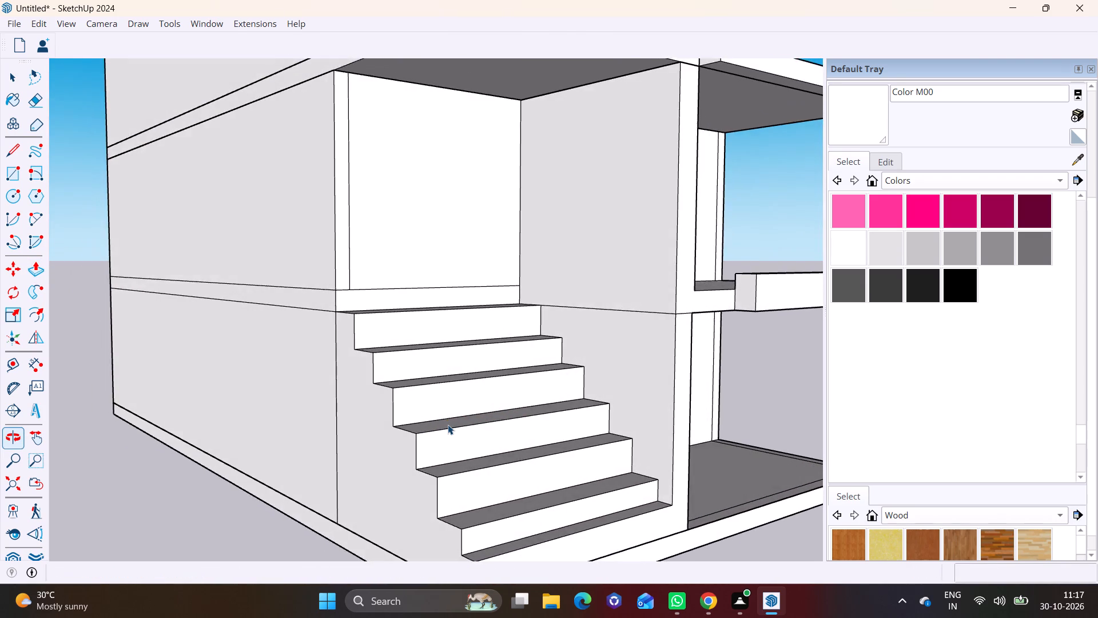
{"action": "scroll", "coordinate": [448, 425], "scroll_direction": "down", "scroll_amount": 1}
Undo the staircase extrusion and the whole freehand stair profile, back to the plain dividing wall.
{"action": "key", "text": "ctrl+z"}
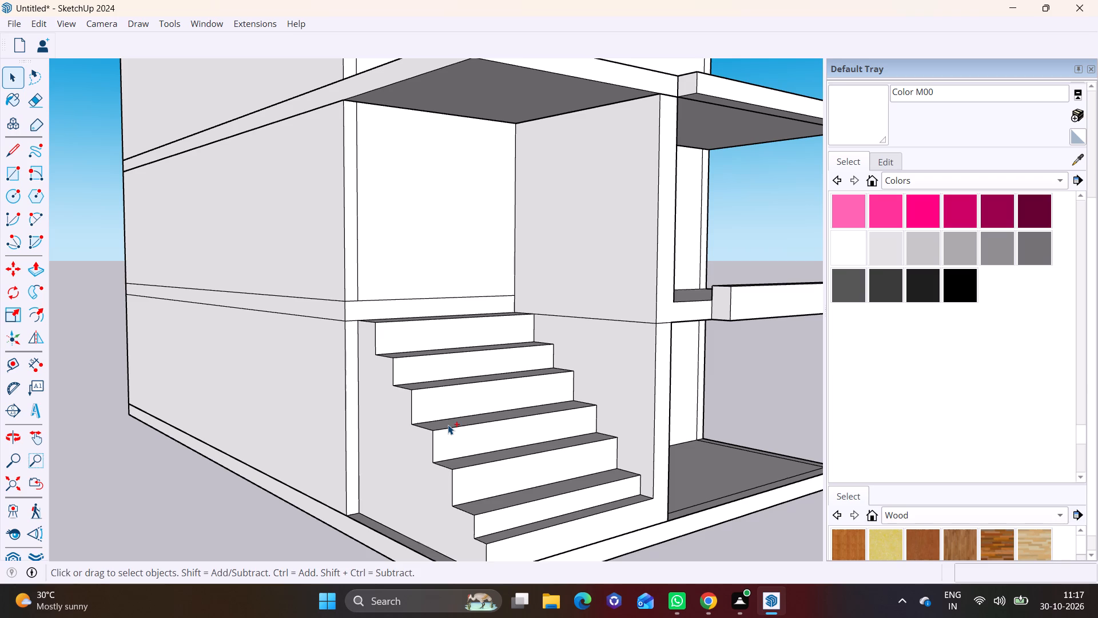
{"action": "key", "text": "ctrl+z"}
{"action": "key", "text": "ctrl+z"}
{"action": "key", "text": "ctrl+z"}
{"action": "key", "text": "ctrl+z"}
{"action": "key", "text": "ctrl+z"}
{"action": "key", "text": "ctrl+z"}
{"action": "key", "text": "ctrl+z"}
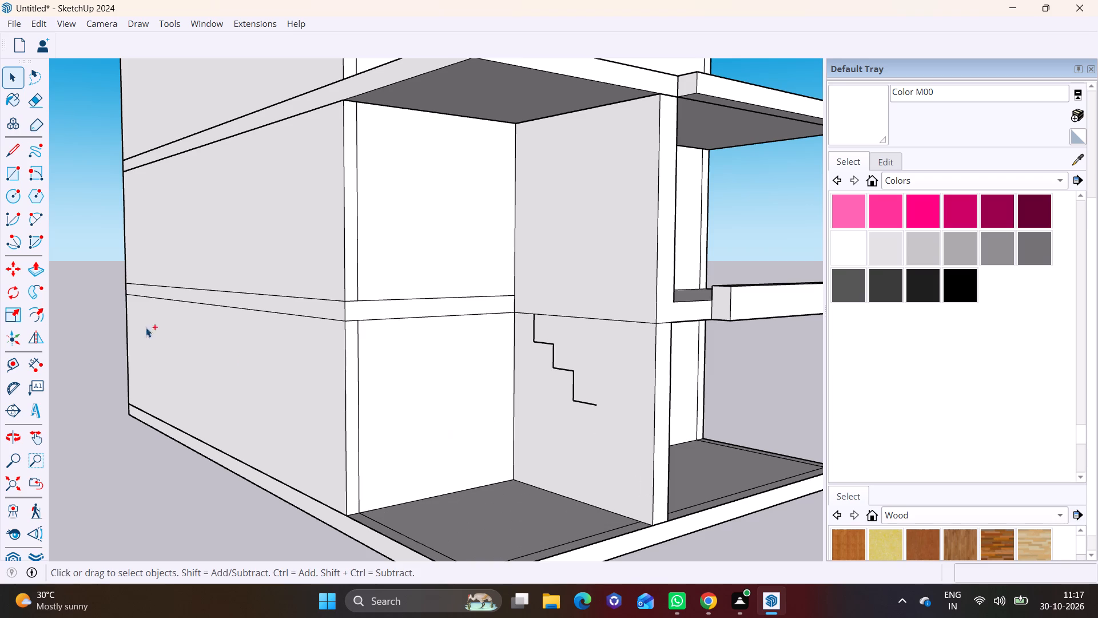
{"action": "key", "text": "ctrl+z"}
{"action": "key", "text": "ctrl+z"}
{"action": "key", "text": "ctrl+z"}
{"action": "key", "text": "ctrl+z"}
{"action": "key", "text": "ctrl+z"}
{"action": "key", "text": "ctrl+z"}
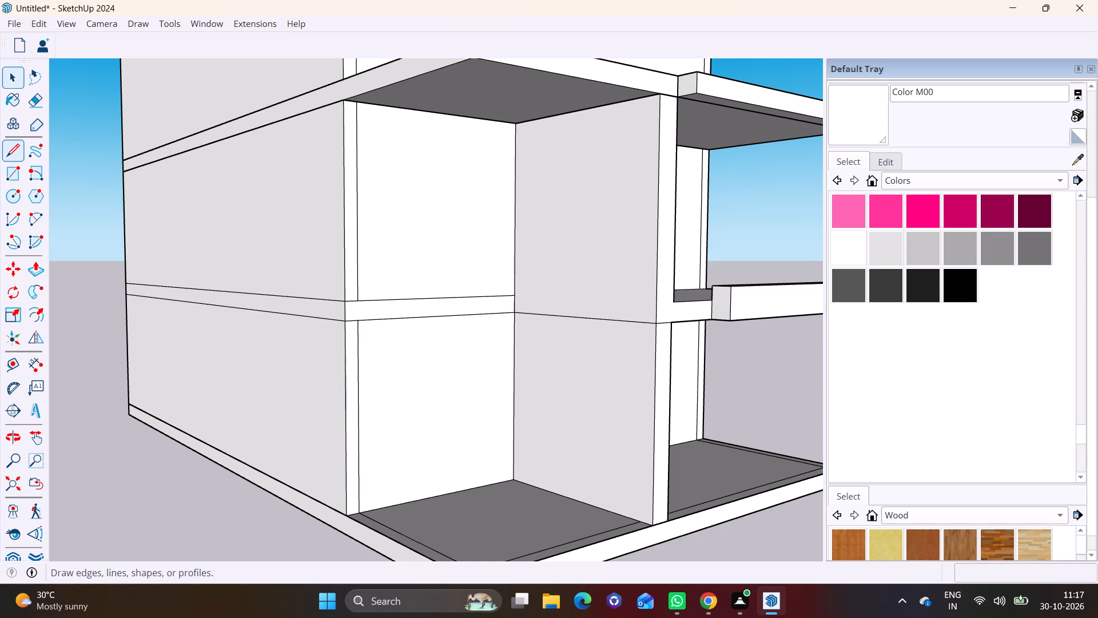
Draw the first stair step on the dividing wall with a 1' riser down from the slab line and a 1' tread.
{"action": "left_click", "coordinate": [11, 146]}
{"action": "middle_click_drag", "start_coordinate": [520, 437], "coordinate": [653, 436]}
{"action": "scroll", "coordinate": [612, 381], "scroll_direction": "up", "scroll_amount": 4}
{"action": "middle_click_drag", "start_coordinate": [611, 381], "coordinate": [592, 381]}
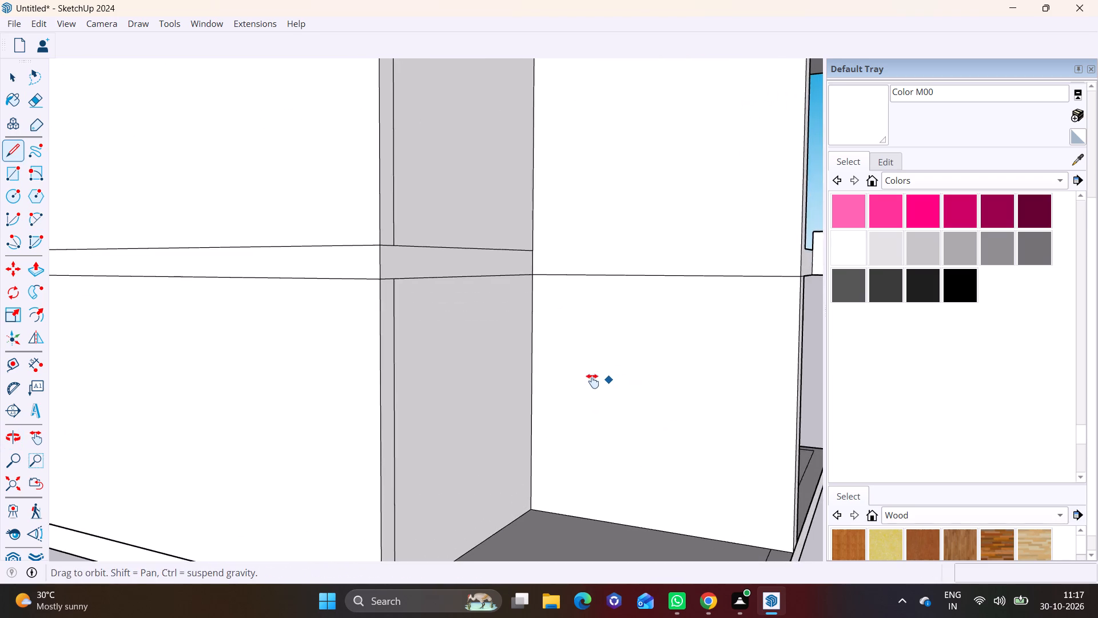
{"action": "middle_click_drag", "start_coordinate": [592, 381], "coordinate": [492, 382]}
{"action": "middle_click_drag", "start_coordinate": [500, 409], "coordinate": [596, 419]}
{"action": "scroll", "coordinate": [574, 387], "scroll_direction": "up", "scroll_amount": 2}
{"action": "middle_click_drag", "start_coordinate": [567, 389], "coordinate": [551, 302], "text": "shift"}
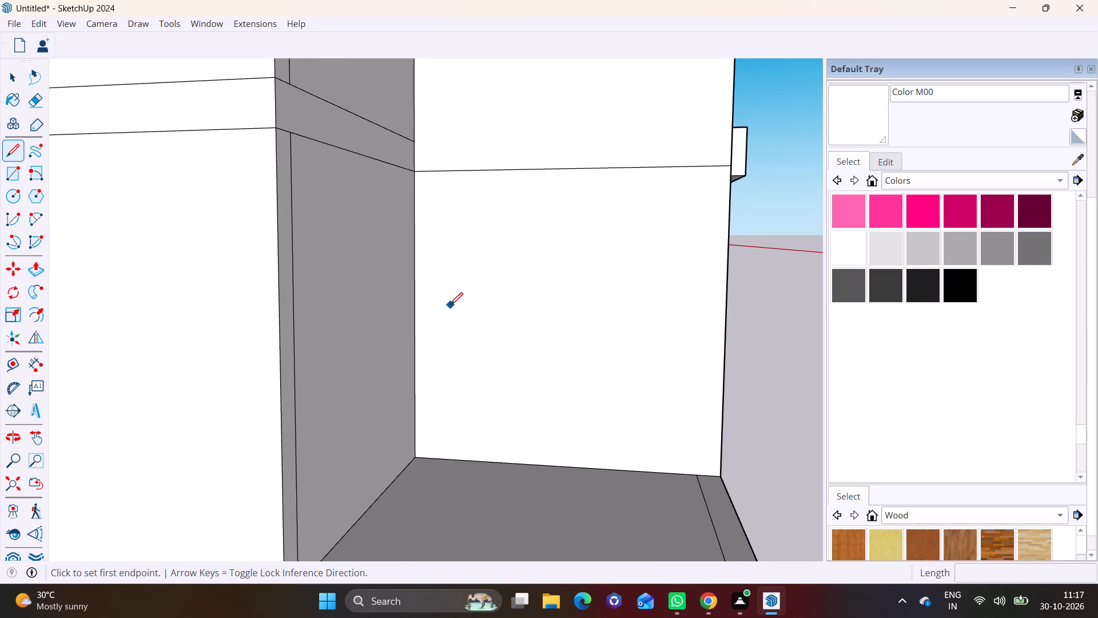
{"action": "scroll", "coordinate": [450, 305], "scroll_direction": "down", "scroll_amount": 2, "text": "shift"}
{"action": "middle_click_drag", "start_coordinate": [450, 305], "coordinate": [455, 343], "text": "shift"}
{"action": "middle_click_drag", "start_coordinate": [474, 347], "coordinate": [542, 346]}
{"action": "scroll", "coordinate": [475, 266], "scroll_direction": "up", "scroll_amount": 2}
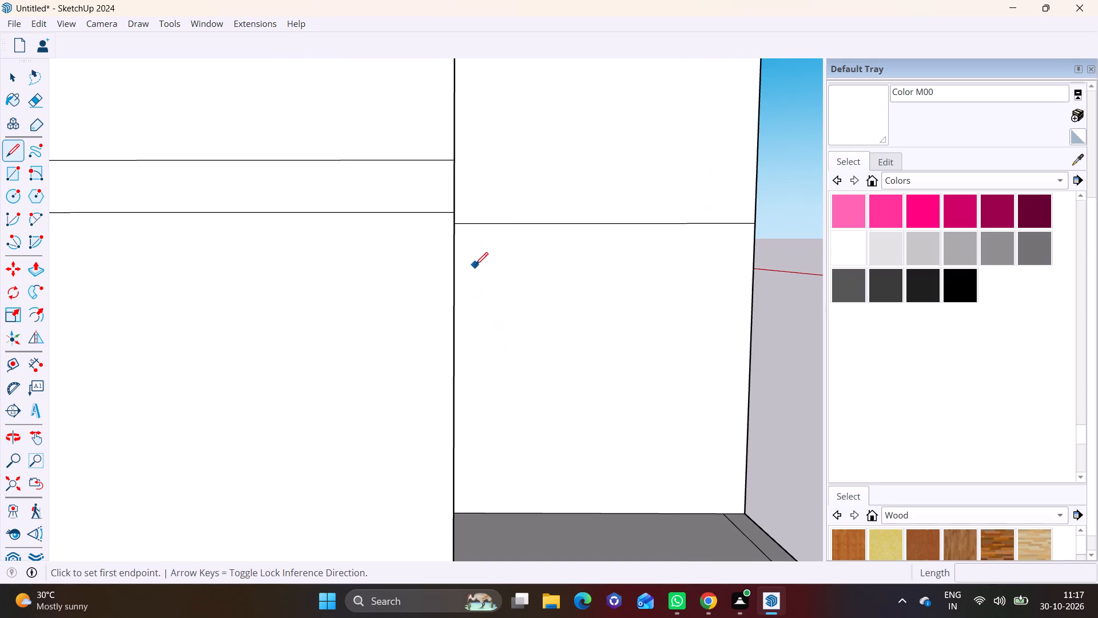
{"action": "middle_click_drag", "start_coordinate": [440, 268], "coordinate": [407, 260]}
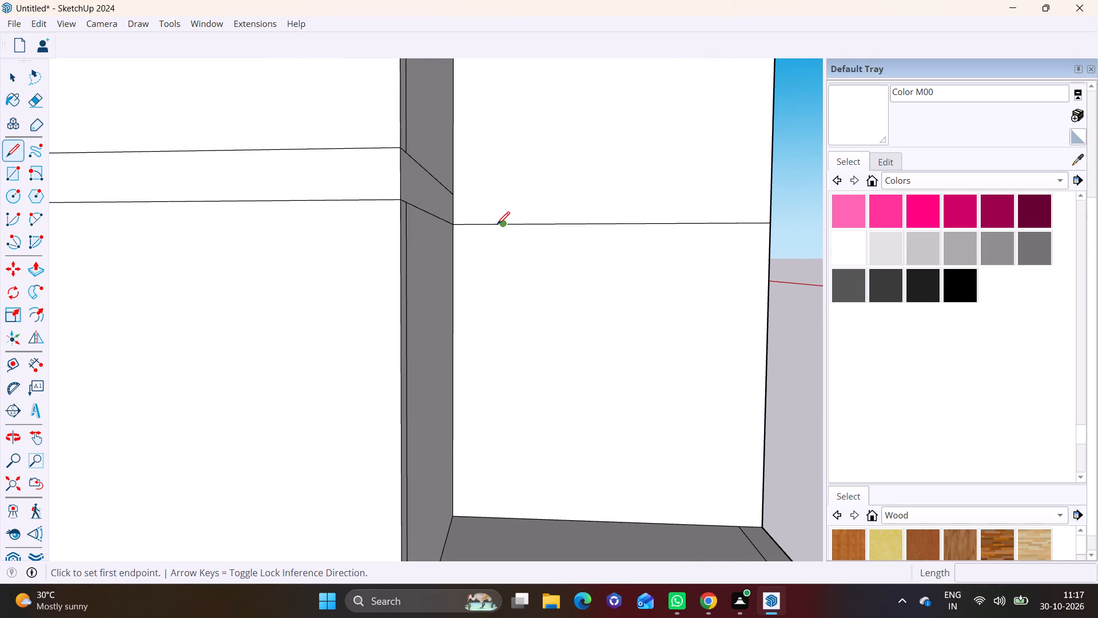
{"action": "left_click", "coordinate": [497, 224]}
{"action": "key", "text": "2"}
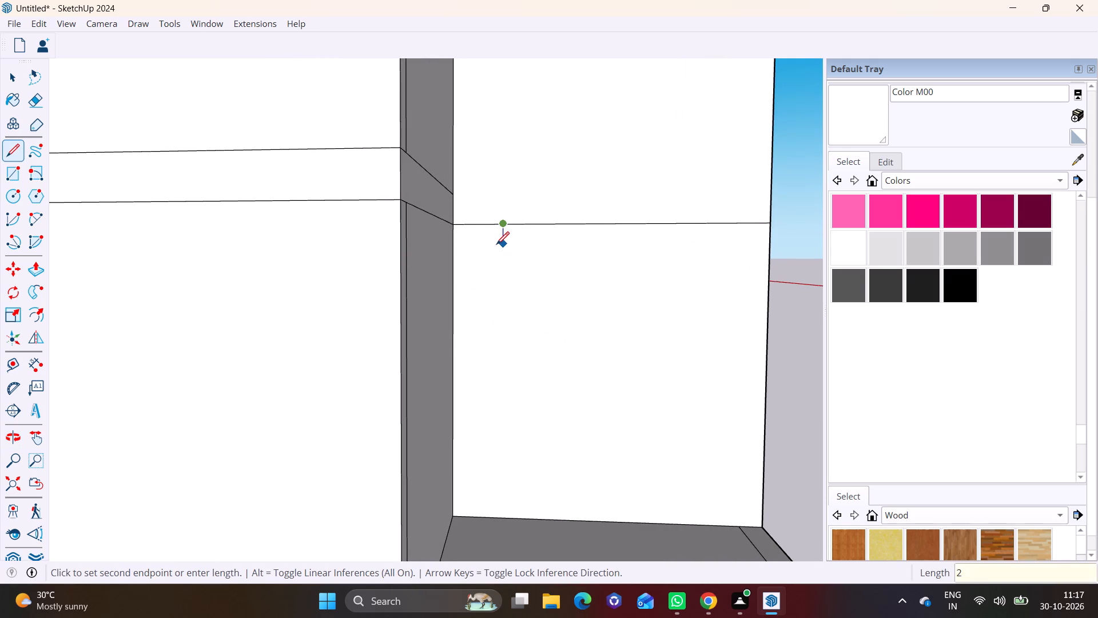
{"action": "key", "text": "BackSpace"}
{"action": "key", "text": "1"}
{"action": "key", "text": "apostrophe"}
{"action": "key", "text": "Return"}
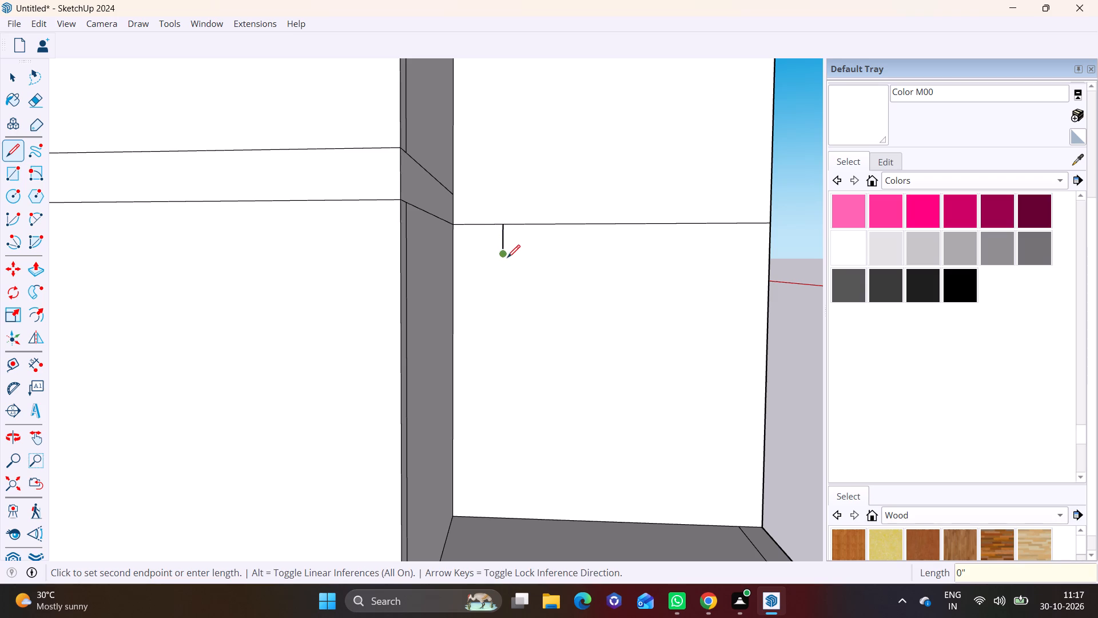
{"action": "left_click", "coordinate": [505, 256]}
{"action": "type", "text": "1'"}
{"action": "key", "text": "Return"}
Continue the stair profile down the dividing wall with 1' risers and 1' treads, down to the fourth riser.
{"action": "type", "text": "1'"}
{"action": "key", "text": "Return"}
{"action": "type", "text": "1'"}
{"action": "key", "text": "Return"}
{"action": "key", "text": "1"}
{"action": "key", "text": "apostrophe"}
{"action": "key", "text": "Return"}
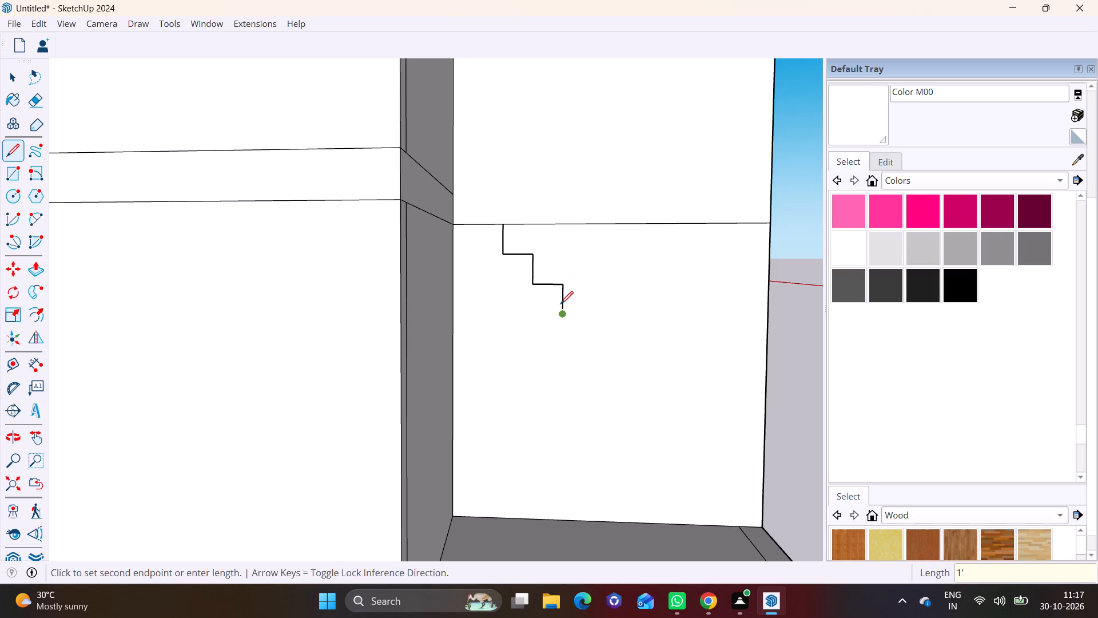
{"action": "type", "text": "1'"}
{"action": "key", "text": "Return"}
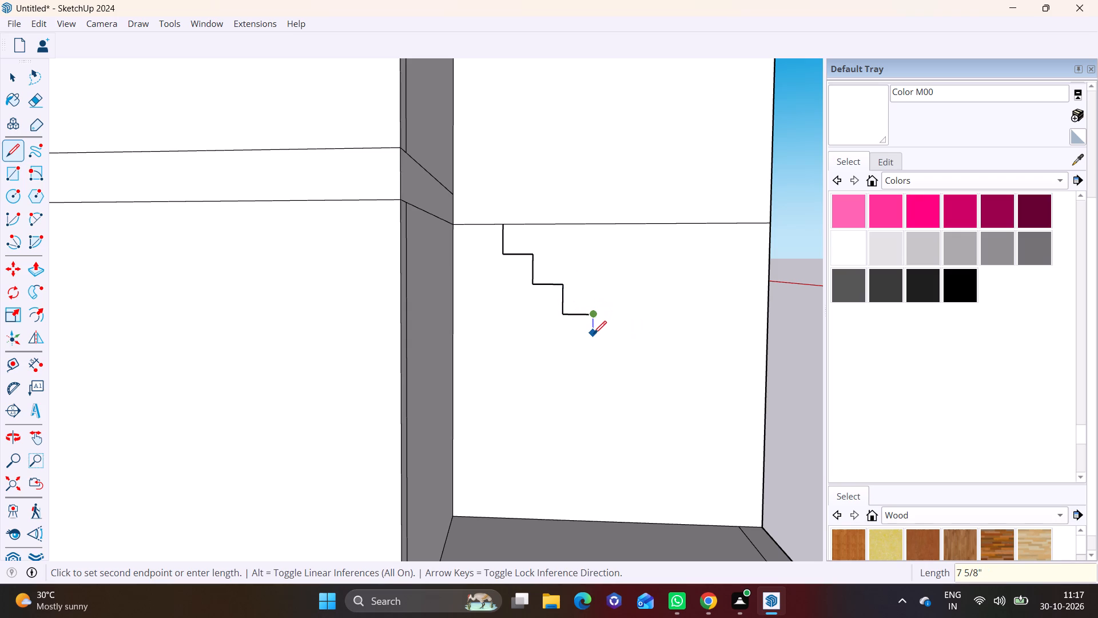
{"action": "type", "text": "1'"}
{"action": "key", "text": "Return"}
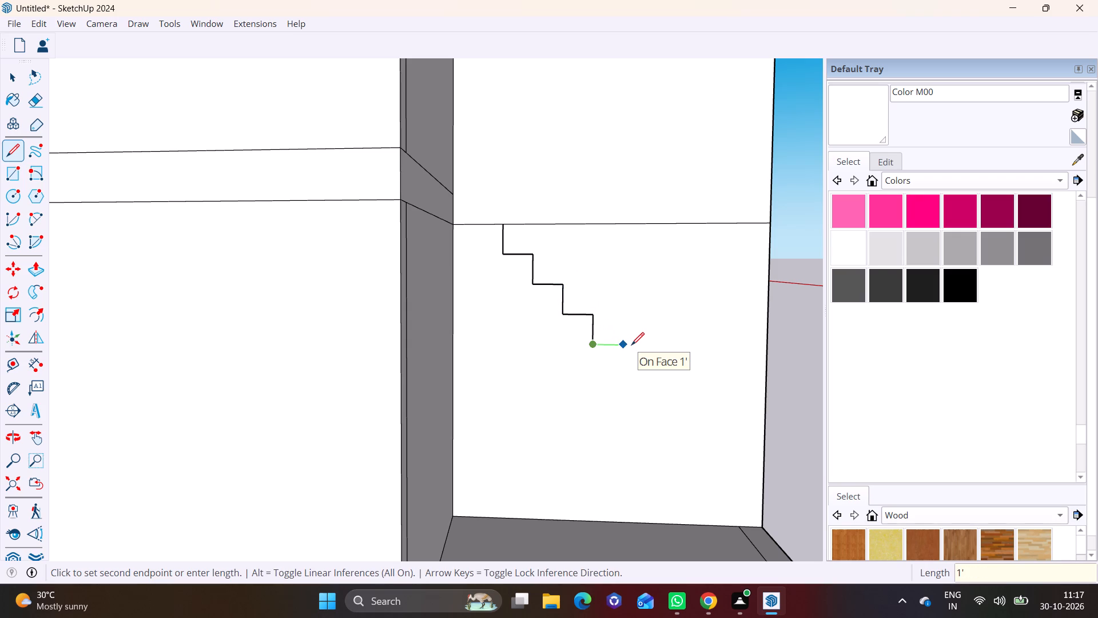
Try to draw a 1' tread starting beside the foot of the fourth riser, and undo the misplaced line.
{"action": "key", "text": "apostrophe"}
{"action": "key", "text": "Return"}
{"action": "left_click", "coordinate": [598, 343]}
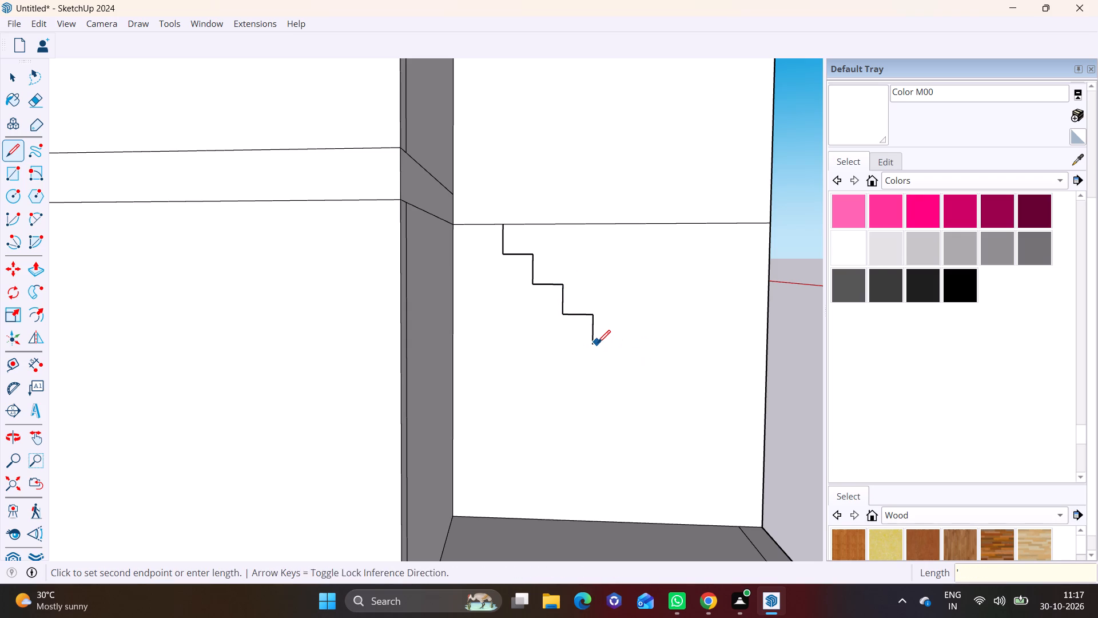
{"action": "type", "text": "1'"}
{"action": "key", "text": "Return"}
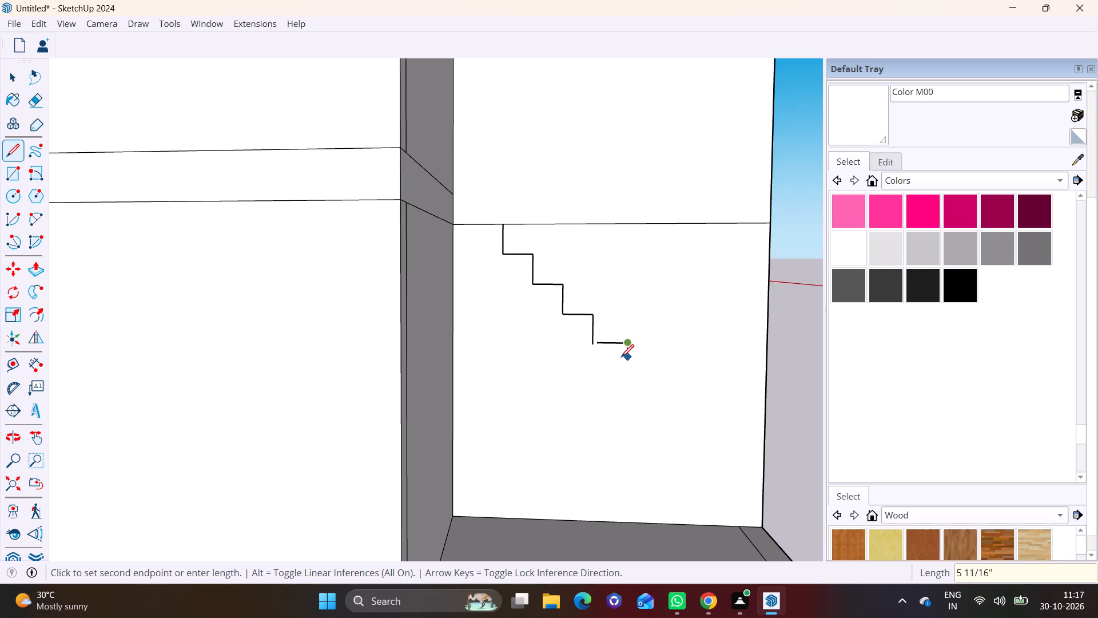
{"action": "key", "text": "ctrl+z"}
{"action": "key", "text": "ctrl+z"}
Continue the profile from the fourth riser's endpoint with 1' treads and 1' risers, through the sixth tread.
{"action": "scroll", "coordinate": [595, 343], "scroll_direction": "up", "scroll_amount": 3}
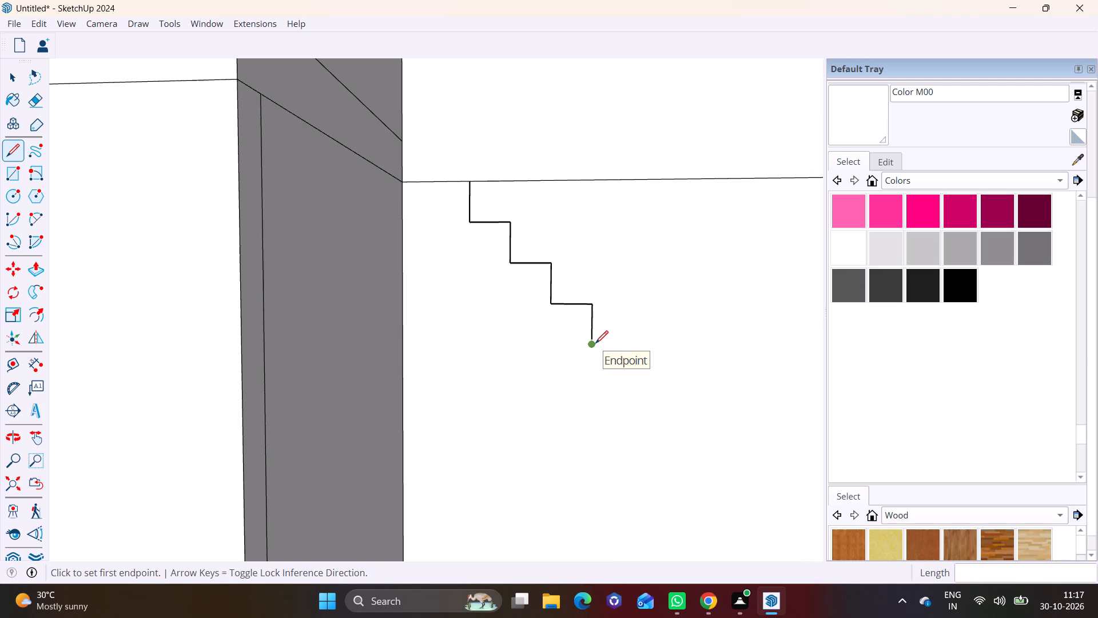
{"action": "left_click", "coordinate": [595, 343]}
{"action": "type", "text": "1'"}
{"action": "key", "text": "Return"}
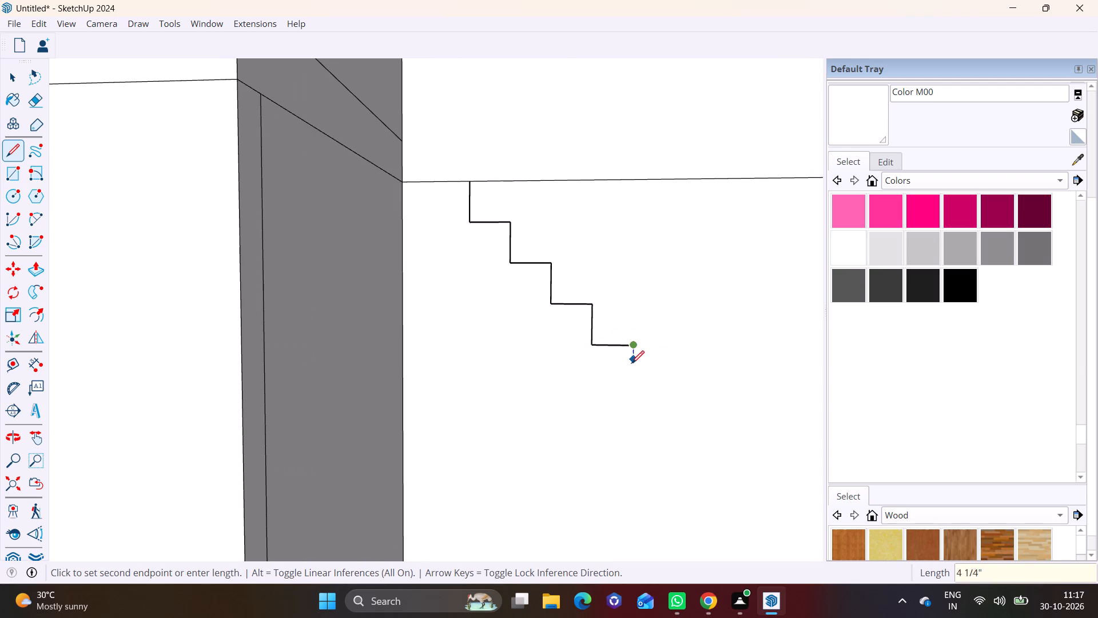
{"action": "type", "text": "1'"}
{"action": "key", "text": "Return"}
{"action": "type", "text": "1'"}
{"action": "key", "text": "Return"}
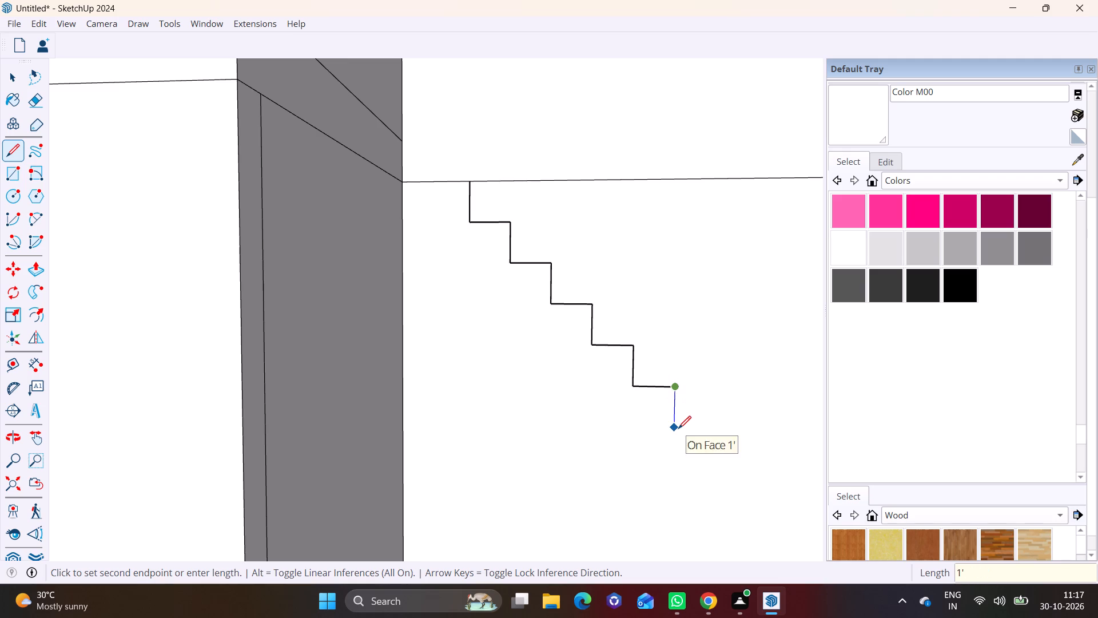
{"action": "type", "text": "1'"}
{"action": "key", "text": "Return"}
{"action": "scroll", "coordinate": [698, 429], "scroll_direction": "down", "scroll_amount": 3}
{"action": "middle_click_drag", "start_coordinate": [699, 430], "coordinate": [637, 404], "text": "shift"}
{"action": "type", "text": "1'"}
{"action": "key", "text": "Return"}
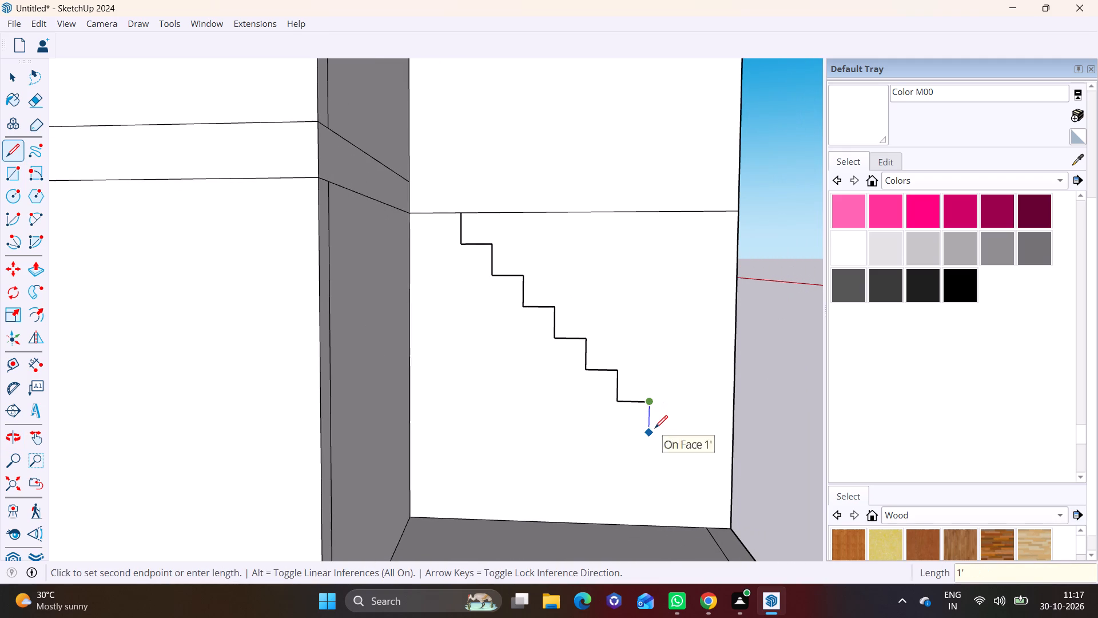
Draw the remaining 1' risers and treads down to the ninth riser, closing with a last tread at the wall's front edge.
{"action": "type", "text": "1'"}
{"action": "key", "text": "Return"}
{"action": "type", "text": "1'"}
{"action": "key", "text": "Return"}
{"action": "type", "text": "1'"}
{"action": "key", "text": "Return"}
{"action": "type", "text": "1'"}
{"action": "key", "text": "Return"}
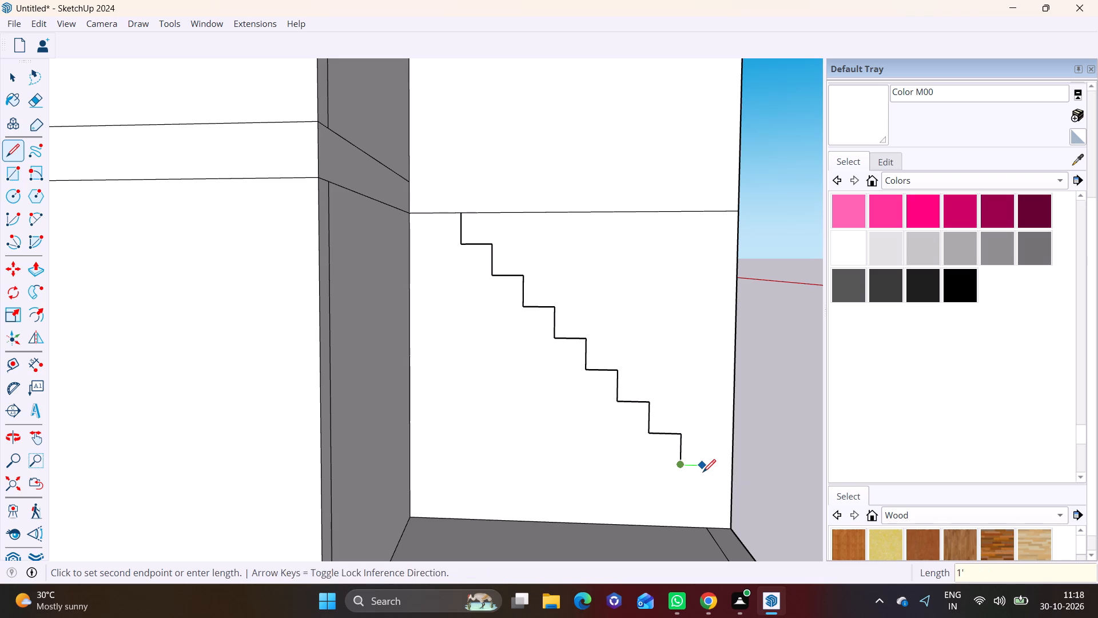
{"action": "type", "text": "1'"}
{"action": "key", "text": "Return"}
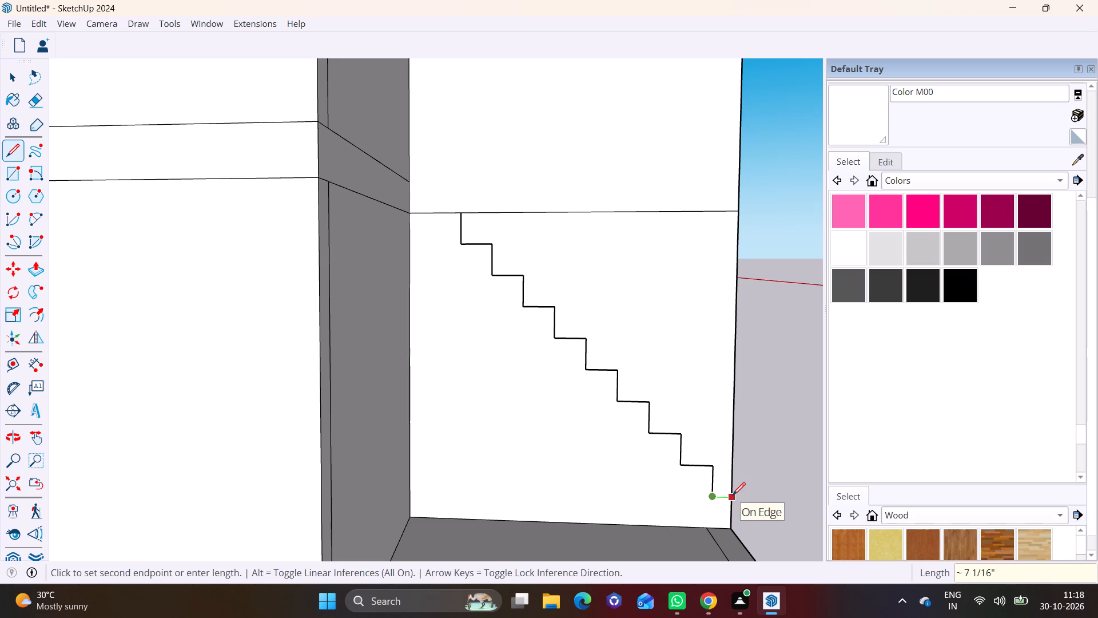
{"action": "left_click", "coordinate": [733, 495]}
Push/Pull the stepped stair face out about 10' 8", and extend it flush with the outer face of the side wall.
{"action": "key", "text": "space"}
{"action": "left_click", "coordinate": [549, 450]}
{"action": "middle_click_drag", "start_coordinate": [587, 421], "coordinate": [504, 449]}
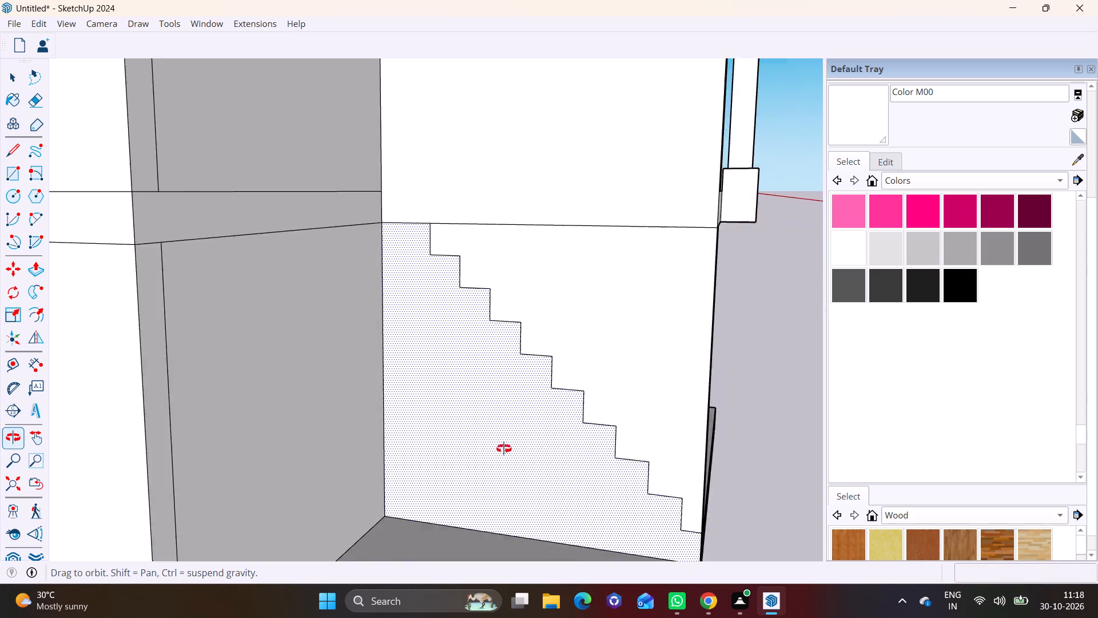
{"action": "middle_click_drag", "start_coordinate": [504, 449], "coordinate": [423, 463]}
{"action": "left_click", "coordinate": [39, 270]}
{"action": "left_click", "coordinate": [471, 406]}
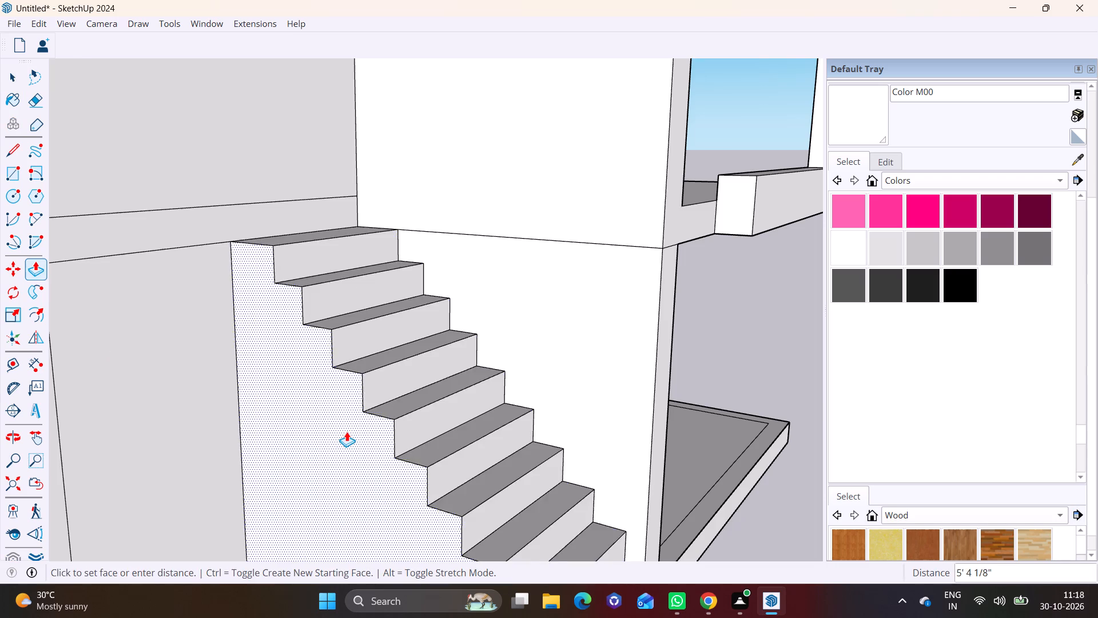
{"action": "scroll", "coordinate": [347, 431], "scroll_direction": "down", "scroll_amount": 7}
{"action": "left_click", "coordinate": [184, 303]}
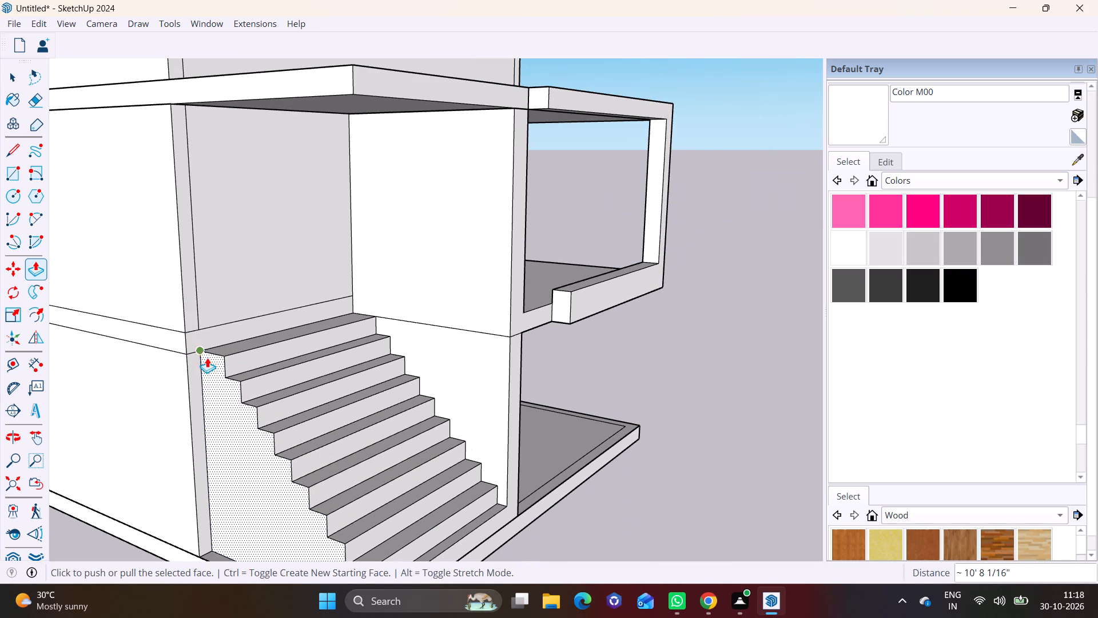
{"action": "left_click", "coordinate": [210, 366]}
{"action": "left_click", "coordinate": [187, 339]}
{"action": "scroll", "coordinate": [295, 379], "scroll_direction": "down", "scroll_amount": 3}
{"action": "key", "text": "space"}
{"action": "left_click", "coordinate": [589, 462]}
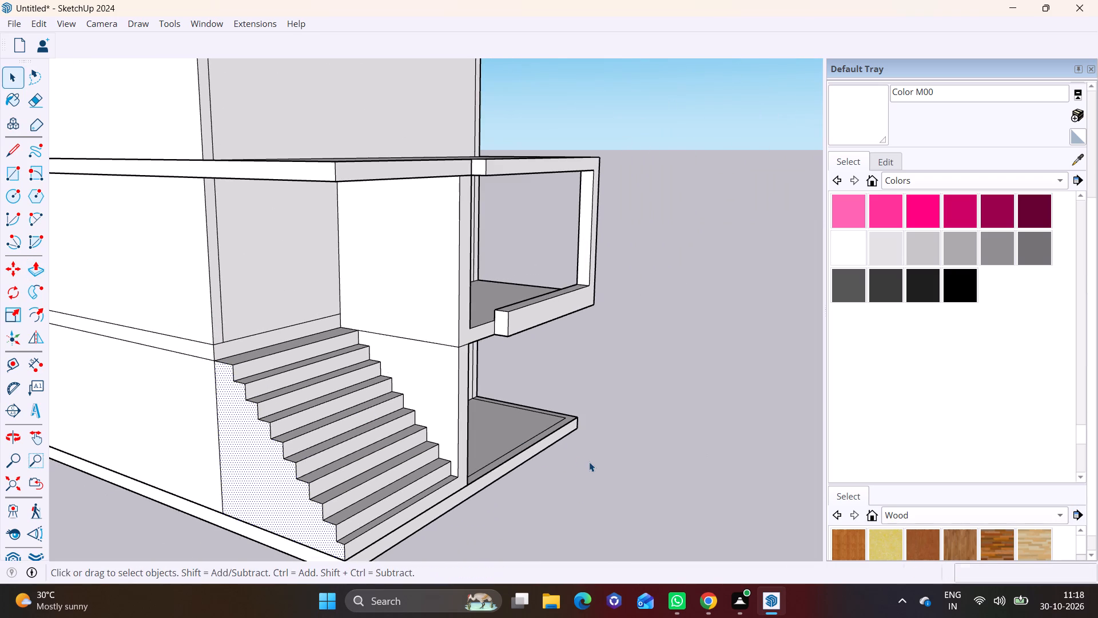
Examine the extruded staircase and its outer side from around the building and close up.
{"action": "middle_click_drag", "start_coordinate": [583, 462], "coordinate": [196, 453]}
{"action": "scroll", "coordinate": [277, 441], "scroll_direction": "down", "scroll_amount": 5}
{"action": "middle_click_drag", "start_coordinate": [309, 441], "coordinate": [572, 500], "text": "shift"}
{"action": "middle_click_drag", "start_coordinate": [512, 468], "coordinate": [624, 466]}
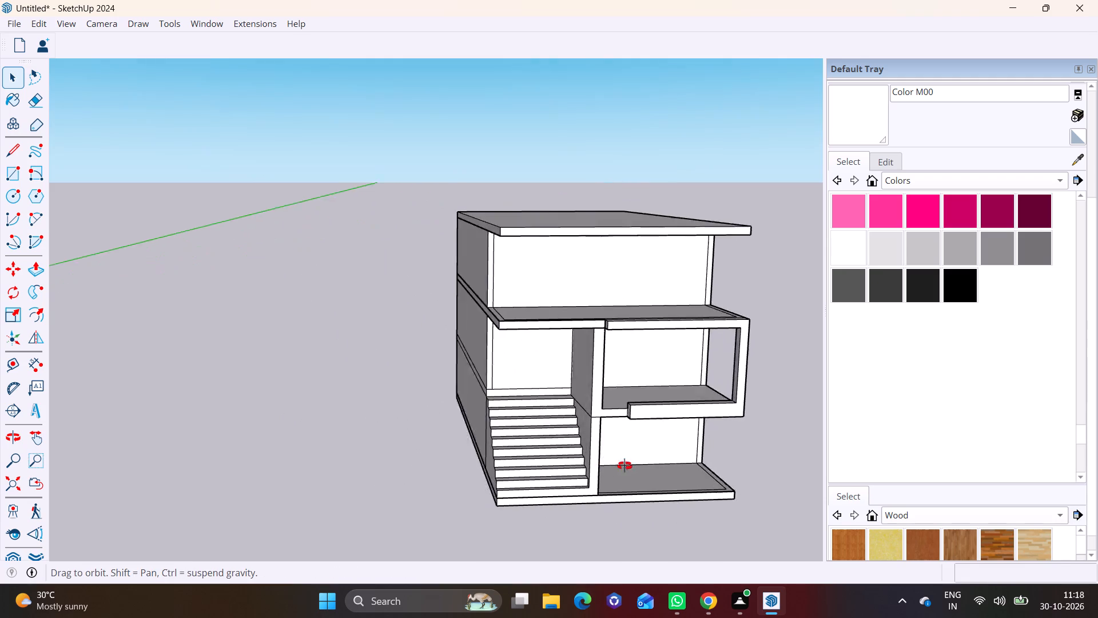
{"action": "middle_click_drag", "start_coordinate": [624, 466], "coordinate": [751, 449]}
{"action": "scroll", "coordinate": [579, 458], "scroll_direction": "up", "scroll_amount": 4}
{"action": "middle_click_drag", "start_coordinate": [512, 459], "coordinate": [507, 451], "text": "shift"}
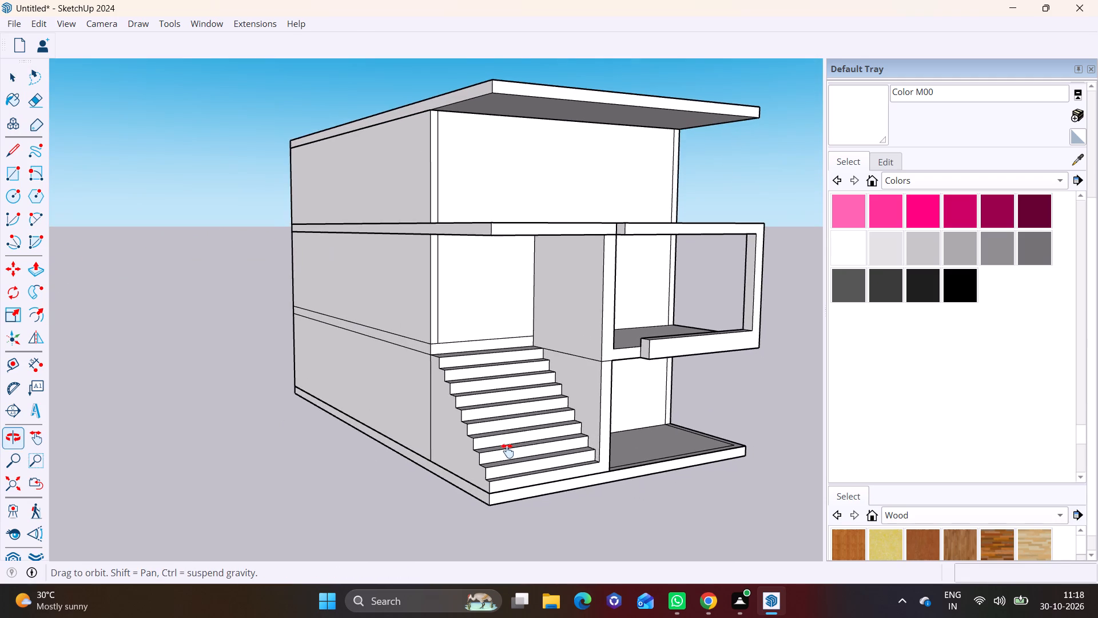
{"action": "middle_click_drag", "start_coordinate": [507, 451], "coordinate": [480, 478], "text": "shift"}
{"action": "scroll", "coordinate": [432, 446], "scroll_direction": "up", "scroll_amount": 3}
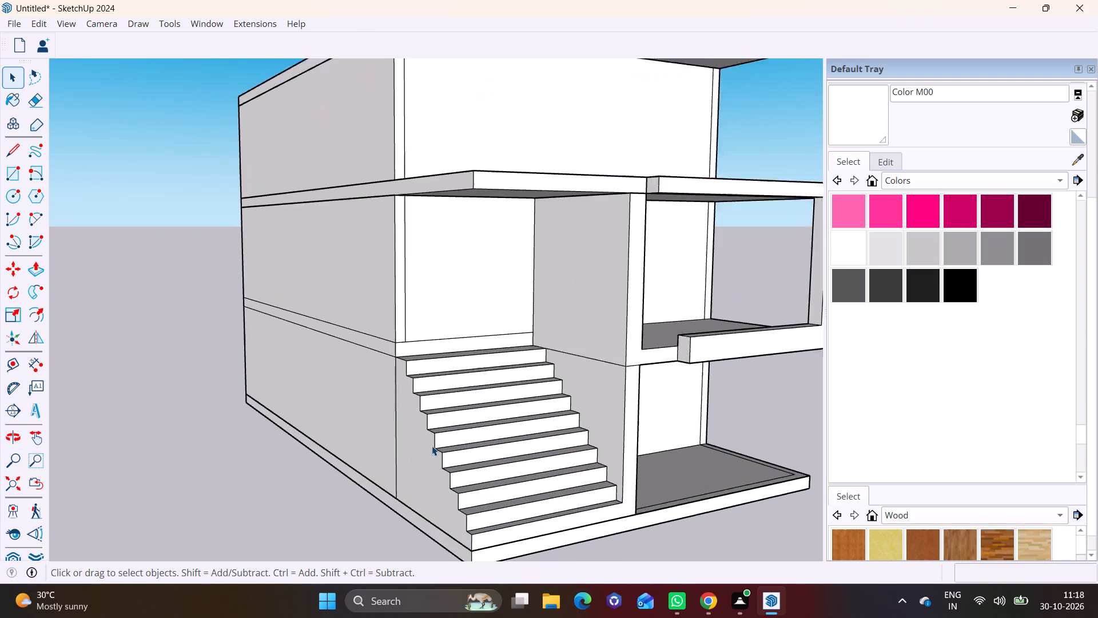
{"action": "scroll", "coordinate": [432, 446], "scroll_direction": "up", "scroll_amount": 2}
{"action": "middle_click_drag", "start_coordinate": [429, 445], "coordinate": [523, 408]}
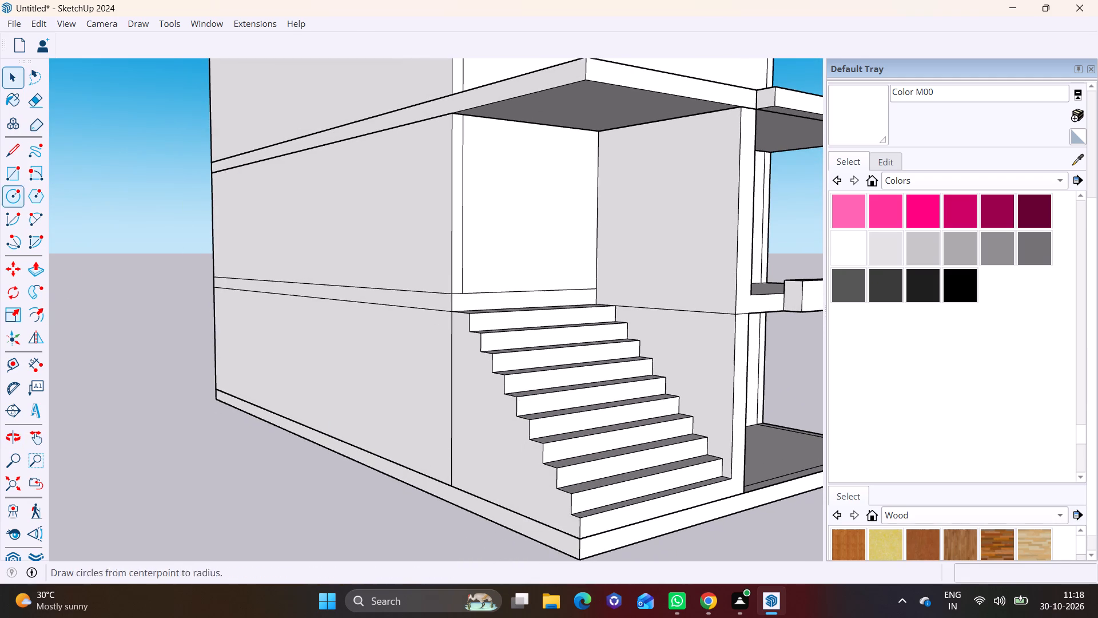
{"action": "middle_click_drag", "start_coordinate": [381, 362], "coordinate": [376, 361]}
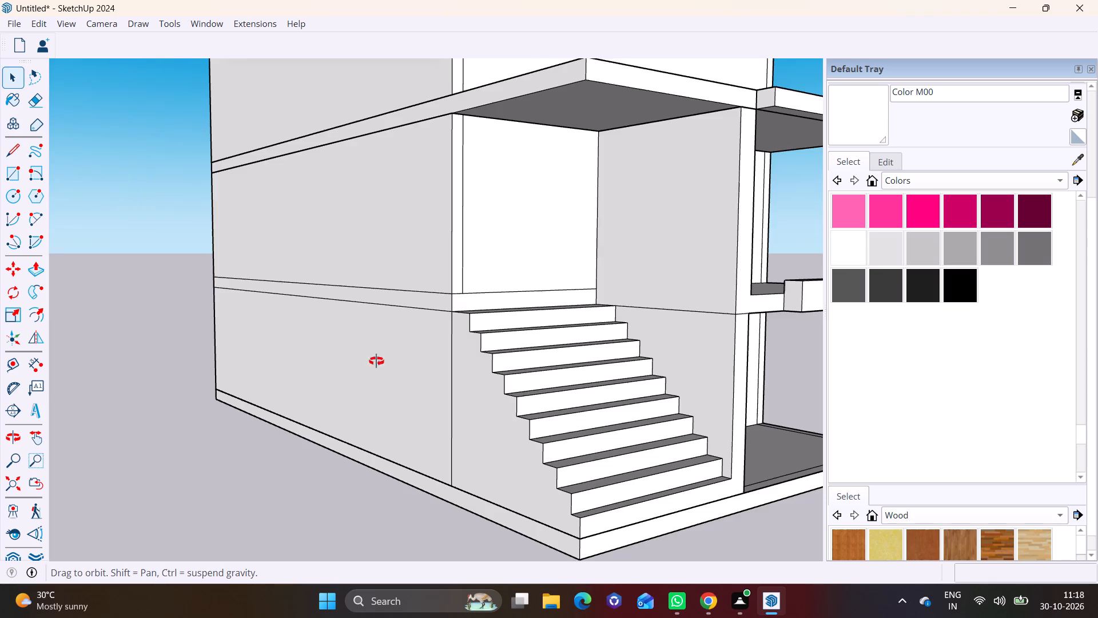
{"action": "middle_click_drag", "start_coordinate": [376, 361], "coordinate": [164, 371]}
{"action": "scroll", "coordinate": [307, 337], "scroll_direction": "up", "scroll_amount": 1}
{"action": "middle_click_drag", "start_coordinate": [394, 392], "coordinate": [559, 377]}
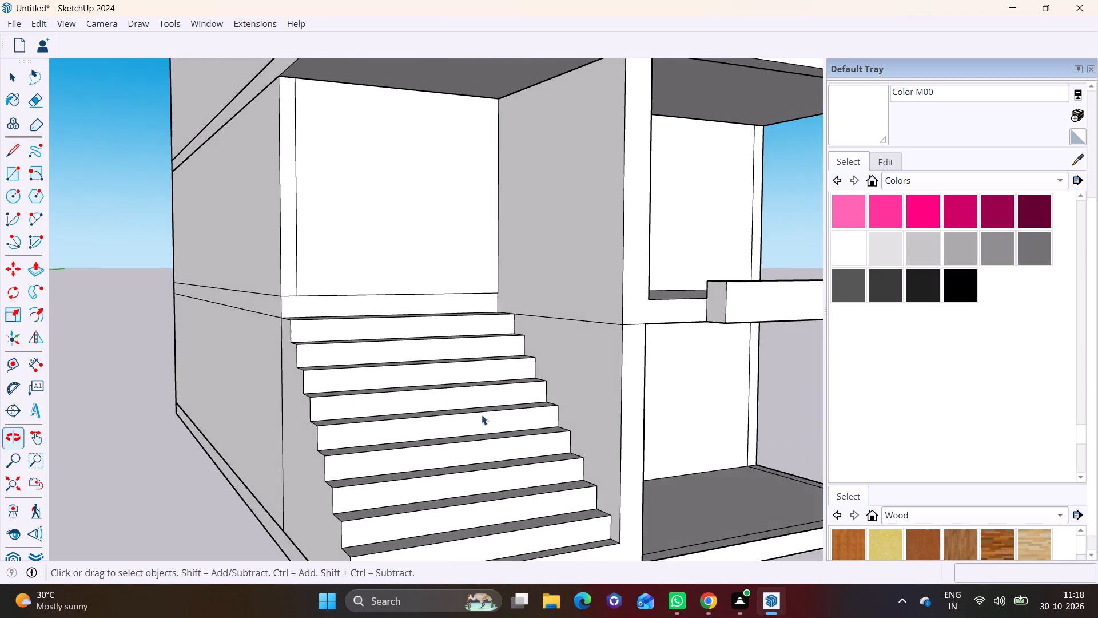
{"action": "middle_click_drag", "start_coordinate": [420, 422], "coordinate": [670, 336], "text": "shift"}
Push/Pull the staircase's outer side face inward about 2' 1", leaving a floor strip beside the steps.
{"action": "key", "text": "space"}
{"action": "left_click", "coordinate": [578, 379]}
{"action": "left_click", "coordinate": [36, 268]}
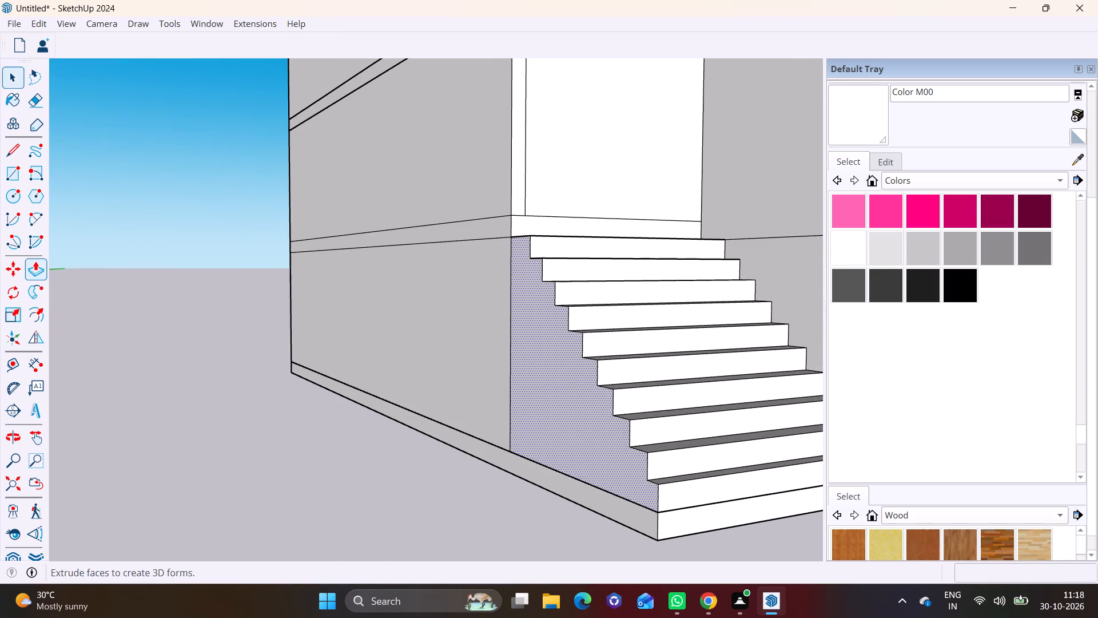
{"action": "left_click", "coordinate": [564, 401]}
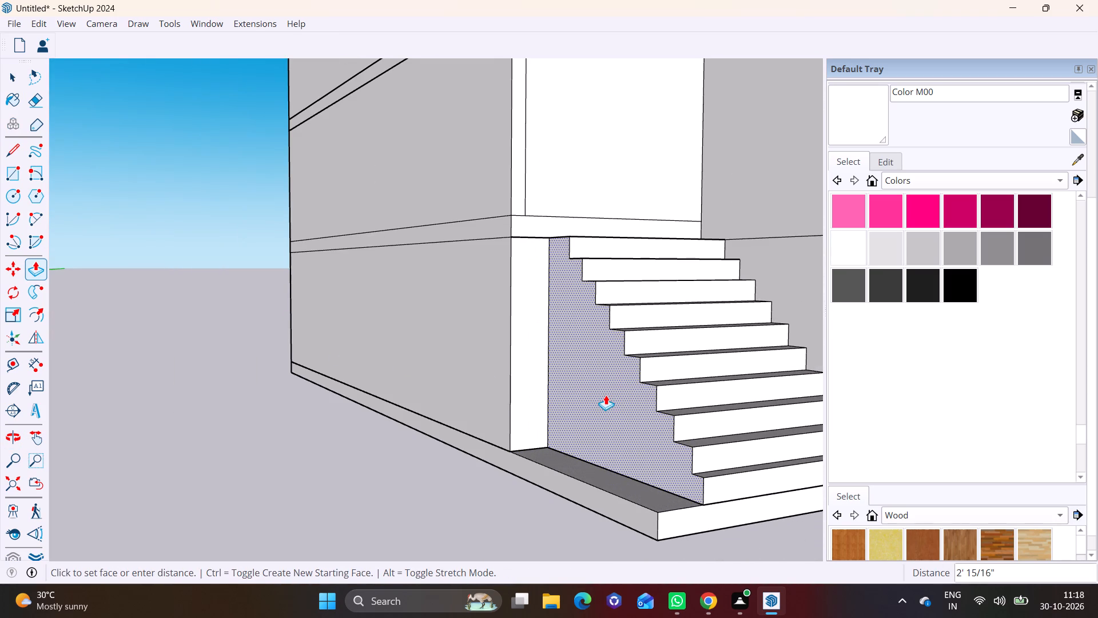
{"action": "left_click", "coordinate": [606, 395]}
Draw a narrow rectangle on the floor strip along the outer edge, from the side wall's corner to the front edge.
{"action": "left_click", "coordinate": [8, 169]}
{"action": "middle_click_drag", "start_coordinate": [503, 382], "coordinate": [485, 453]}
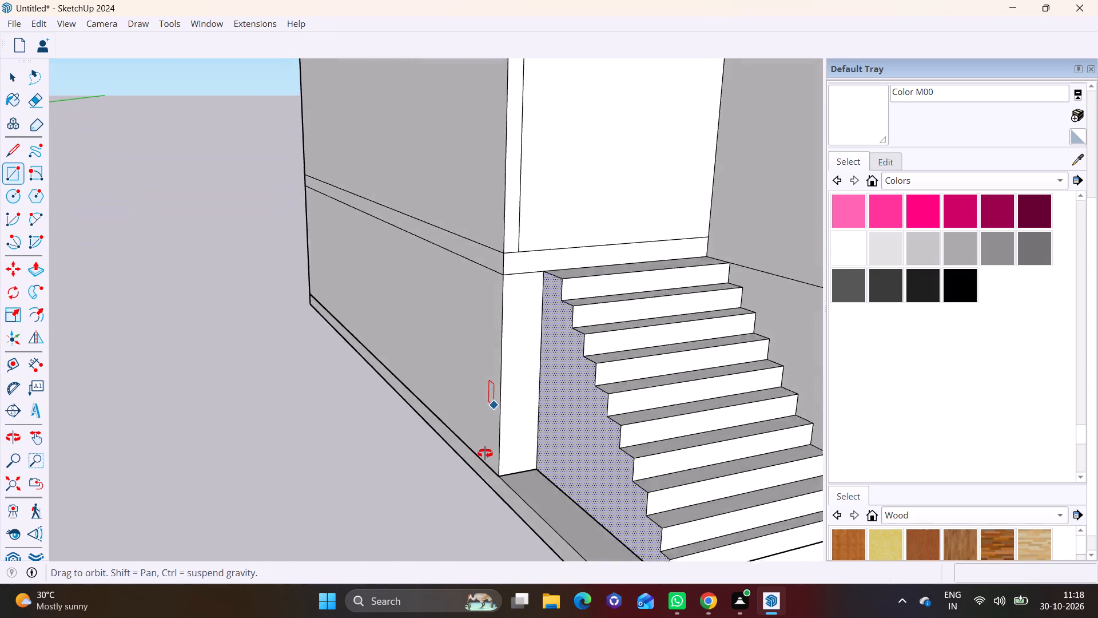
{"action": "middle_click_drag", "start_coordinate": [485, 453], "coordinate": [484, 457]}
{"action": "middle_click_drag", "start_coordinate": [528, 482], "coordinate": [514, 402]}
{"action": "middle_click_drag", "start_coordinate": [516, 469], "coordinate": [521, 493]}
{"action": "scroll", "coordinate": [554, 467], "scroll_direction": "up", "scroll_amount": 3}
{"action": "middle_click_drag", "start_coordinate": [554, 466], "coordinate": [514, 452], "text": "shift"}
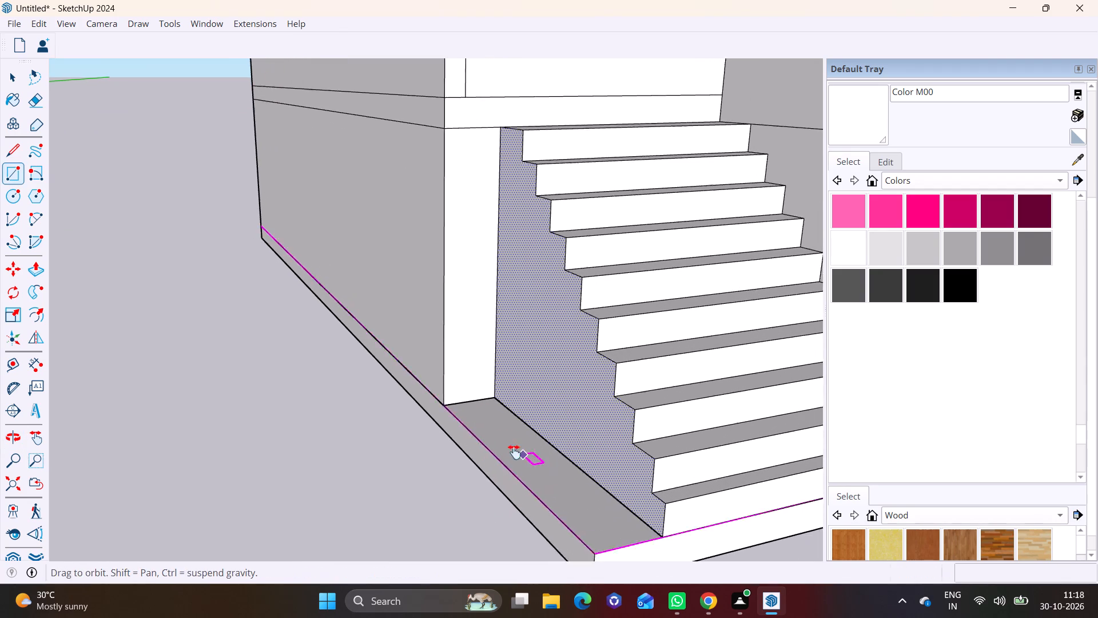
{"action": "middle_click_drag", "start_coordinate": [514, 452], "coordinate": [479, 438], "text": "shift"}
{"action": "left_click", "coordinate": [411, 391]}
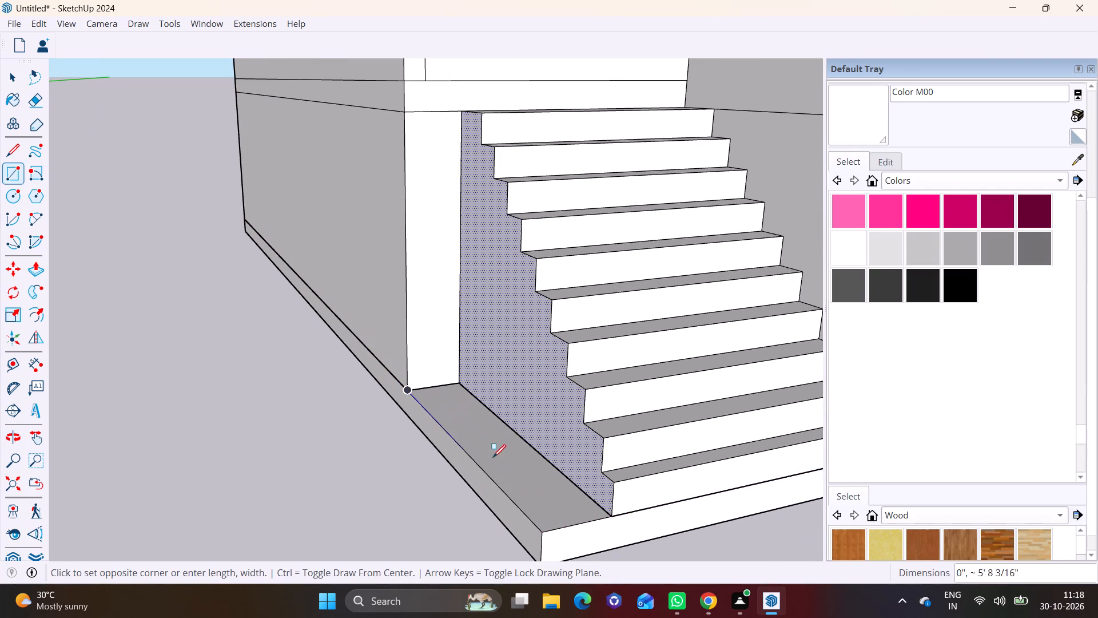
{"action": "left_click", "coordinate": [570, 524]}
Push/Pull the narrow floor rectangle up to the first-floor slab line, forming an outer wall beside the stairs.
{"action": "key", "text": "space"}
{"action": "left_click", "coordinate": [545, 509]}
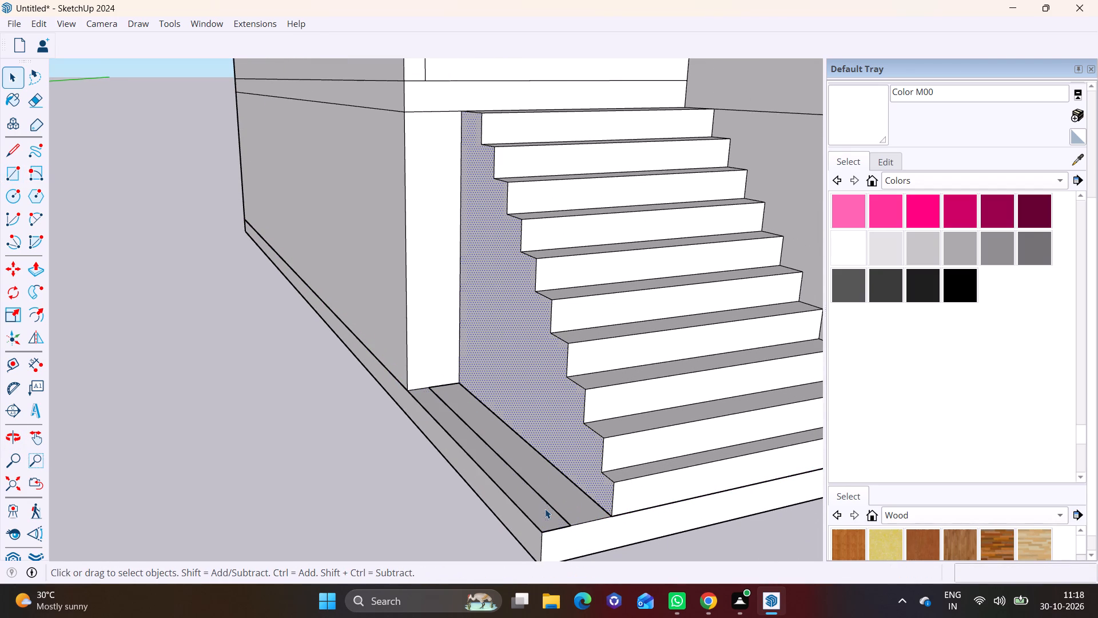
{"action": "left_click", "coordinate": [29, 266]}
{"action": "left_click", "coordinate": [494, 470]}
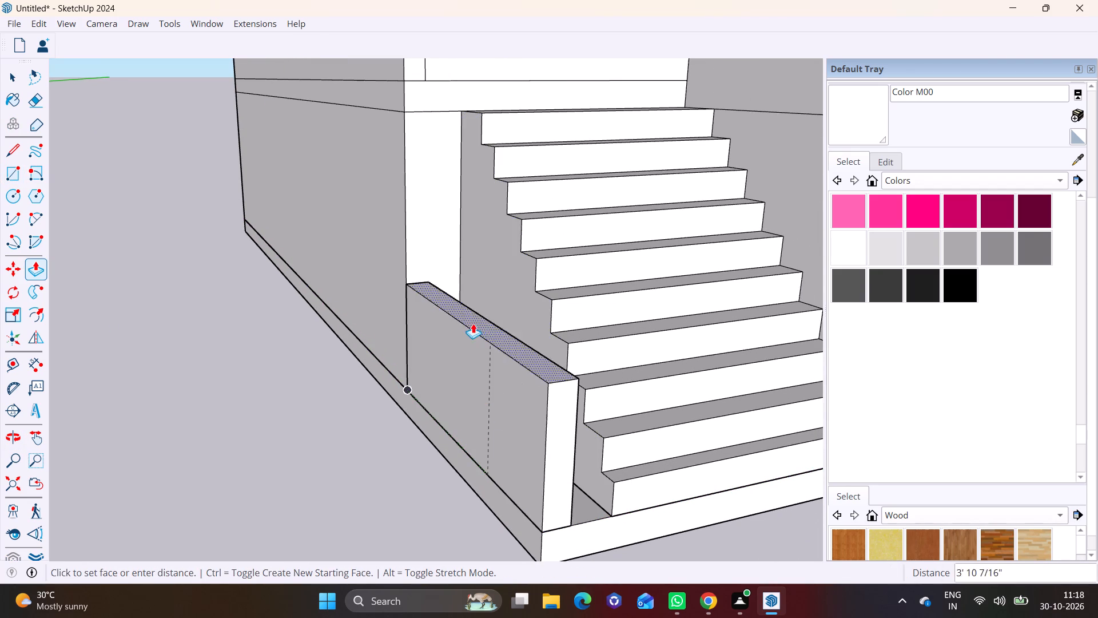
{"action": "left_click", "coordinate": [394, 114]}
Push/Pull the staircase's stepped side face outward about 1' 3" to meet the inner face of the outer wall.
{"action": "middle_click_drag", "start_coordinate": [478, 192], "coordinate": [437, 189]}
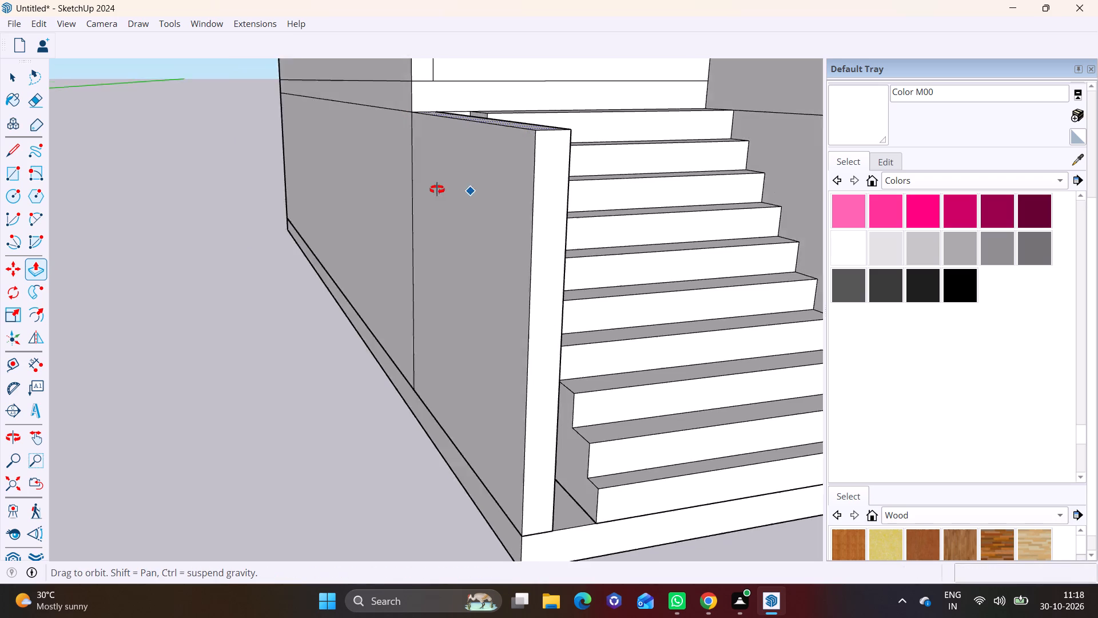
{"action": "middle_click_drag", "start_coordinate": [437, 189], "coordinate": [320, 216]}
{"action": "middle_click_drag", "start_coordinate": [587, 383], "coordinate": [691, 383]}
{"action": "scroll", "coordinate": [515, 393], "scroll_direction": "up", "scroll_amount": 2}
{"action": "key", "text": "space"}
{"action": "left_click", "coordinate": [533, 435]}
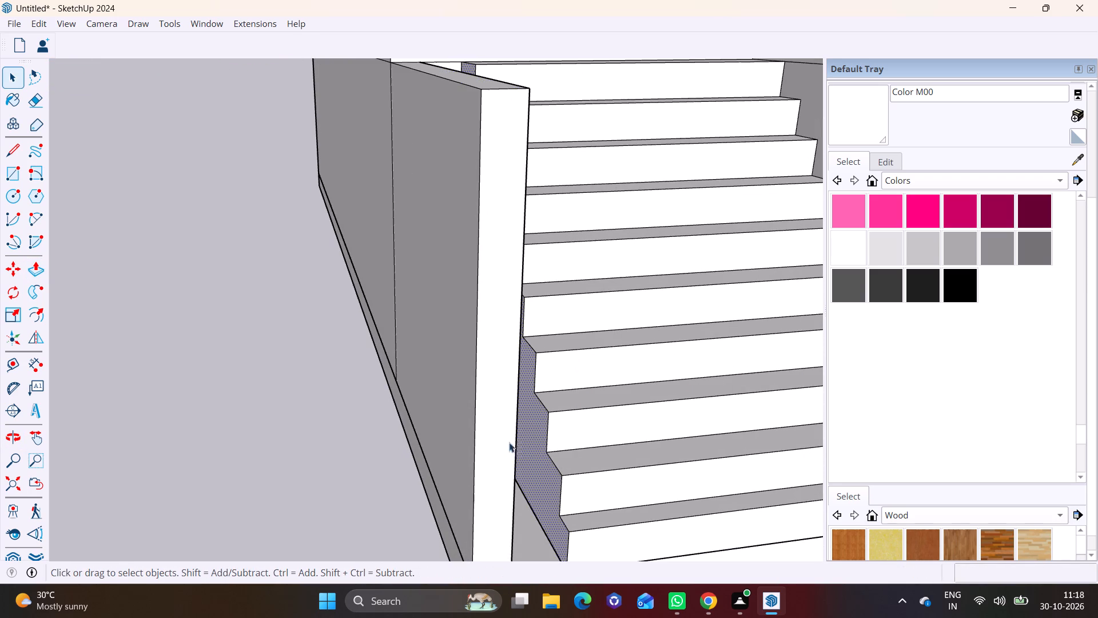
{"action": "left_click", "coordinate": [29, 265]}
{"action": "middle_click_drag", "start_coordinate": [317, 431], "coordinate": [308, 308], "text": "shift"}
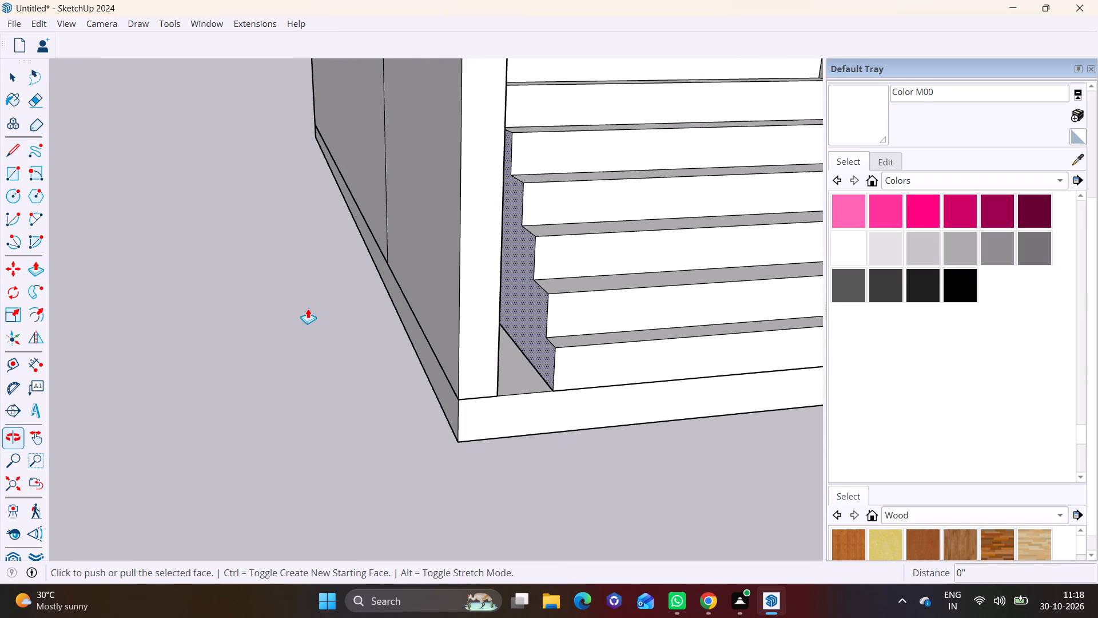
{"action": "left_click", "coordinate": [542, 354]}
{"action": "left_click", "coordinate": [498, 362]}
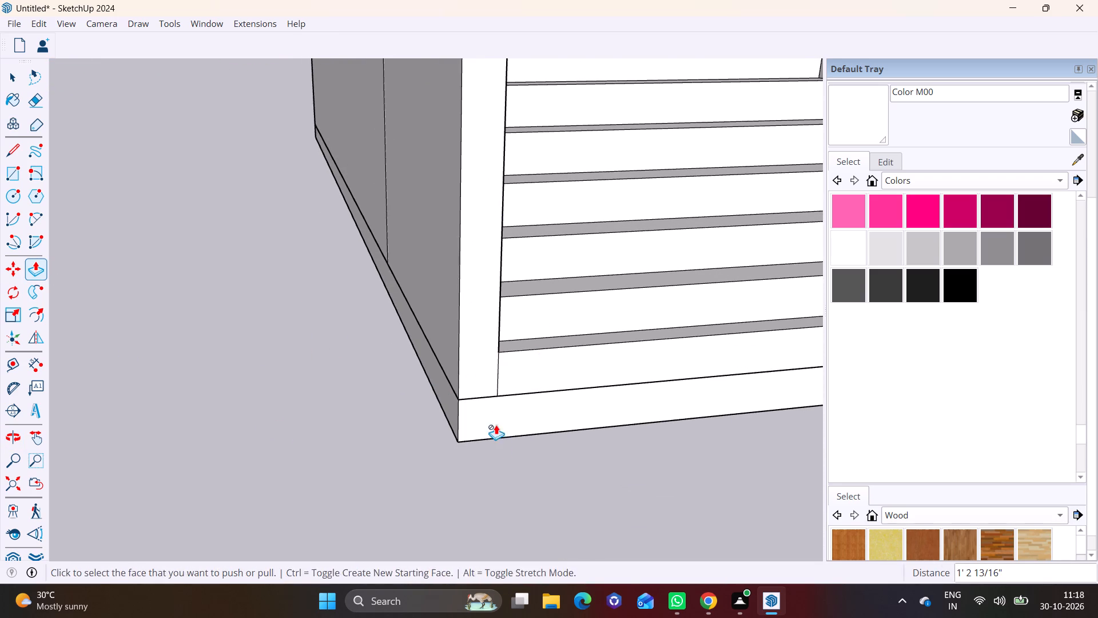
{"action": "key", "text": "space"}
{"action": "left_click", "coordinate": [516, 459]}
Push/Pull the top face of the outer stair wall upward about 3' 8 7/8".
{"action": "scroll", "coordinate": [516, 459], "scroll_direction": "down", "scroll_amount": 7}
{"action": "middle_click_drag", "start_coordinate": [478, 451], "coordinate": [397, 332]}
{"action": "scroll", "coordinate": [396, 330], "scroll_direction": "down", "scroll_amount": 3}
{"action": "middle_click_drag", "start_coordinate": [402, 328], "coordinate": [380, 379], "text": "shift"}
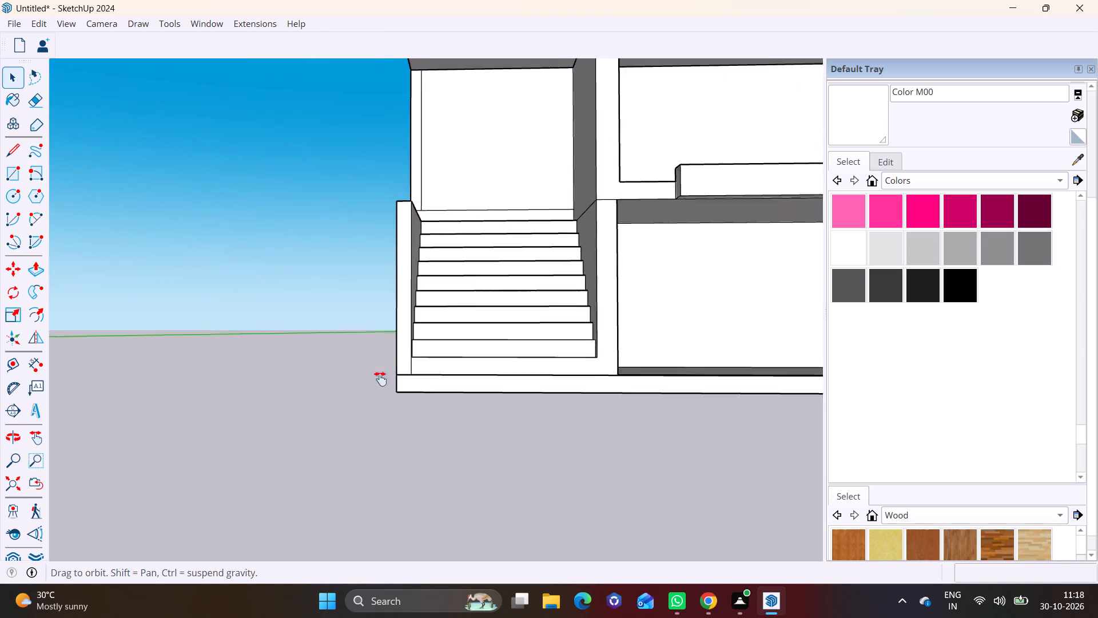
{"action": "middle_click_drag", "start_coordinate": [380, 379], "coordinate": [376, 423], "text": "shift"}
{"action": "scroll", "coordinate": [404, 374], "scroll_direction": "down", "scroll_amount": 3}
{"action": "middle_click_drag", "start_coordinate": [413, 354], "coordinate": [393, 520], "text": "shift"}
{"action": "scroll", "coordinate": [408, 423], "scroll_direction": "up", "scroll_amount": 3}
{"action": "middle_click_drag", "start_coordinate": [404, 438], "coordinate": [393, 433]}
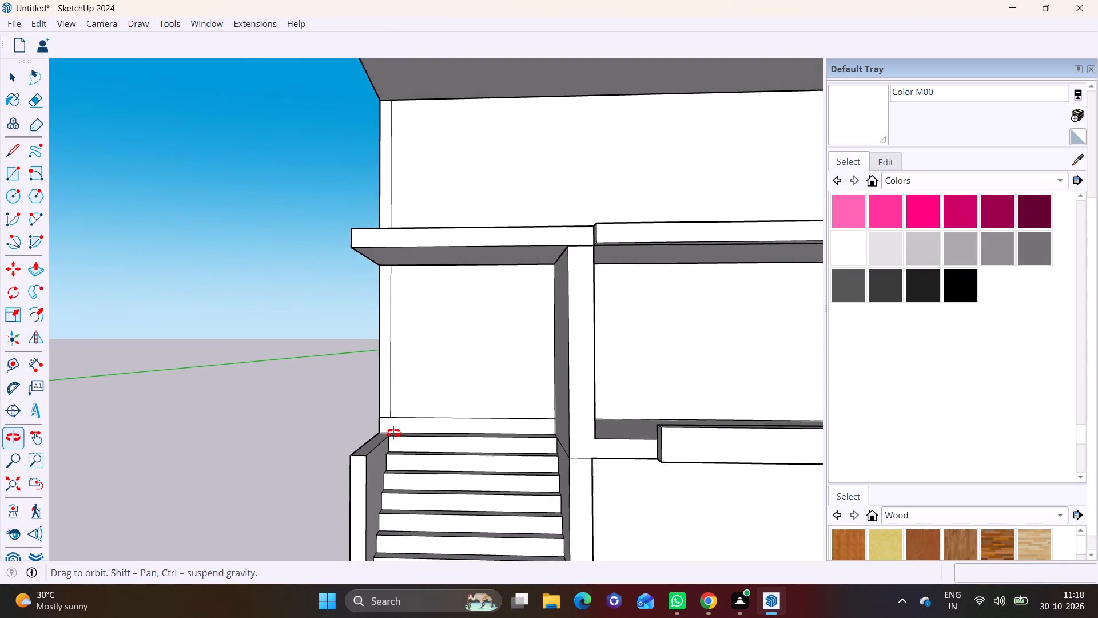
{"action": "middle_click_drag", "start_coordinate": [393, 433], "coordinate": [375, 440]}
{"action": "middle_click_drag", "start_coordinate": [399, 445], "coordinate": [431, 442]}
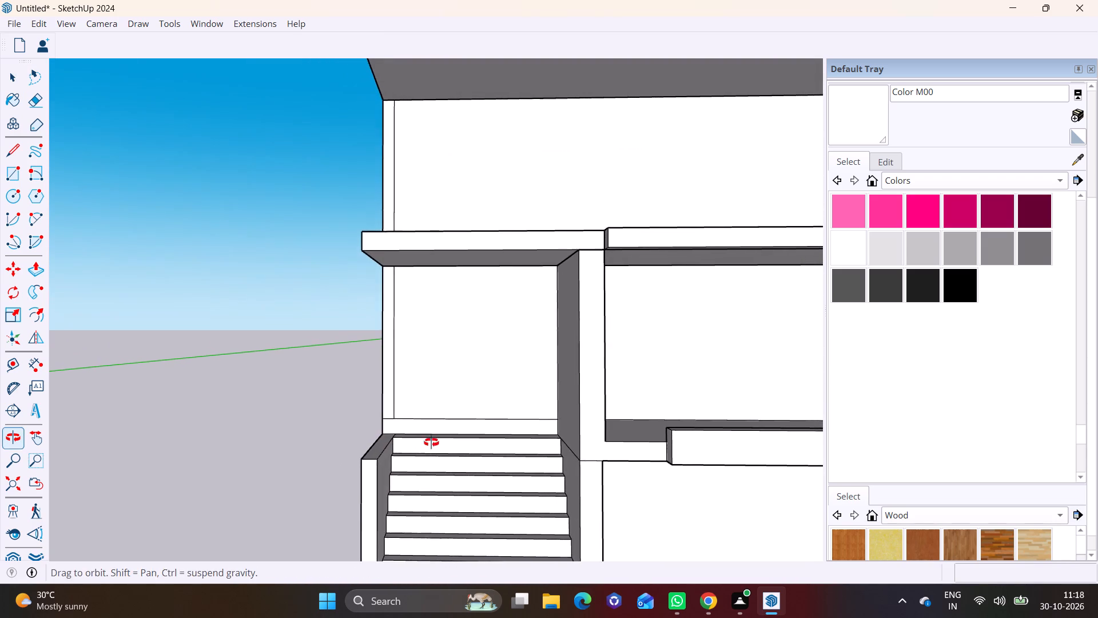
{"action": "middle_click_drag", "start_coordinate": [431, 442], "coordinate": [432, 442]}
{"action": "scroll", "coordinate": [392, 439], "scroll_direction": "up", "scroll_amount": 5}
{"action": "middle_click_drag", "start_coordinate": [392, 439], "coordinate": [398, 496]}
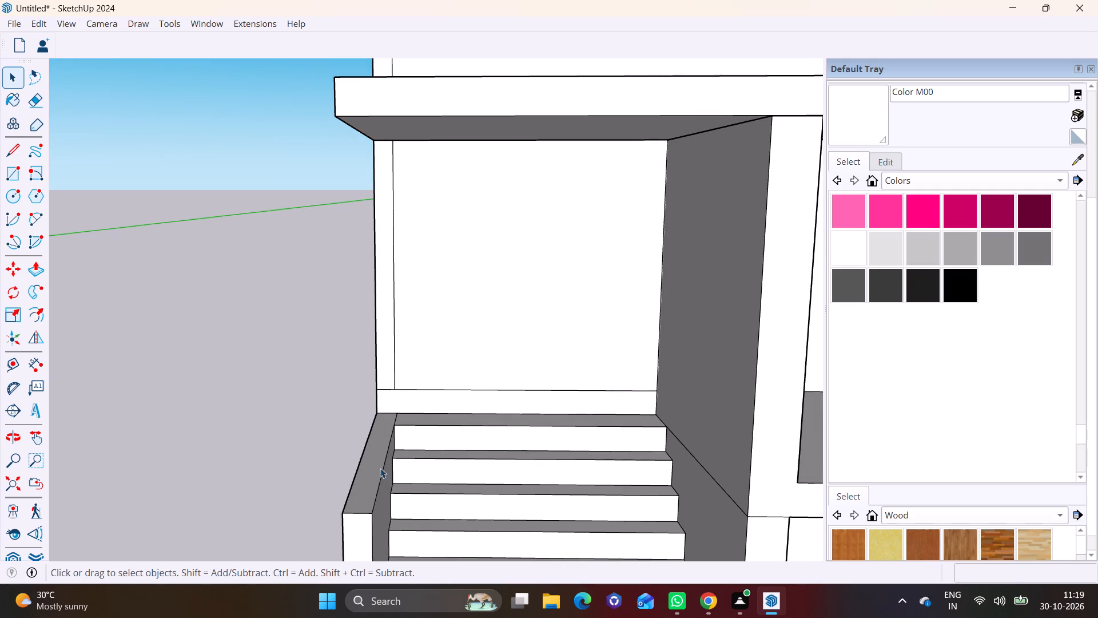
{"action": "left_click", "coordinate": [380, 463]}
{"action": "left_click", "coordinate": [33, 275]}
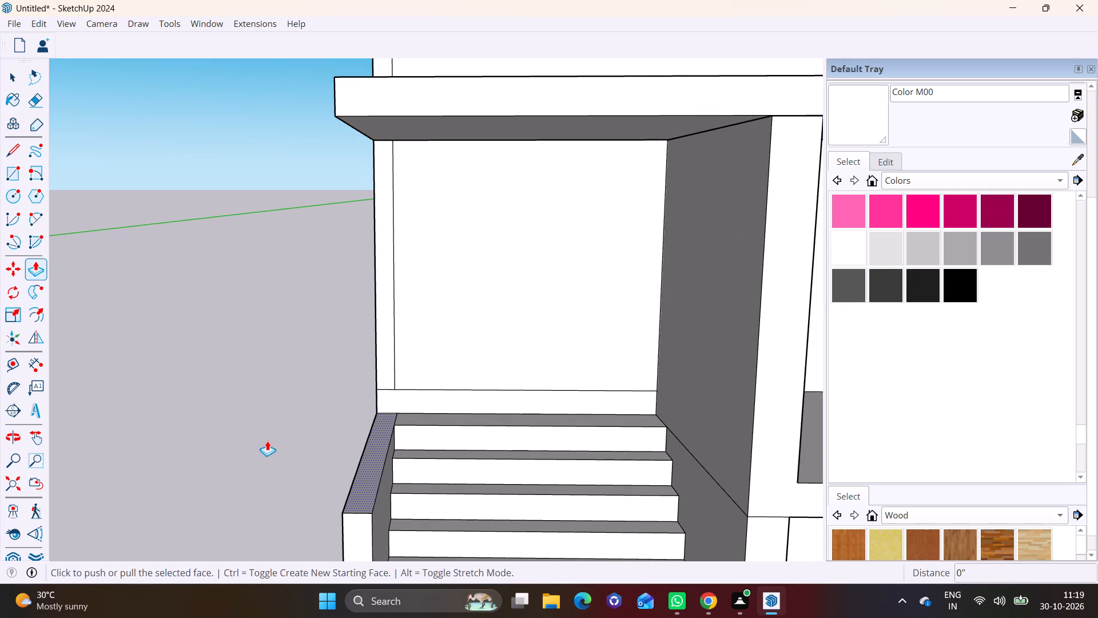
{"action": "left_click", "coordinate": [369, 477]}
{"action": "left_click", "coordinate": [362, 363]}
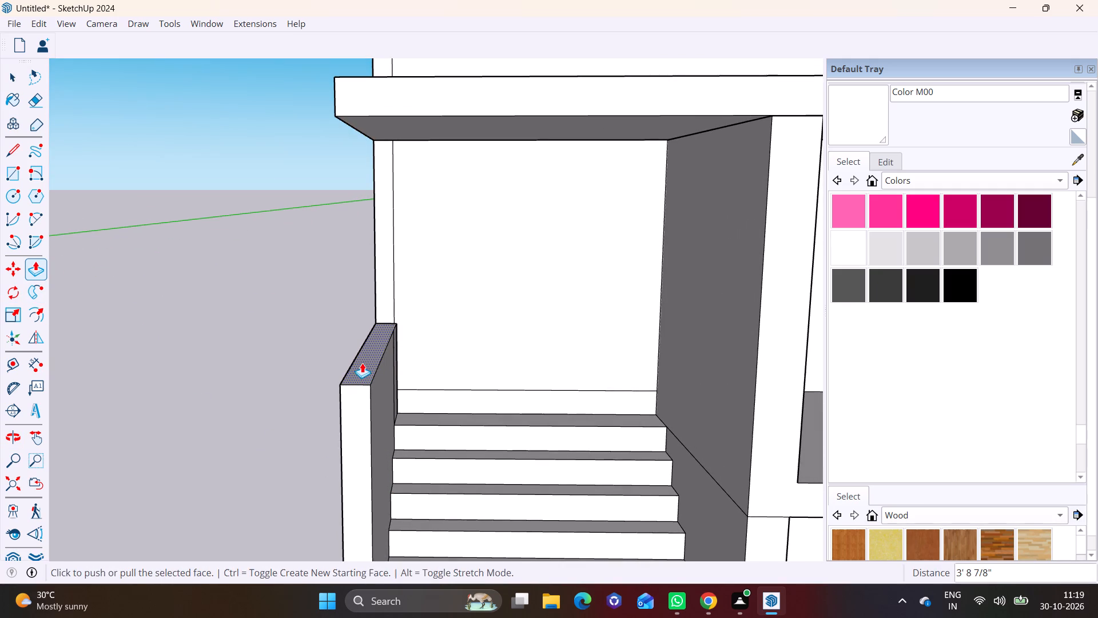
Push/Pull the end face of the front frame's lower beam across the staircase to the outer wall's outer edge.
{"action": "middle_click_drag", "start_coordinate": [415, 494], "coordinate": [431, 395]}
{"action": "scroll", "coordinate": [431, 395], "scroll_direction": "down", "scroll_amount": 7}
{"action": "middle_click_drag", "start_coordinate": [436, 422], "coordinate": [407, 418]}
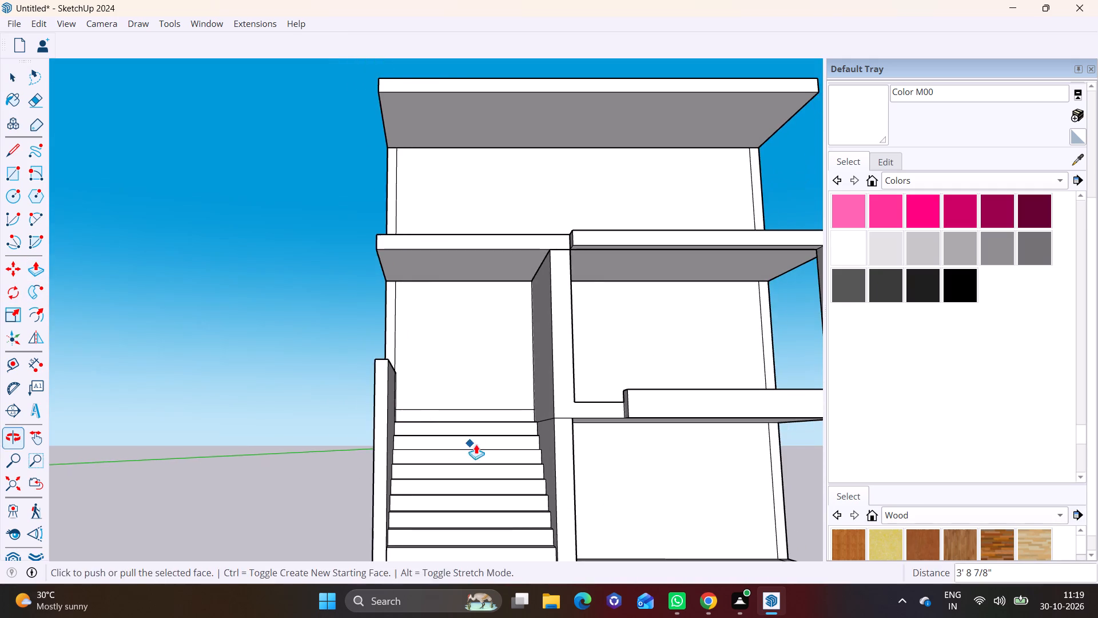
{"action": "middle_click_drag", "start_coordinate": [487, 451], "coordinate": [624, 487]}
{"action": "key", "text": "space"}
{"action": "left_click", "coordinate": [675, 421]}
{"action": "left_click", "coordinate": [32, 275]}
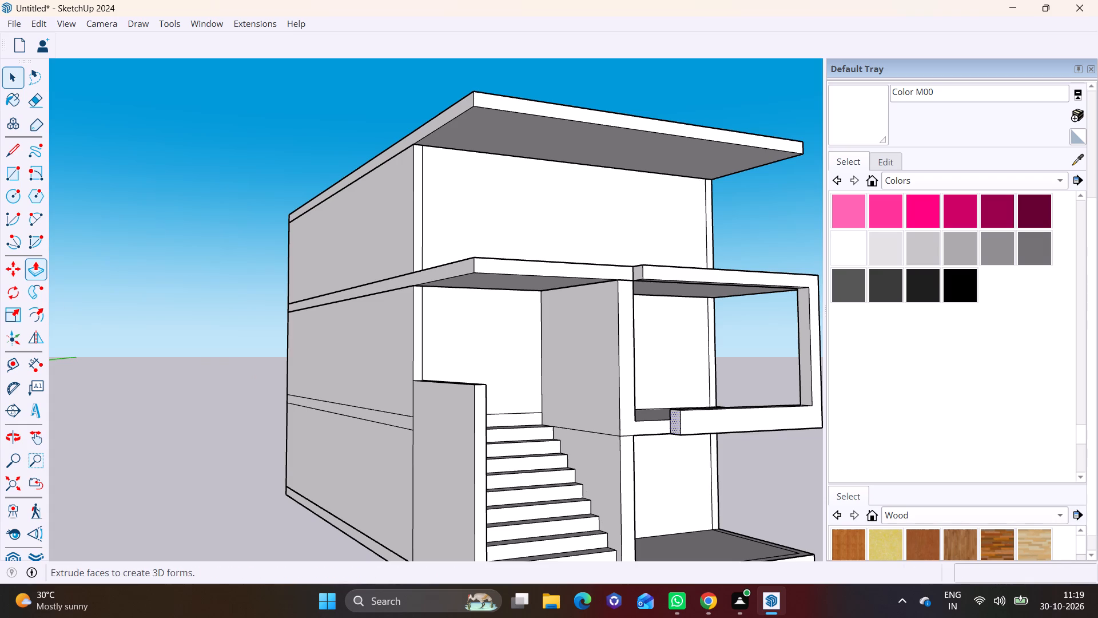
{"action": "left_click", "coordinate": [673, 425]}
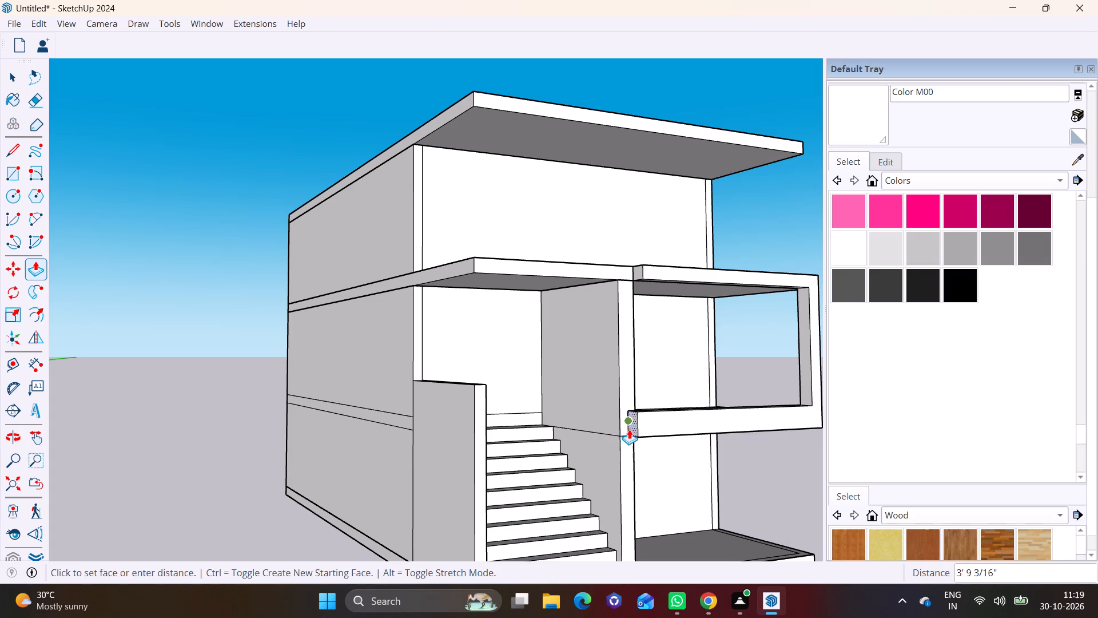
{"action": "left_click", "coordinate": [587, 438]}
{"action": "left_click_drag", "start_coordinate": [622, 420], "coordinate": [473, 435]}
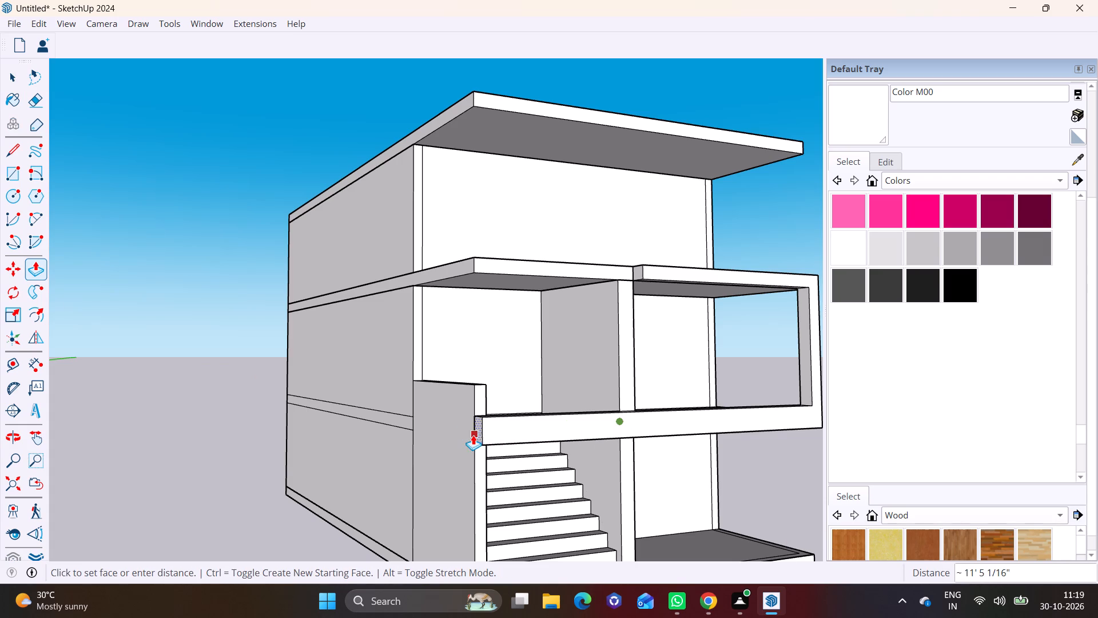
{"action": "left_click_drag", "start_coordinate": [473, 435], "coordinate": [469, 435]}
{"action": "left_click", "coordinate": [470, 405]}
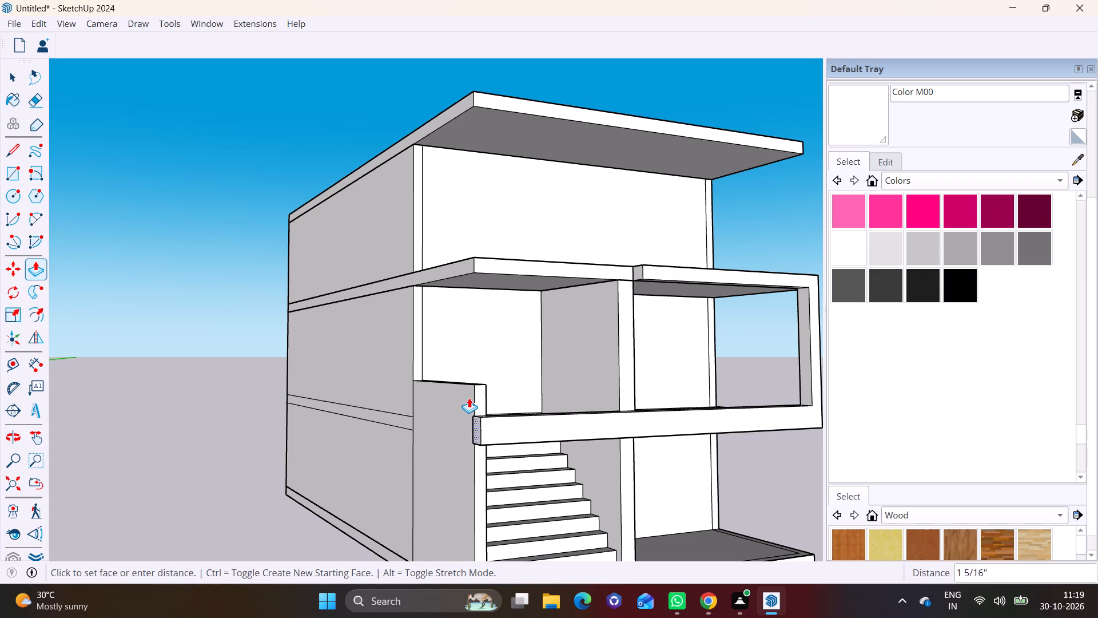
{"action": "left_click", "coordinate": [471, 397]}
{"action": "key", "text": "space"}
{"action": "left_click", "coordinate": [269, 430]}
Push/Pull the top face of the extended front beam upward about 9 1/4".
{"action": "scroll", "coordinate": [284, 437], "scroll_direction": "down", "scroll_amount": 2}
{"action": "middle_click_drag", "start_coordinate": [324, 439], "coordinate": [244, 417]}
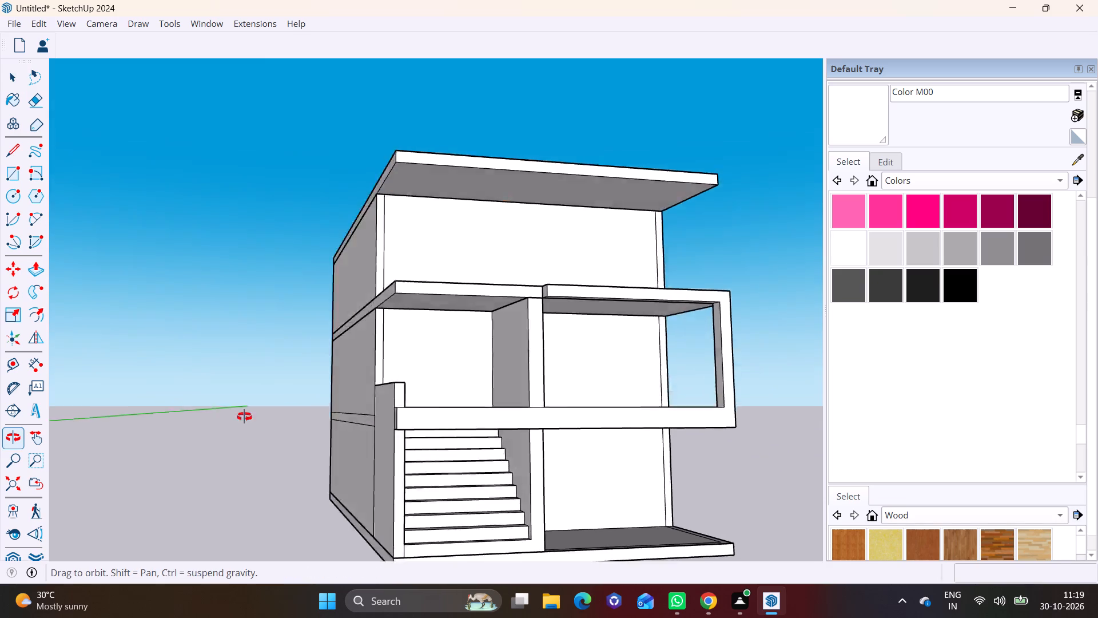
{"action": "middle_click_drag", "start_coordinate": [244, 417], "coordinate": [150, 416]}
{"action": "scroll", "coordinate": [355, 434], "scroll_direction": "down", "scroll_amount": 2}
{"action": "middle_click_drag", "start_coordinate": [419, 434], "coordinate": [425, 533]}
{"action": "scroll", "coordinate": [476, 450], "scroll_direction": "up", "scroll_amount": 6}
{"action": "middle_click_drag", "start_coordinate": [467, 447], "coordinate": [458, 516]}
{"action": "scroll", "coordinate": [468, 494], "scroll_direction": "up", "scroll_amount": 1}
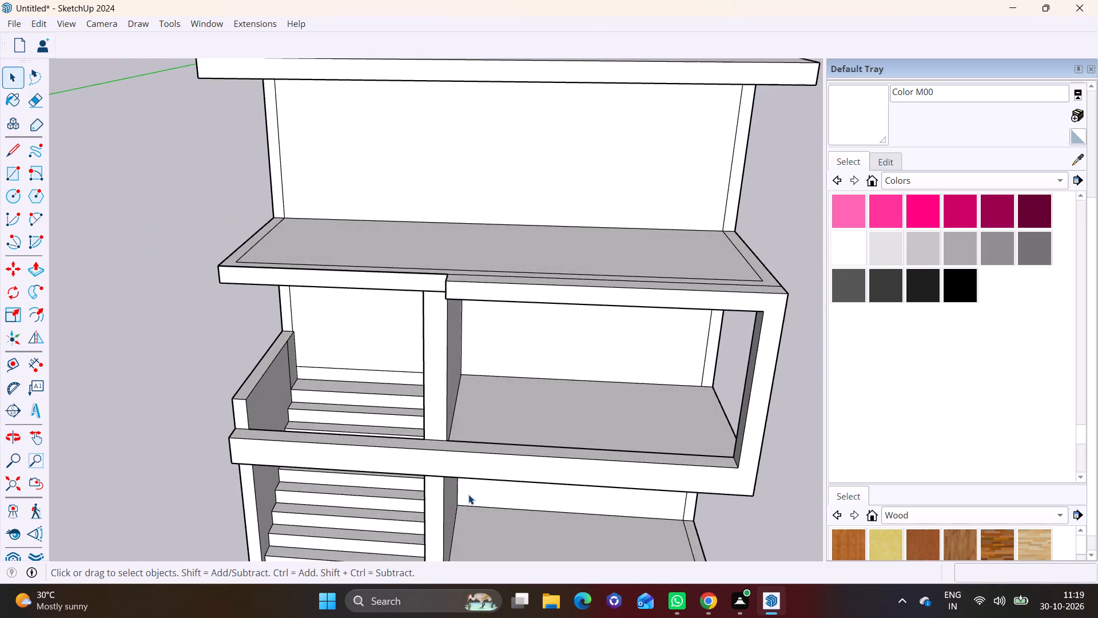
{"action": "scroll", "coordinate": [468, 494], "scroll_direction": "up", "scroll_amount": 2}
{"action": "left_click", "coordinate": [481, 425]}
{"action": "left_click", "coordinate": [37, 274]}
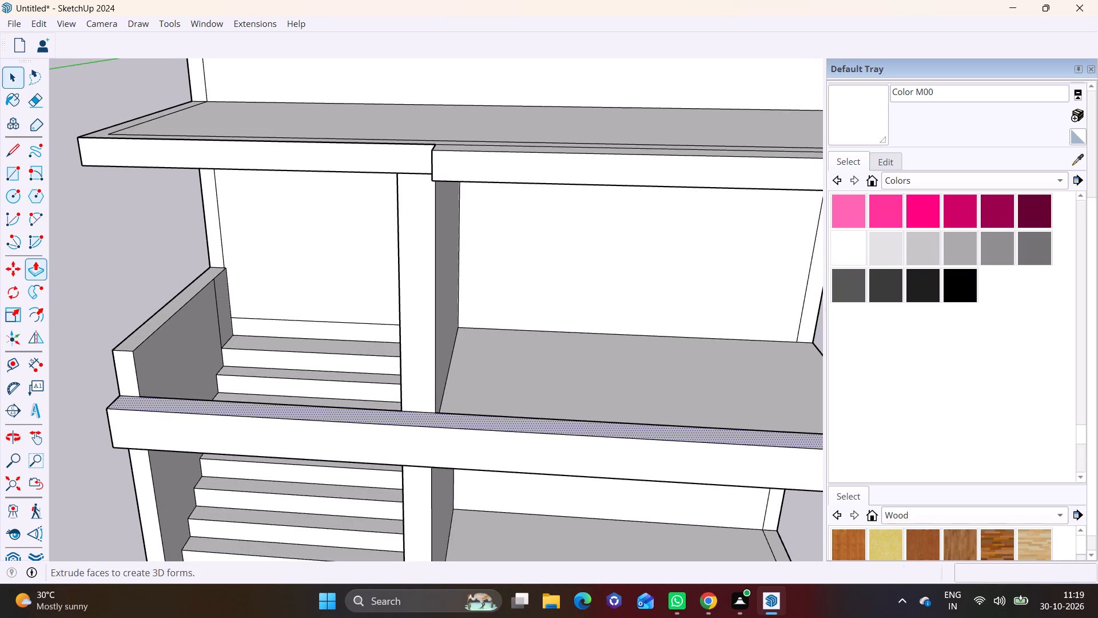
{"action": "left_click", "coordinate": [156, 399]}
{"action": "left_click", "coordinate": [156, 380]}
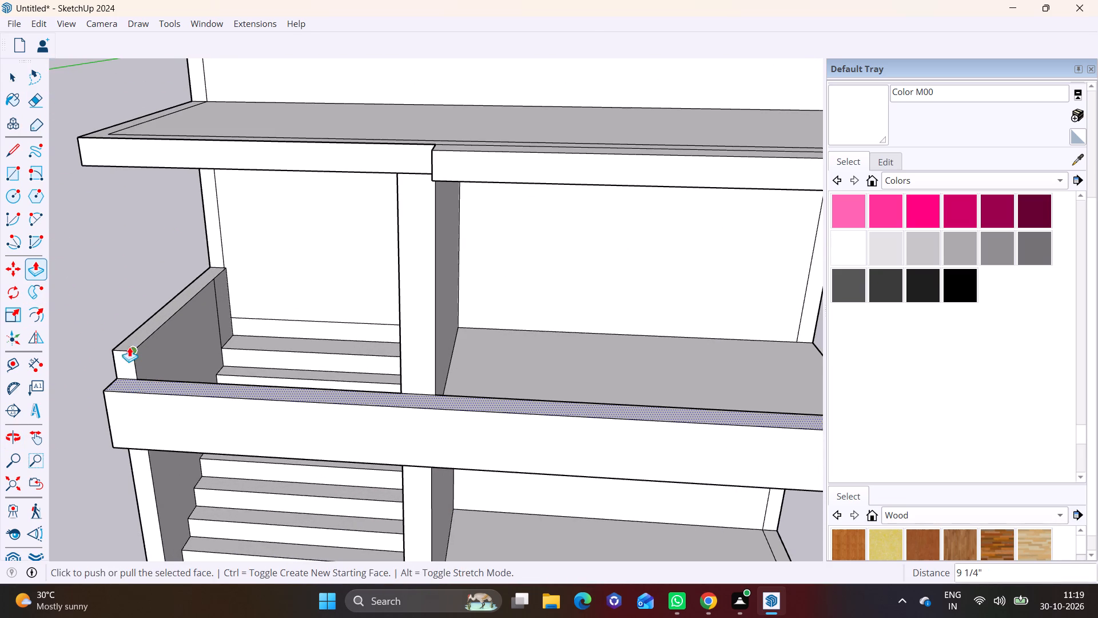
Push/Pull the top face of the outer stair wall upward about another 6 1/2".
{"action": "key", "text": "space"}
{"action": "left_click", "coordinate": [137, 334]}
{"action": "left_click", "coordinate": [42, 270]}
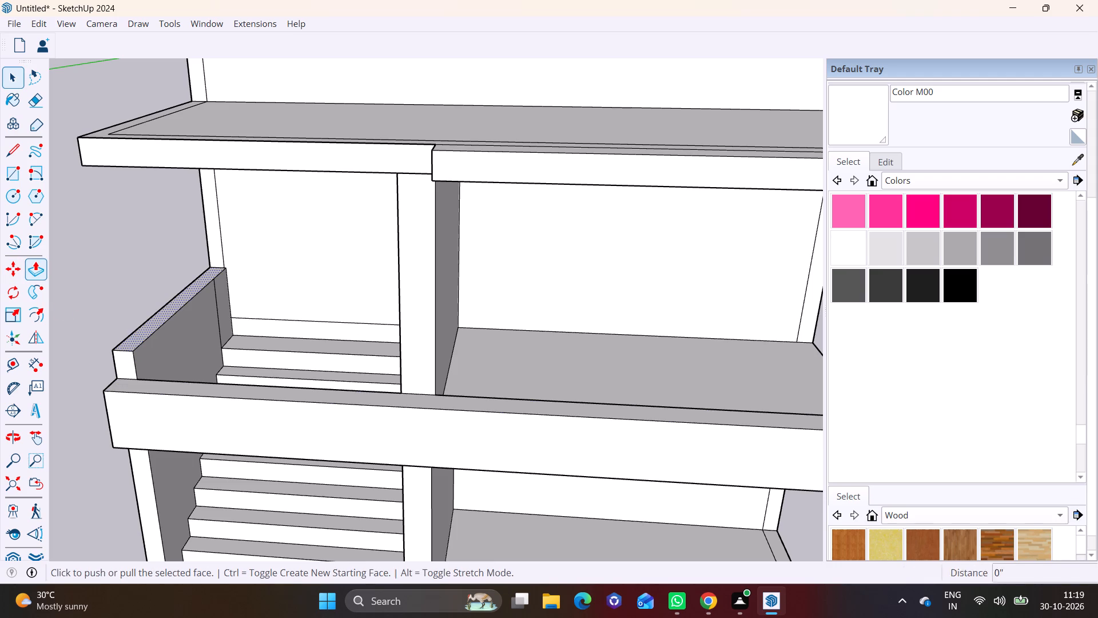
{"action": "left_click", "coordinate": [140, 331]}
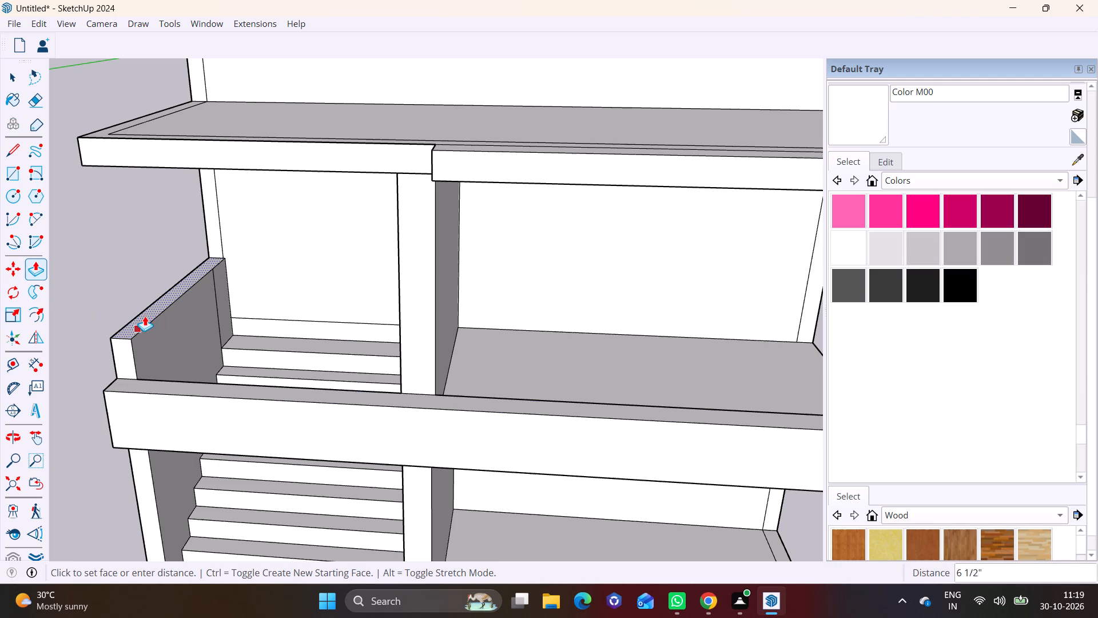
{"action": "left_click", "coordinate": [145, 315]}
{"action": "key", "text": "space"}
Push/Pull the stair wall's top face up about 3 11/16" as a new starting face, forming a separate cap band.
{"action": "middle_click_drag", "start_coordinate": [144, 313], "coordinate": [397, 344]}
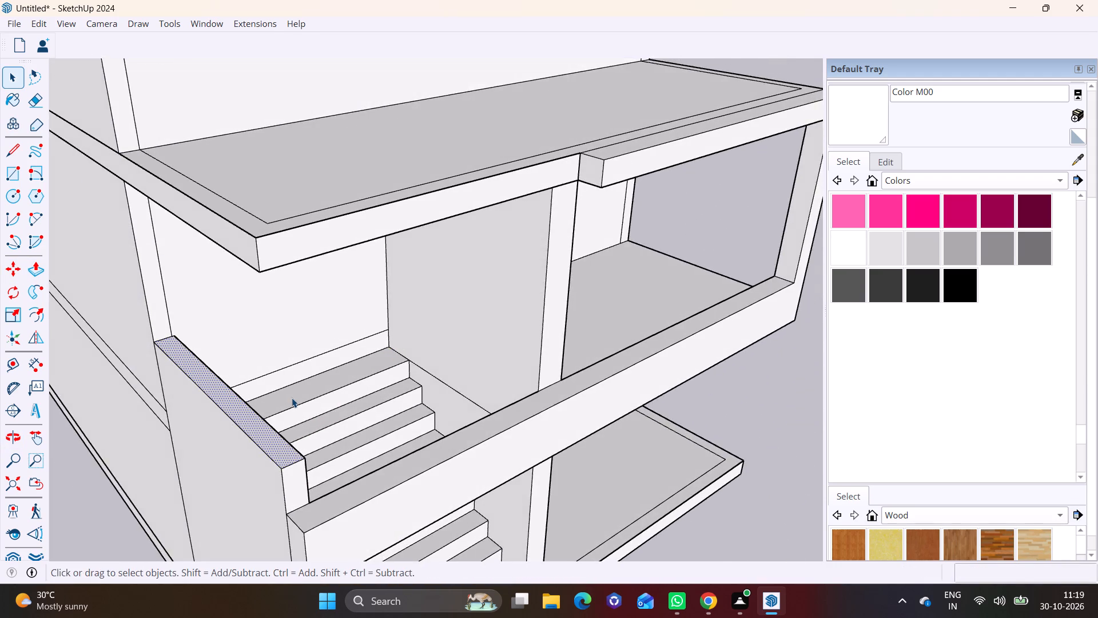
{"action": "scroll", "coordinate": [292, 398], "scroll_direction": "up", "scroll_amount": 2}
{"action": "key", "text": "space"}
{"action": "left_click", "coordinate": [253, 438]}
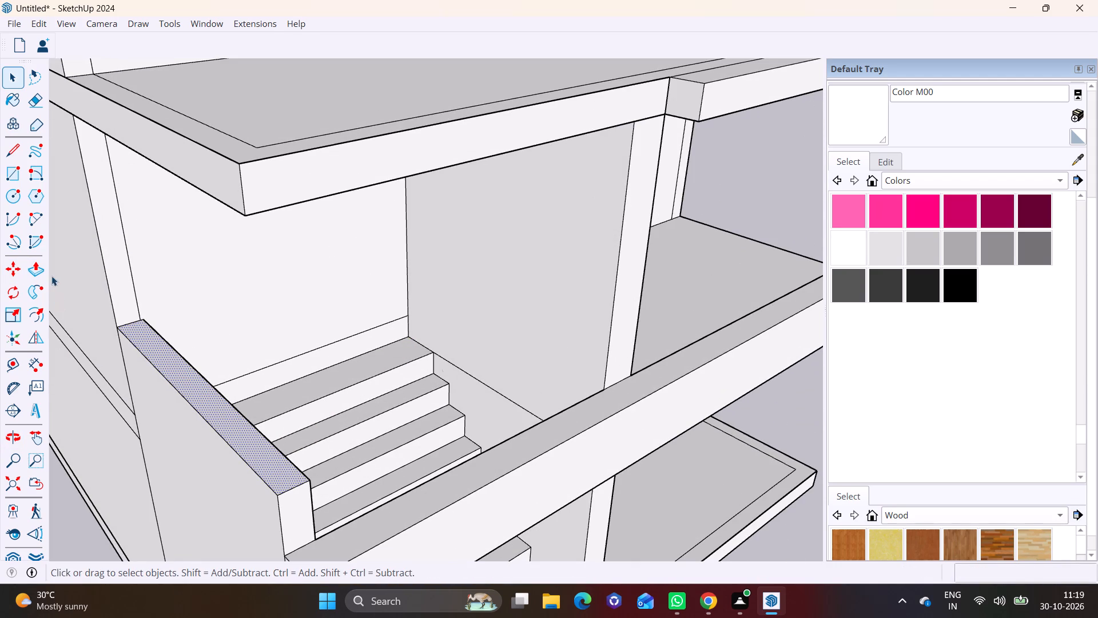
{"action": "left_click", "coordinate": [37, 268]}
{"action": "left_click", "coordinate": [182, 379]}
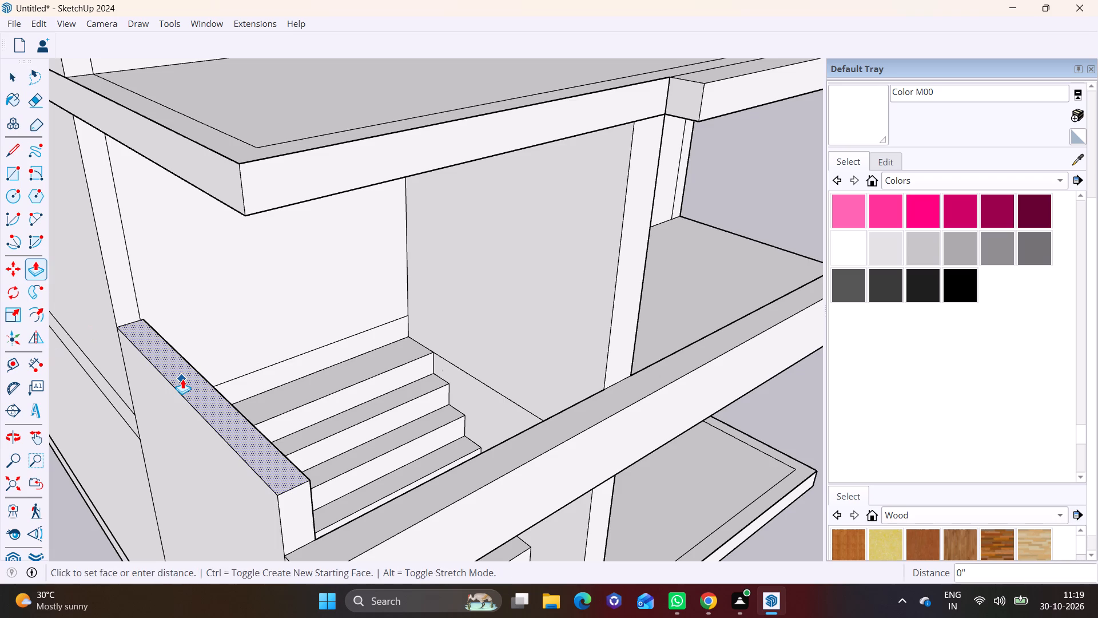
{"action": "left_click", "coordinate": [182, 370]}
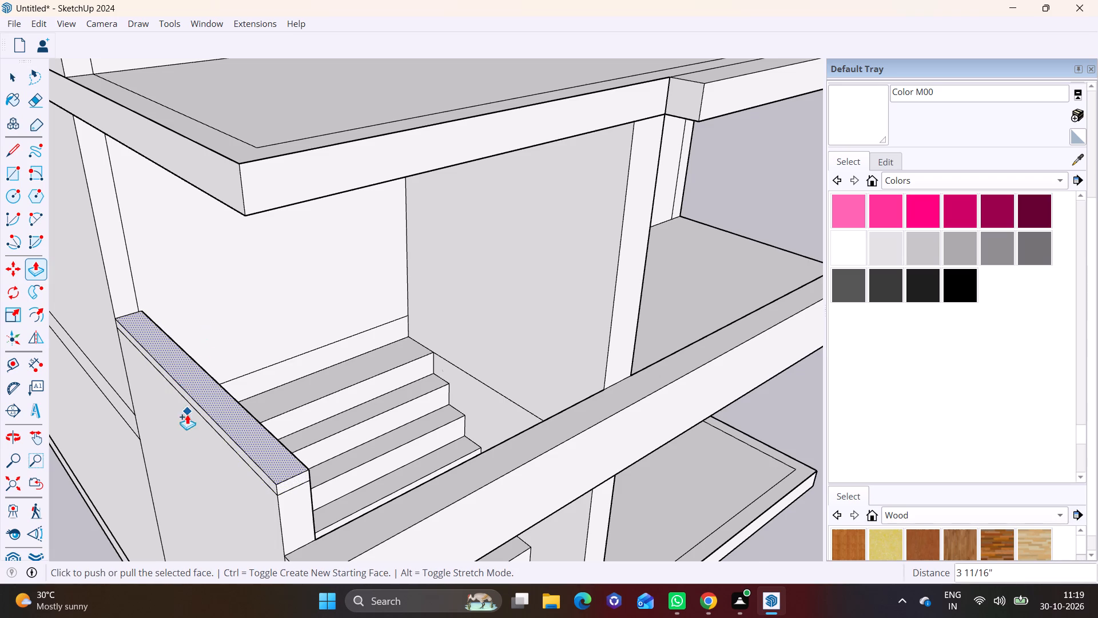
Push/Pull the cap band's outer side face outward about 2 5/8" so it overhangs the stair wall.
{"action": "middle_click_drag", "start_coordinate": [194, 415], "coordinate": [230, 349]}
{"action": "key", "text": "space"}
{"action": "left_click", "coordinate": [238, 380]}
{"action": "left_click", "coordinate": [40, 269]}
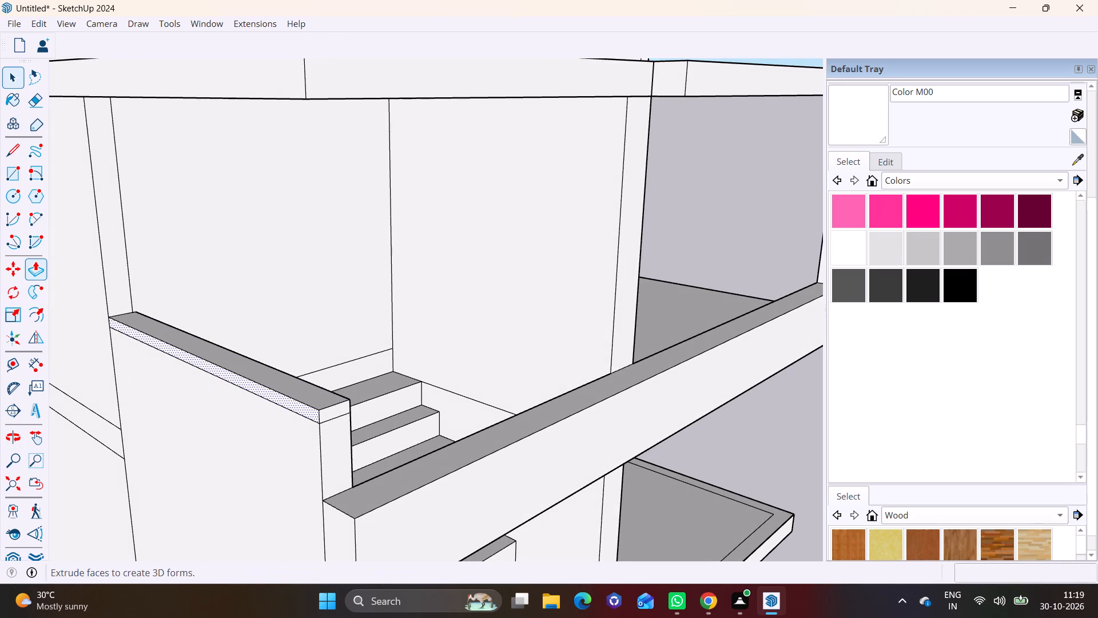
{"action": "left_click", "coordinate": [242, 381]}
{"action": "left_click", "coordinate": [236, 379]}
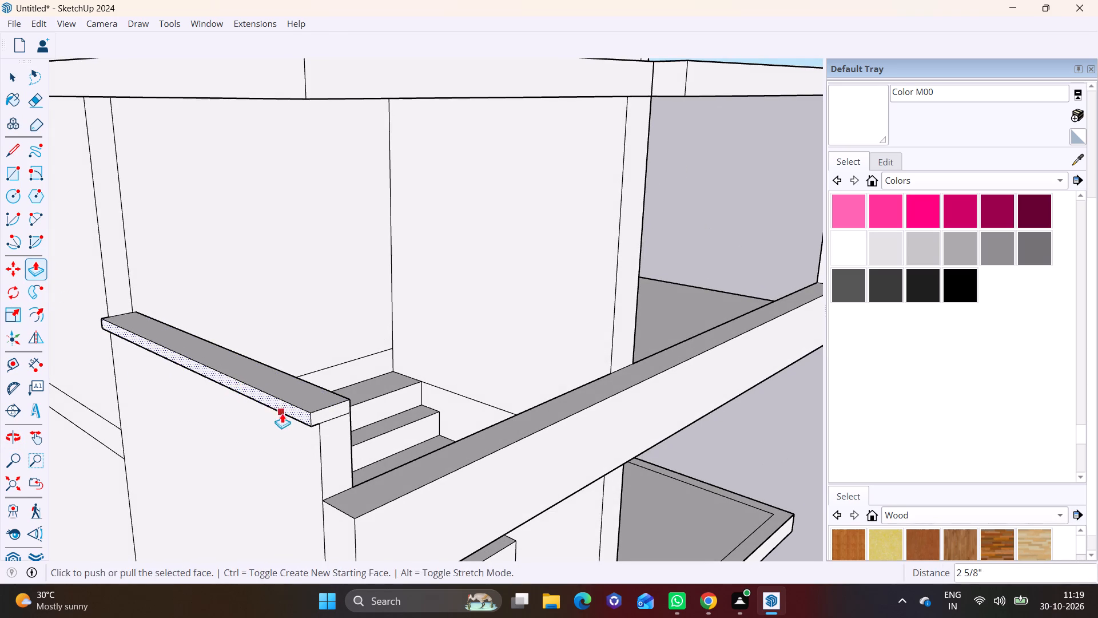
Push/Pull the cap's front end face outward about 4 5/8" beyond the front of the stair wall.
{"action": "middle_click_drag", "start_coordinate": [282, 413], "coordinate": [156, 365]}
{"action": "left_click", "coordinate": [9, 85]}
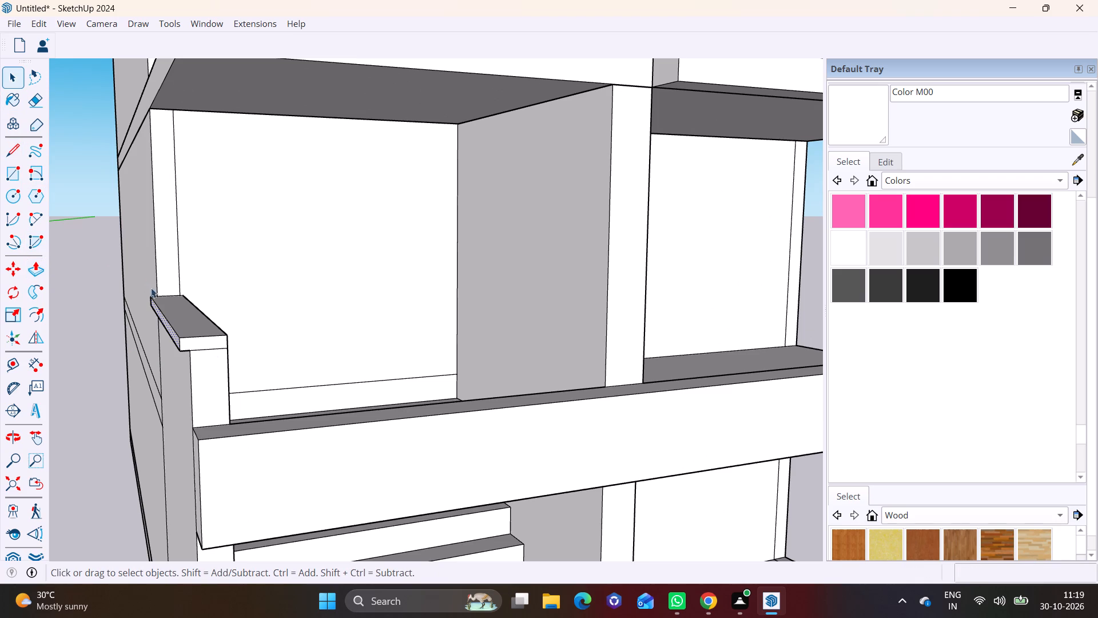
{"action": "left_click", "coordinate": [208, 341]}
{"action": "left_click", "coordinate": [37, 270]}
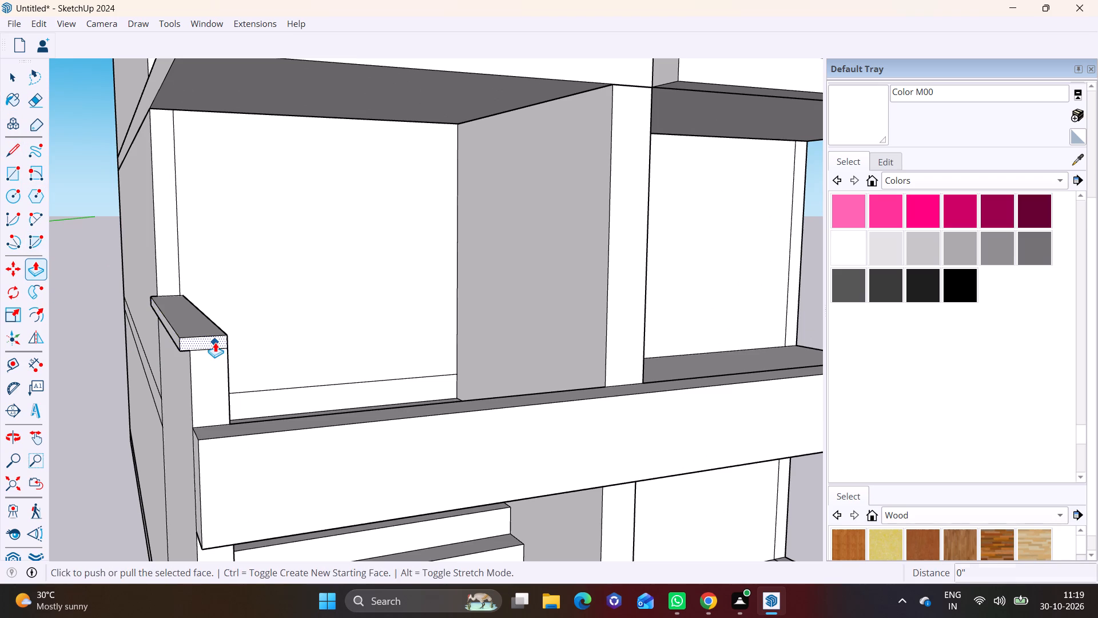
{"action": "left_click", "coordinate": [215, 342]}
{"action": "left_click", "coordinate": [221, 346]}
{"action": "middle_click_drag", "start_coordinate": [238, 352], "coordinate": [233, 241]}
{"action": "scroll", "coordinate": [206, 144], "scroll_direction": "up", "scroll_amount": 3}
{"action": "left_click", "coordinate": [222, 210]}
{"action": "left_click", "coordinate": [220, 220]}
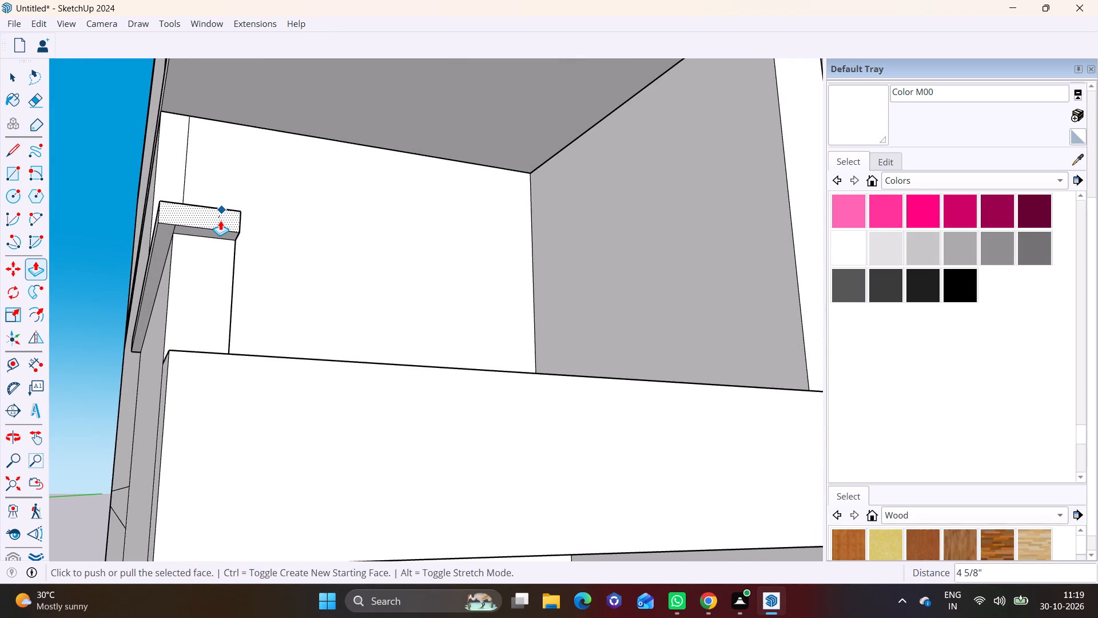
Push/Pull the cap's inner side face toward the stairs so it overhangs the inner side of the wall.
{"action": "middle_click_drag", "start_coordinate": [233, 221], "coordinate": [26, 278]}
{"action": "left_click", "coordinate": [19, 76]}
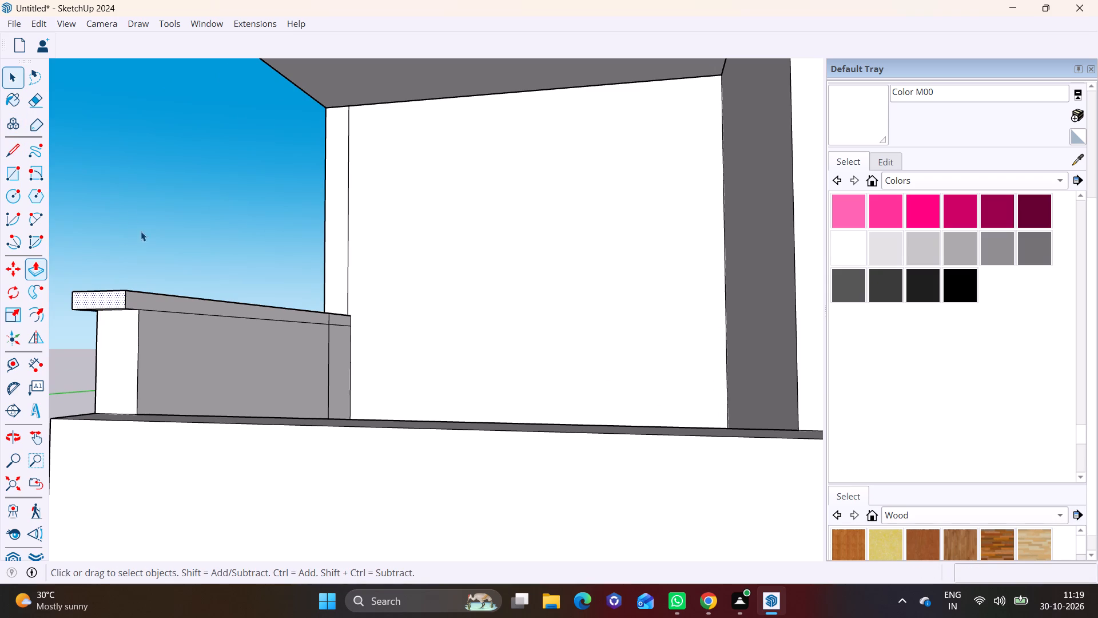
{"action": "left_click", "coordinate": [146, 304]}
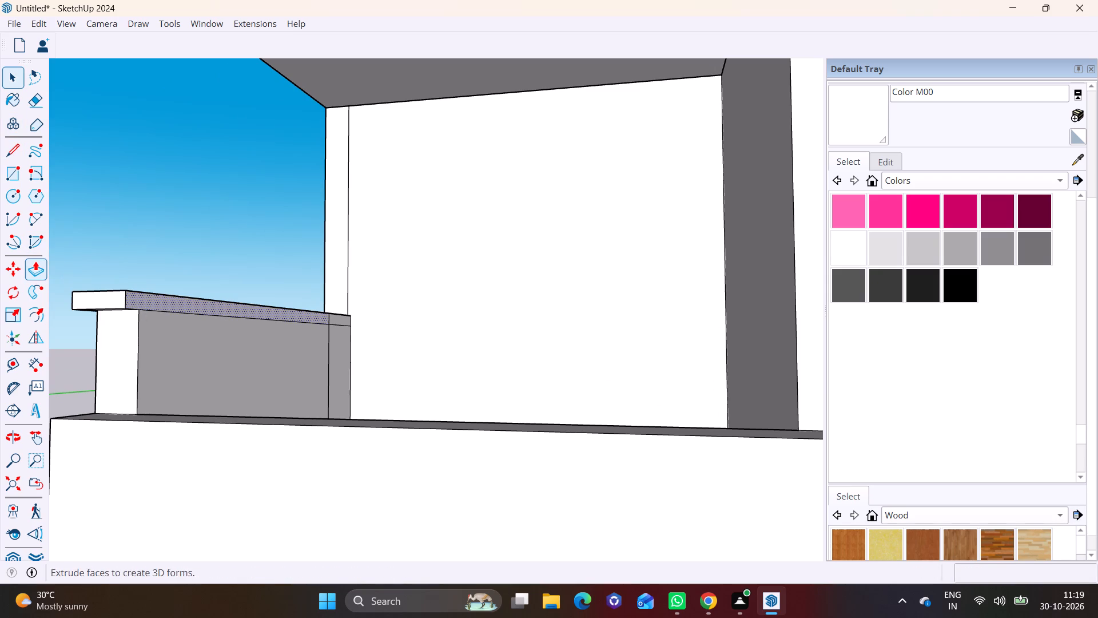
{"action": "left_click", "coordinate": [39, 272]}
{"action": "double_click", "coordinate": [156, 301]}
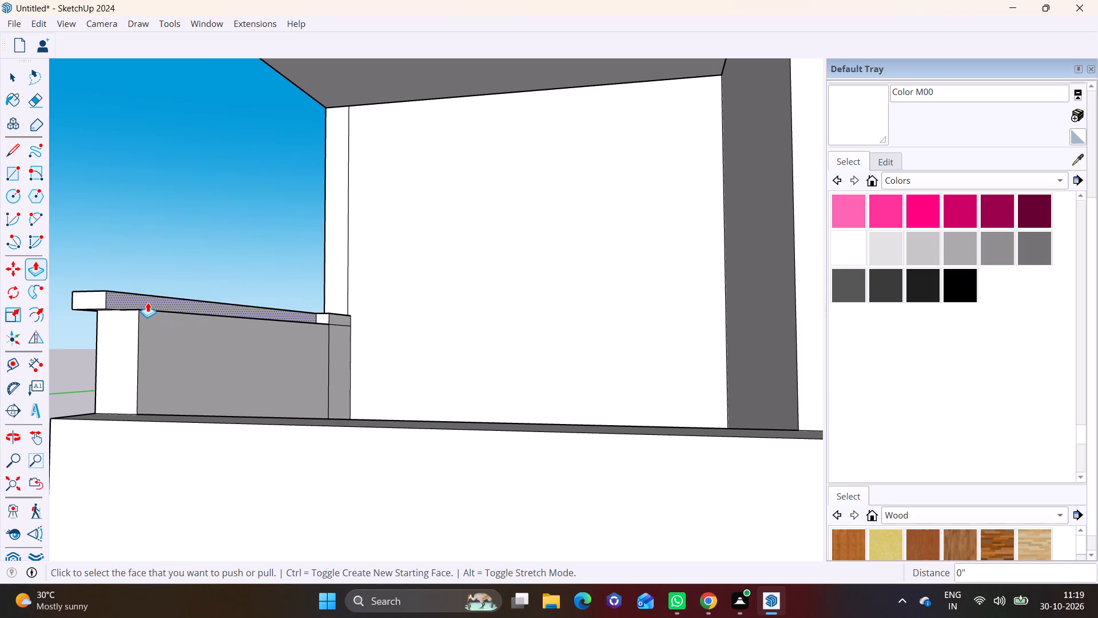
{"action": "left_click", "coordinate": [148, 302]}
{"action": "left_click_drag", "start_coordinate": [190, 306], "coordinate": [194, 300]}
{"action": "middle_click_drag", "start_coordinate": [194, 300], "coordinate": [209, 246]}
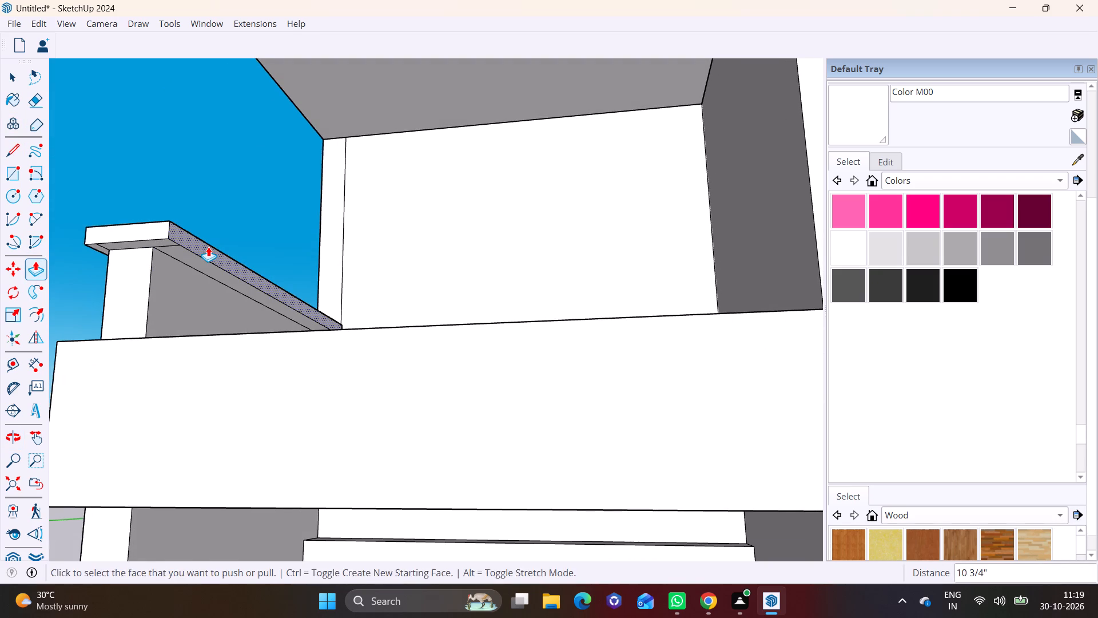
{"action": "left_click", "coordinate": [208, 247]}
{"action": "left_click", "coordinate": [201, 247]}
{"action": "middle_click_drag", "start_coordinate": [280, 251], "coordinate": [170, 404]}
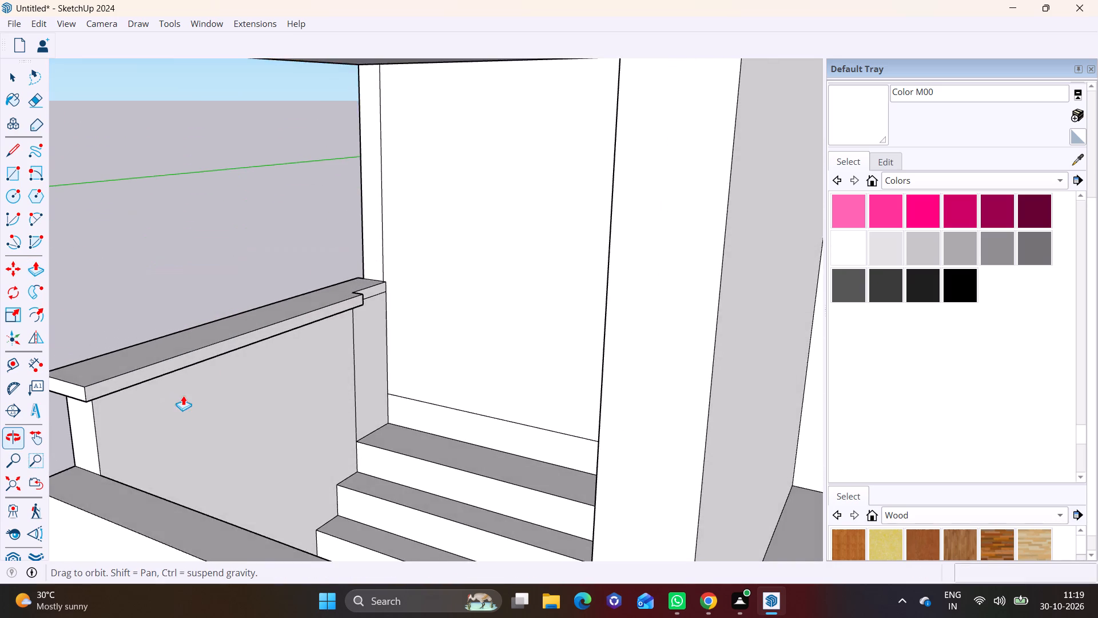
Push/Pull the short inner side face at the cap's back end out 4 1/2" to line up with the overhanging cap side.
{"action": "scroll", "coordinate": [320, 324], "scroll_direction": "up", "scroll_amount": 2}
{"action": "left_click", "coordinate": [379, 286]}
{"action": "left_click", "coordinate": [373, 294]}
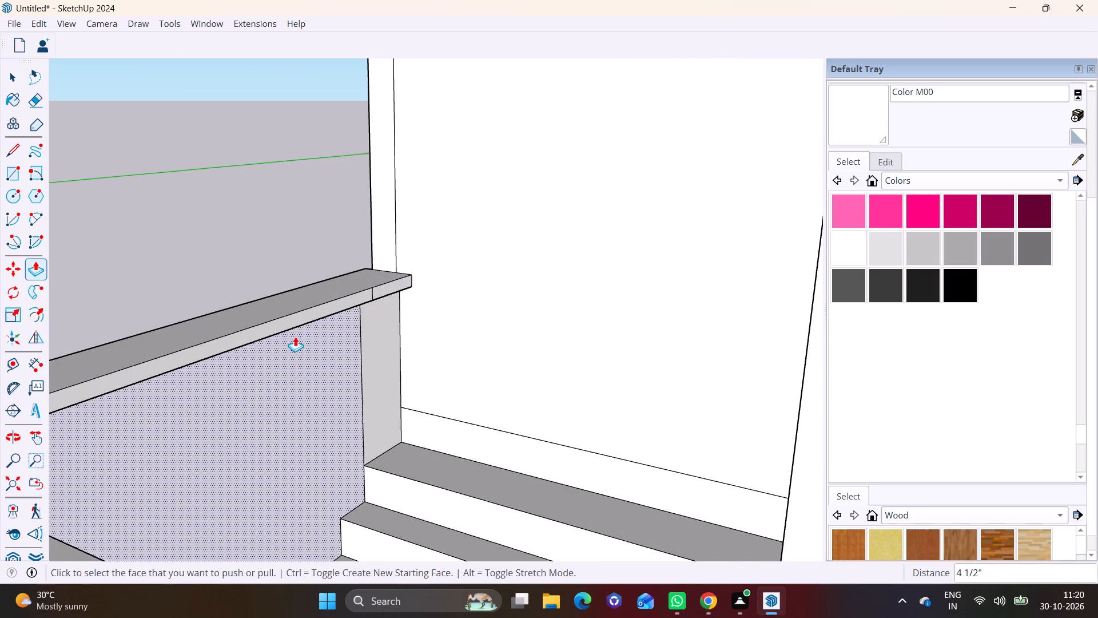
Erase the vertical seam line on the cap's inner side face near its back end.
{"action": "scroll", "coordinate": [295, 336], "scroll_direction": "down", "scroll_amount": 1}
{"action": "left_click", "coordinate": [12, 78]}
{"action": "scroll", "coordinate": [416, 267], "scroll_direction": "up", "scroll_amount": 3}
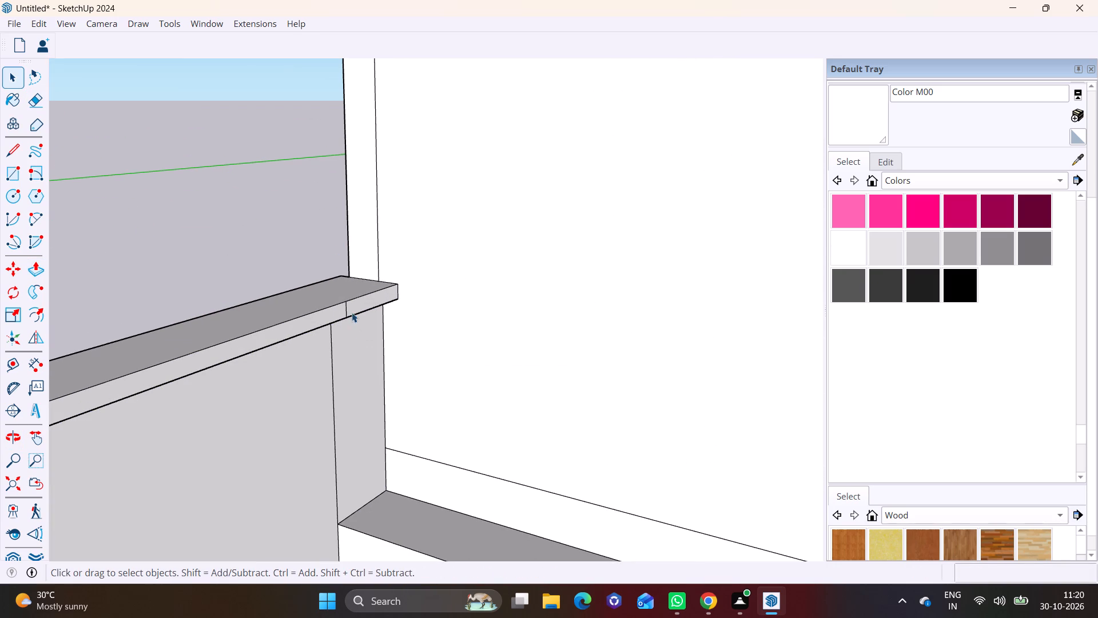
{"action": "left_click", "coordinate": [345, 307]}
{"action": "right_click", "coordinate": [345, 307]}
{"action": "left_click", "coordinate": [368, 331]}
Erase the stray edge crossing the cap's underside in line with the stair wall's front face.
{"action": "scroll", "coordinate": [320, 367], "scroll_direction": "down", "scroll_amount": 3}
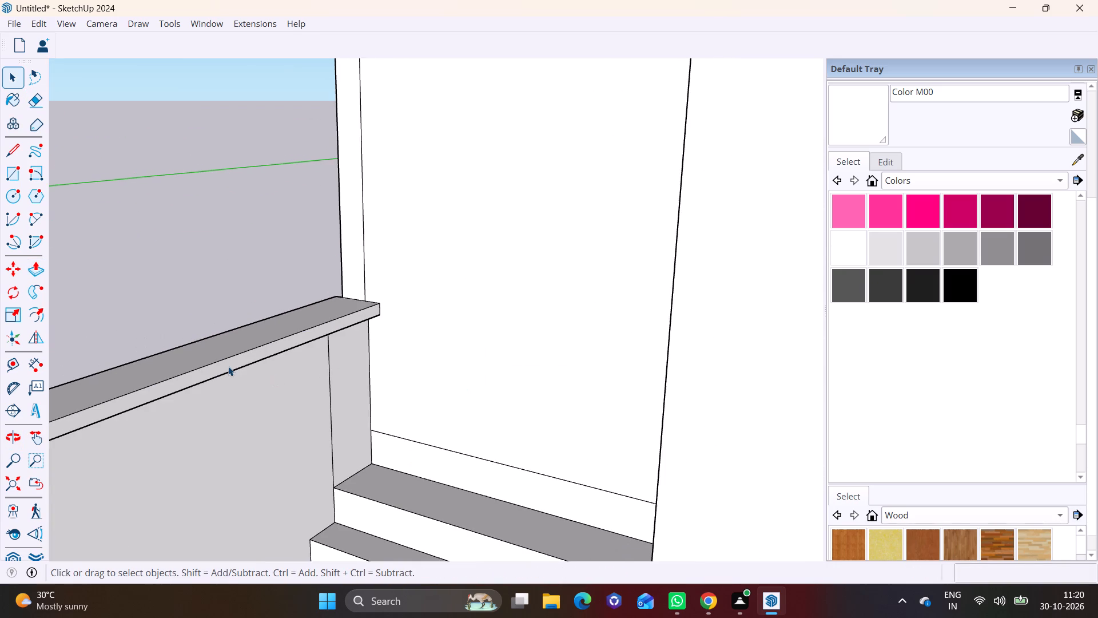
{"action": "scroll", "coordinate": [228, 366], "scroll_direction": "down", "scroll_amount": 3}
{"action": "middle_click_drag", "start_coordinate": [233, 396], "coordinate": [558, 344]}
{"action": "scroll", "coordinate": [524, 369], "scroll_direction": "up", "scroll_amount": 4}
{"action": "middle_click_drag", "start_coordinate": [439, 358], "coordinate": [707, 338]}
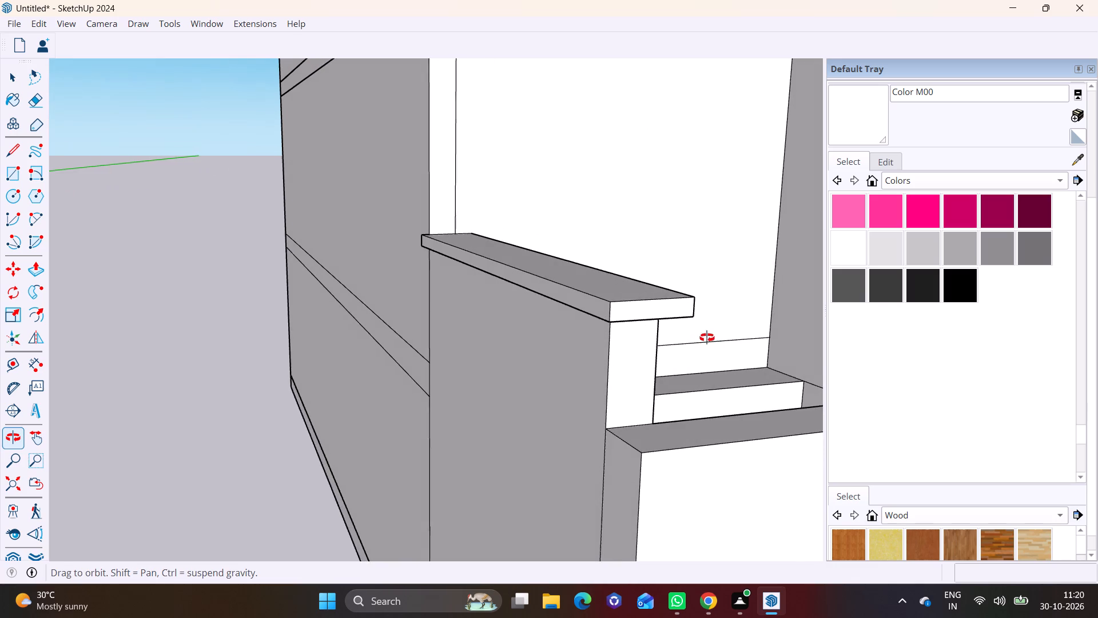
{"action": "middle_click_drag", "start_coordinate": [707, 338], "coordinate": [708, 338]}
{"action": "scroll", "coordinate": [571, 313], "scroll_direction": "up", "scroll_amount": 2}
{"action": "scroll", "coordinate": [568, 314], "scroll_direction": "down", "scroll_amount": 6}
{"action": "middle_click_drag", "start_coordinate": [550, 362], "coordinate": [393, 320]}
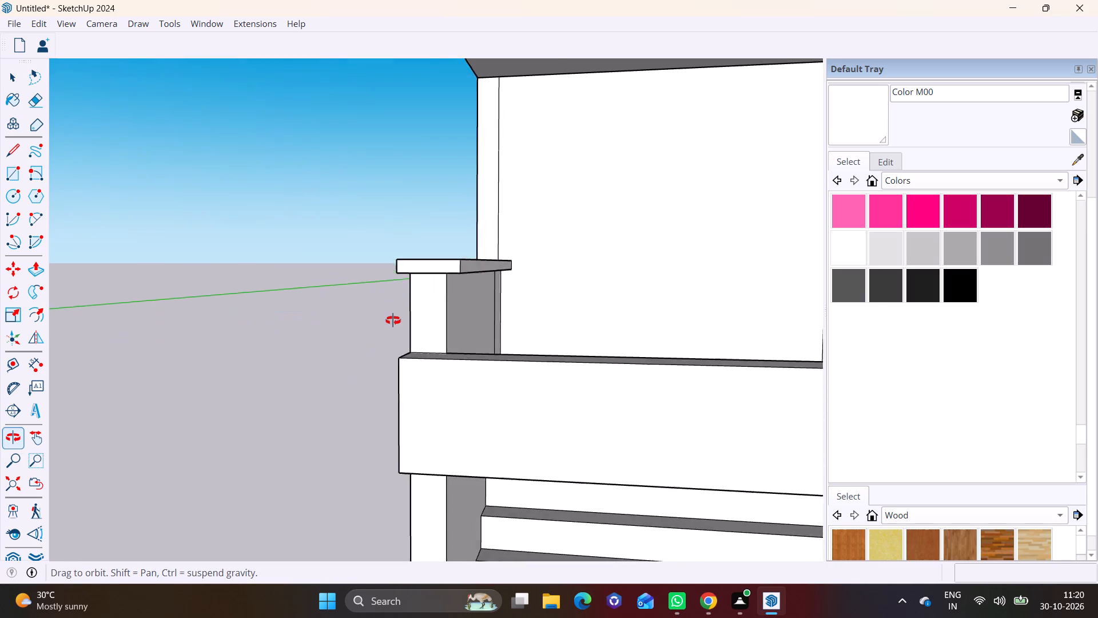
{"action": "middle_click_drag", "start_coordinate": [393, 320], "coordinate": [399, 326]}
{"action": "scroll", "coordinate": [401, 331], "scroll_direction": "down", "scroll_amount": 4}
{"action": "middle_click_drag", "start_coordinate": [401, 331], "coordinate": [343, 394], "text": "shift"}
{"action": "scroll", "coordinate": [387, 352], "scroll_direction": "up", "scroll_amount": 6}
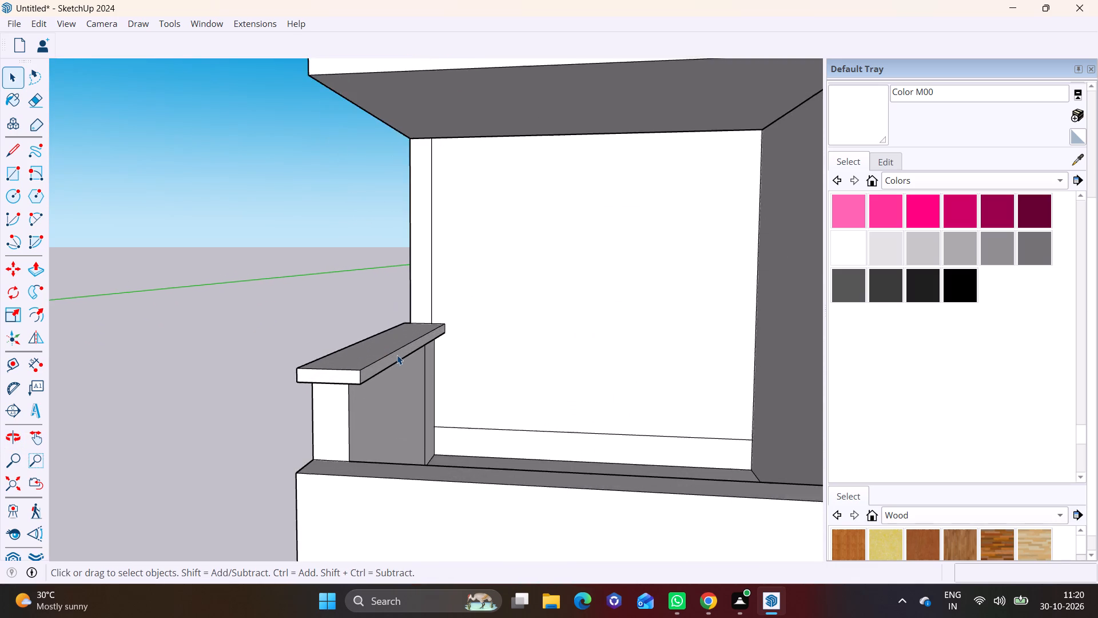
{"action": "scroll", "coordinate": [397, 355], "scroll_direction": "up", "scroll_amount": 1}
{"action": "middle_click_drag", "start_coordinate": [397, 356], "coordinate": [453, 270]}
{"action": "scroll", "coordinate": [431, 274], "scroll_direction": "up", "scroll_amount": 7}
{"action": "middle_click_drag", "start_coordinate": [377, 300], "coordinate": [344, 302]}
{"action": "left_click", "coordinate": [335, 383]}
{"action": "right_click", "coordinate": [335, 383]}
{"action": "left_click", "coordinate": [359, 408]}
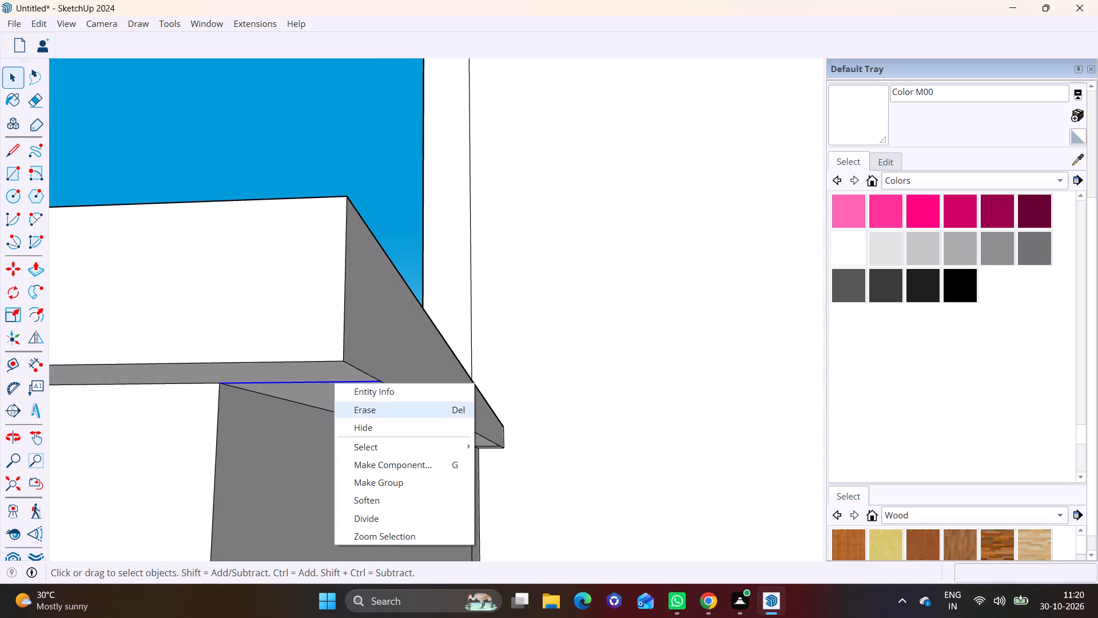
Erase the short leftover edge across the cap's underside at its back end.
{"action": "middle_click_drag", "start_coordinate": [359, 408], "coordinate": [411, 338], "text": "shift"}
{"action": "scroll", "coordinate": [465, 401], "scroll_direction": "down", "scroll_amount": 1}
{"action": "scroll", "coordinate": [465, 401], "scroll_direction": "up", "scroll_amount": 5}
{"action": "left_click", "coordinate": [504, 427]}
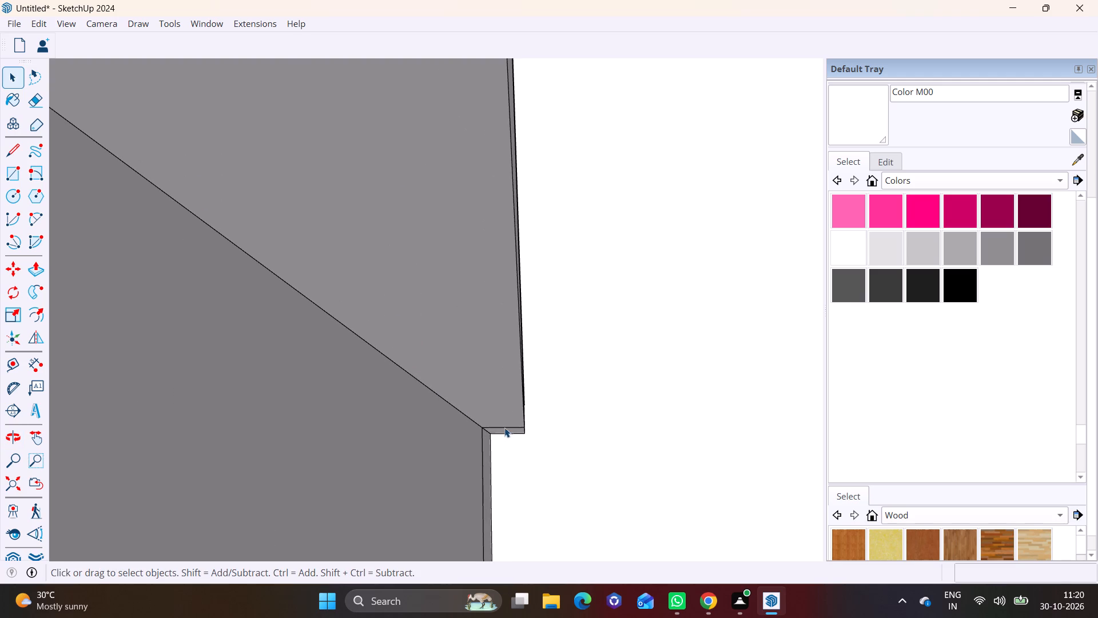
{"action": "right_click", "coordinate": [504, 427]}
{"action": "left_click", "coordinate": [527, 450]}
Erase the remaining short edge on the cap's front underside, running from the wall's inner corner to the cap's front.
{"action": "scroll", "coordinate": [522, 443], "scroll_direction": "down", "scroll_amount": 8}
{"action": "middle_click_drag", "start_coordinate": [449, 389], "coordinate": [440, 390]}
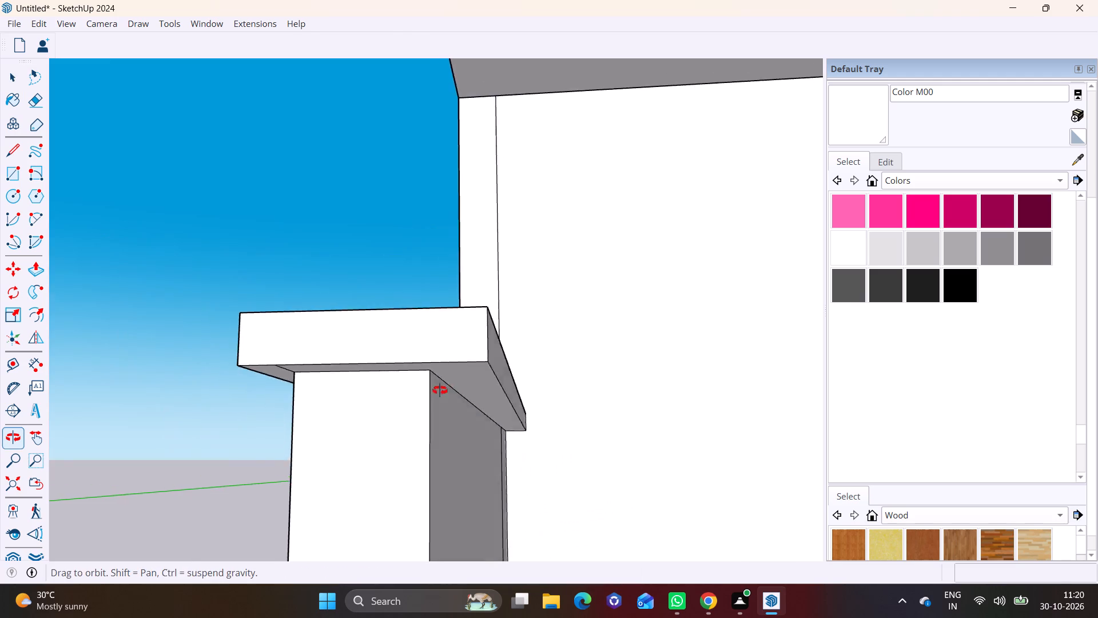
{"action": "middle_click_drag", "start_coordinate": [440, 390], "coordinate": [600, 362]}
{"action": "scroll", "coordinate": [334, 377], "scroll_direction": "up", "scroll_amount": 3}
{"action": "left_click", "coordinate": [256, 340]}
{"action": "right_click", "coordinate": [256, 340]}
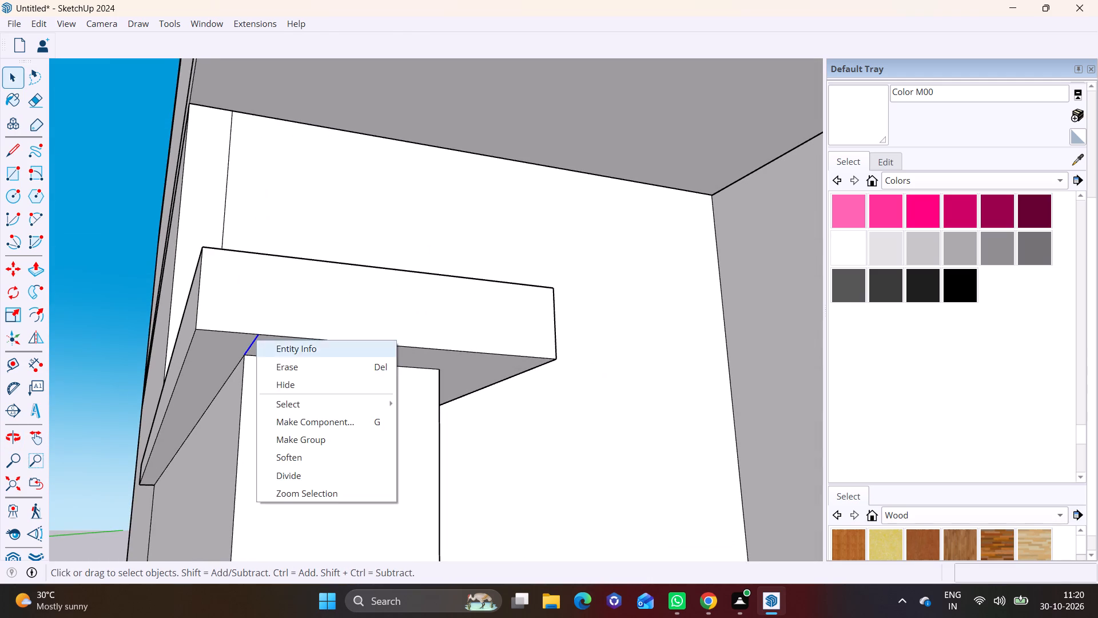
{"action": "left_click", "coordinate": [279, 369]}
Push/Pull the cap's inner side face back toward the stair wall about 1 9/16" to reduce its overhang.
{"action": "scroll", "coordinate": [312, 375], "scroll_direction": "down", "scroll_amount": 6}
{"action": "middle_click_drag", "start_coordinate": [460, 366], "coordinate": [221, 410]}
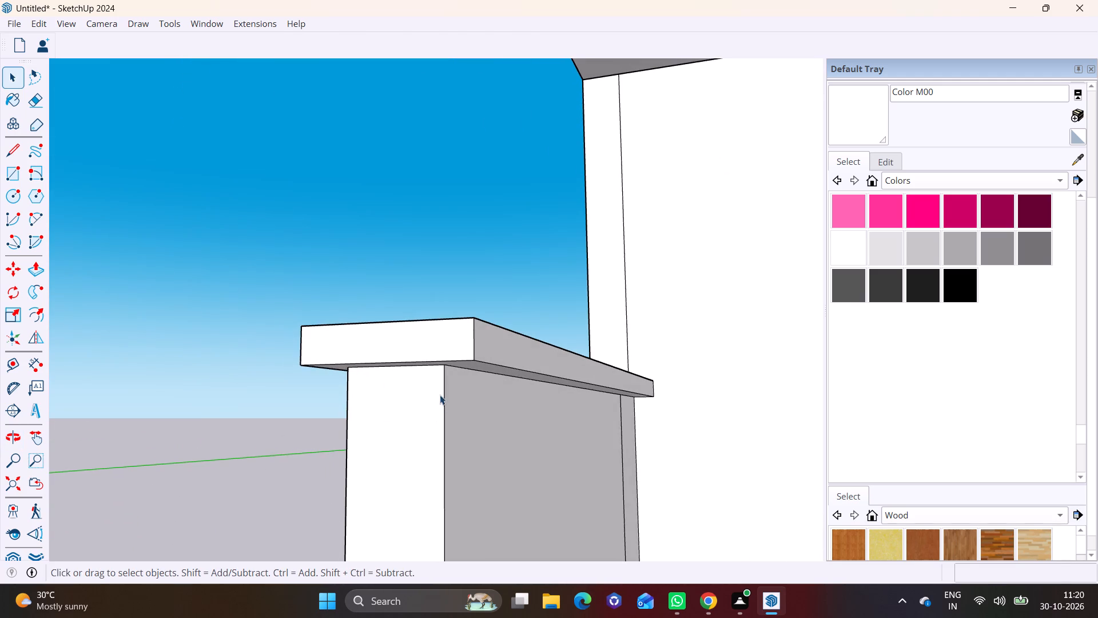
{"action": "left_click", "coordinate": [538, 344]}
{"action": "left_click", "coordinate": [38, 267]}
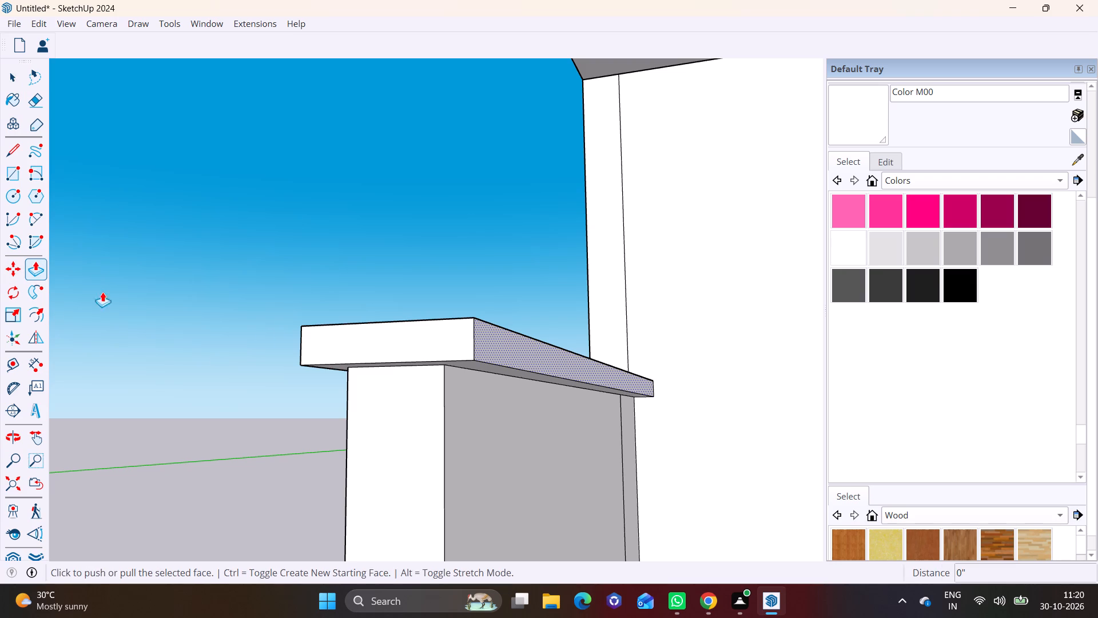
{"action": "left_click", "coordinate": [498, 354]}
{"action": "left_click", "coordinate": [482, 352]}
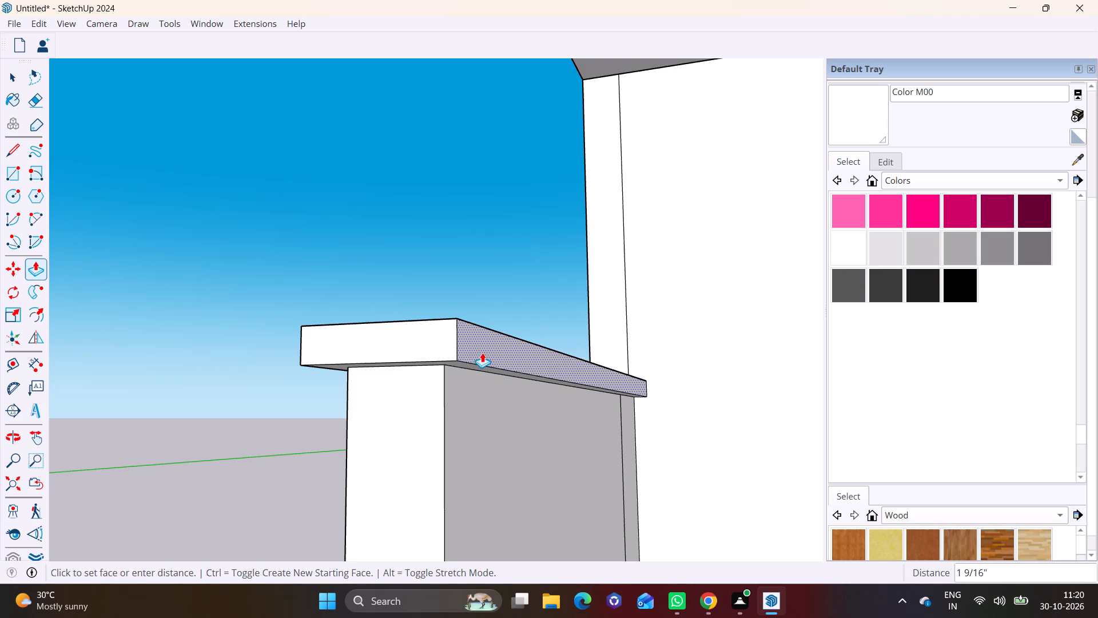
{"action": "scroll", "coordinate": [240, 347], "scroll_direction": "down", "scroll_amount": 3}
{"action": "key", "text": "space"}
{"action": "left_click", "coordinate": [217, 391]}
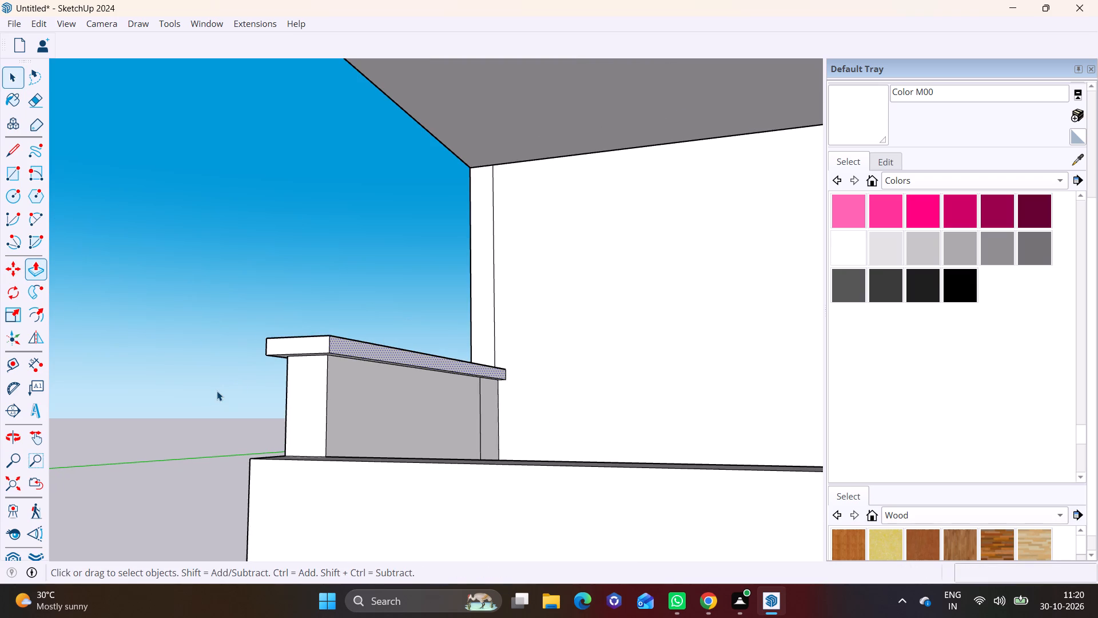
Examine the whole building from the front and both sides, including the staircase, capped wall and ground floor.
{"action": "scroll", "coordinate": [219, 391], "scroll_direction": "down", "scroll_amount": 1}
{"action": "middle_click_drag", "start_coordinate": [220, 392], "coordinate": [260, 455]}
{"action": "scroll", "coordinate": [261, 455], "scroll_direction": "down", "scroll_amount": 4}
{"action": "middle_click_drag", "start_coordinate": [261, 455], "coordinate": [172, 428], "text": "shift"}
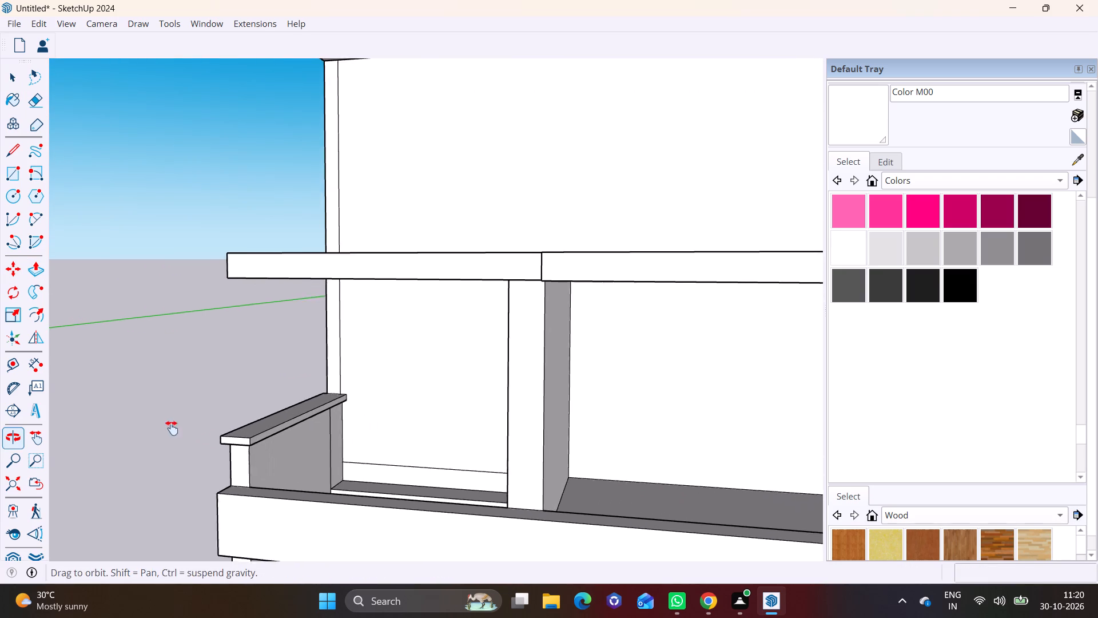
{"action": "middle_click_drag", "start_coordinate": [172, 428], "coordinate": [170, 427], "text": "shift"}
{"action": "middle_click_drag", "start_coordinate": [242, 468], "coordinate": [382, 468]}
{"action": "scroll", "coordinate": [381, 468], "scroll_direction": "down", "scroll_amount": 2}
{"action": "middle_click_drag", "start_coordinate": [464, 474], "coordinate": [468, 440]}
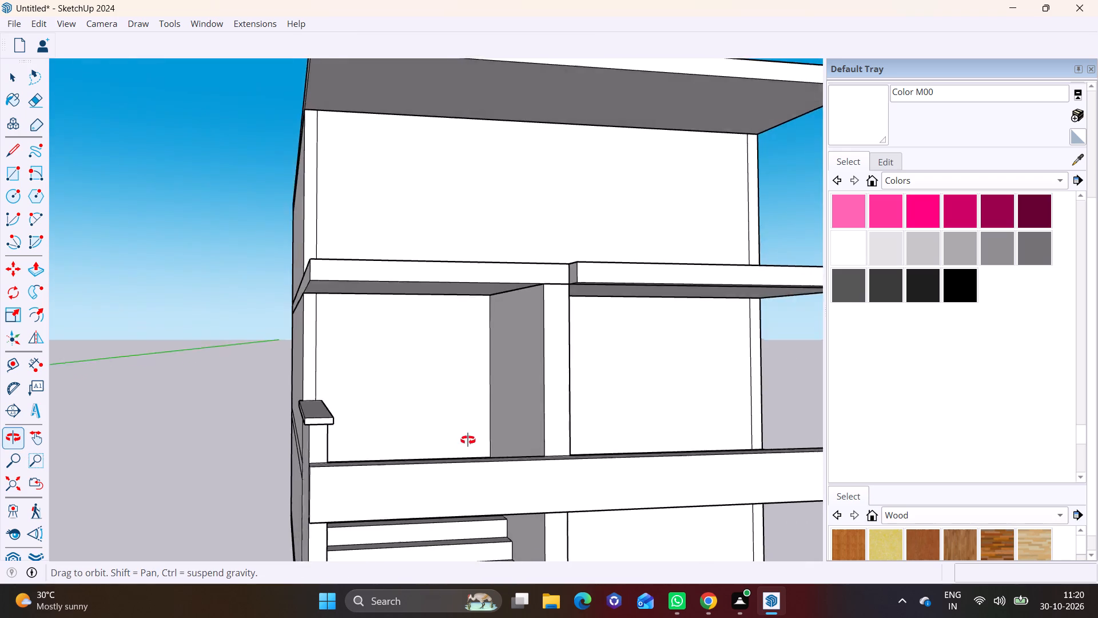
{"action": "middle_click_drag", "start_coordinate": [468, 440], "coordinate": [448, 425]}
{"action": "scroll", "coordinate": [438, 454], "scroll_direction": "down", "scroll_amount": 3}
{"action": "middle_click_drag", "start_coordinate": [447, 490], "coordinate": [629, 525]}
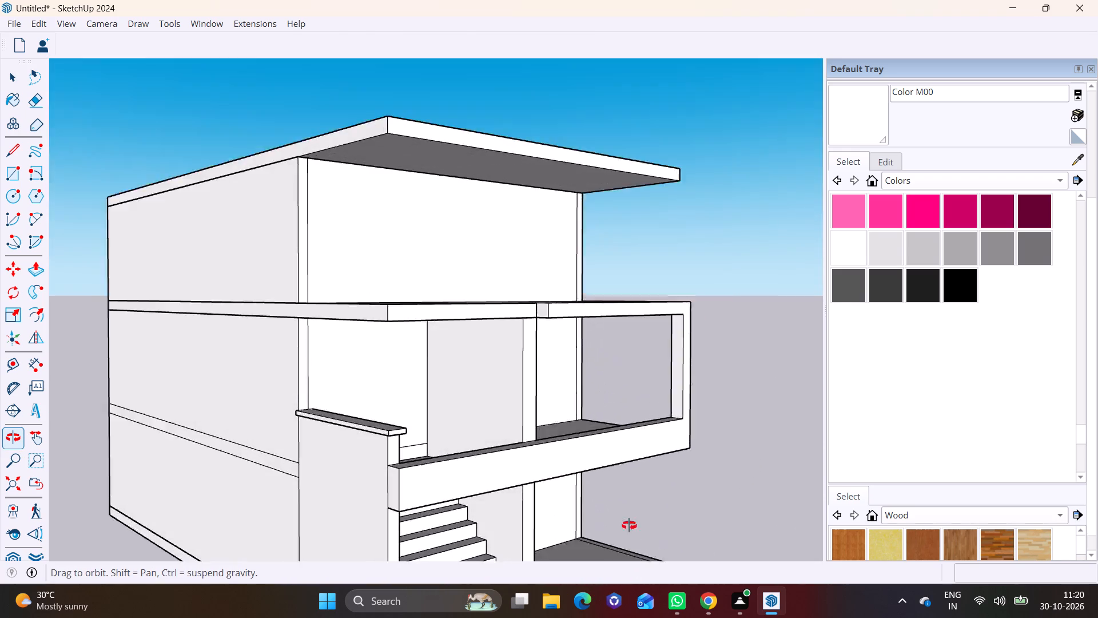
{"action": "middle_click_drag", "start_coordinate": [629, 525], "coordinate": [436, 472]}
{"action": "scroll", "coordinate": [475, 518], "scroll_direction": "down", "scroll_amount": 9}
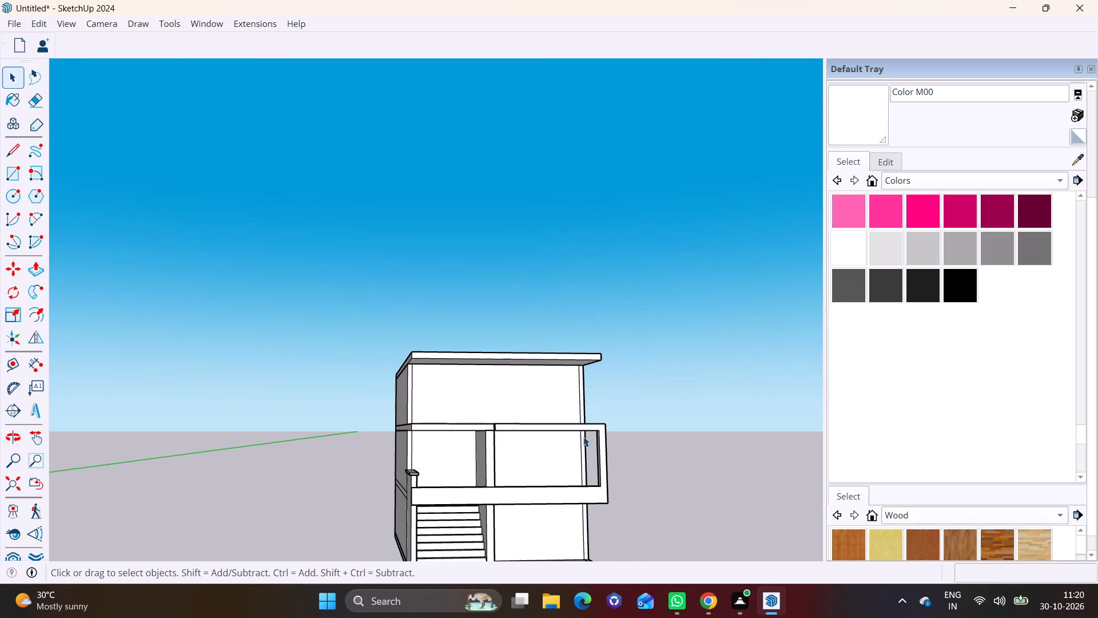
{"action": "middle_click_drag", "start_coordinate": [541, 465], "coordinate": [504, 365]}
{"action": "middle_click_drag", "start_coordinate": [486, 369], "coordinate": [474, 441]}
{"action": "scroll", "coordinate": [492, 447], "scroll_direction": "up", "scroll_amount": 2}
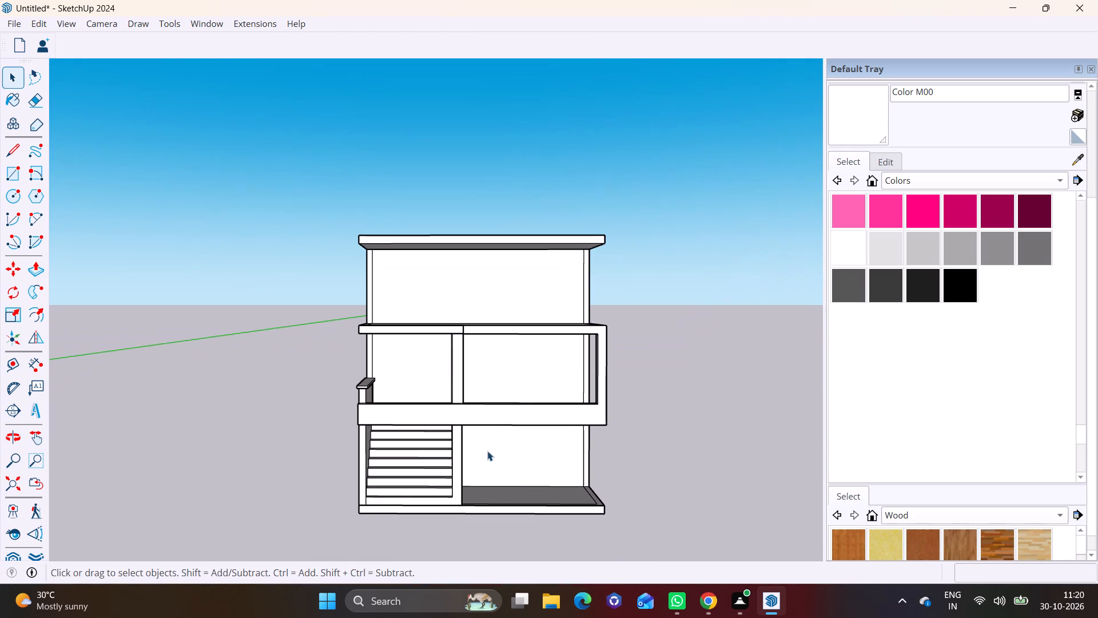
{"action": "middle_click_drag", "start_coordinate": [487, 451], "coordinate": [483, 465]}
{"action": "scroll", "coordinate": [477, 465], "scroll_direction": "up", "scroll_amount": 2}
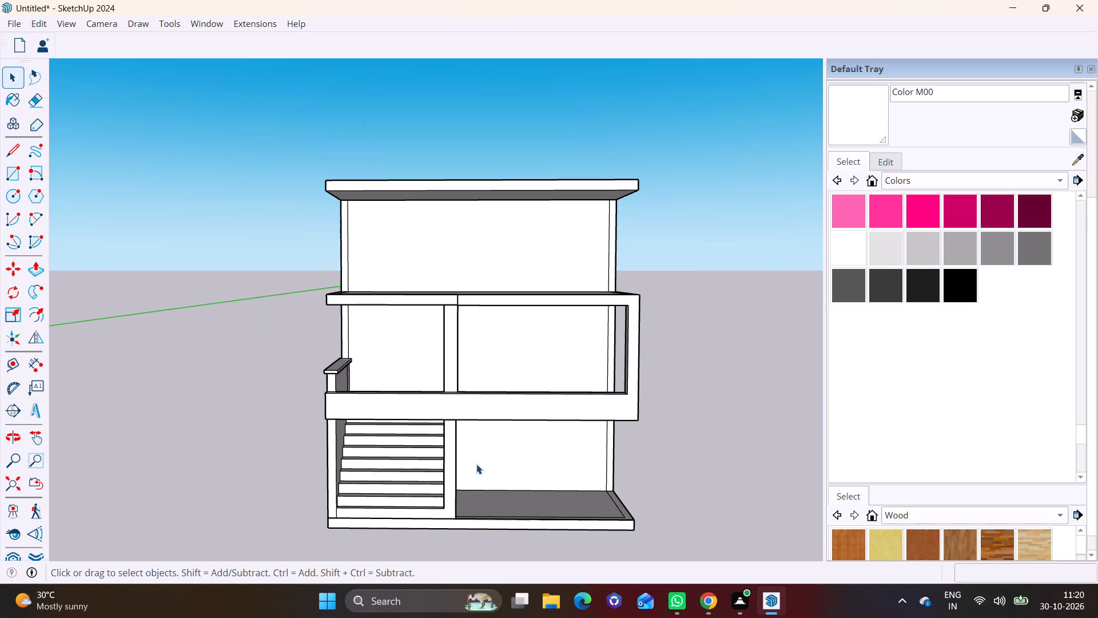
{"action": "middle_click_drag", "start_coordinate": [482, 463], "coordinate": [463, 458], "text": "shift"}
{"action": "scroll", "coordinate": [430, 469], "scroll_direction": "up", "scroll_amount": 5}
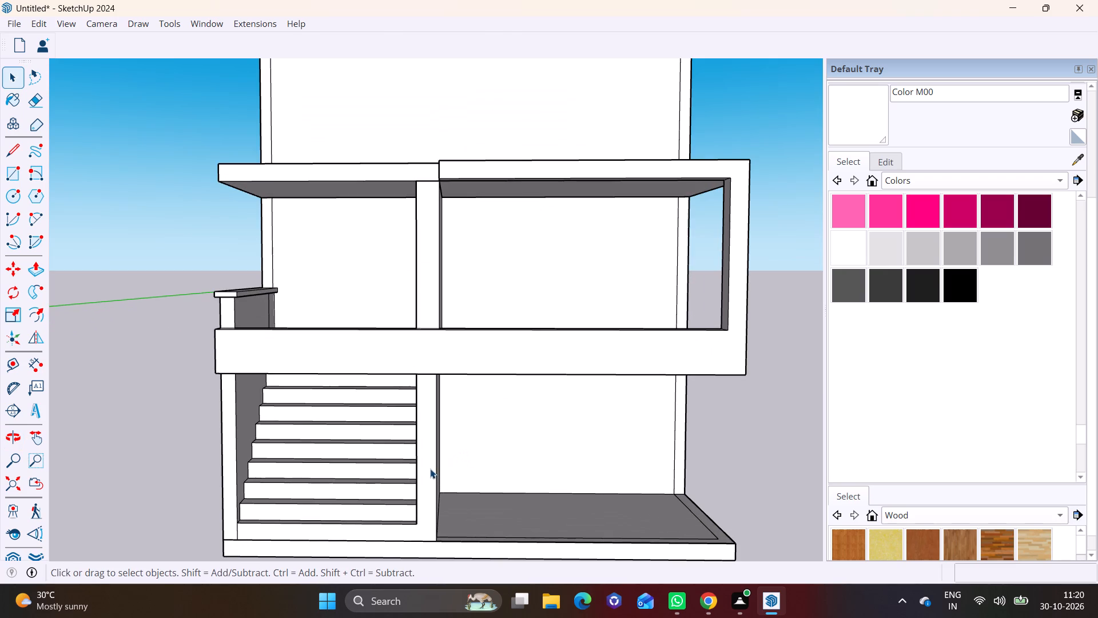
{"action": "middle_click_drag", "start_coordinate": [436, 463], "coordinate": [264, 448]}
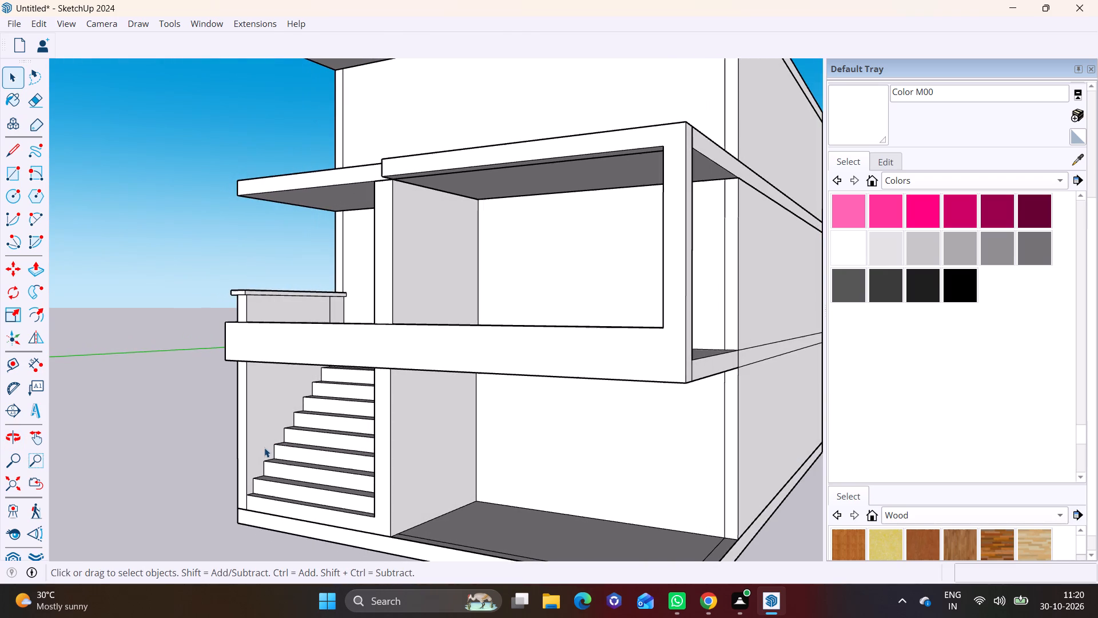
{"action": "middle_click_drag", "start_coordinate": [284, 445], "coordinate": [347, 358], "text": "shift"}
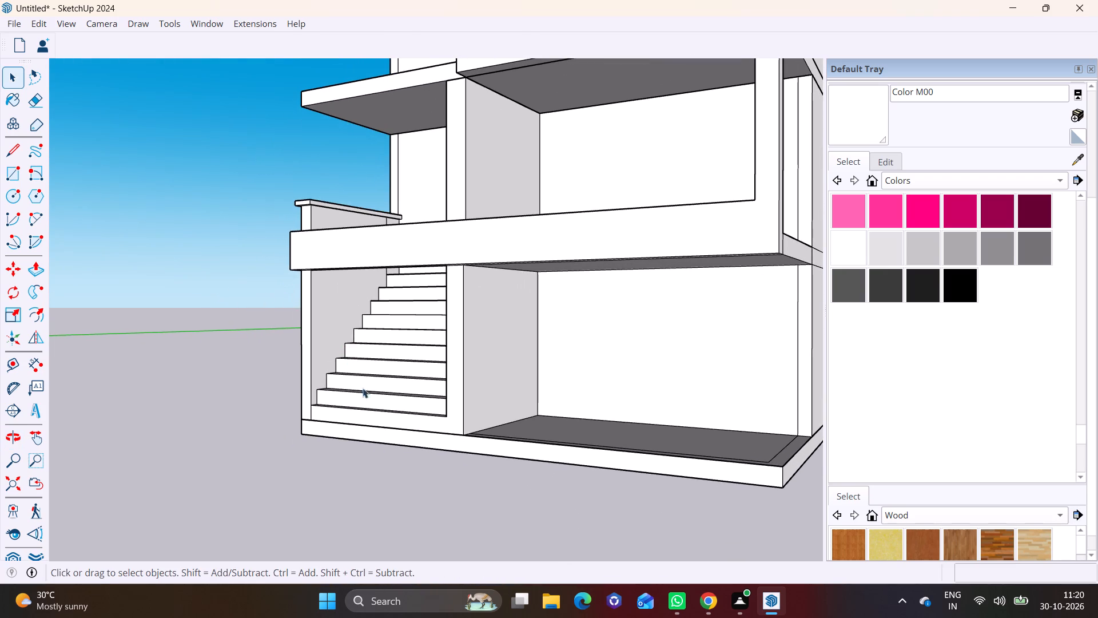
{"action": "middle_click_drag", "start_coordinate": [401, 432], "coordinate": [350, 433]}
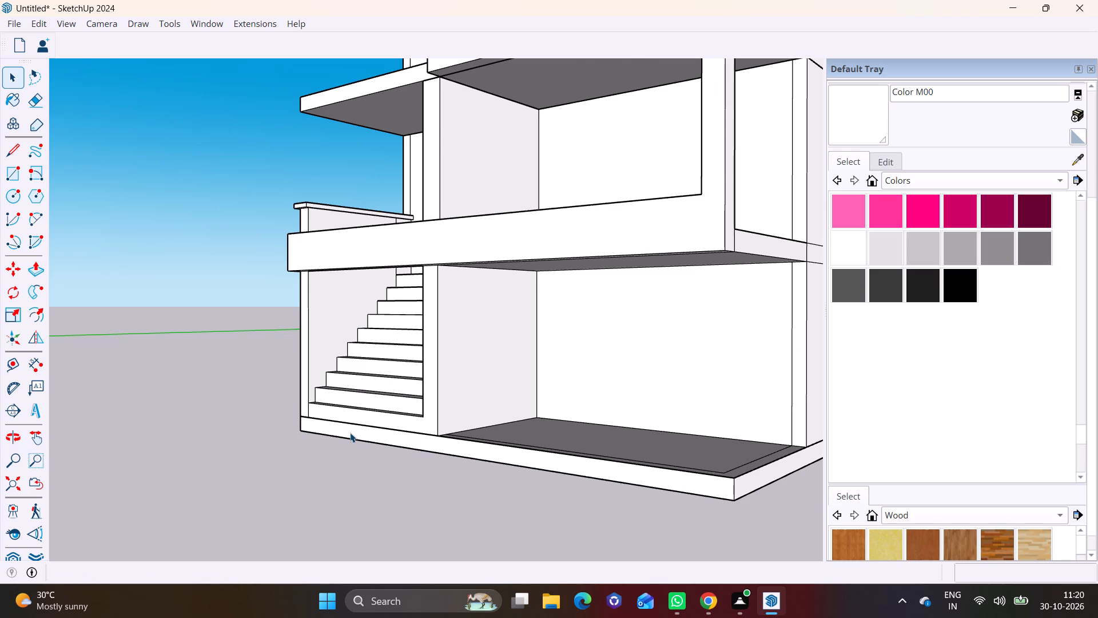
Open the ground slab for editing, Push/Pull its front face outward about 4' 9", and close the group.
{"action": "scroll", "coordinate": [350, 433], "scroll_direction": "down", "scroll_amount": 1}
{"action": "middle_click_drag", "start_coordinate": [355, 434], "coordinate": [356, 426]}
{"action": "key", "text": "space"}
{"action": "left_click", "coordinate": [378, 426]}
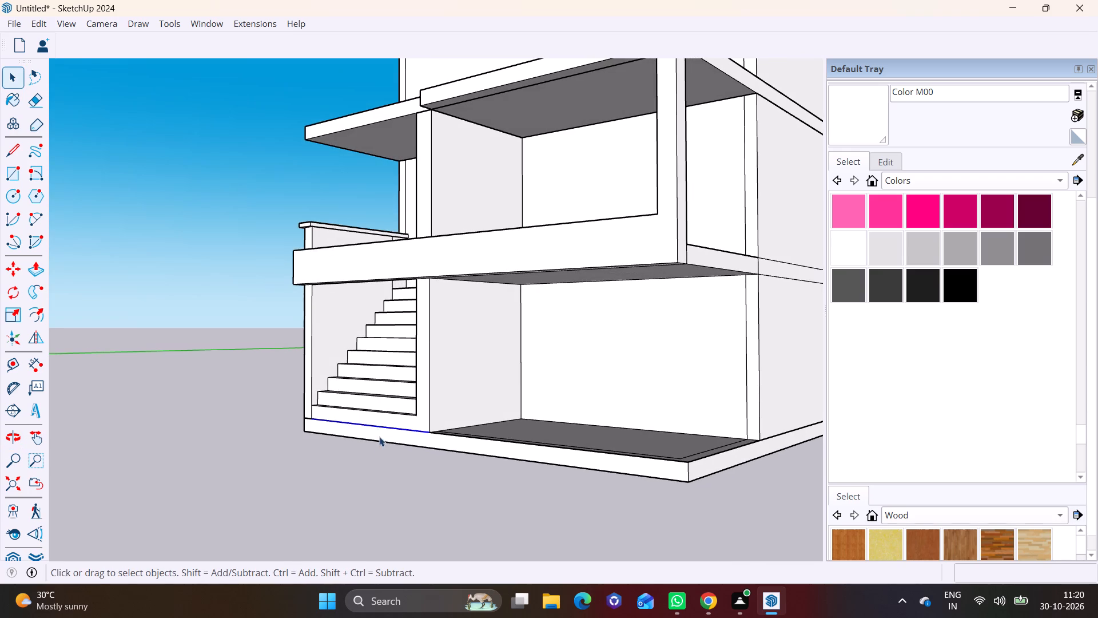
{"action": "left_click", "coordinate": [451, 436]}
{"action": "triple_click", "coordinate": [449, 437]}
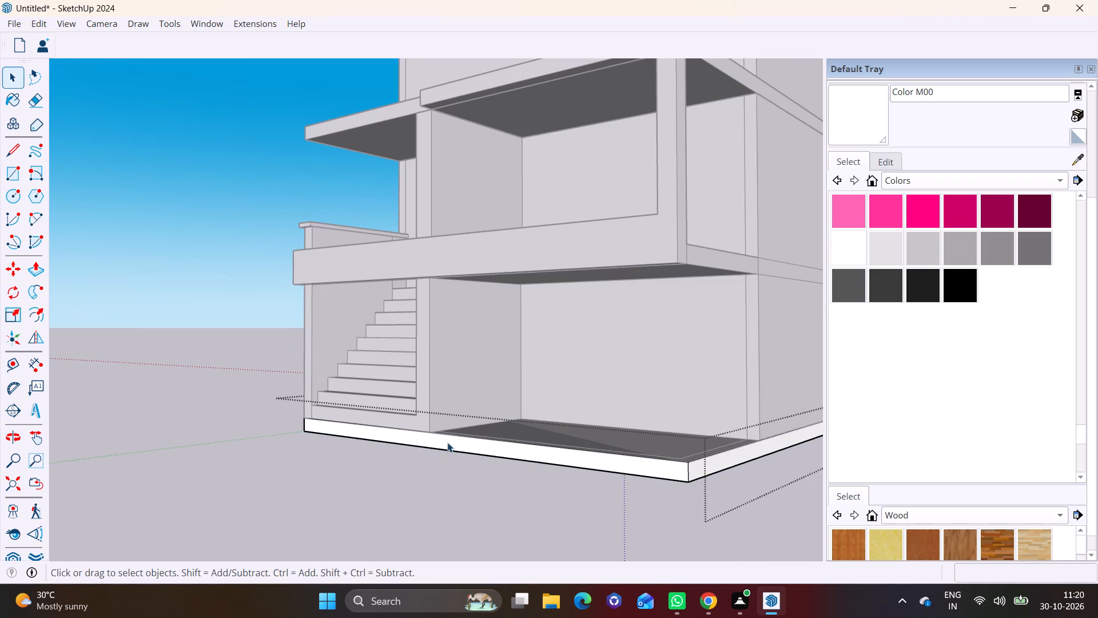
{"action": "left_click", "coordinate": [447, 443]}
{"action": "left_click", "coordinate": [34, 274]}
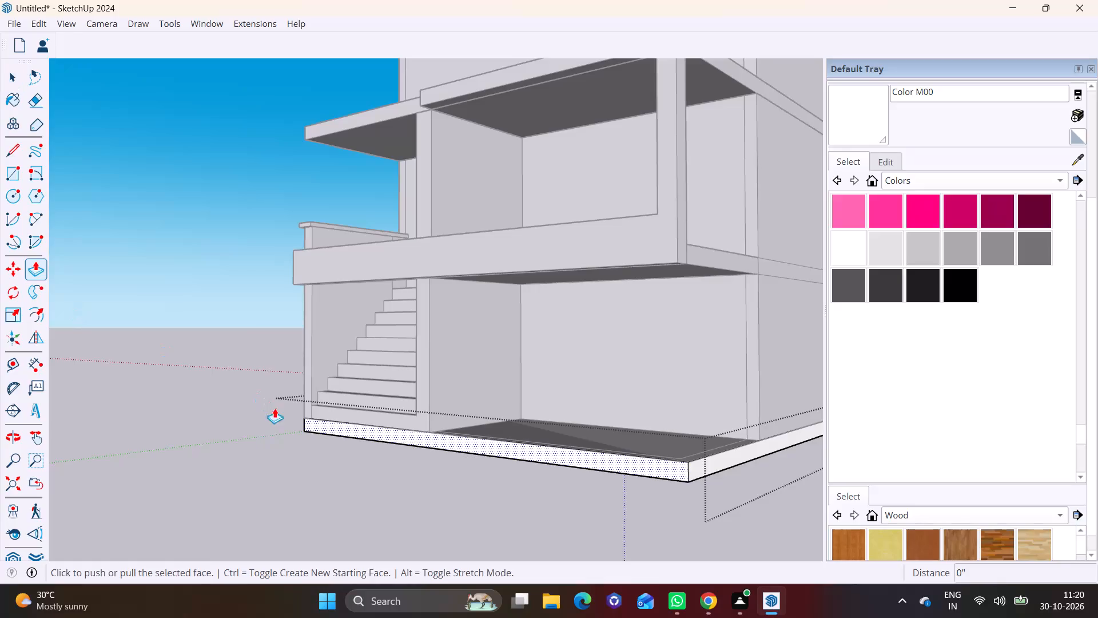
{"action": "left_click", "coordinate": [434, 439]}
{"action": "left_click", "coordinate": [383, 453]}
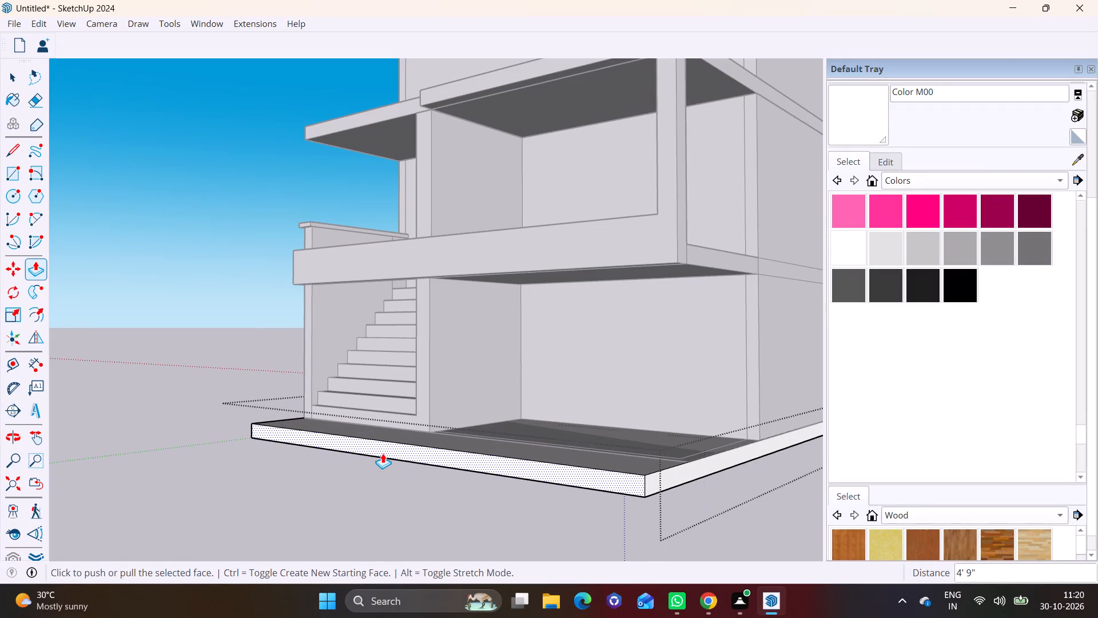
{"action": "scroll", "coordinate": [440, 443], "scroll_direction": "down", "scroll_amount": 6}
{"action": "middle_click_drag", "start_coordinate": [440, 443], "coordinate": [456, 456]}
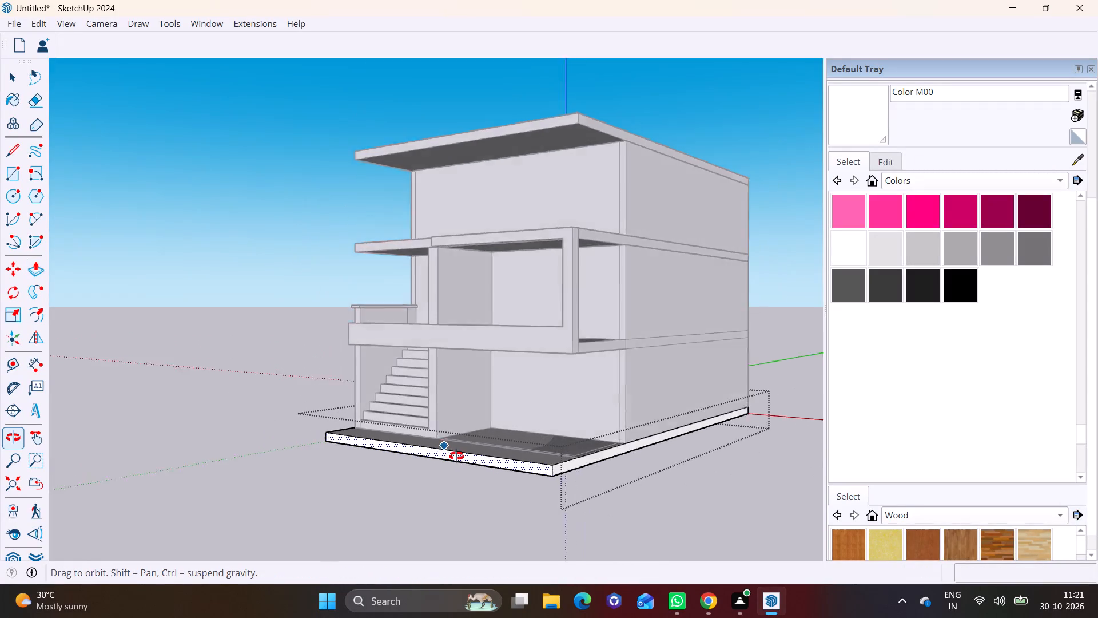
{"action": "middle_click_drag", "start_coordinate": [456, 456], "coordinate": [703, 476]}
{"action": "middle_click_drag", "start_coordinate": [559, 432], "coordinate": [558, 407]}
{"action": "scroll", "coordinate": [598, 470], "scroll_direction": "down", "scroll_amount": 1}
{"action": "key", "text": "space"}
{"action": "left_click", "coordinate": [598, 471]}
{"action": "scroll", "coordinate": [523, 407], "scroll_direction": "up", "scroll_amount": 2}
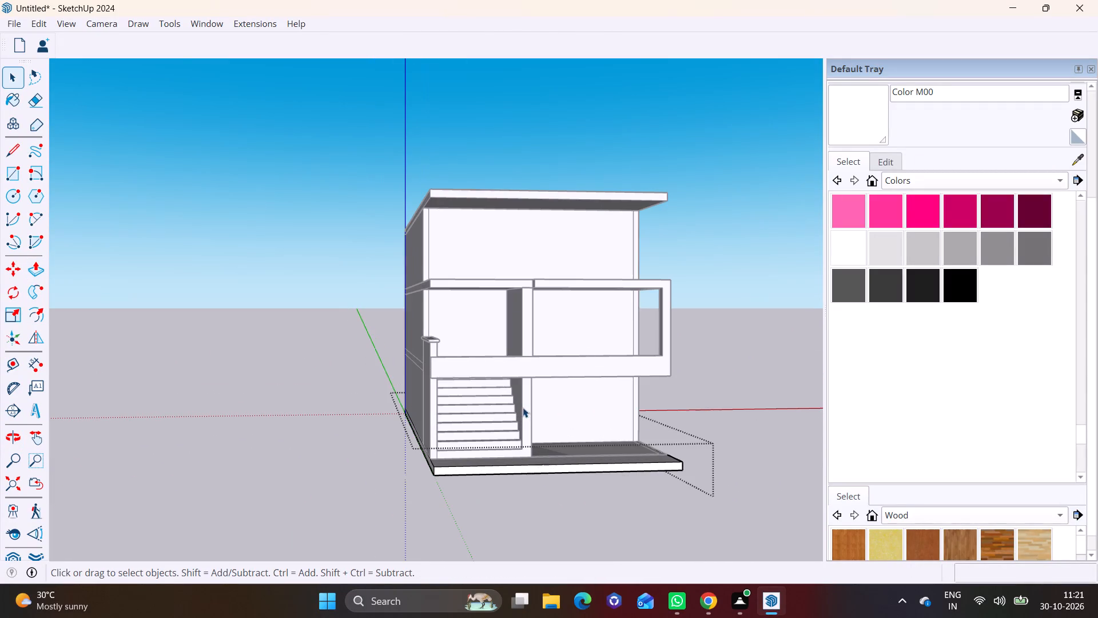
{"action": "scroll", "coordinate": [523, 407], "scroll_direction": "up", "scroll_amount": 1}
{"action": "left_click", "coordinate": [318, 507]}
Examine the extended ground slab and the staircase entrance from the front and sides of the building.
{"action": "middle_click_drag", "start_coordinate": [412, 501], "coordinate": [361, 445]}
{"action": "scroll", "coordinate": [392, 495], "scroll_direction": "up", "scroll_amount": 1}
{"action": "scroll", "coordinate": [355, 442], "scroll_direction": "down", "scroll_amount": 2}
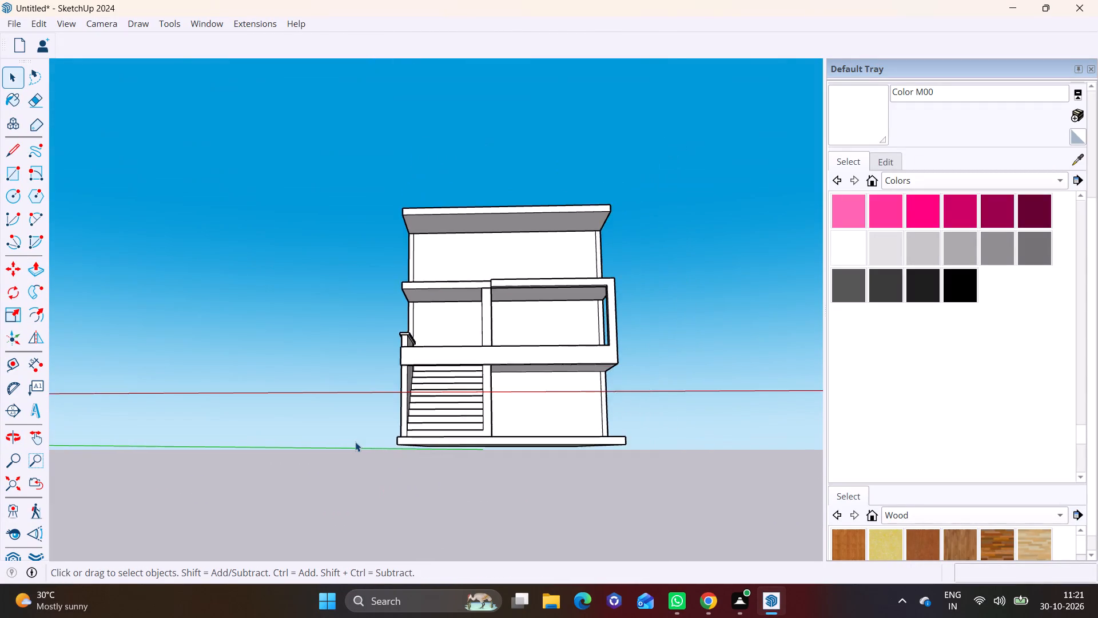
{"action": "scroll", "coordinate": [355, 442], "scroll_direction": "down", "scroll_amount": 3}
{"action": "middle_click_drag", "start_coordinate": [355, 442], "coordinate": [249, 479]}
{"action": "middle_click_drag", "start_coordinate": [383, 481], "coordinate": [554, 523]}
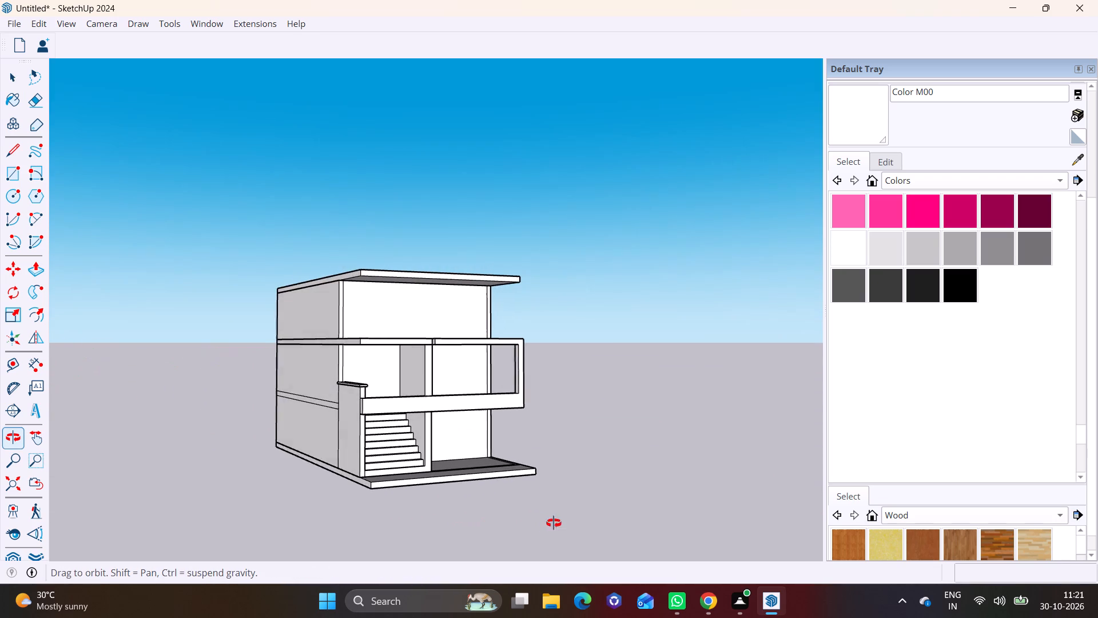
{"action": "middle_click_drag", "start_coordinate": [554, 523], "coordinate": [586, 520]}
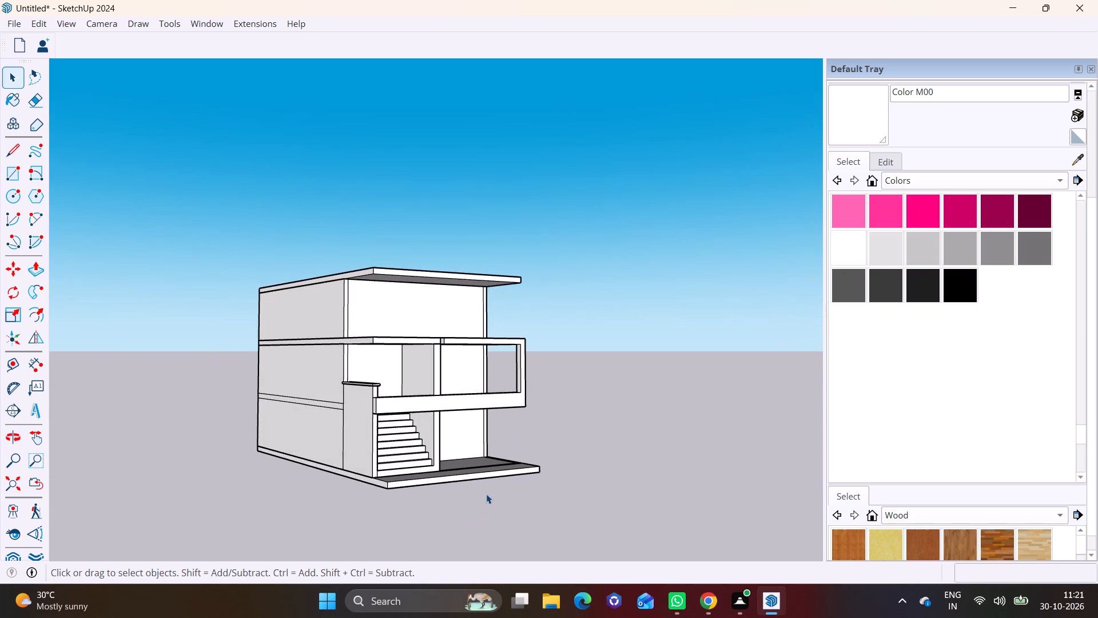
{"action": "middle_click_drag", "start_coordinate": [486, 494], "coordinate": [402, 507]}
{"action": "scroll", "coordinate": [372, 471], "scroll_direction": "up", "scroll_amount": 8}
{"action": "middle_click_drag", "start_coordinate": [370, 470], "coordinate": [328, 462], "text": "shift"}
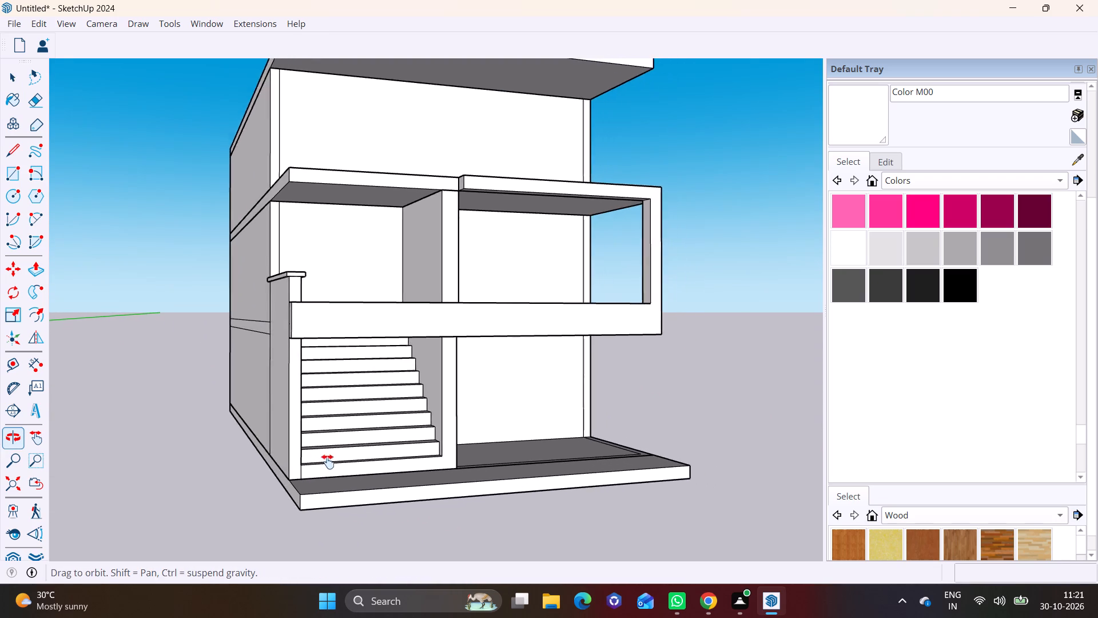
{"action": "middle_click_drag", "start_coordinate": [328, 462], "coordinate": [246, 449], "text": "shift"}
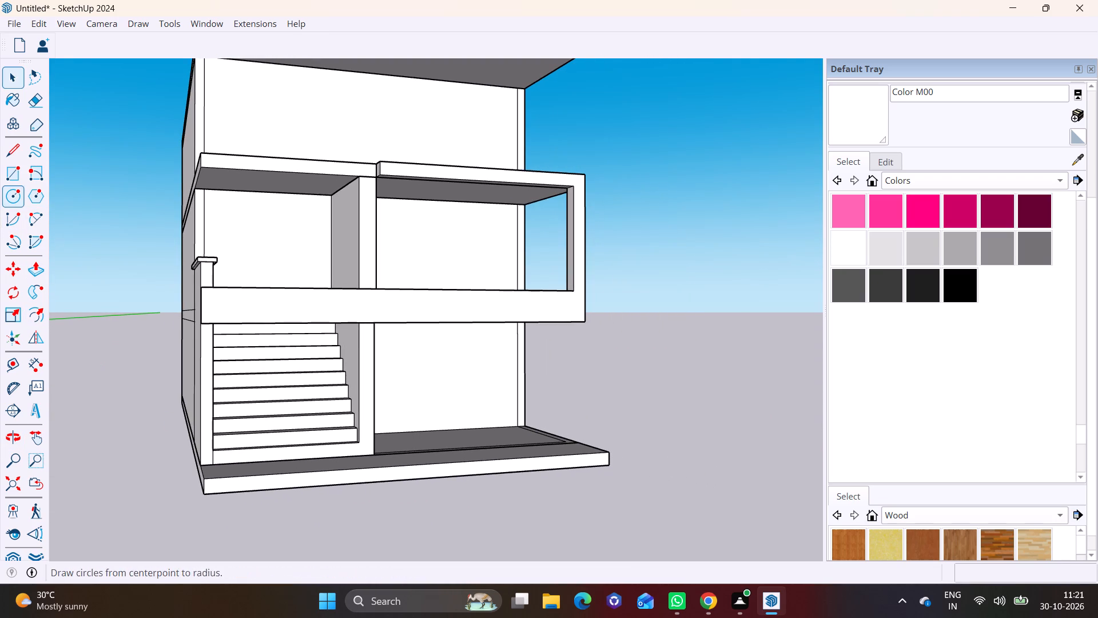
Draw a rectangle about 4' by 2' on top of the ground slab at its front corner on the staircase side.
{"action": "left_click", "coordinate": [14, 175]}
{"action": "middle_click_drag", "start_coordinate": [236, 377], "coordinate": [226, 441]}
{"action": "middle_click_drag", "start_coordinate": [266, 481], "coordinate": [270, 381]}
{"action": "scroll", "coordinate": [209, 454], "scroll_direction": "up", "scroll_amount": 3}
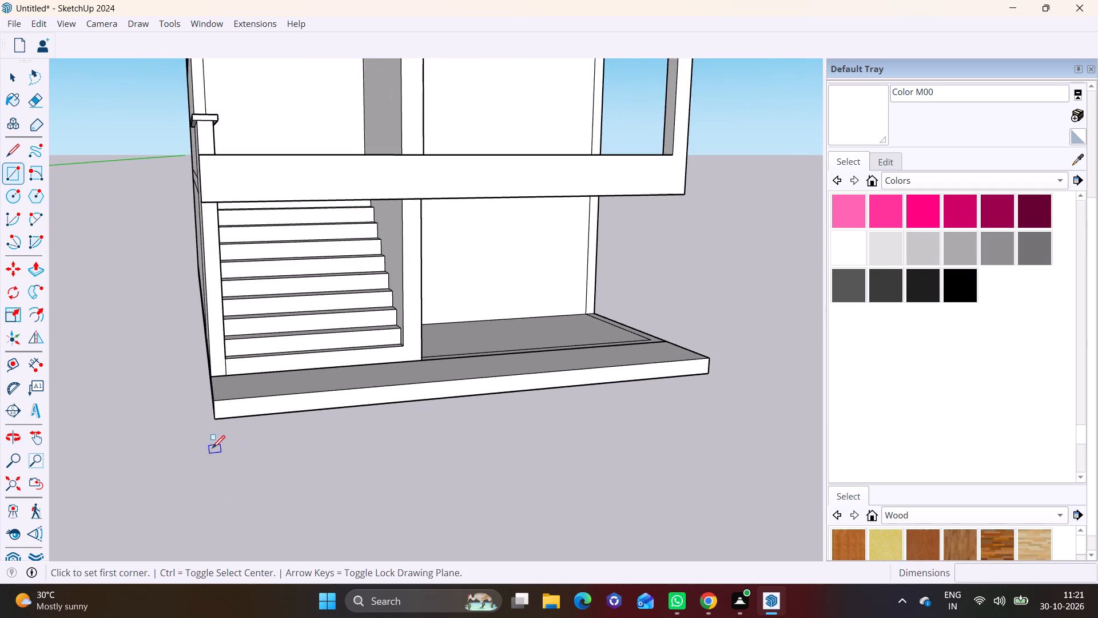
{"action": "scroll", "coordinate": [212, 448], "scroll_direction": "up", "scroll_amount": 3}
{"action": "middle_click_drag", "start_coordinate": [230, 371], "coordinate": [197, 465]}
{"action": "scroll", "coordinate": [197, 433], "scroll_direction": "up", "scroll_amount": 3}
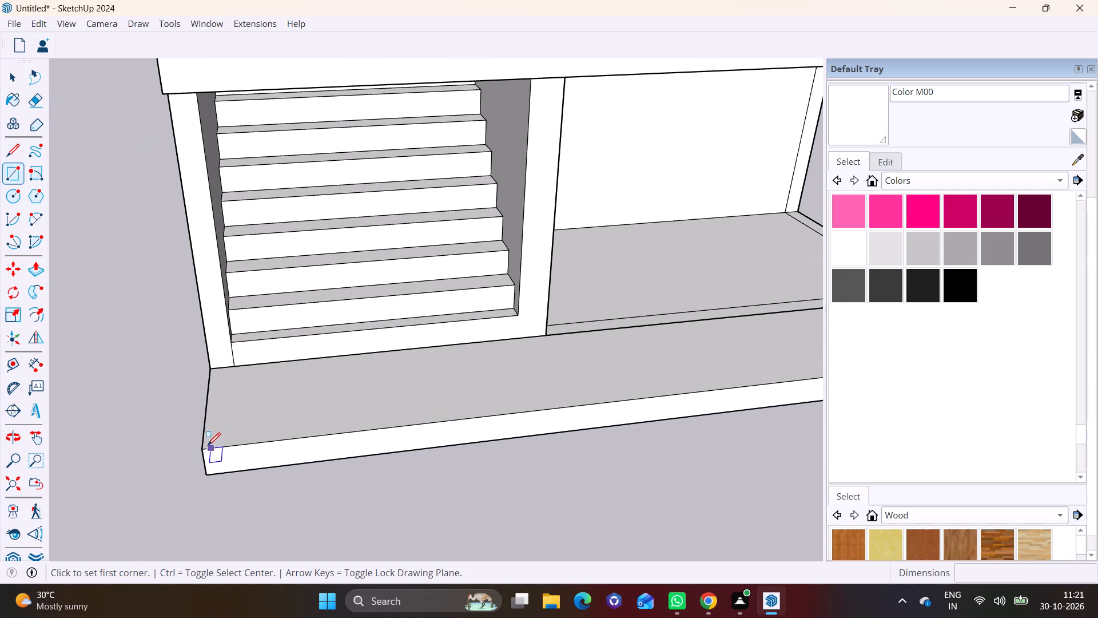
{"action": "left_click", "coordinate": [208, 445]}
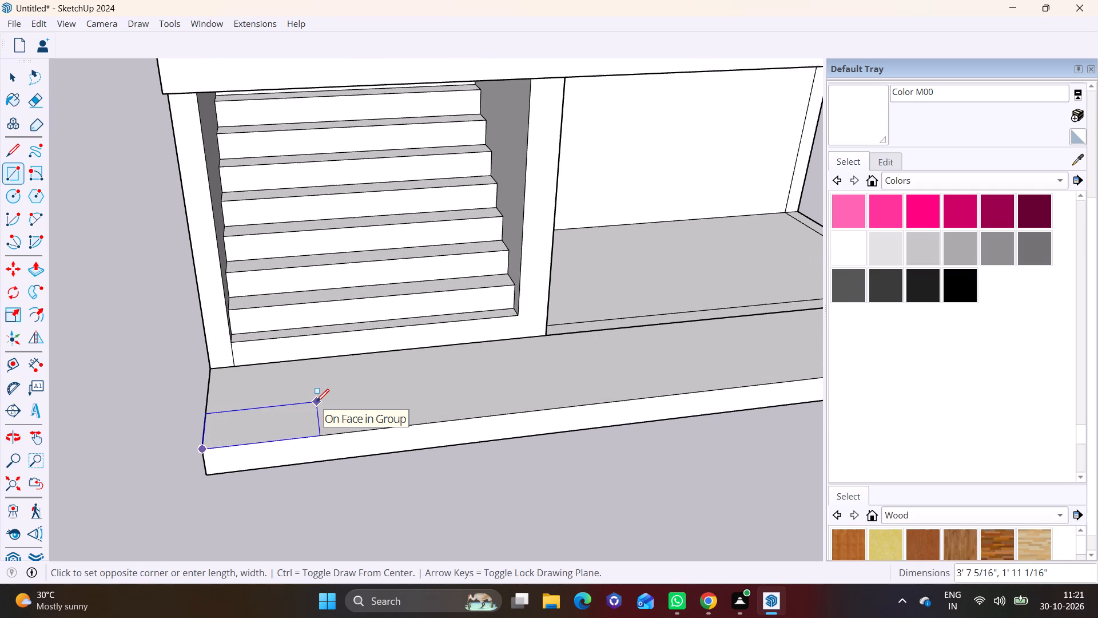
{"action": "left_click", "coordinate": [325, 401]}
Push/Pull the corner rectangle up 10' to form a pillar reaching the underside level of the front frame.
{"action": "key", "text": "space"}
{"action": "left_click", "coordinate": [313, 410]}
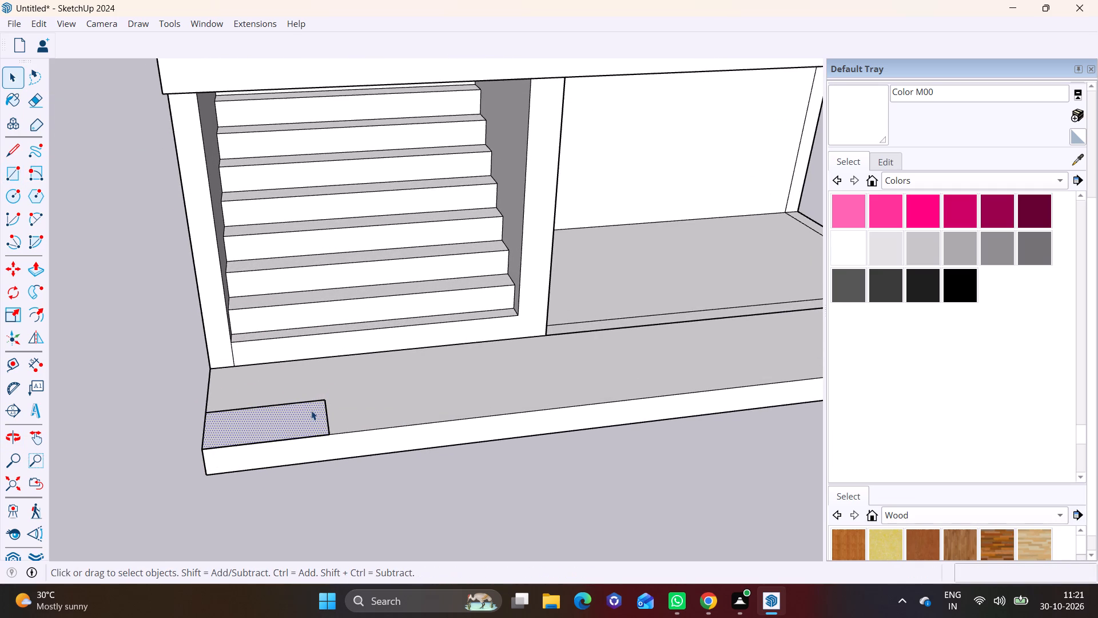
{"action": "left_click", "coordinate": [34, 267]}
{"action": "left_click", "coordinate": [257, 434]}
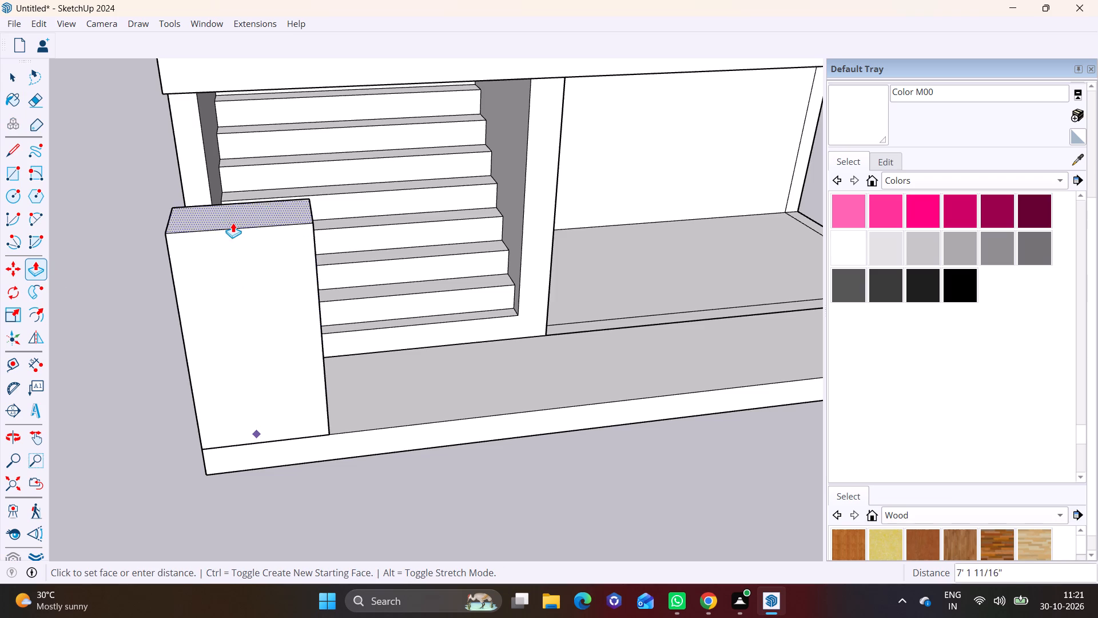
{"action": "scroll", "coordinate": [234, 223], "scroll_direction": "down", "scroll_amount": 7}
{"action": "middle_click", "coordinate": [243, 189], "text": "shift"}
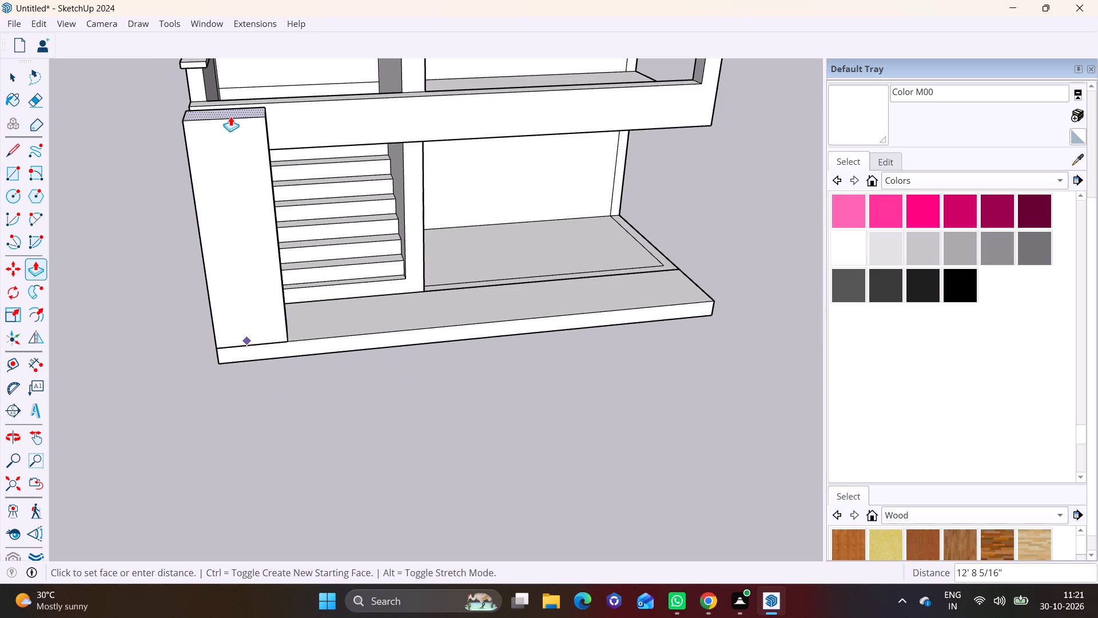
{"action": "left_click", "coordinate": [304, 146]}
Push/Pull the front face of the projecting frame outward 3' 7 15/16" so it is flush with the corner pillar's front.
{"action": "middle_click_drag", "start_coordinate": [225, 213], "coordinate": [515, 146]}
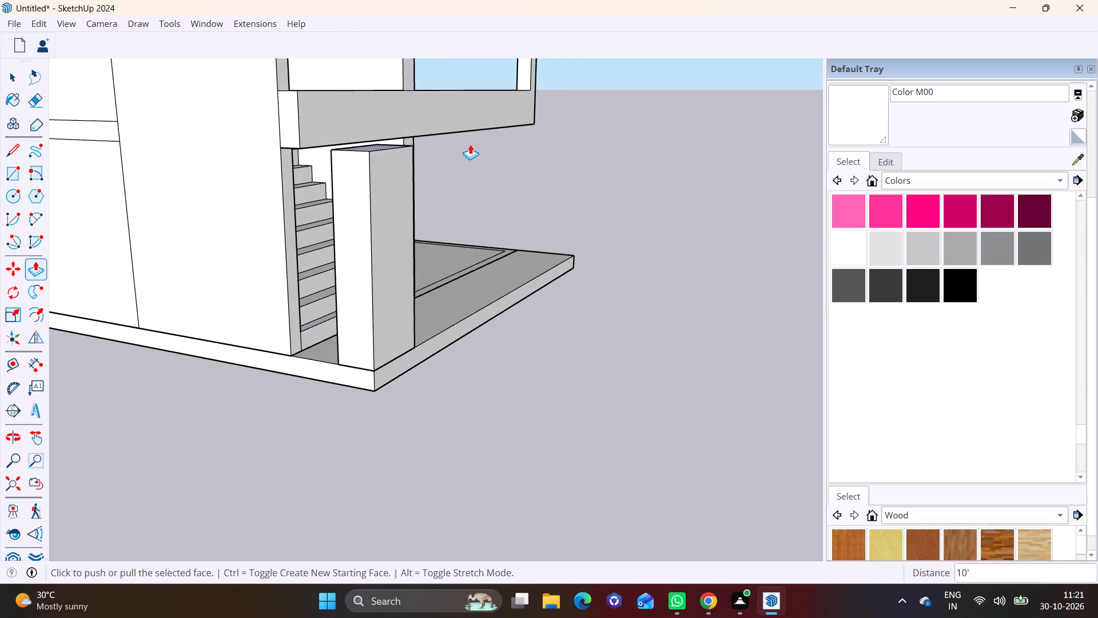
{"action": "key", "text": "space"}
{"action": "left_click", "coordinate": [345, 125]}
{"action": "left_click_drag", "start_coordinate": [41, 265], "coordinate": [38, 265]}
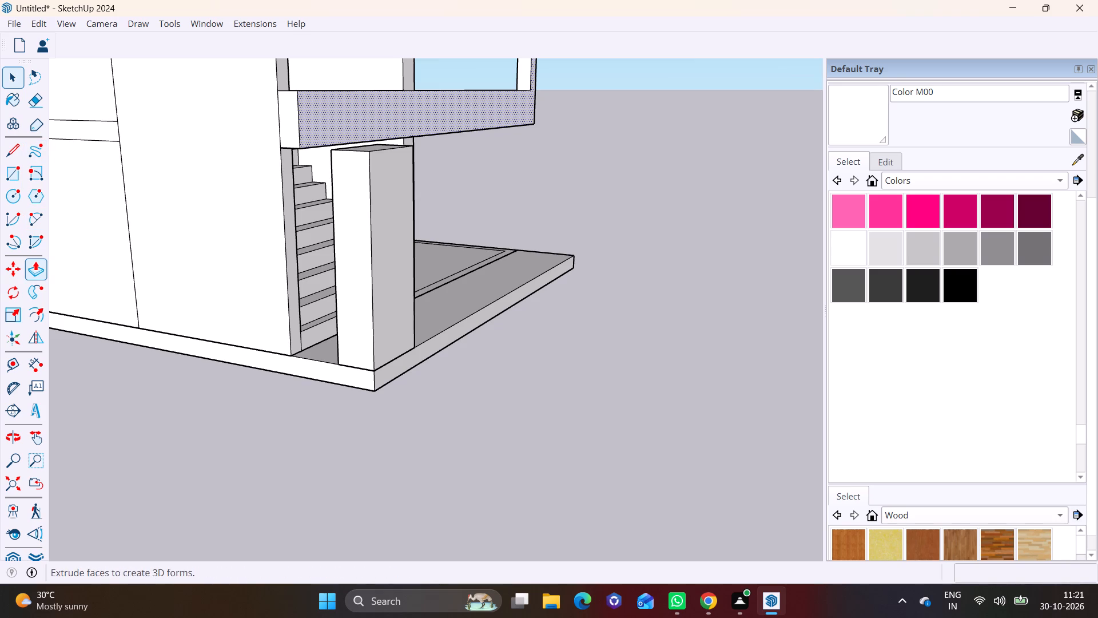
{"action": "left_click_drag", "start_coordinate": [38, 265], "coordinate": [33, 263]}
{"action": "left_click", "coordinate": [317, 130]}
{"action": "left_click", "coordinate": [369, 169]}
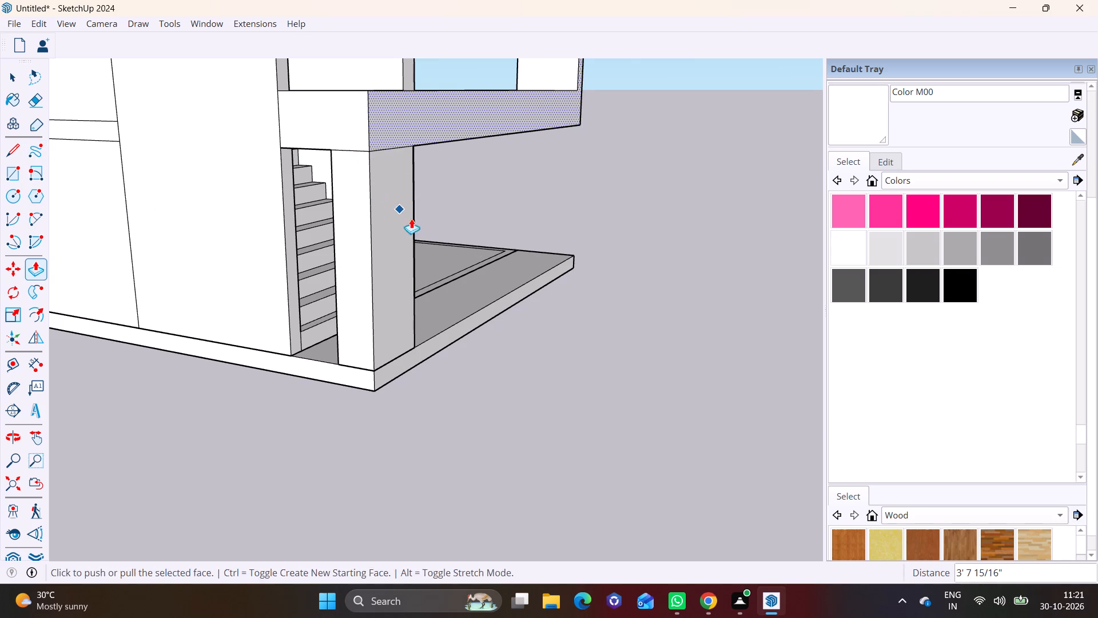
{"action": "key", "text": "space"}
{"action": "left_click", "coordinate": [647, 290]}
Examine the extended front frame and corner pillar from the side, from above and from the front of the building.
{"action": "middle_click_drag", "start_coordinate": [649, 289], "coordinate": [623, 280]}
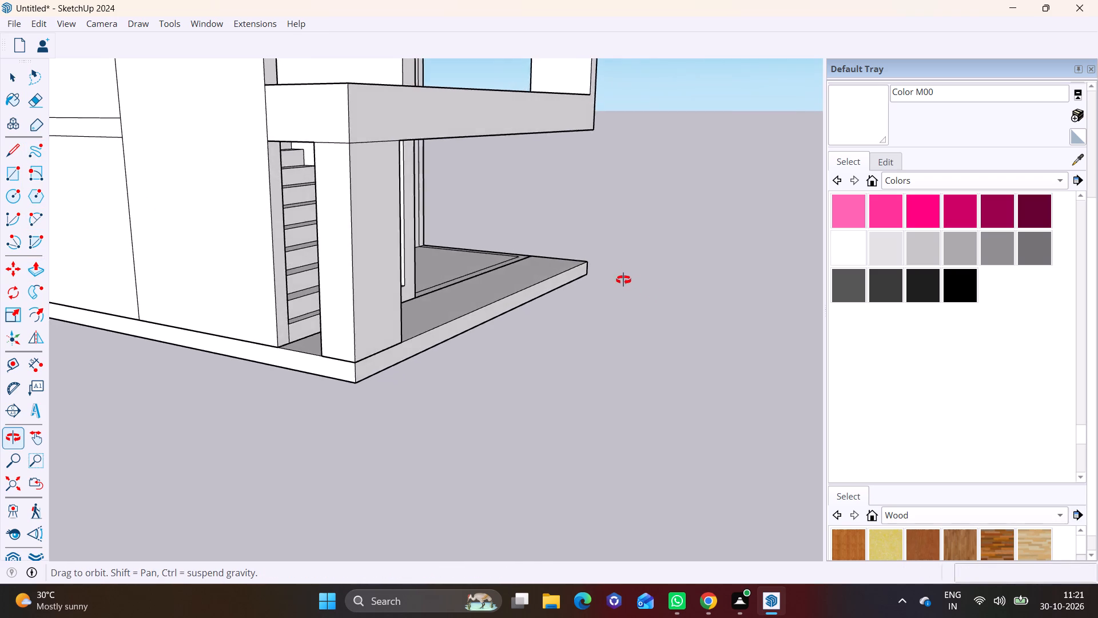
{"action": "middle_click_drag", "start_coordinate": [623, 280], "coordinate": [662, 244]}
{"action": "scroll", "coordinate": [493, 243], "scroll_direction": "down", "scroll_amount": 5}
{"action": "middle_click_drag", "start_coordinate": [475, 244], "coordinate": [371, 250]}
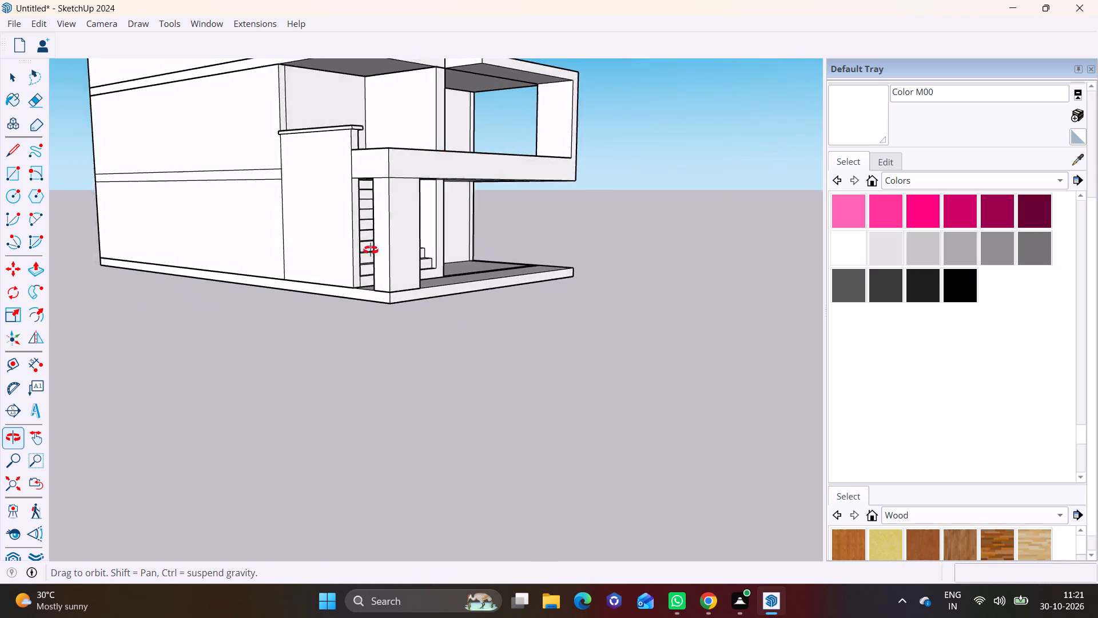
{"action": "middle_click_drag", "start_coordinate": [371, 250], "coordinate": [272, 250]}
{"action": "scroll", "coordinate": [588, 229], "scroll_direction": "down", "scroll_amount": 1}
{"action": "scroll", "coordinate": [479, 220], "scroll_direction": "down", "scroll_amount": 2}
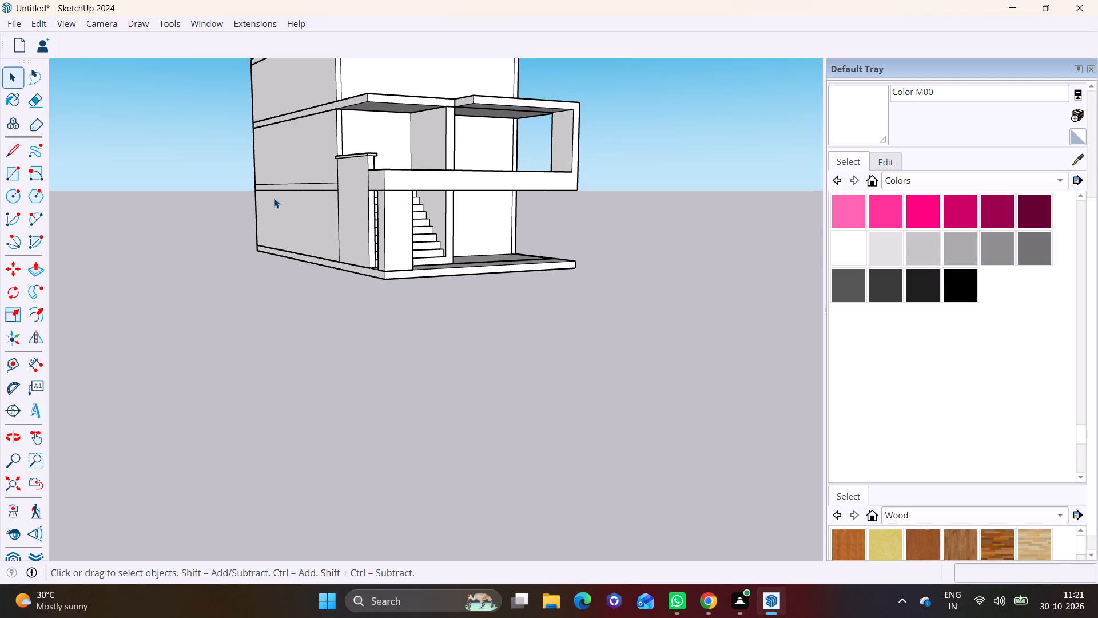
{"action": "middle_click_drag", "start_coordinate": [506, 262], "coordinate": [357, 237]}
{"action": "scroll", "coordinate": [397, 227], "scroll_direction": "down", "scroll_amount": 3}
{"action": "middle_click_drag", "start_coordinate": [484, 203], "coordinate": [421, 330], "text": "shift"}
{"action": "middle_click_drag", "start_coordinate": [443, 300], "coordinate": [392, 467]}
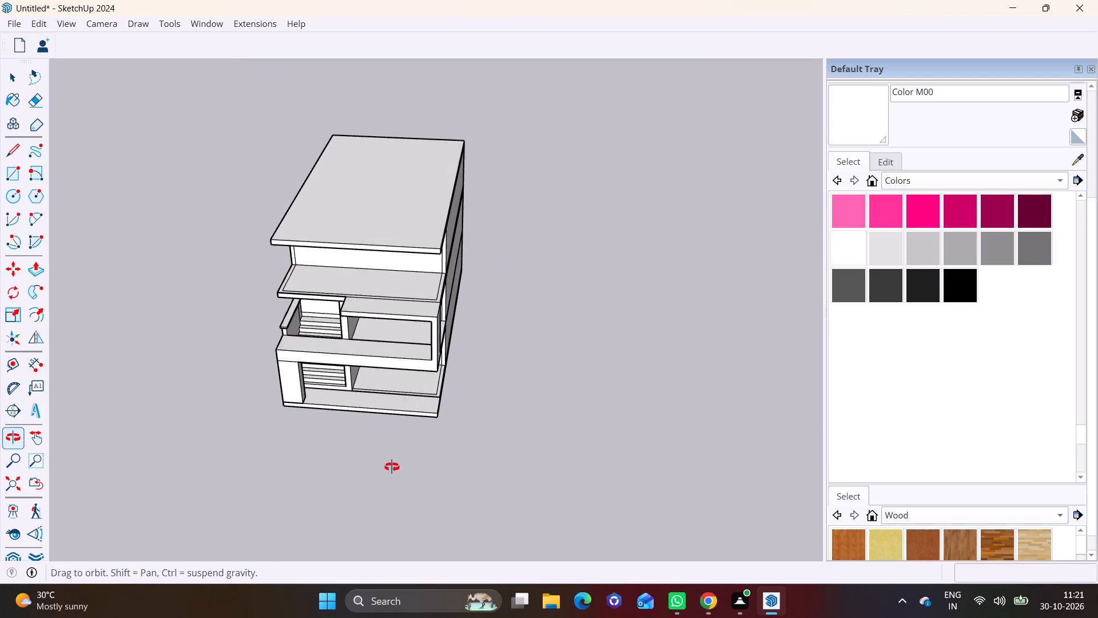
{"action": "middle_click_drag", "start_coordinate": [392, 467], "coordinate": [392, 468]}
{"action": "middle_click_drag", "start_coordinate": [364, 398], "coordinate": [379, 303]}
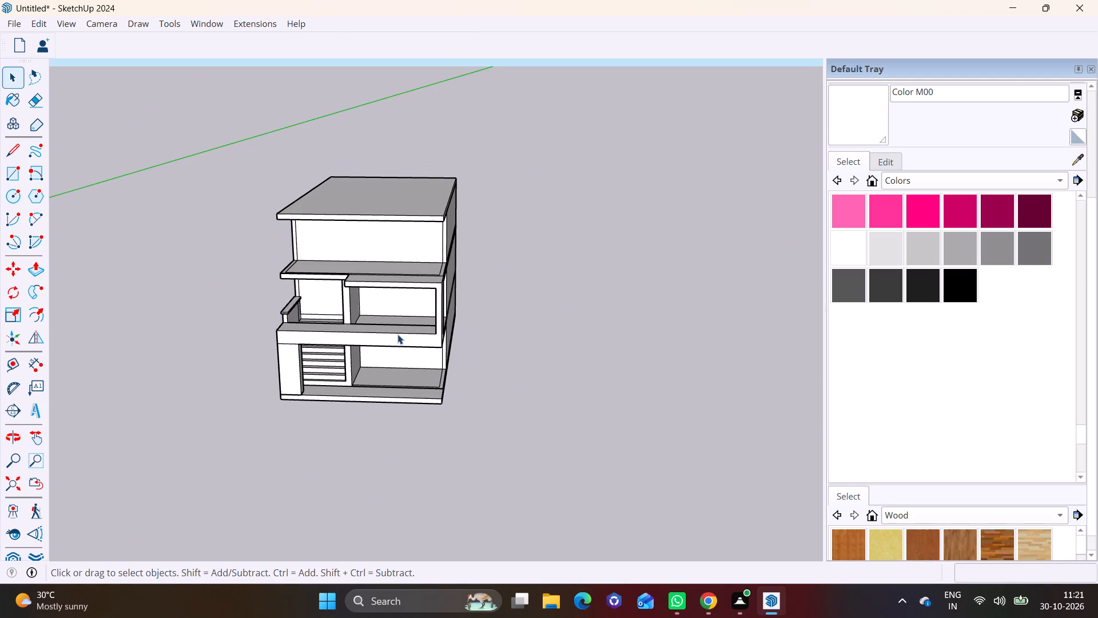
{"action": "scroll", "coordinate": [395, 339], "scroll_direction": "up", "scroll_amount": 3}
{"action": "middle_click_drag", "start_coordinate": [355, 360], "coordinate": [404, 283]}
{"action": "scroll", "coordinate": [408, 326], "scroll_direction": "up", "scroll_amount": 4}
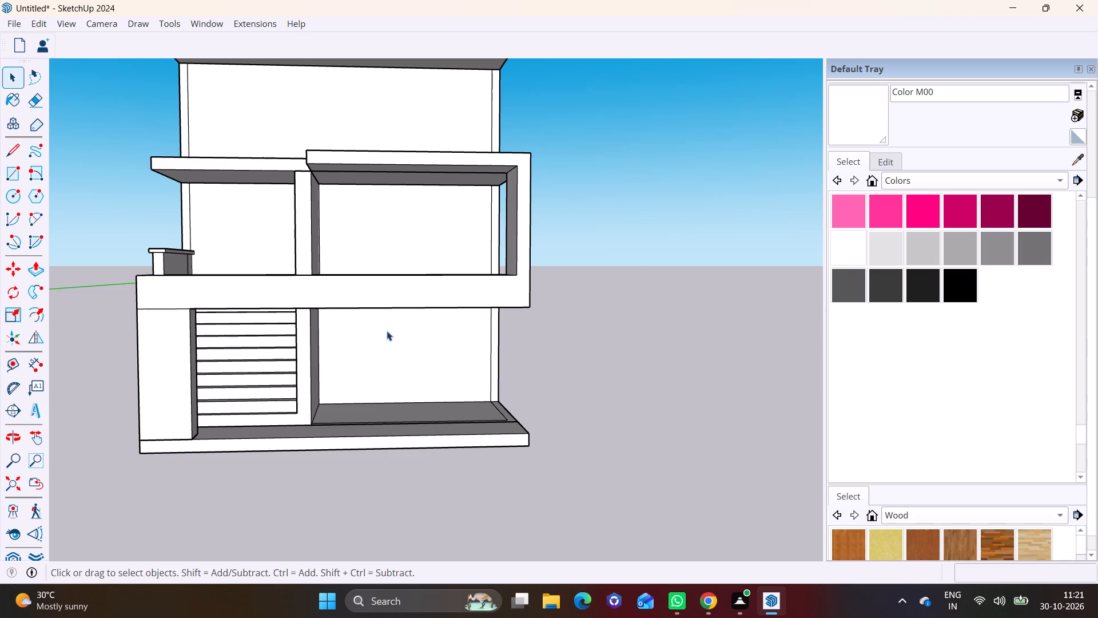
{"action": "middle_click_drag", "start_coordinate": [386, 331], "coordinate": [489, 381]}
{"action": "middle_click_drag", "start_coordinate": [421, 445], "coordinate": [422, 402]}
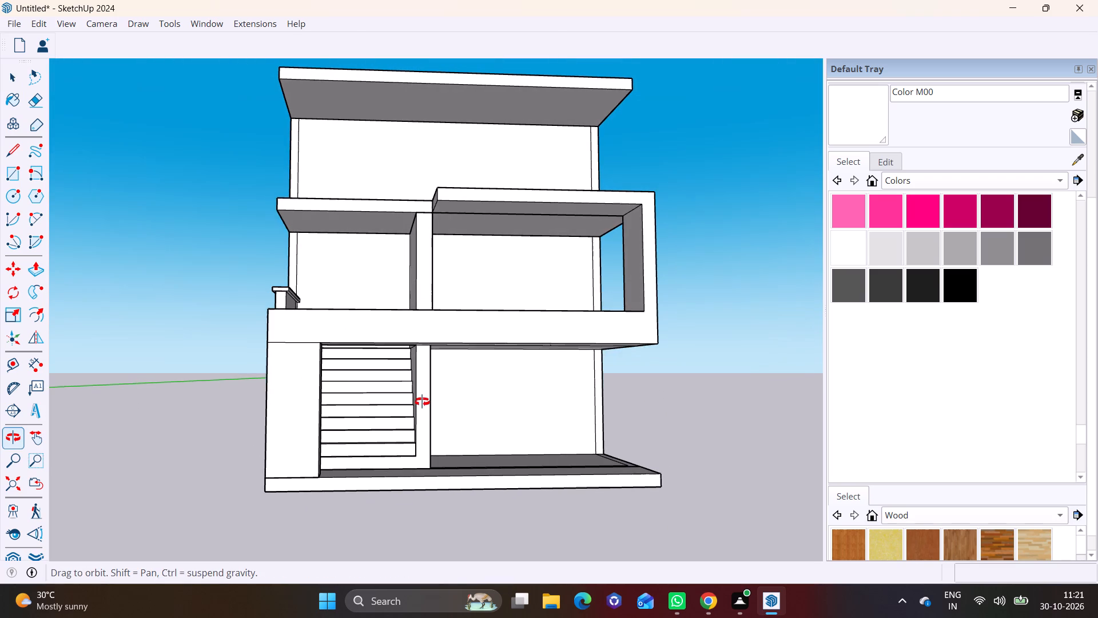
{"action": "middle_click_drag", "start_coordinate": [422, 402], "coordinate": [422, 402]}
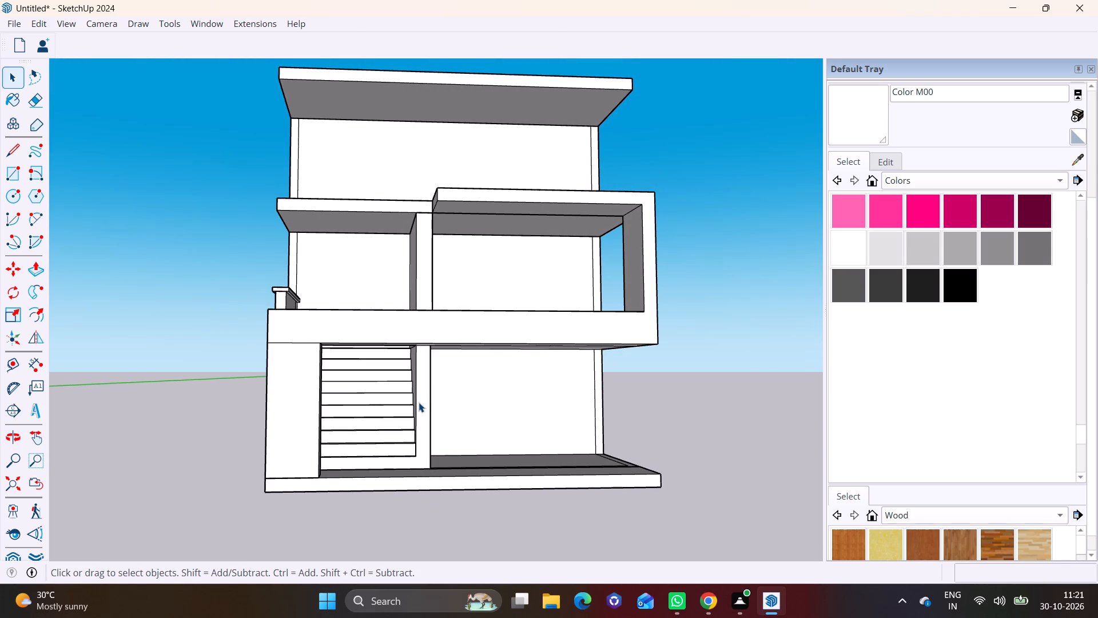
{"action": "middle_click_drag", "start_coordinate": [419, 402], "coordinate": [332, 394], "text": "shift"}
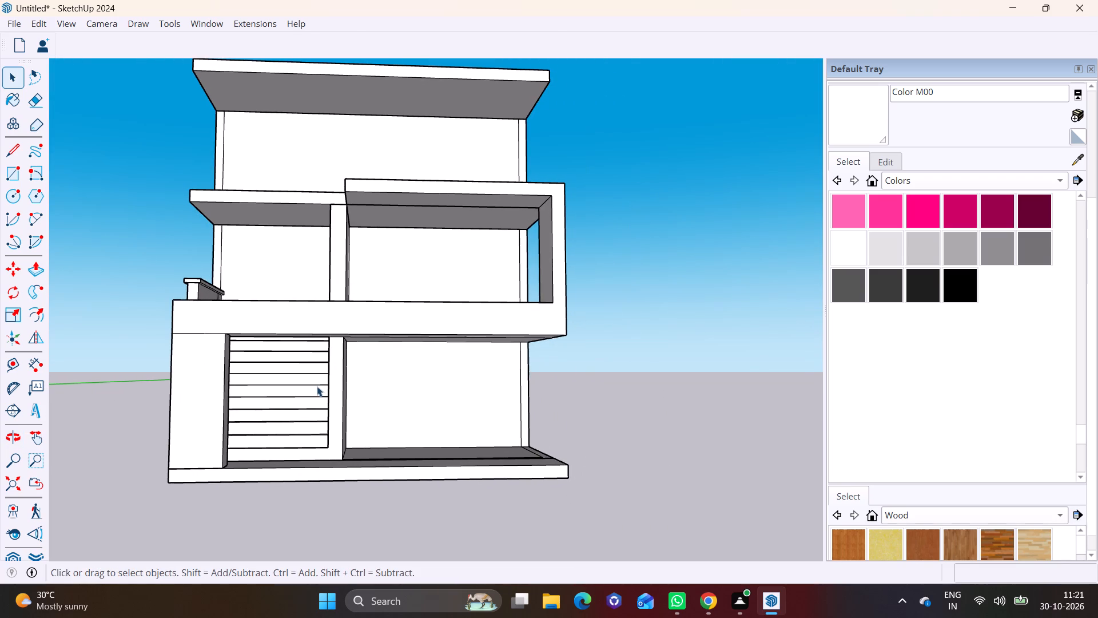
Push/Pull the corner pillar's stair-facing side face inward to make the pillar narrower.
{"action": "scroll", "coordinate": [274, 393], "scroll_direction": "up", "scroll_amount": 5}
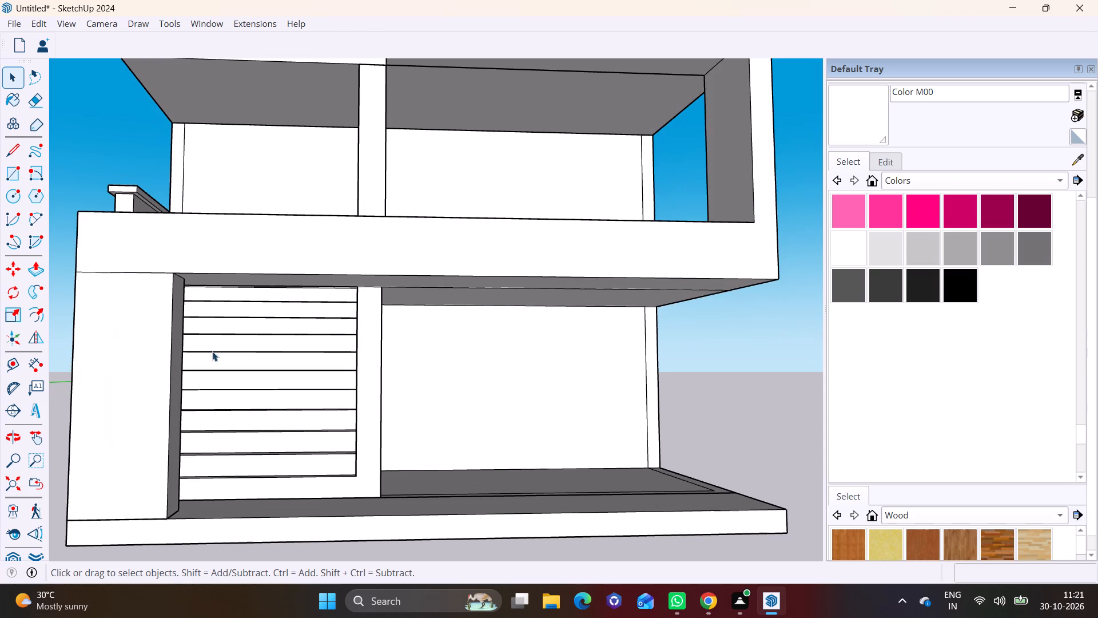
{"action": "left_click", "coordinate": [15, 173]}
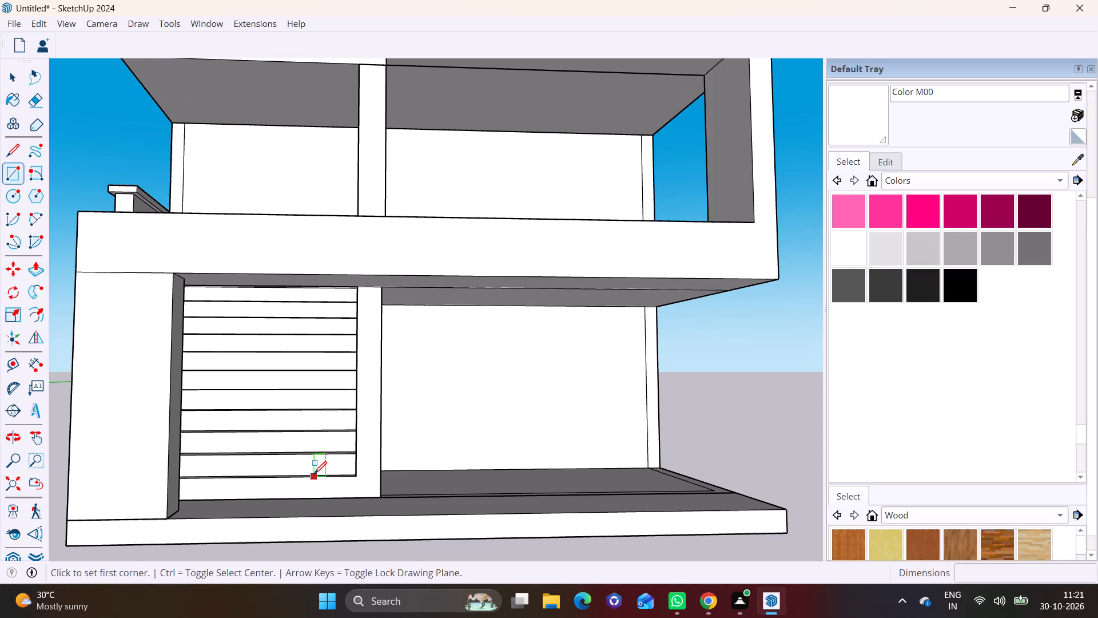
{"action": "middle_click_drag", "start_coordinate": [368, 474], "coordinate": [366, 571]}
{"action": "scroll", "coordinate": [392, 528], "scroll_direction": "up", "scroll_amount": 1}
{"action": "middle_click_drag", "start_coordinate": [393, 527], "coordinate": [393, 489], "text": "shift"}
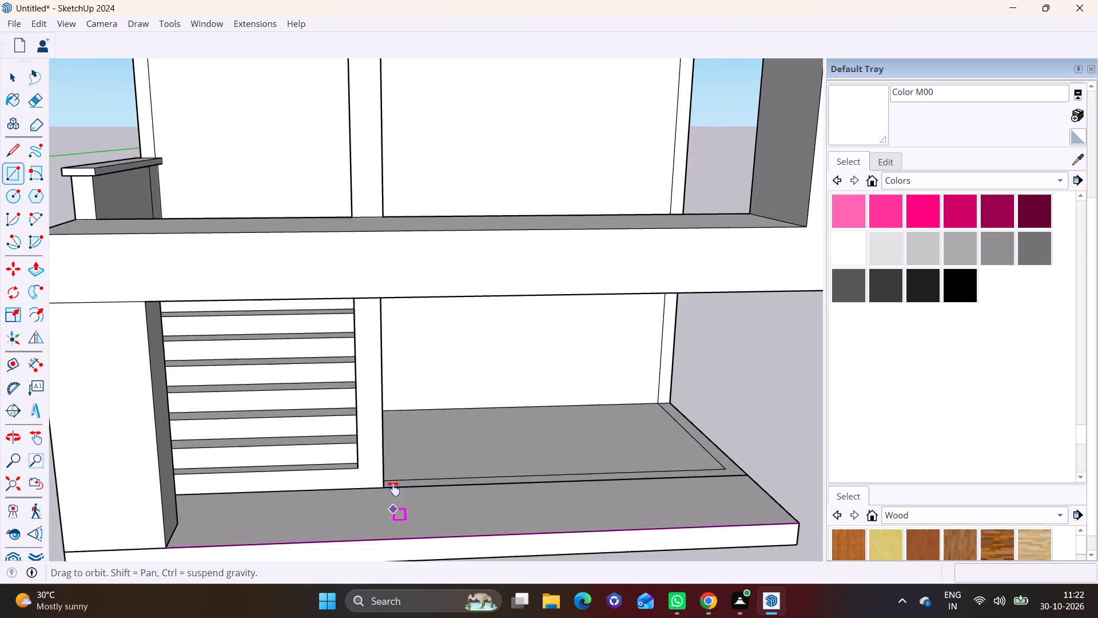
{"action": "middle_click_drag", "start_coordinate": [393, 489], "coordinate": [429, 433], "text": "shift"}
{"action": "scroll", "coordinate": [307, 383], "scroll_direction": "up", "scroll_amount": 3}
{"action": "key", "text": "space"}
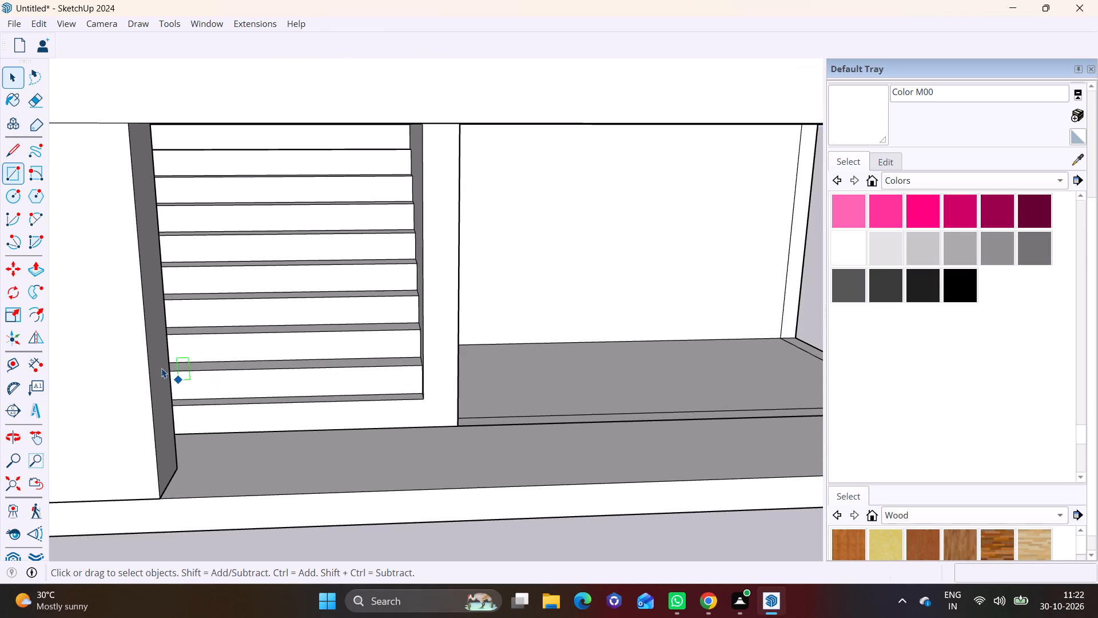
{"action": "left_click", "coordinate": [161, 367]}
{"action": "left_click", "coordinate": [25, 265]}
{"action": "left_click", "coordinate": [154, 329]}
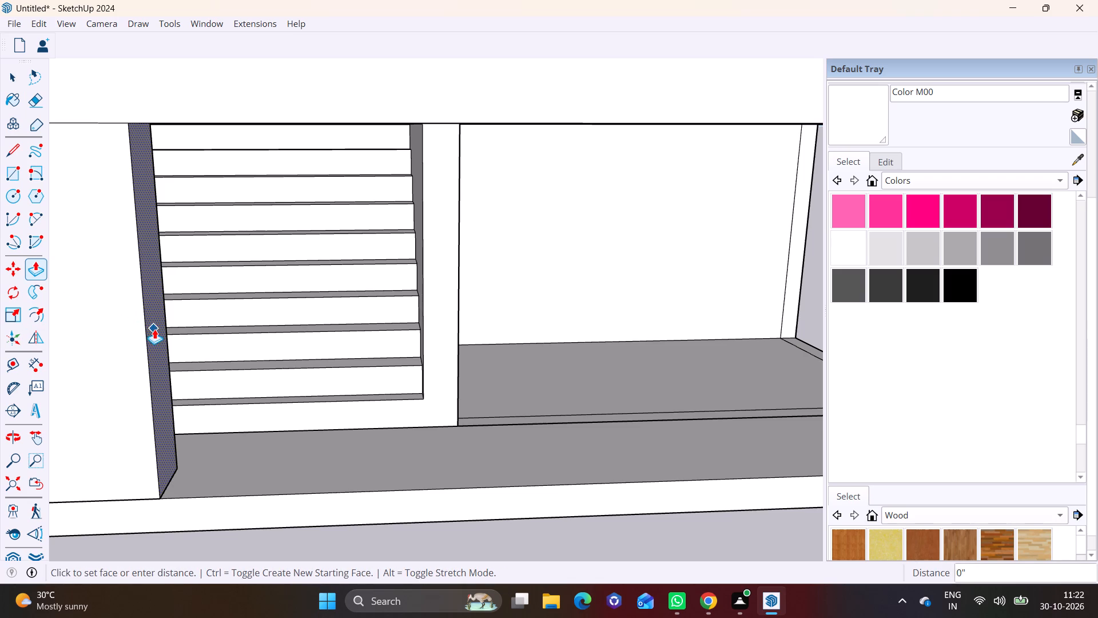
{"action": "left_click", "coordinate": [98, 335]}
{"action": "scroll", "coordinate": [94, 383], "scroll_direction": "down", "scroll_amount": 3}
{"action": "middle_click_drag", "start_coordinate": [129, 415], "coordinate": [265, 434], "text": "shift"}
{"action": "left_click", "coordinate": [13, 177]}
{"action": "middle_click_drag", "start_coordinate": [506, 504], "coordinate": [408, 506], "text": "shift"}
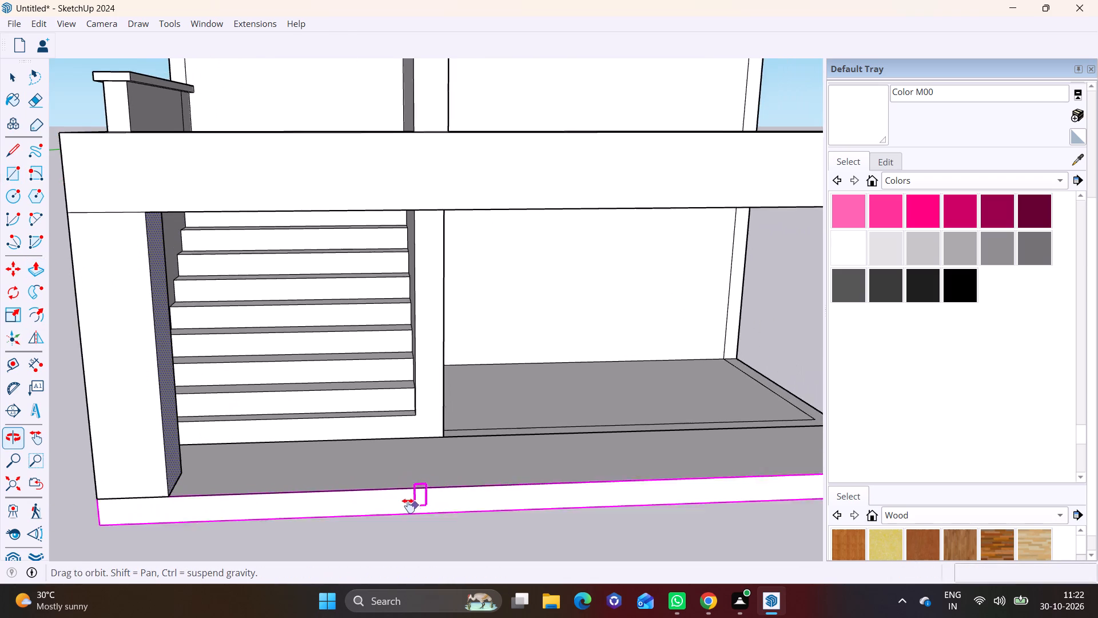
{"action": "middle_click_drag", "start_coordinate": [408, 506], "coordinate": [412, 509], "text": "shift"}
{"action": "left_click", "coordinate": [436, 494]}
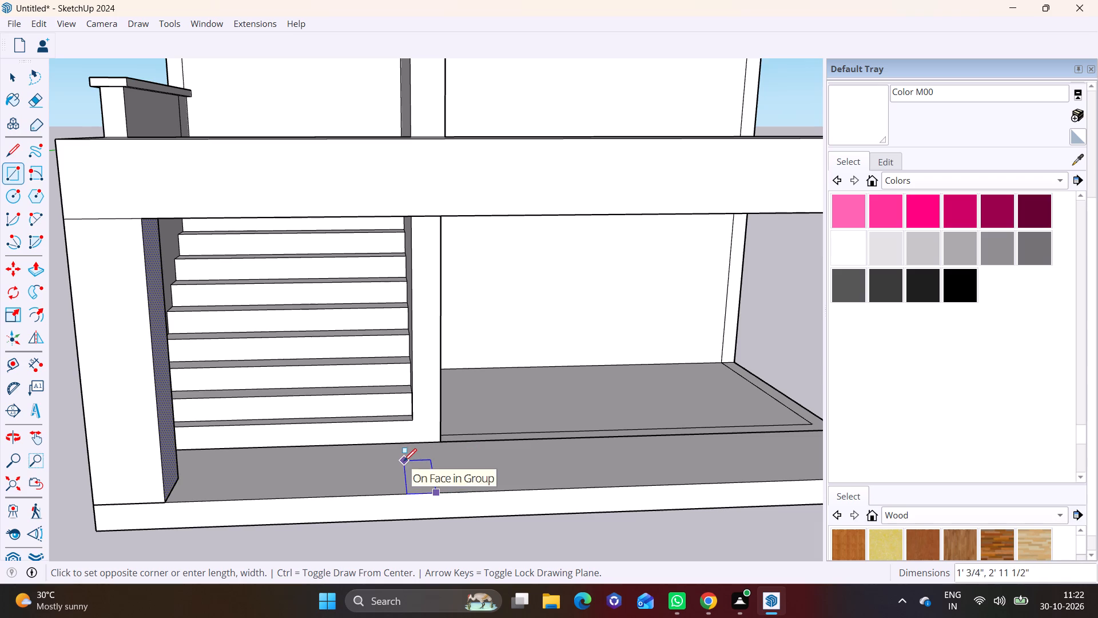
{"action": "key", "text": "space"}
Draw a rectangle about 1' 8" by 2' on the slab's front edge before the stair's inner wall and Push/Pull it up 10'.
{"action": "left_click", "coordinate": [12, 179]}
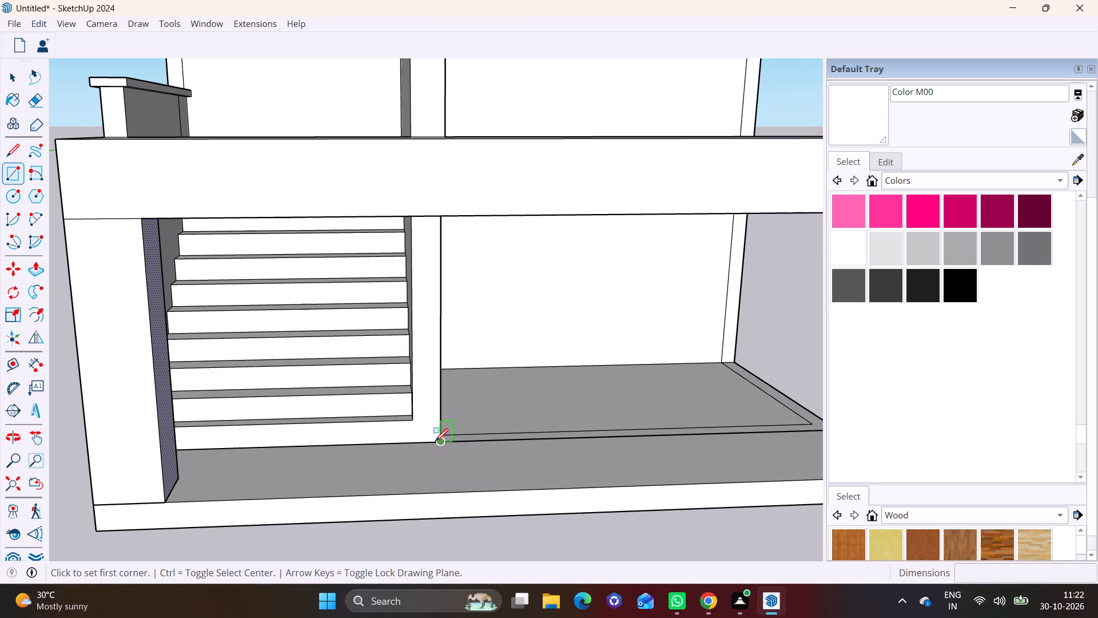
{"action": "left_click", "coordinate": [448, 490]}
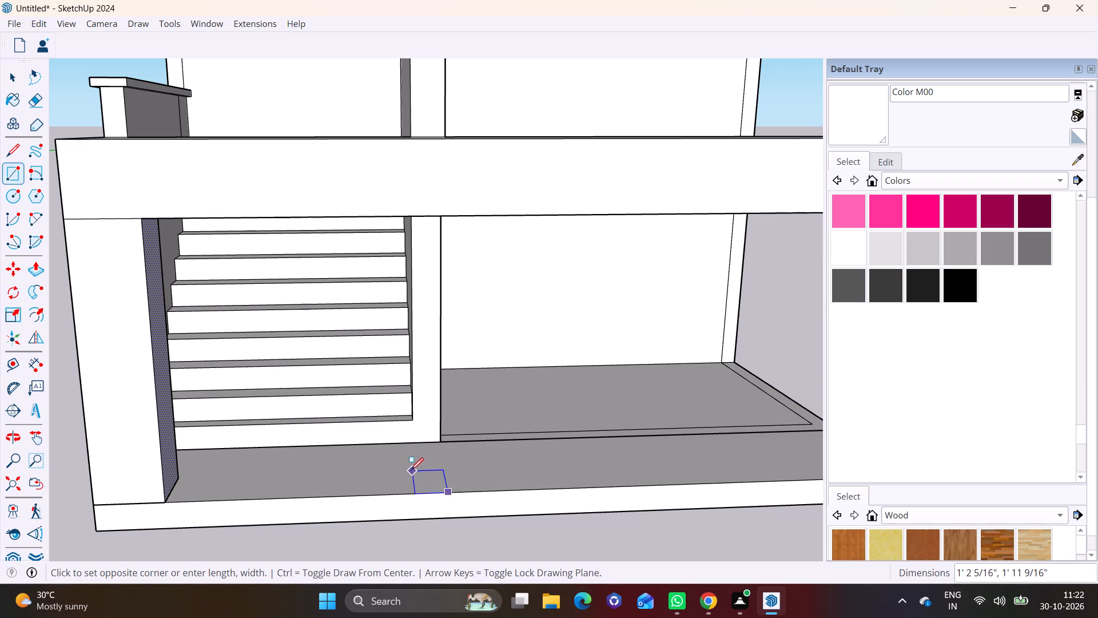
{"action": "left_click", "coordinate": [398, 469]}
{"action": "key", "text": "space"}
{"action": "left_click", "coordinate": [412, 482]}
{"action": "scroll", "coordinate": [412, 482], "scroll_direction": "left", "scroll_amount": 3}
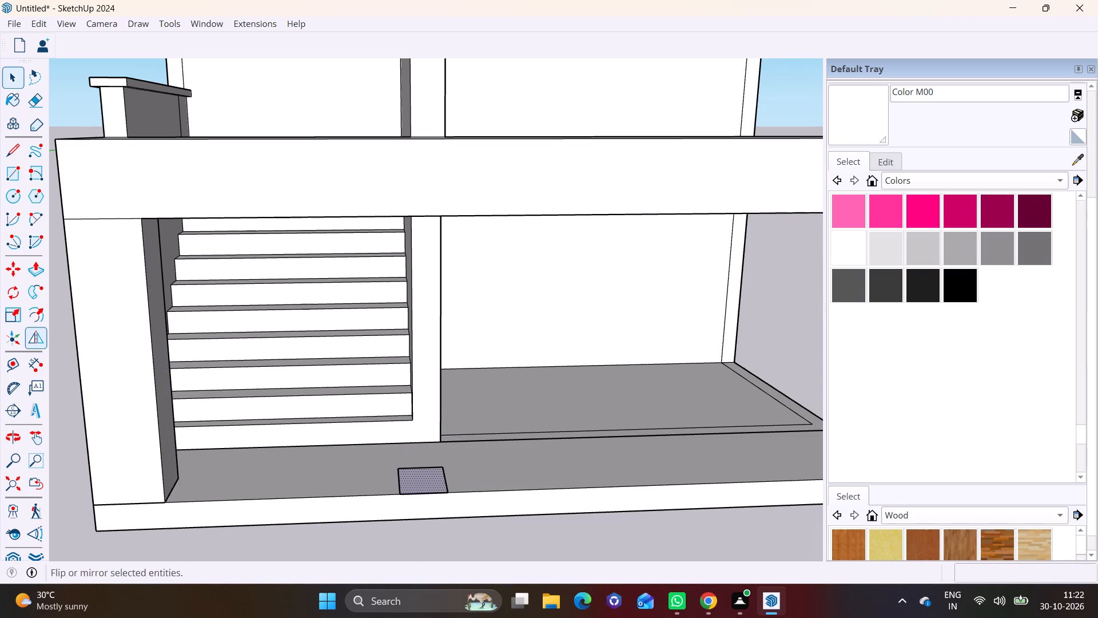
{"action": "left_click", "coordinate": [28, 270]}
{"action": "left_click", "coordinate": [413, 475]}
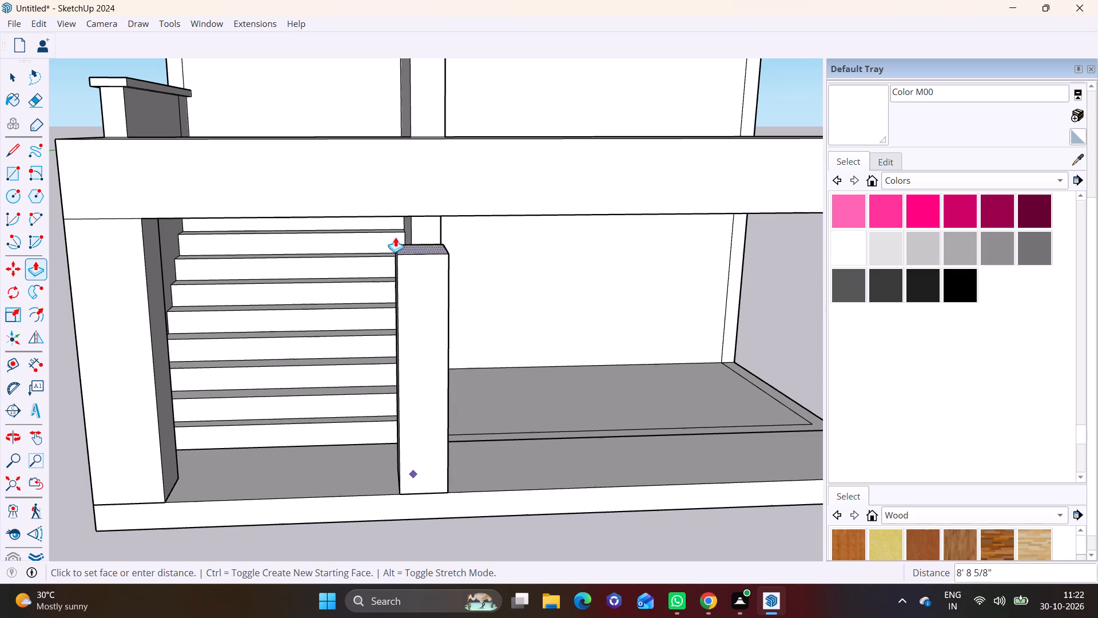
{"action": "left_click", "coordinate": [396, 214]}
Push/Pull the corner pillar's stair-facing side face inward a further 9 1/4" to slim it down.
{"action": "scroll", "coordinate": [333, 398], "scroll_direction": "down", "scroll_amount": 4}
{"action": "middle_click_drag", "start_coordinate": [329, 415], "coordinate": [339, 342]}
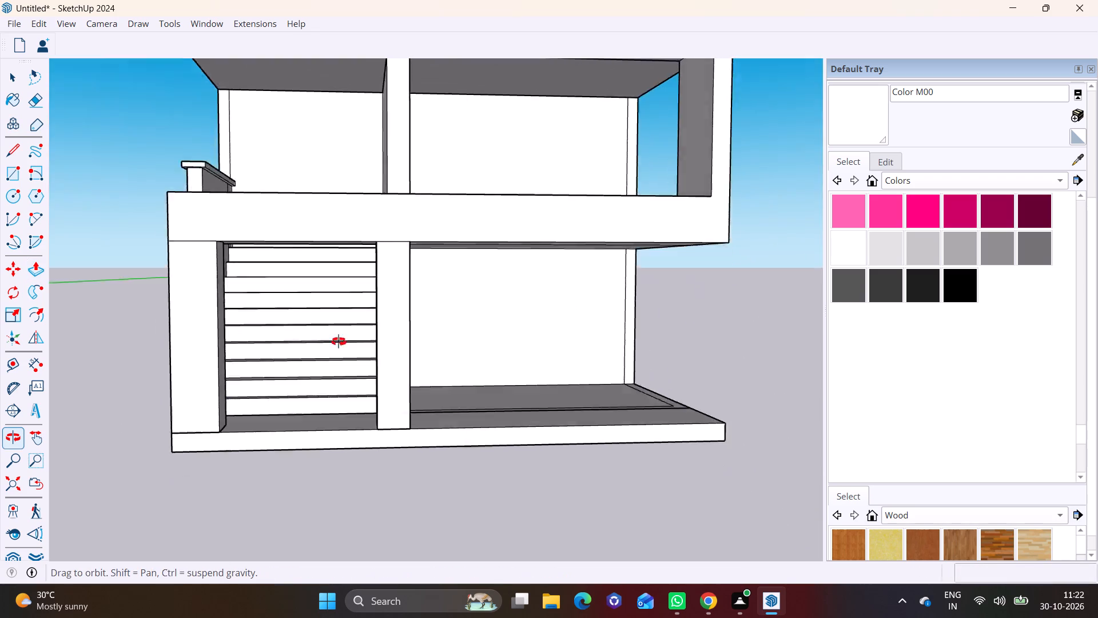
{"action": "middle_click_drag", "start_coordinate": [339, 342], "coordinate": [343, 330]}
{"action": "scroll", "coordinate": [220, 323], "scroll_direction": "up", "scroll_amount": 3}
{"action": "middle_click_drag", "start_coordinate": [235, 327], "coordinate": [202, 320]}
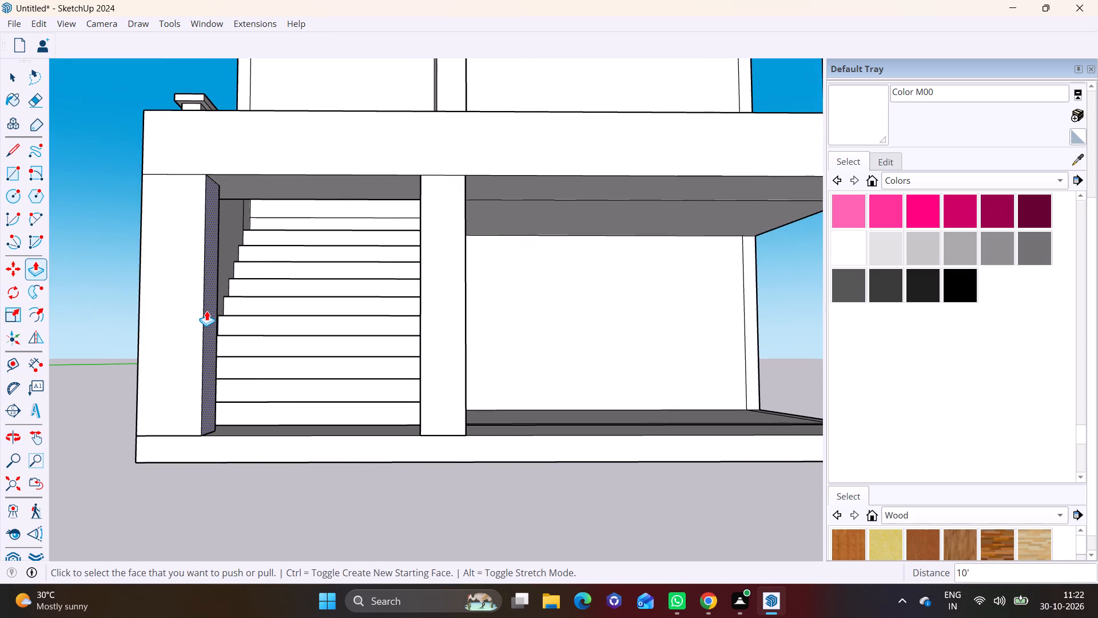
{"action": "left_click", "coordinate": [206, 311]}
{"action": "left_click", "coordinate": [186, 306]}
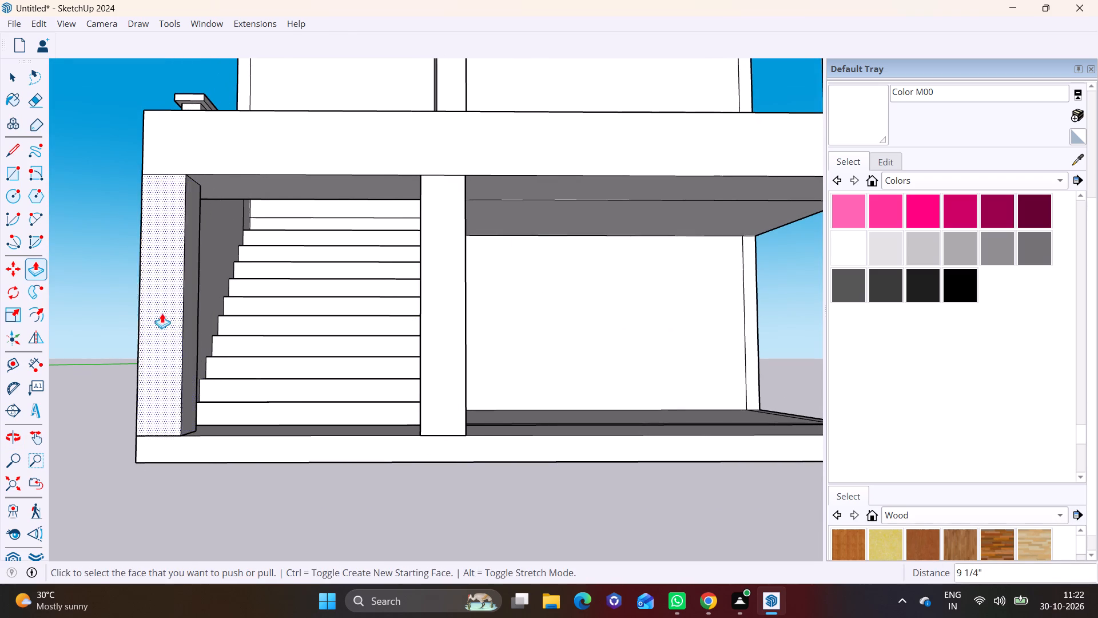
{"action": "key", "text": "space"}
{"action": "left_click", "coordinate": [89, 339]}
{"action": "scroll", "coordinate": [214, 391], "scroll_direction": "down", "scroll_amount": 3}
{"action": "middle_click_drag", "start_coordinate": [260, 406], "coordinate": [334, 415]}
{"action": "scroll", "coordinate": [332, 409], "scroll_direction": "down", "scroll_amount": 3}
{"action": "middle_click_drag", "start_coordinate": [332, 408], "coordinate": [309, 450], "text": "shift"}
Open the 3D Warehouse and search its models for "GATE".
{"action": "left_click", "coordinate": [213, 25]}
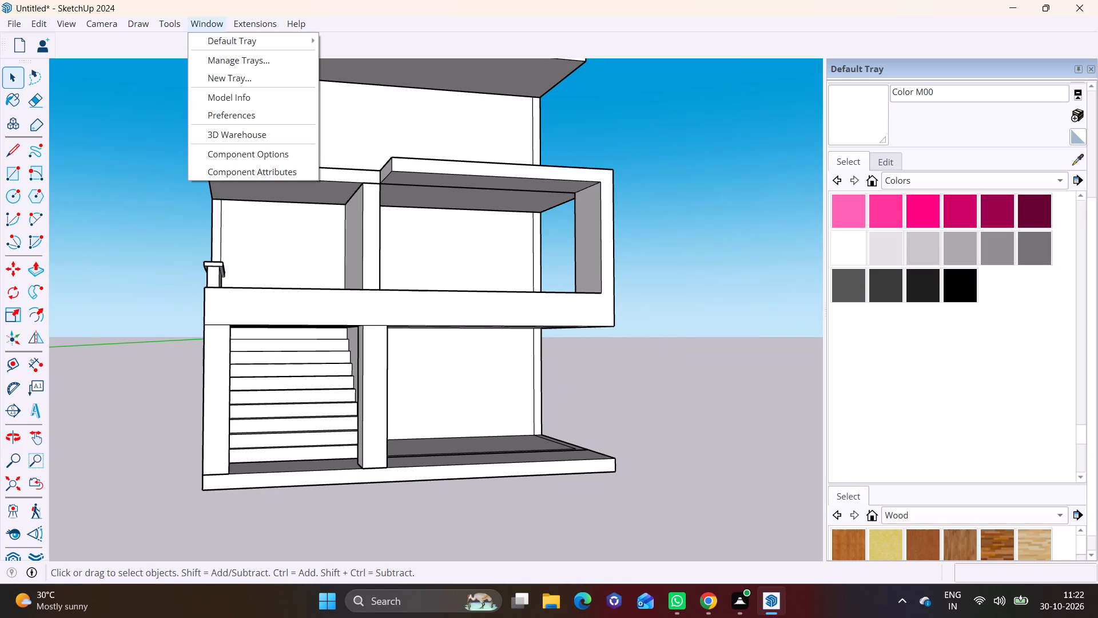
{"action": "left_click", "coordinate": [218, 133]}
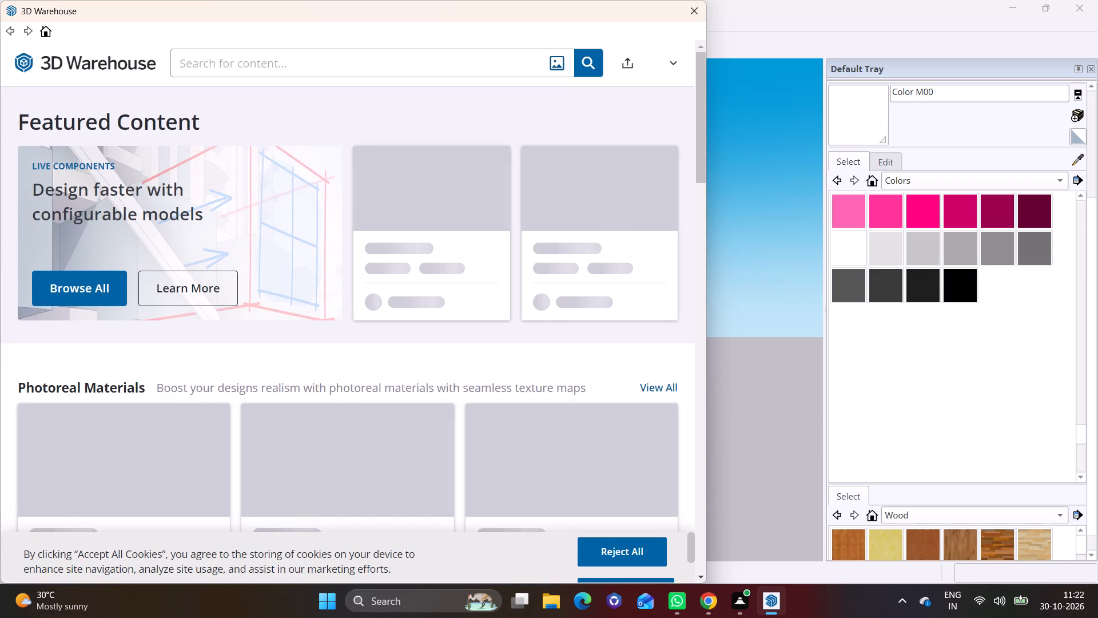
{"action": "left_click", "coordinate": [342, 65]}
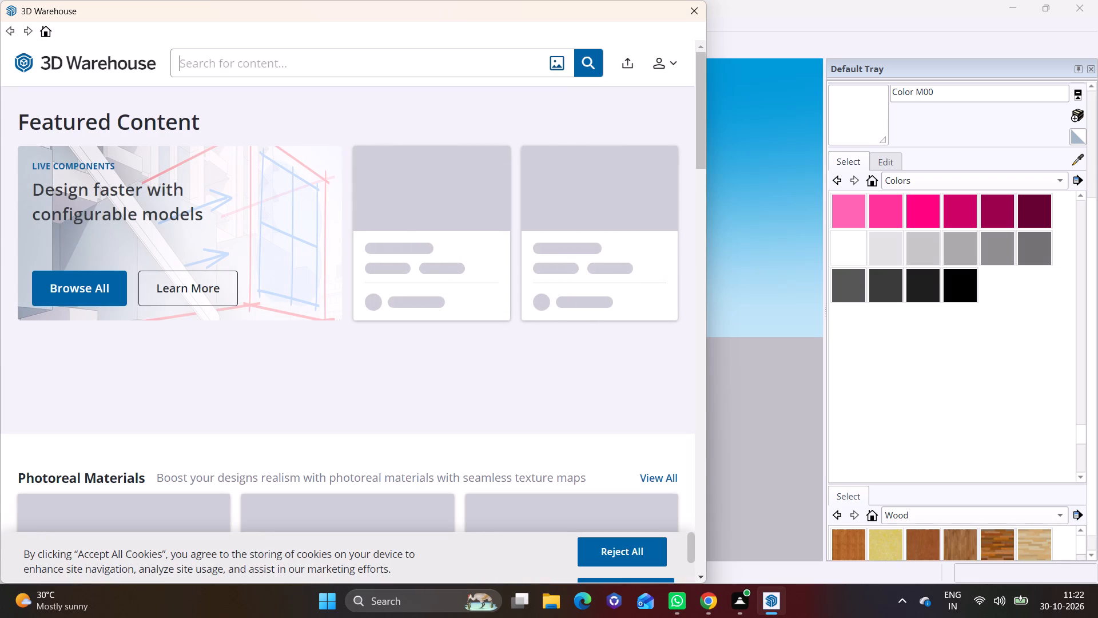
{"action": "type", "text": "GATE"}
{"action": "key", "text": "Return"}
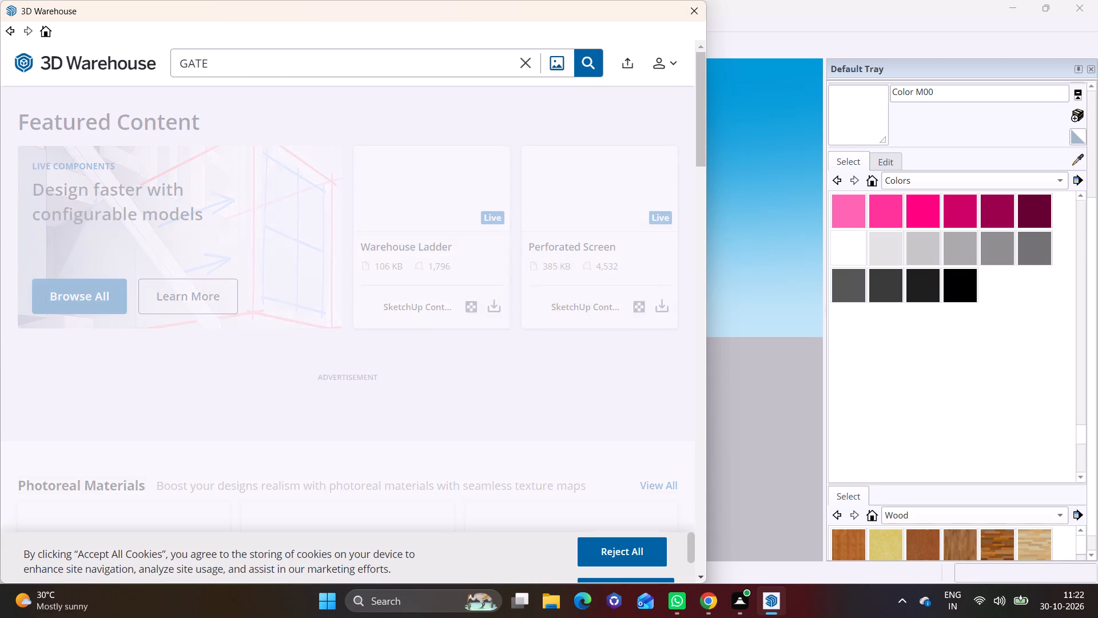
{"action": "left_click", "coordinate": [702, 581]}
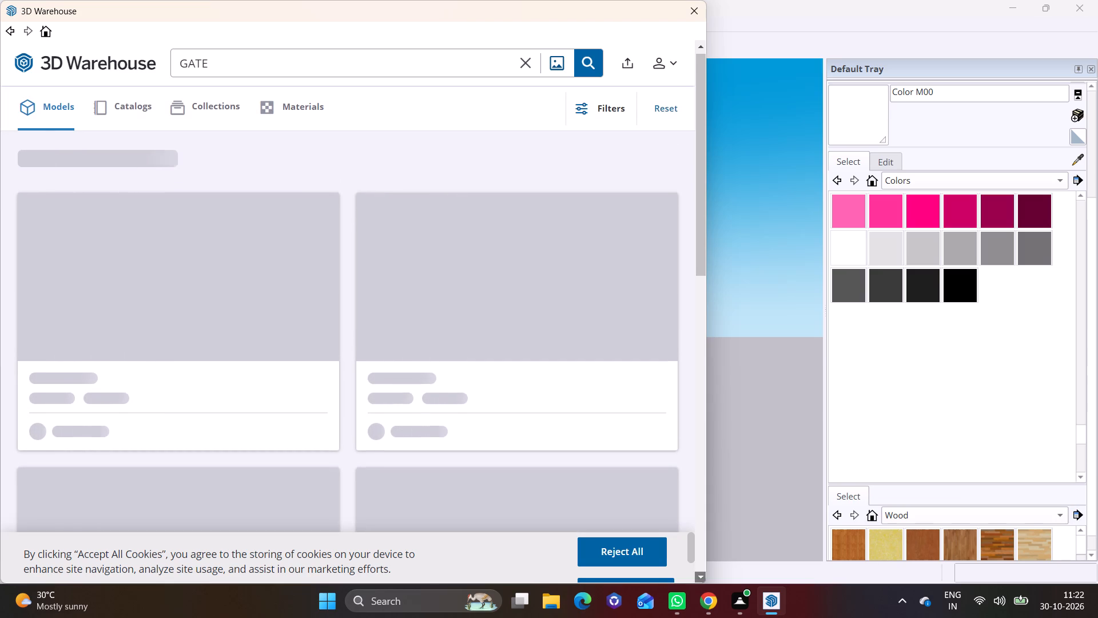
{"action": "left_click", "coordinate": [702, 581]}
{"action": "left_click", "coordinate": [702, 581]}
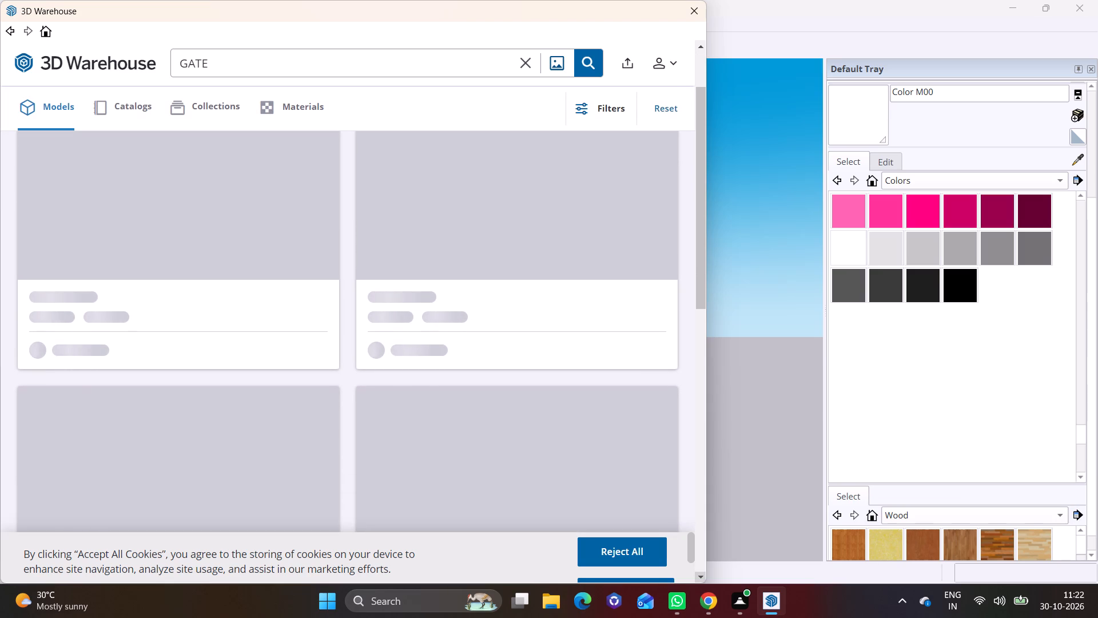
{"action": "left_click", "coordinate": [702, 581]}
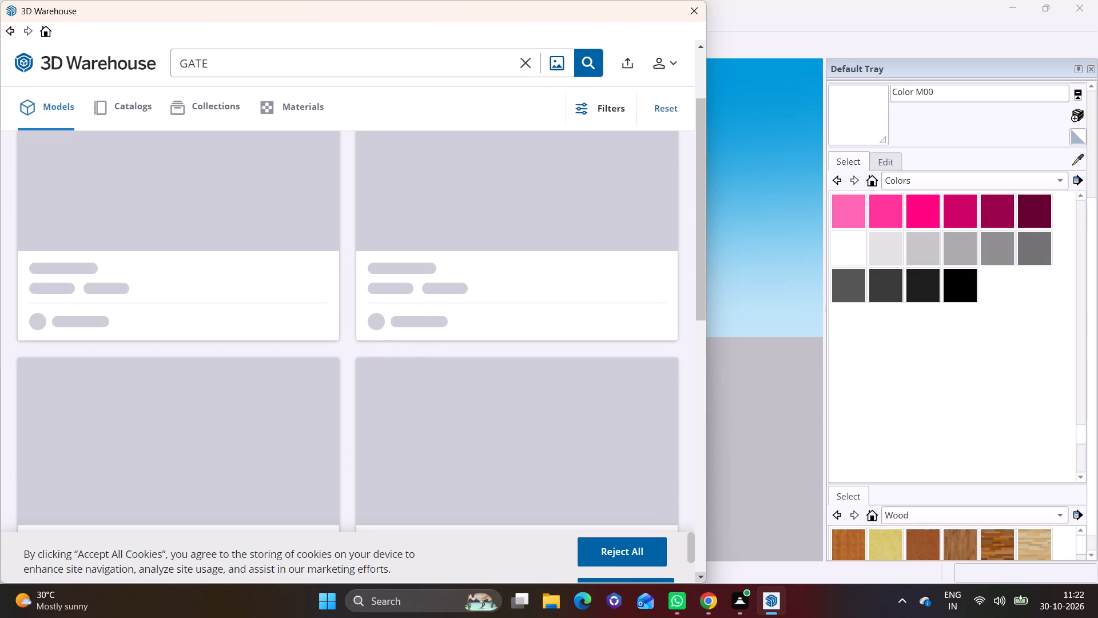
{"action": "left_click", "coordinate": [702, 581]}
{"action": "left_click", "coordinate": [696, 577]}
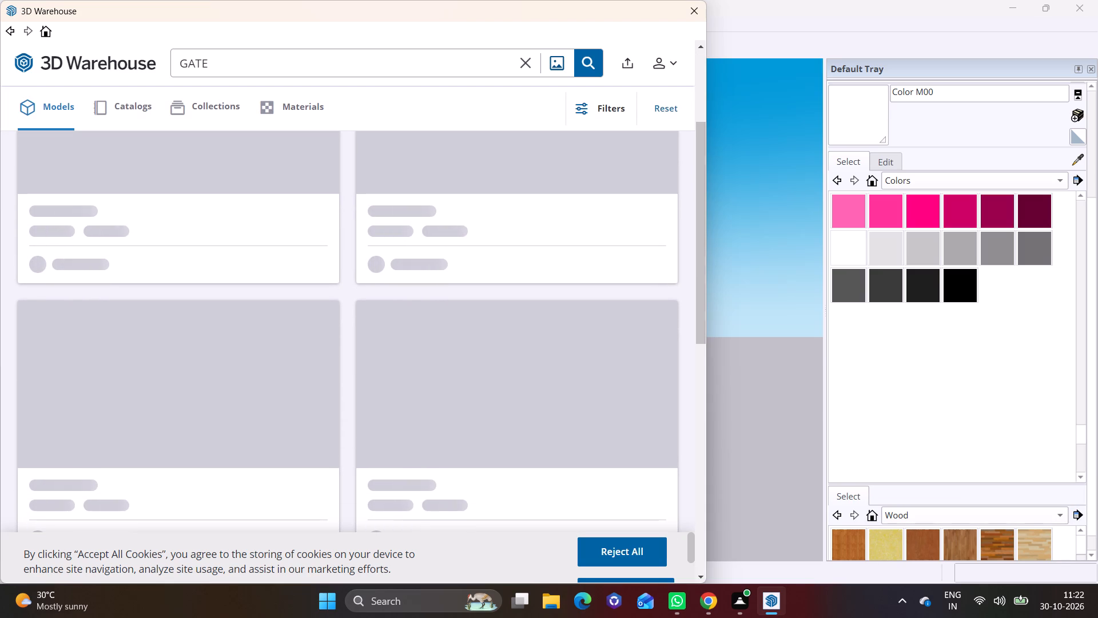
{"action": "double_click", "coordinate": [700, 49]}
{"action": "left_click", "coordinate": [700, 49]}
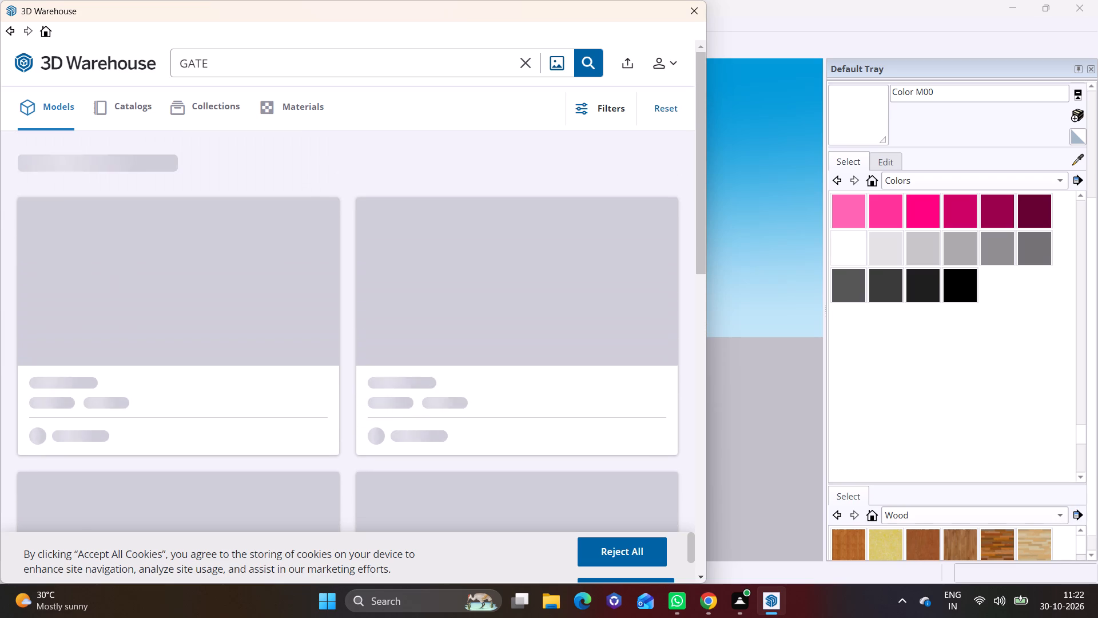
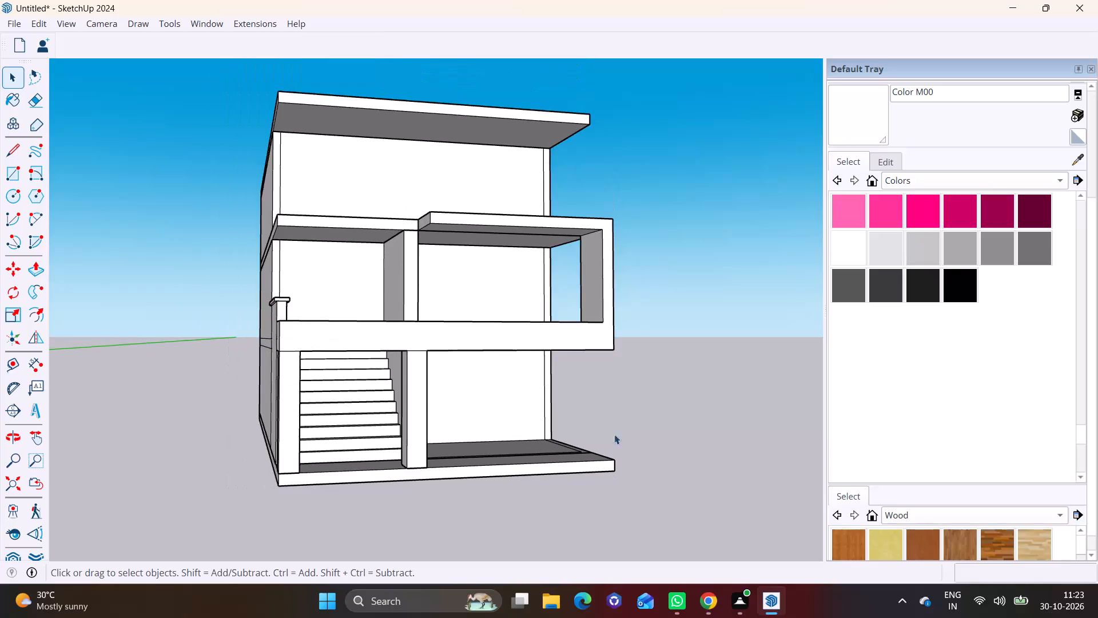
Push/Pull the ground-floor middle pillar's side face, on the side away from the stair, outward to widen the pillar.
{"action": "middle_click_drag", "start_coordinate": [608, 434], "coordinate": [508, 443]}
{"action": "middle_click_drag", "start_coordinate": [498, 427], "coordinate": [544, 420]}
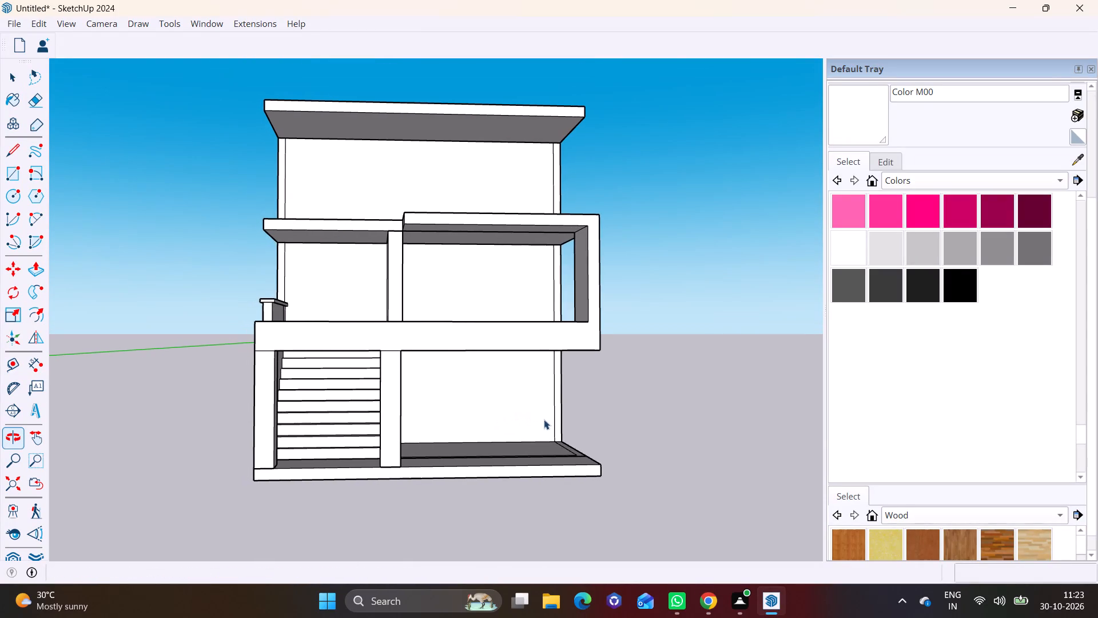
{"action": "middle_click_drag", "start_coordinate": [476, 419], "coordinate": [369, 422]}
{"action": "scroll", "coordinate": [503, 419], "scroll_direction": "down", "scroll_amount": 1}
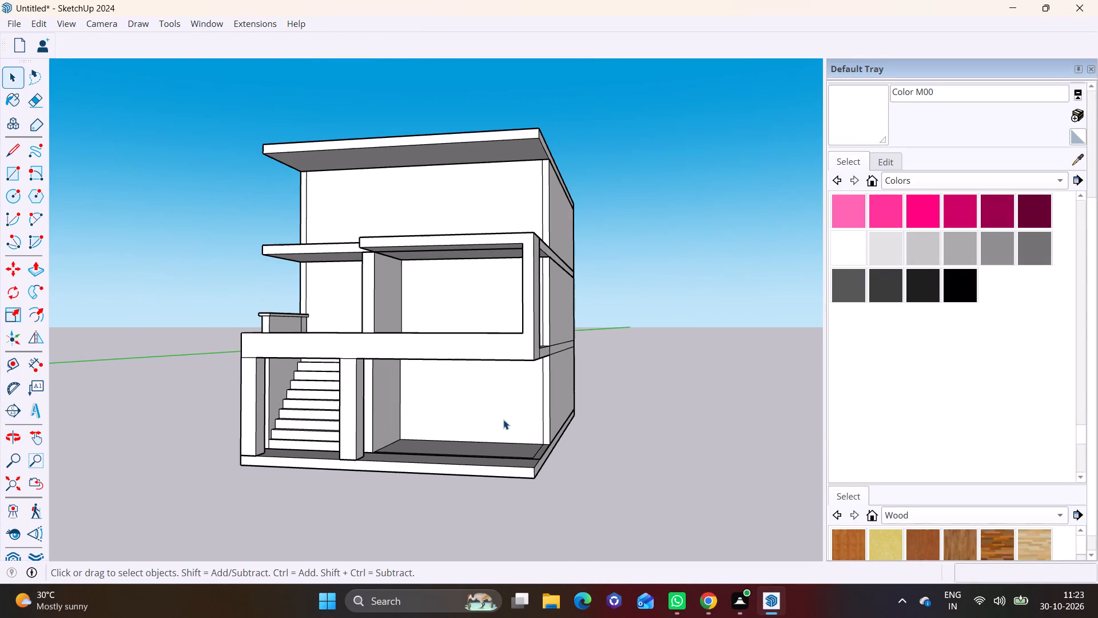
{"action": "middle_click_drag", "start_coordinate": [475, 420], "coordinate": [594, 411]}
{"action": "scroll", "coordinate": [594, 411], "scroll_direction": "down", "scroll_amount": 1}
{"action": "scroll", "coordinate": [472, 405], "scroll_direction": "up", "scroll_amount": 3}
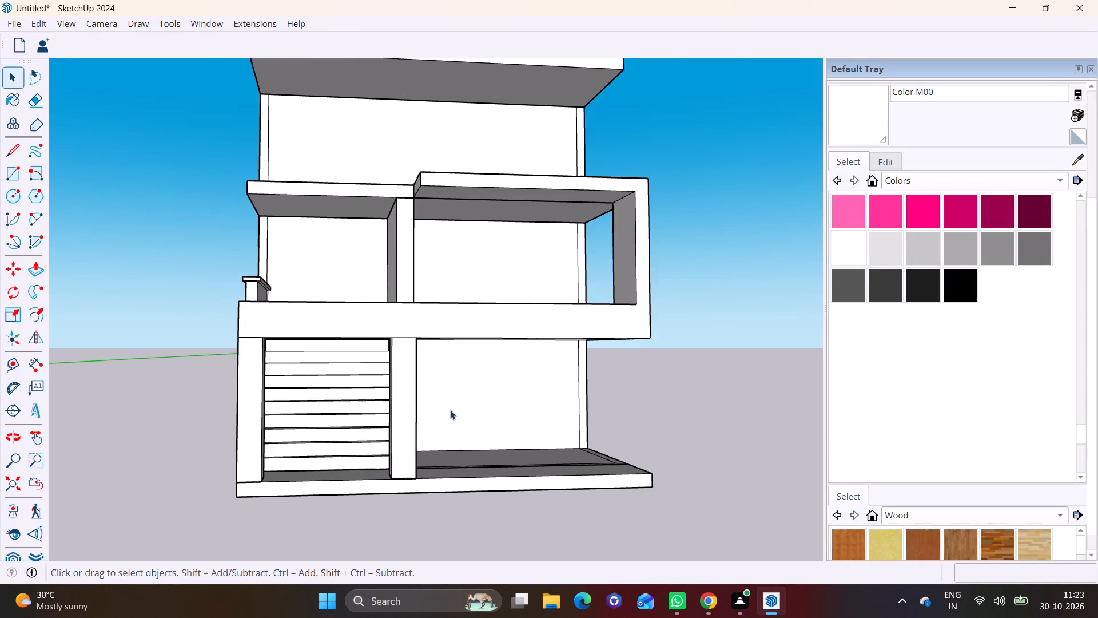
{"action": "scroll", "coordinate": [450, 410], "scroll_direction": "up", "scroll_amount": 1}
{"action": "scroll", "coordinate": [380, 414], "scroll_direction": "up", "scroll_amount": 2}
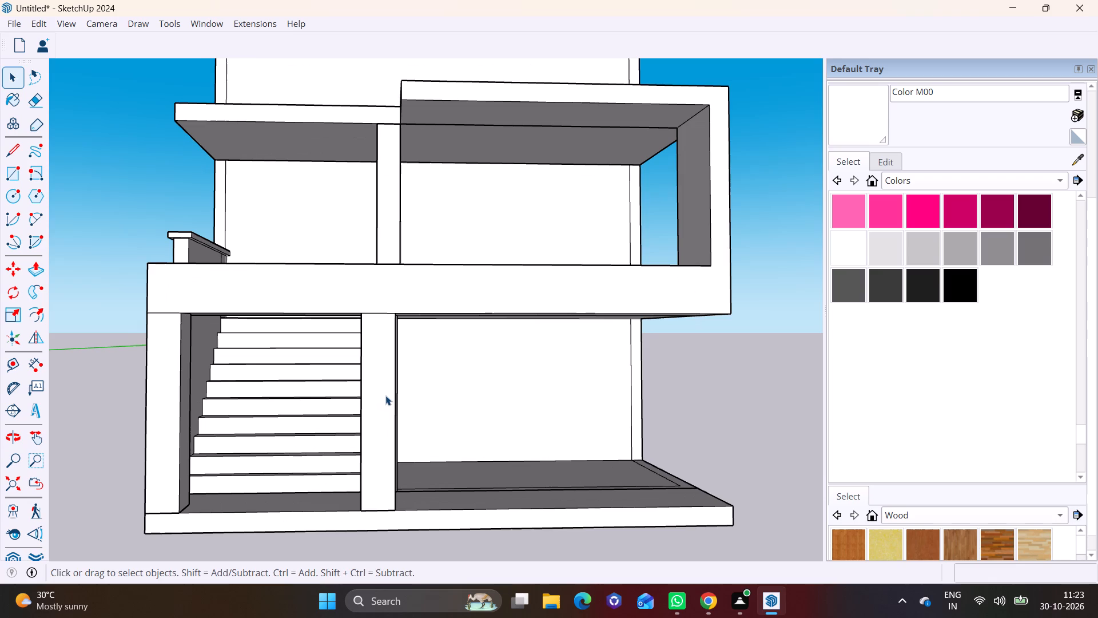
{"action": "middle_click_drag", "start_coordinate": [385, 395], "coordinate": [327, 409]}
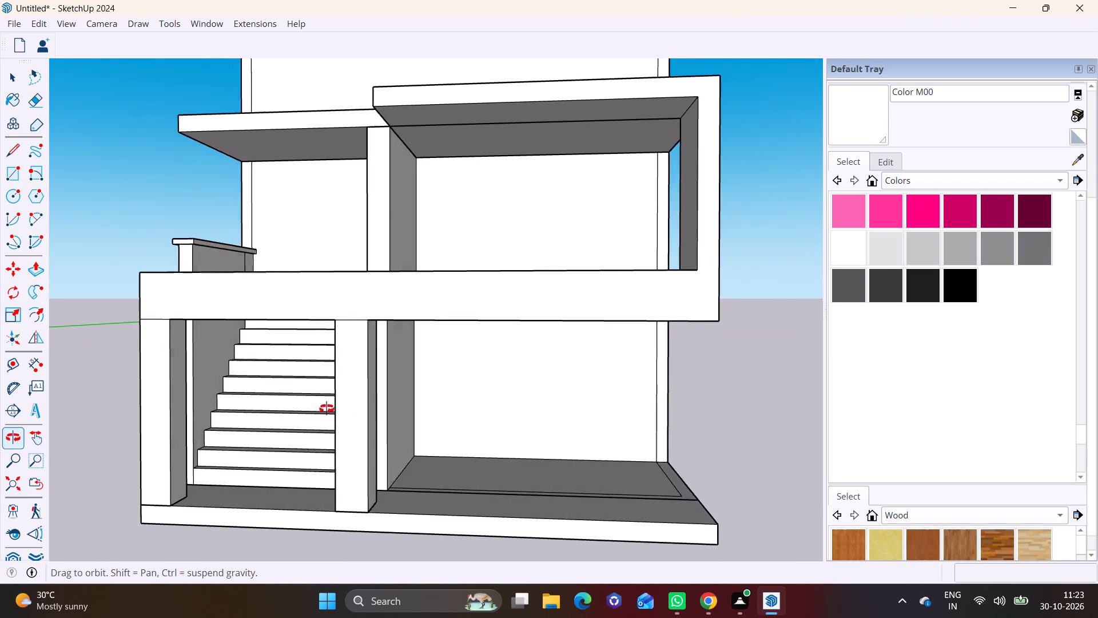
{"action": "middle_click_drag", "start_coordinate": [327, 409], "coordinate": [267, 401]}
{"action": "scroll", "coordinate": [362, 405], "scroll_direction": "up", "scroll_amount": 2}
{"action": "left_click", "coordinate": [343, 404]}
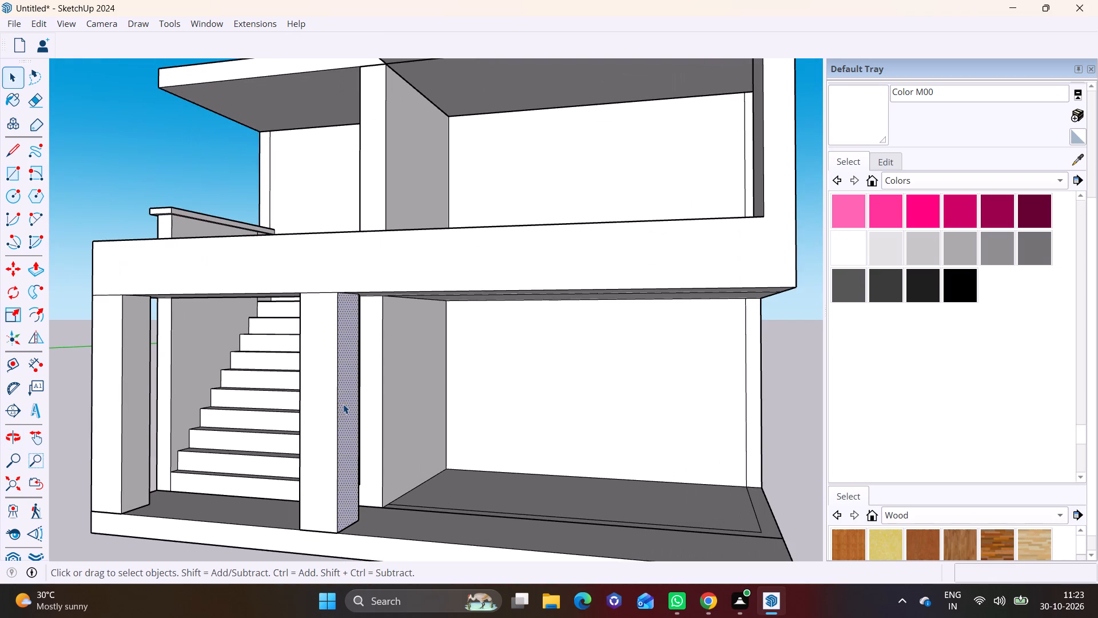
{"action": "left_click", "coordinate": [33, 277]}
{"action": "left_click", "coordinate": [345, 393]}
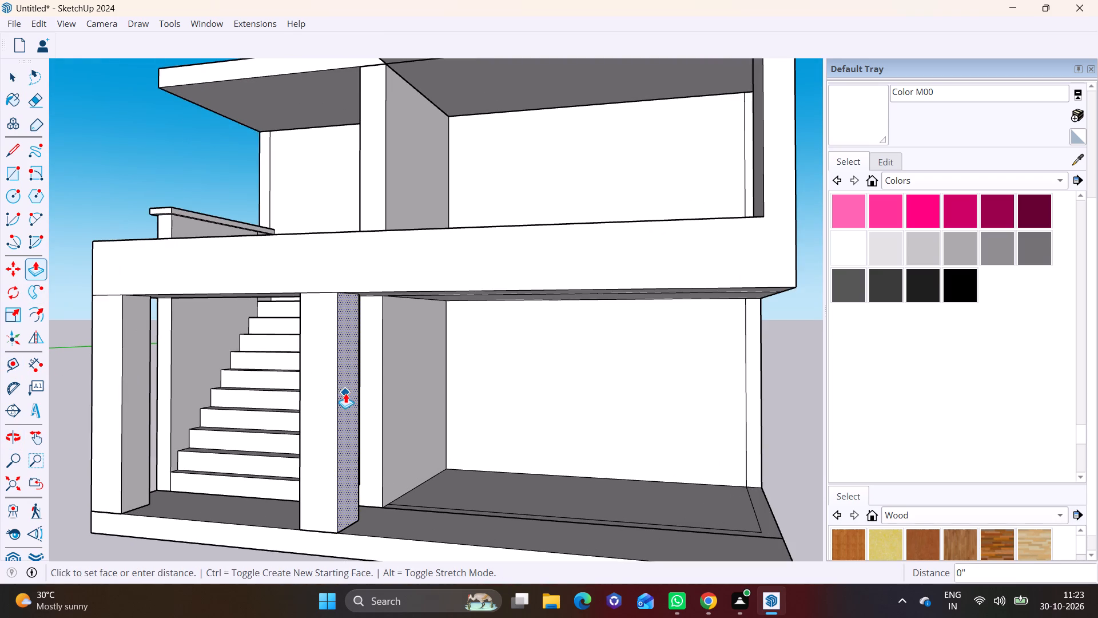
{"action": "left_click", "coordinate": [369, 394]}
{"action": "key", "text": "space"}
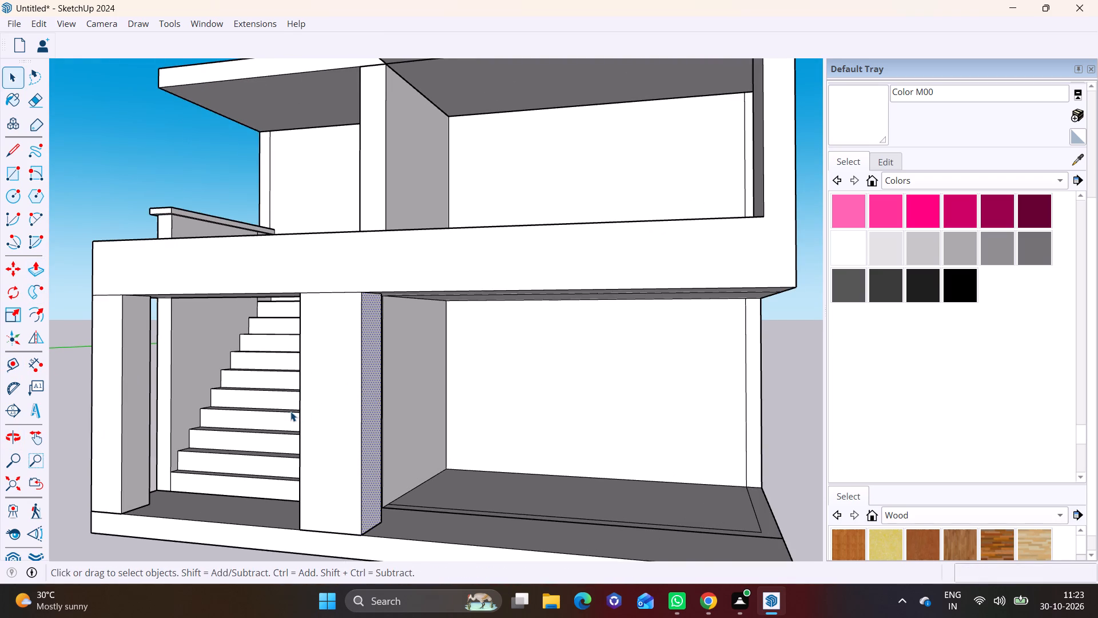
Push/Pull the stair-side end face of the projecting slab above the first-floor front frame inward 4' 1 5/16" to shorten it.
{"action": "scroll", "coordinate": [291, 411], "scroll_direction": "down", "scroll_amount": 2}
{"action": "middle_click_drag", "start_coordinate": [291, 411], "coordinate": [479, 420]}
{"action": "middle_click_drag", "start_coordinate": [400, 417], "coordinate": [321, 406]}
{"action": "middle_click_drag", "start_coordinate": [384, 411], "coordinate": [245, 427], "text": "shift"}
{"action": "scroll", "coordinate": [338, 492], "scroll_direction": "down", "scroll_amount": 2}
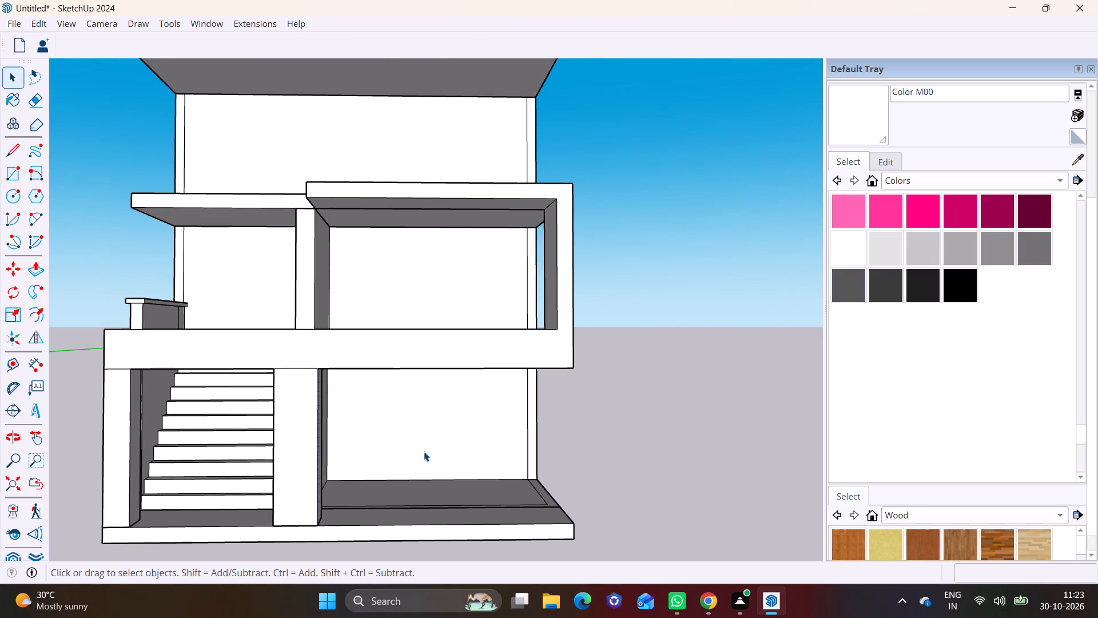
{"action": "scroll", "coordinate": [528, 476], "scroll_direction": "down", "scroll_amount": 1}
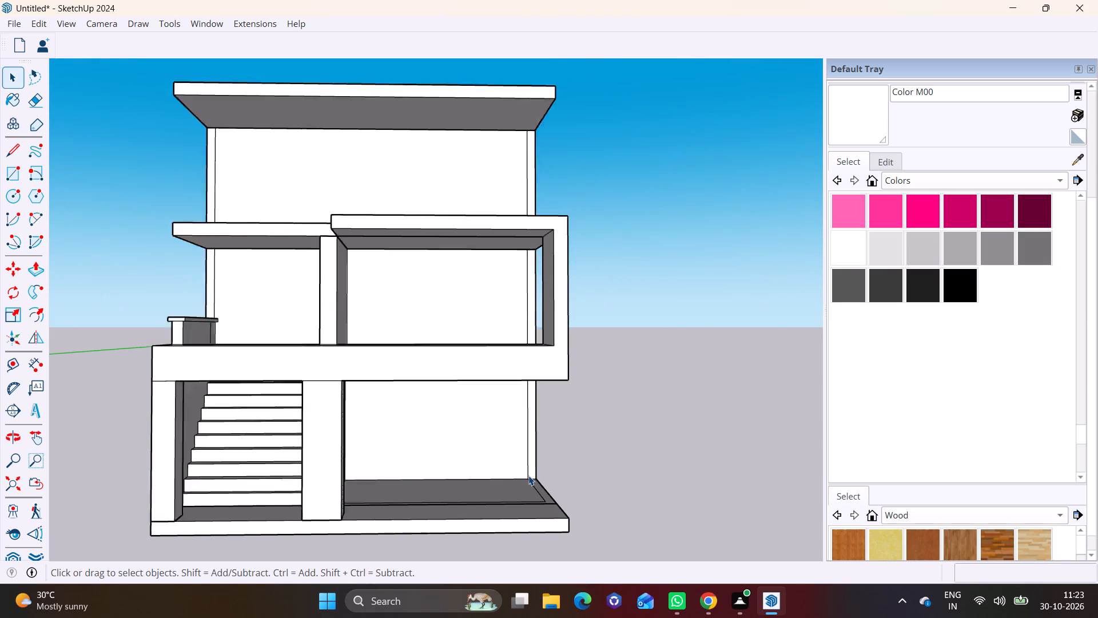
{"action": "scroll", "coordinate": [528, 476], "scroll_direction": "down", "scroll_amount": 1}
{"action": "middle_click_drag", "start_coordinate": [528, 476], "coordinate": [472, 482], "text": "shift"}
{"action": "middle_click", "coordinate": [476, 484]}
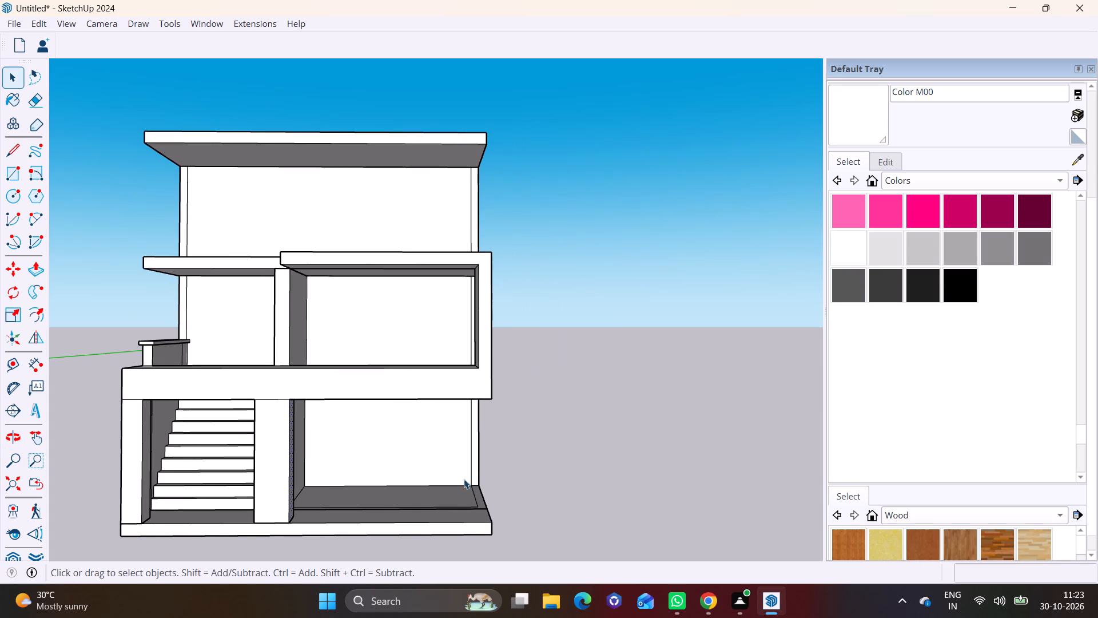
{"action": "middle_click_drag", "start_coordinate": [451, 473], "coordinate": [456, 457]}
{"action": "scroll", "coordinate": [367, 407], "scroll_direction": "up", "scroll_amount": 3}
{"action": "middle_click_drag", "start_coordinate": [361, 405], "coordinate": [376, 497], "text": "shift"}
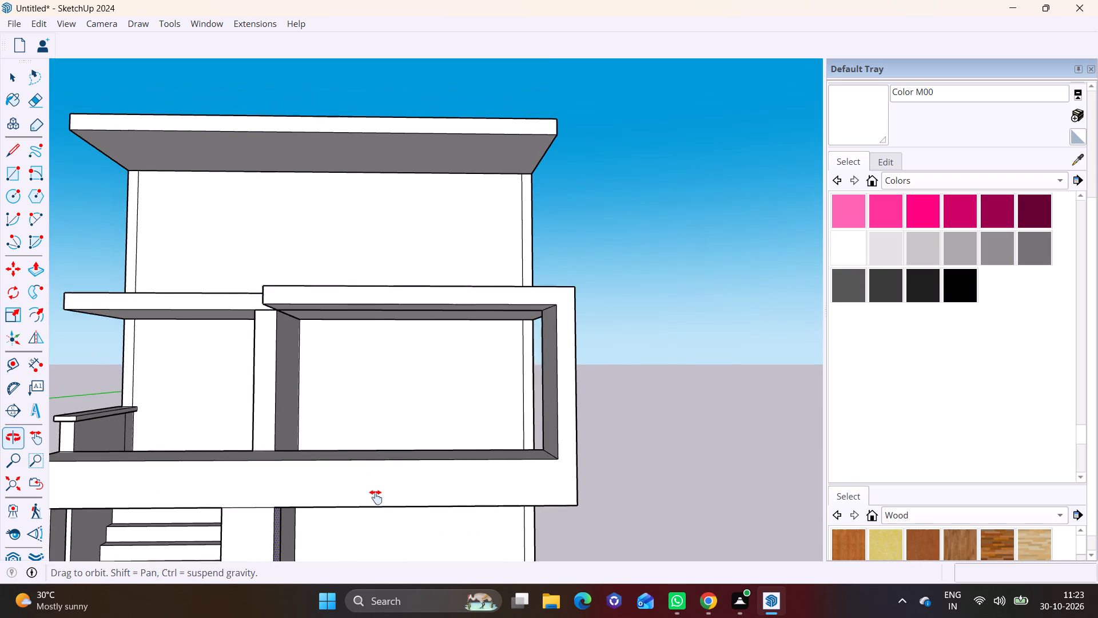
{"action": "middle_click_drag", "start_coordinate": [376, 497], "coordinate": [377, 501], "text": "shift"}
{"action": "scroll", "coordinate": [341, 438], "scroll_direction": "down", "scroll_amount": 1}
{"action": "middle_click_drag", "start_coordinate": [369, 441], "coordinate": [388, 458], "text": "shift"}
{"action": "scroll", "coordinate": [380, 379], "scroll_direction": "up", "scroll_amount": 2}
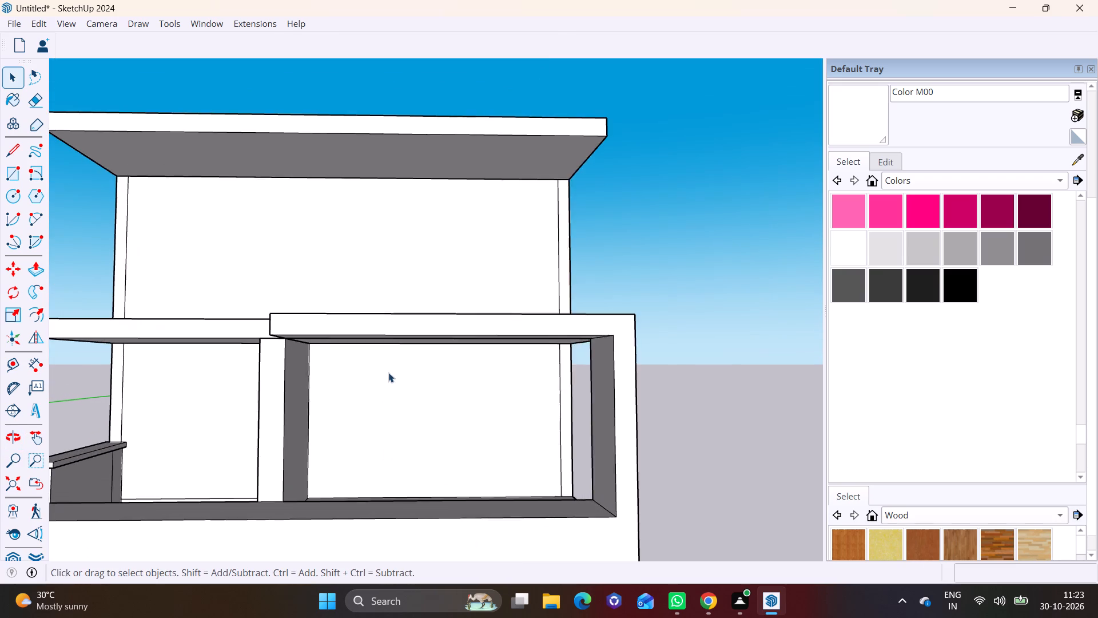
{"action": "scroll", "coordinate": [388, 373], "scroll_direction": "up", "scroll_amount": 1}
{"action": "middle_click_drag", "start_coordinate": [408, 378], "coordinate": [403, 367]}
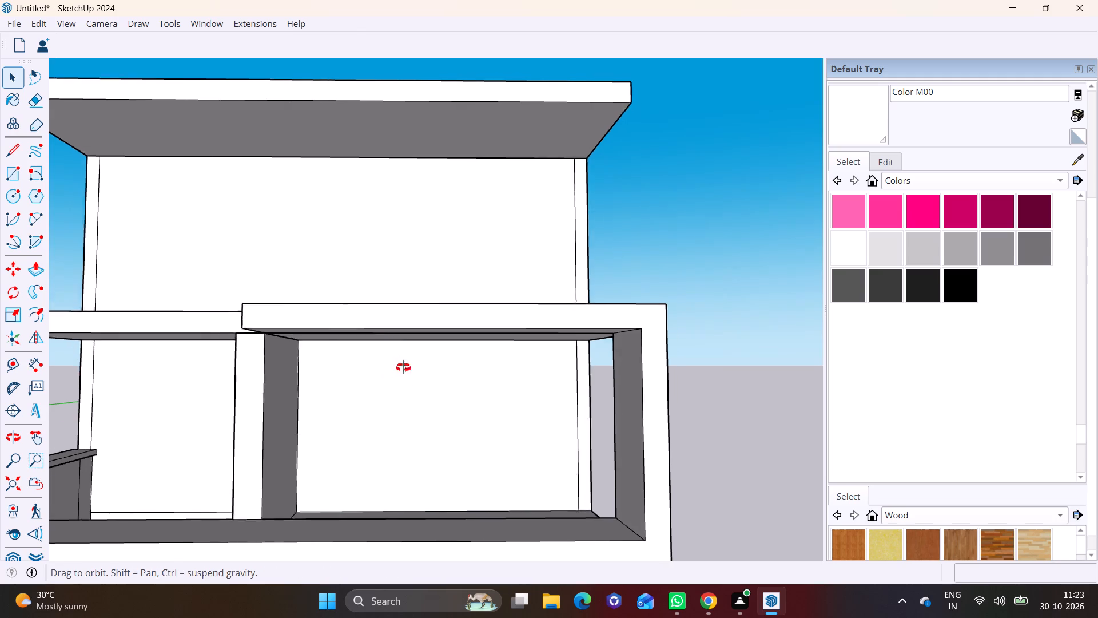
{"action": "middle_click_drag", "start_coordinate": [403, 367], "coordinate": [408, 395]}
{"action": "scroll", "coordinate": [392, 336], "scroll_direction": "down", "scroll_amount": 2}
{"action": "middle_click_drag", "start_coordinate": [403, 348], "coordinate": [415, 432], "text": "shift"}
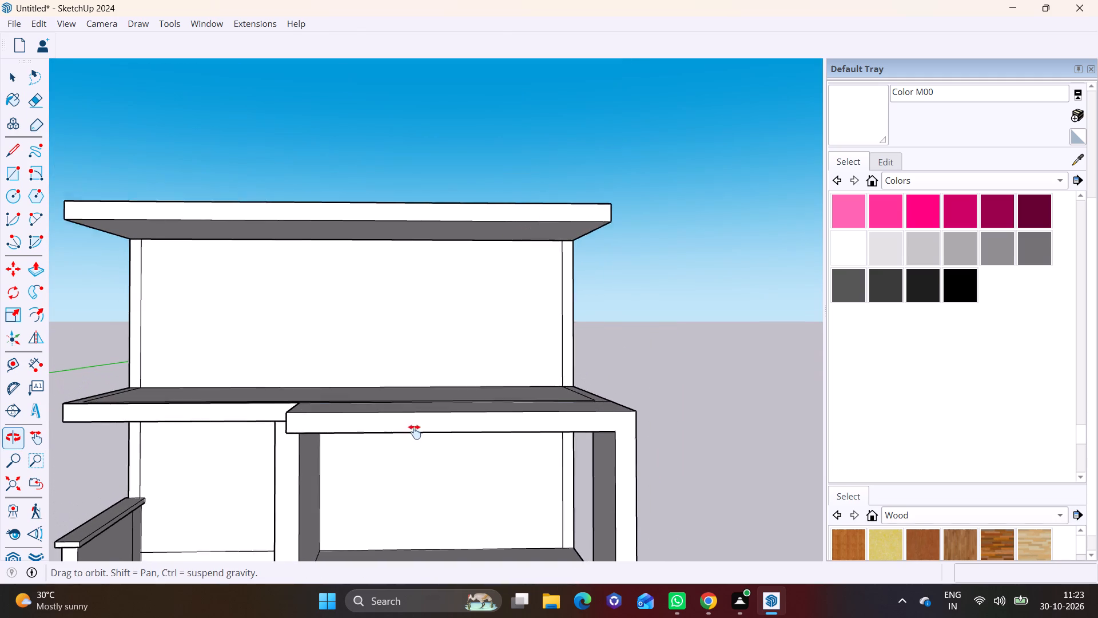
{"action": "middle_click_drag", "start_coordinate": [415, 432], "coordinate": [416, 437], "text": "shift"}
{"action": "middle_click_drag", "start_coordinate": [392, 406], "coordinate": [428, 362]}
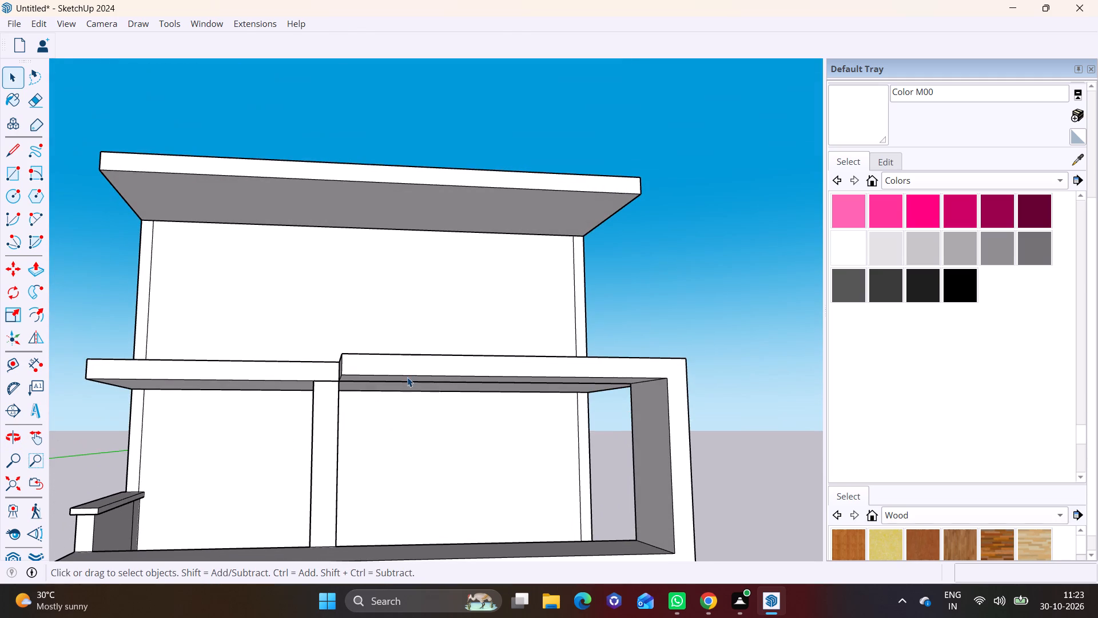
{"action": "middle_click_drag", "start_coordinate": [399, 359], "coordinate": [400, 299], "text": "shift"}
{"action": "middle_click_drag", "start_coordinate": [400, 313], "coordinate": [491, 417]}
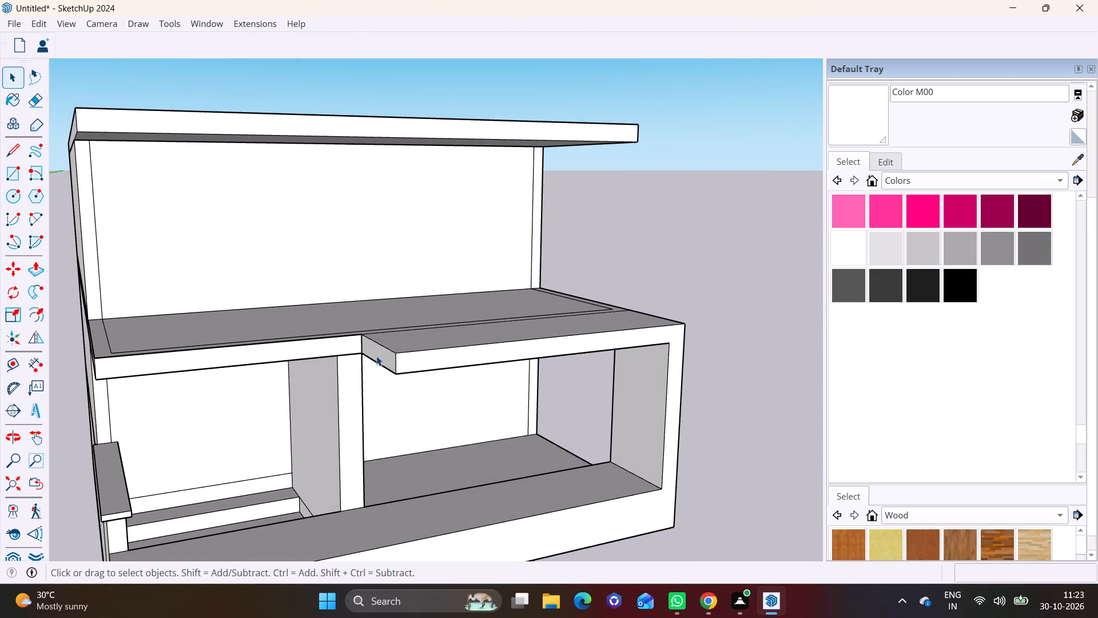
{"action": "left_click", "coordinate": [380, 356]}
{"action": "left_click", "coordinate": [42, 275]}
{"action": "left_click", "coordinate": [381, 360]}
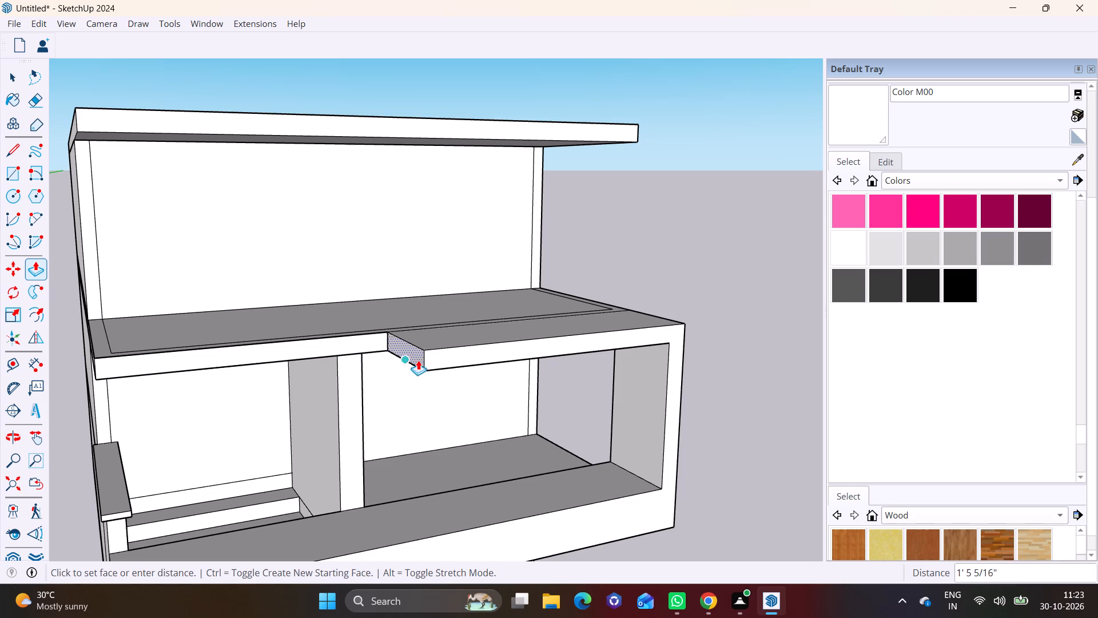
{"action": "left_click", "coordinate": [453, 356]}
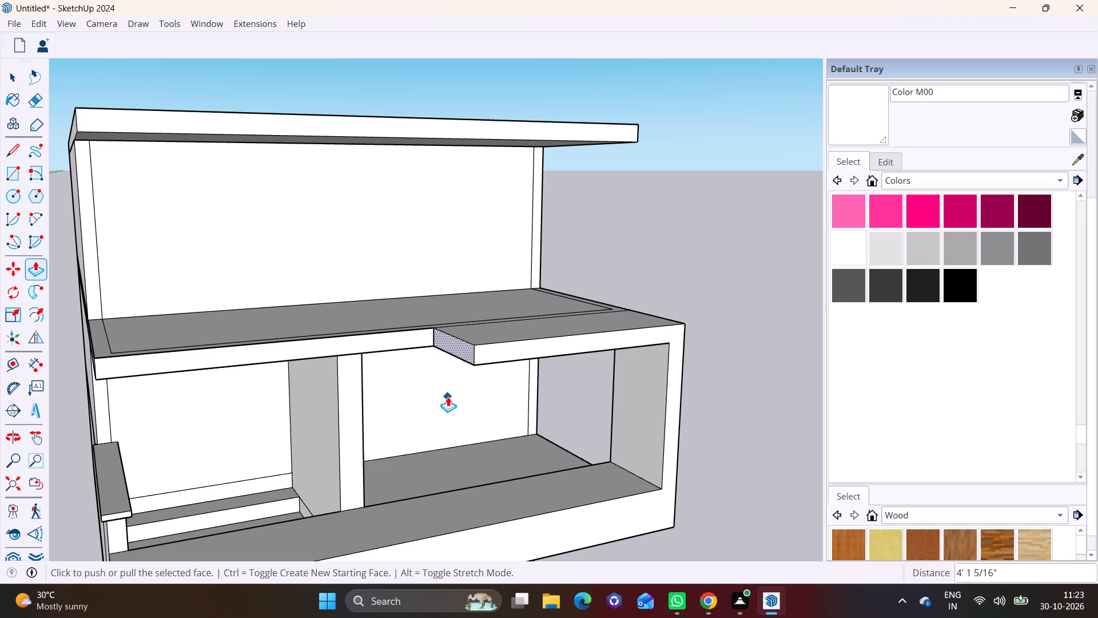
Reopen the 3D Warehouse and look through the "GATE" model results for a suitable gate design.
{"action": "middle_click_drag", "start_coordinate": [448, 397], "coordinate": [346, 371]}
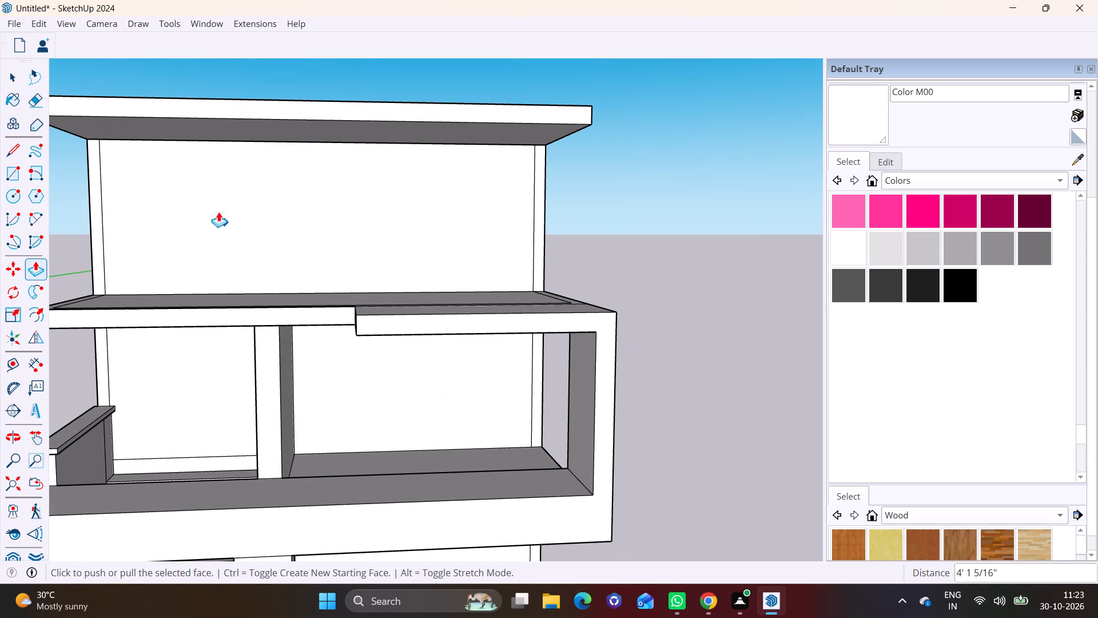
{"action": "left_click", "coordinate": [207, 21]}
{"action": "left_click", "coordinate": [229, 141]}
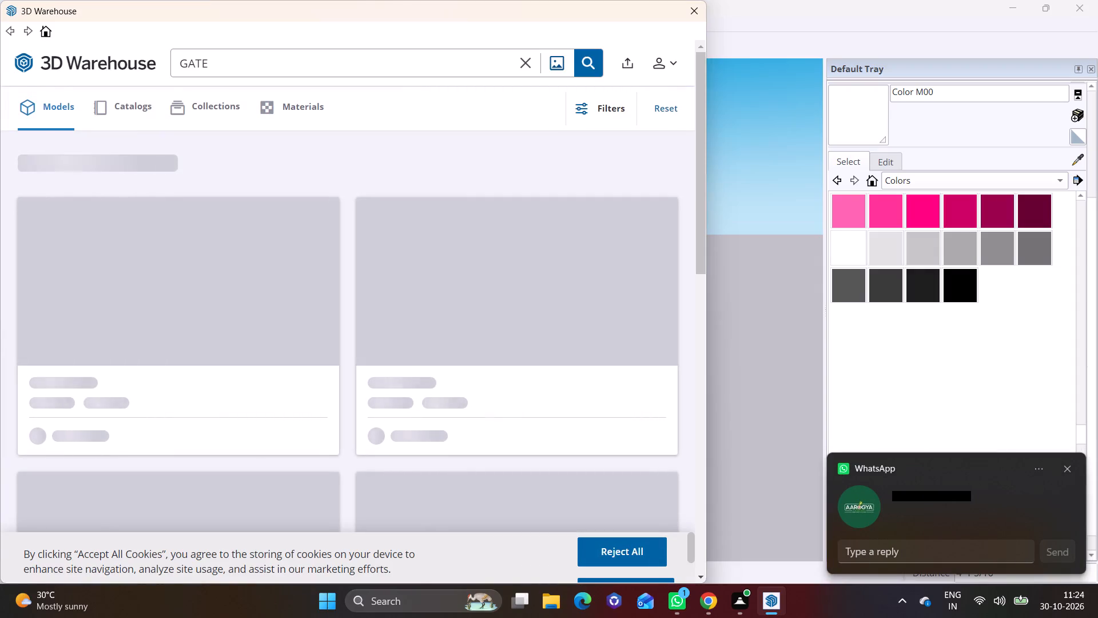
{"action": "double_click", "coordinate": [698, 575]}
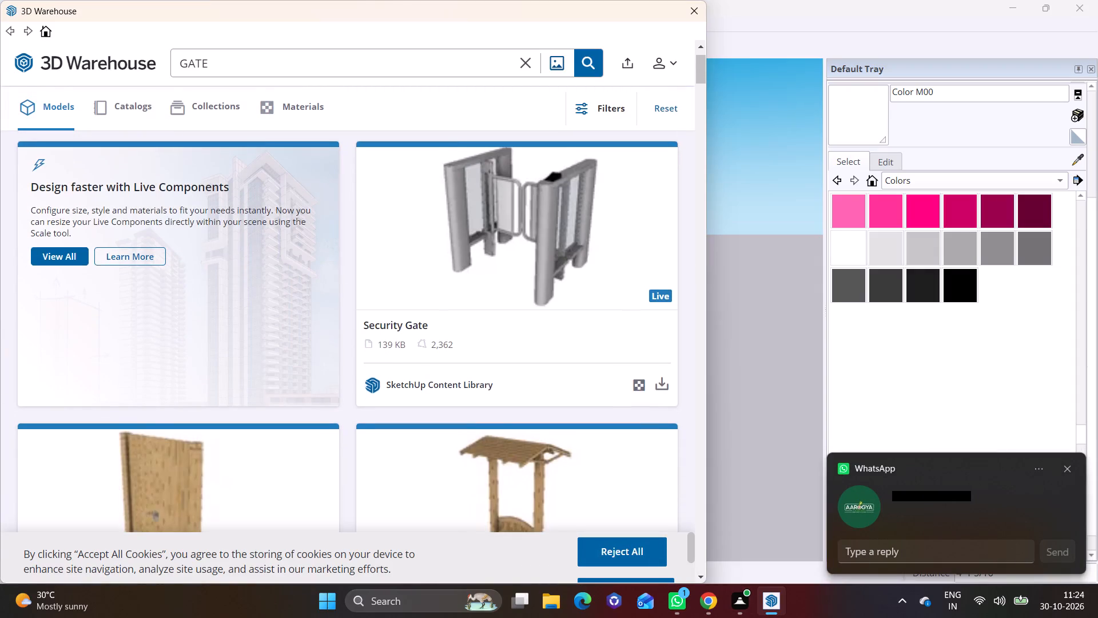
{"action": "left_click", "coordinate": [699, 575]}
{"action": "left_click", "coordinate": [699, 575]}
{"action": "left_click", "coordinate": [699, 575]}
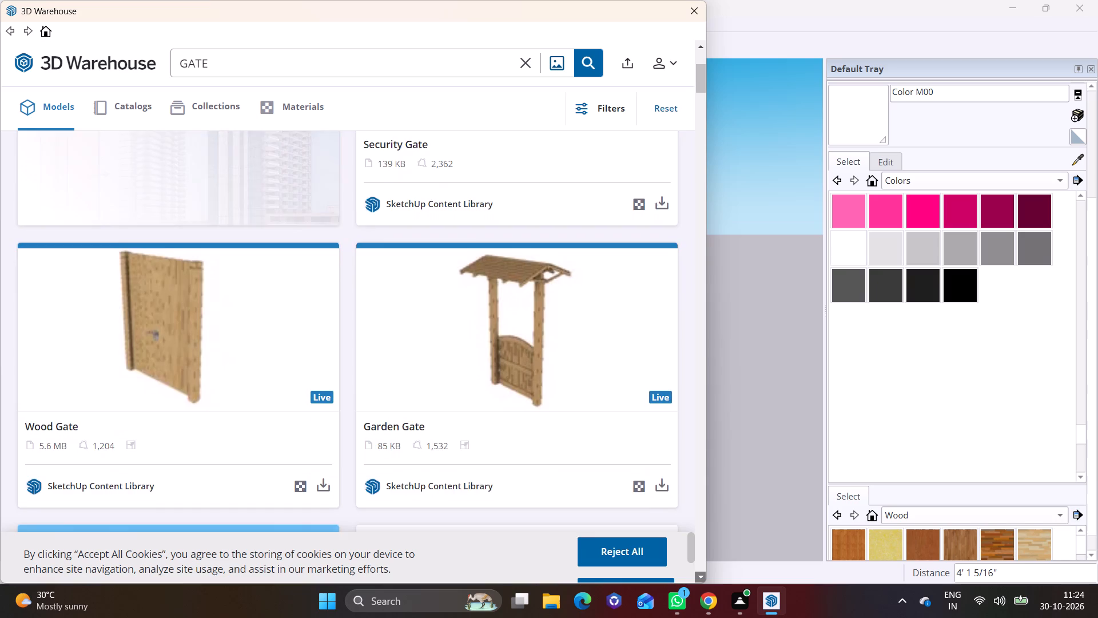
{"action": "left_click", "coordinate": [700, 575]}
{"action": "left_click", "coordinate": [700, 575]}
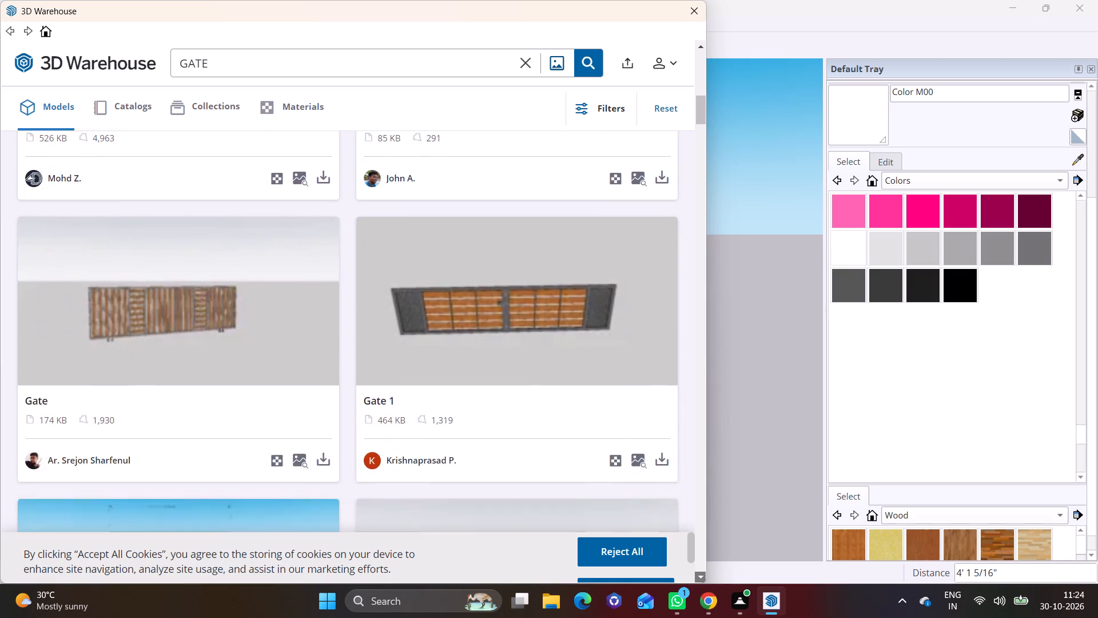
{"action": "left_click", "coordinate": [700, 575]}
{"action": "left_click", "coordinate": [700, 575]}
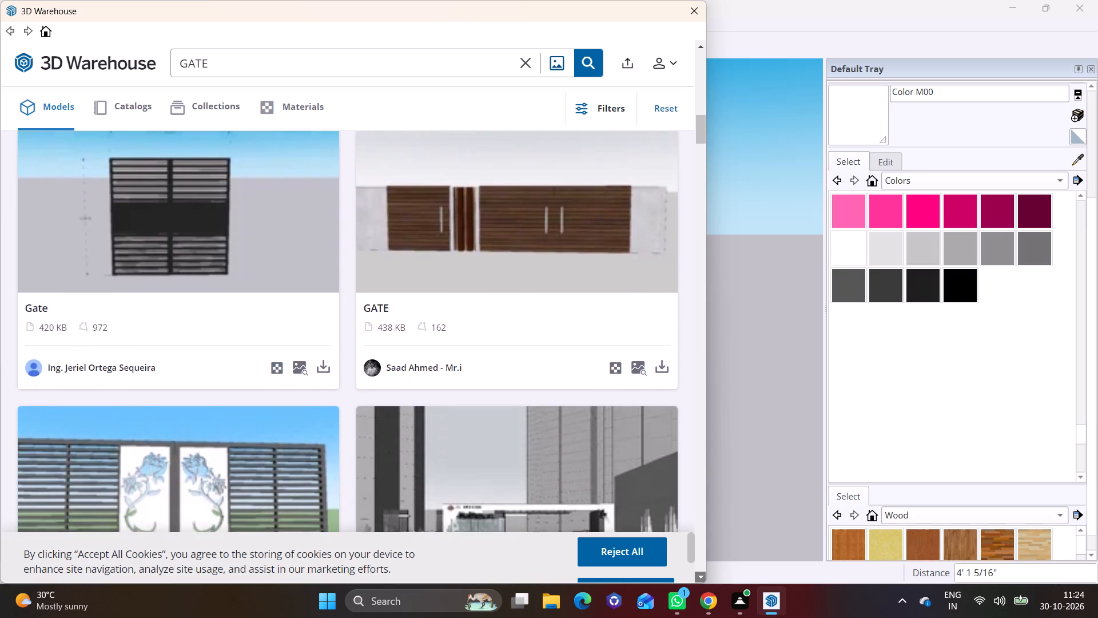
{"action": "left_click", "coordinate": [700, 575]}
{"action": "left_click", "coordinate": [700, 575]}
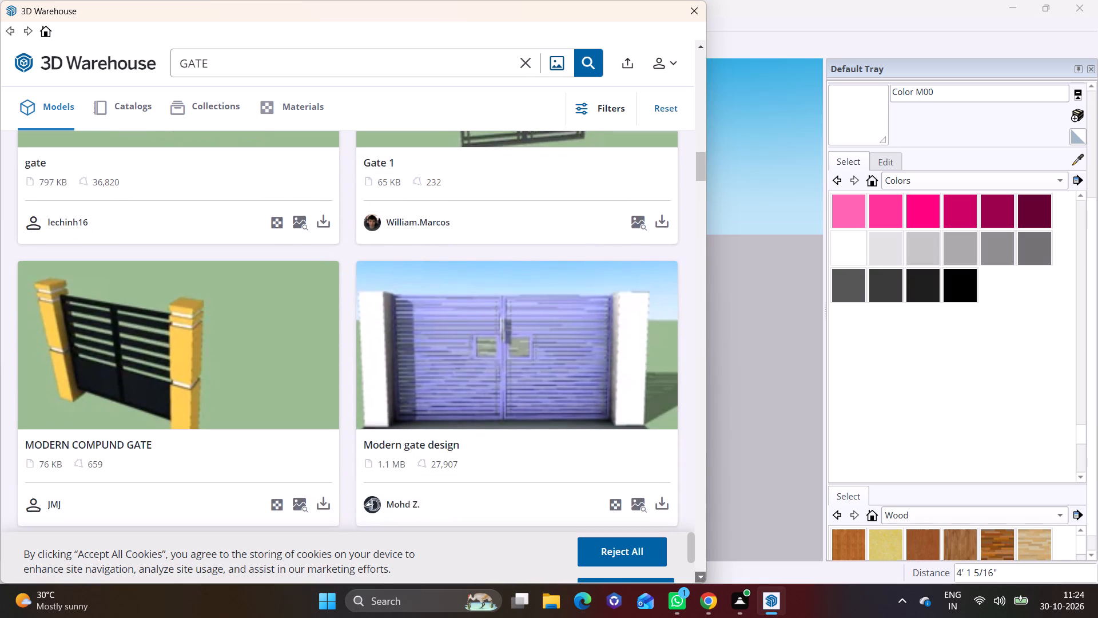
{"action": "left_click", "coordinate": [700, 575]}
{"action": "left_click", "coordinate": [700, 575]}
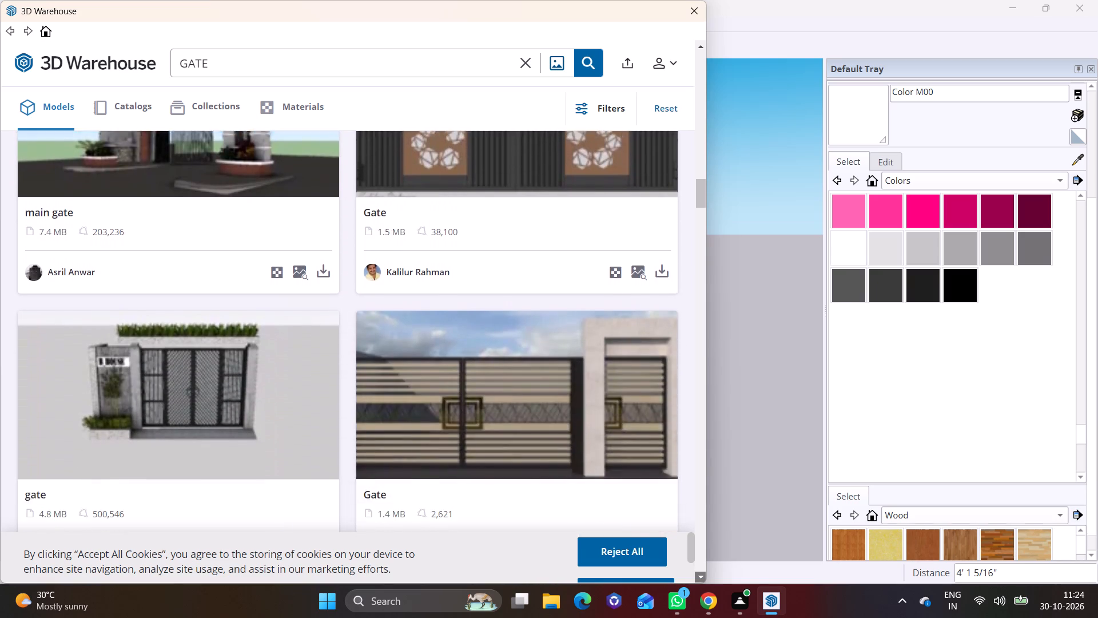
{"action": "left_click", "coordinate": [700, 575]}
{"action": "left_click", "coordinate": [700, 575]}
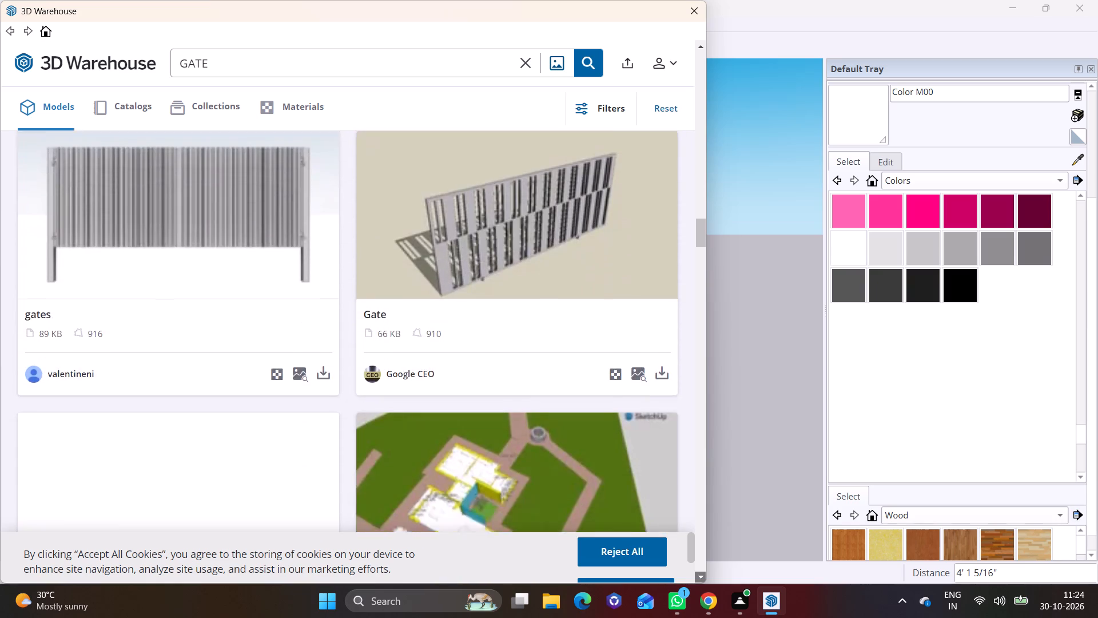
{"action": "left_click", "coordinate": [700, 575]}
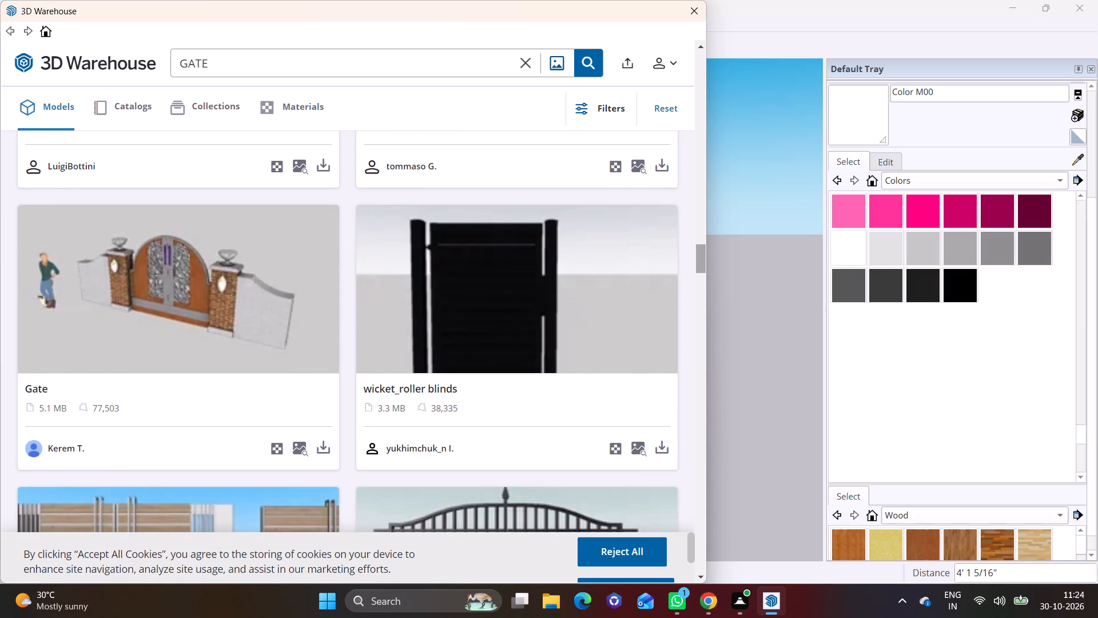
Load the "Gate 1" model with orange slats and grey end panels into the building model and place it on the top roof slab.
{"action": "left_click_drag", "start_coordinate": [695, 260], "coordinate": [727, 49]}
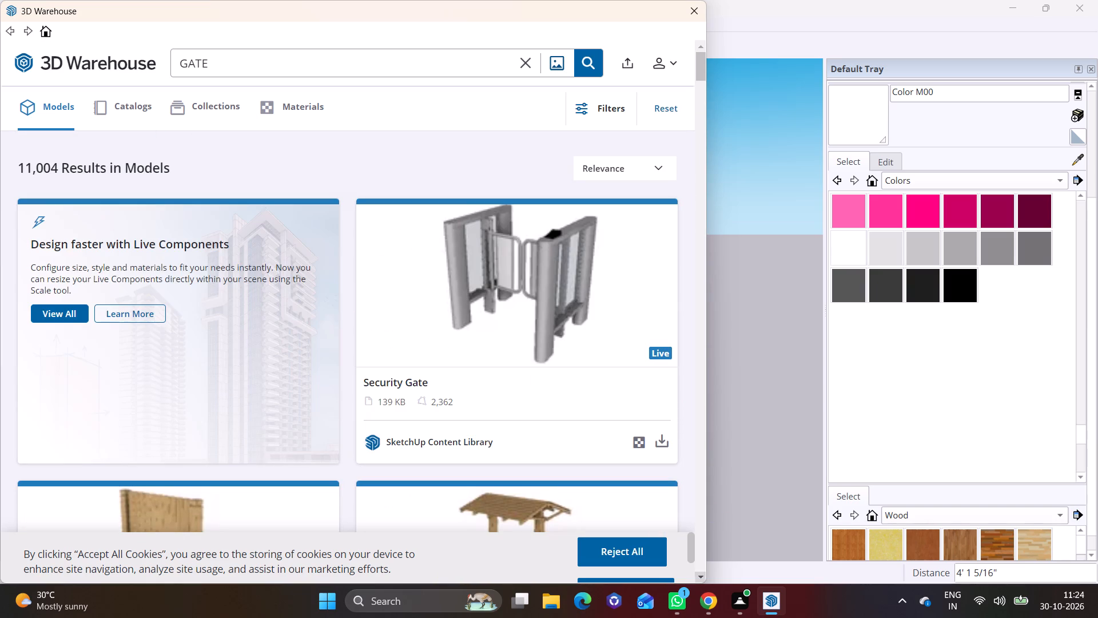
{"action": "left_click", "coordinate": [701, 576]}
{"action": "left_click", "coordinate": [701, 575]}
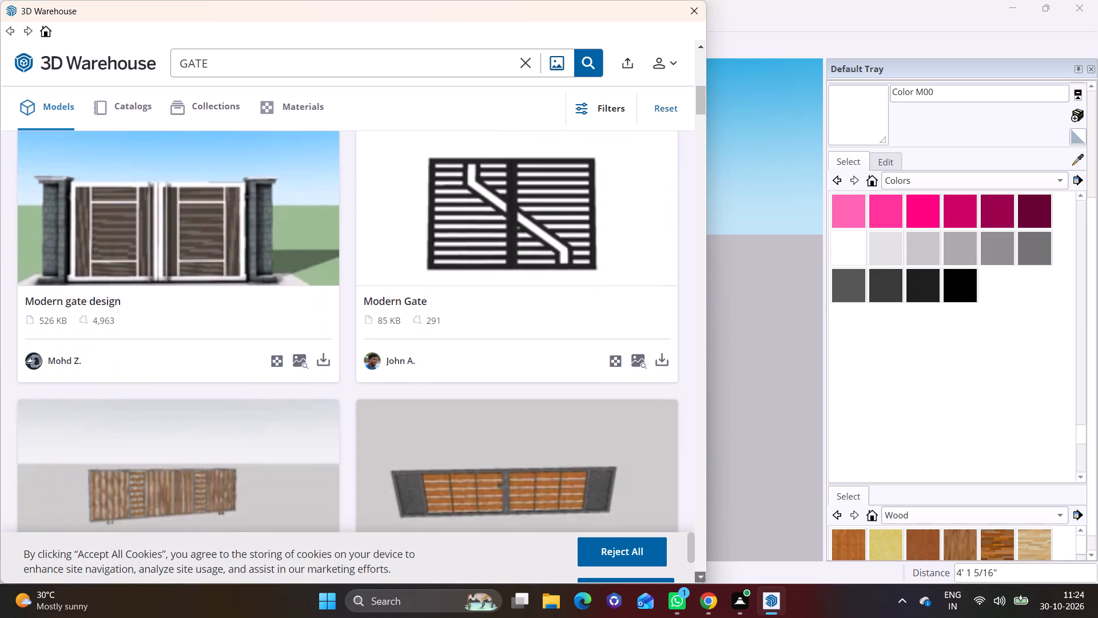
{"action": "left_click", "coordinate": [701, 575]}
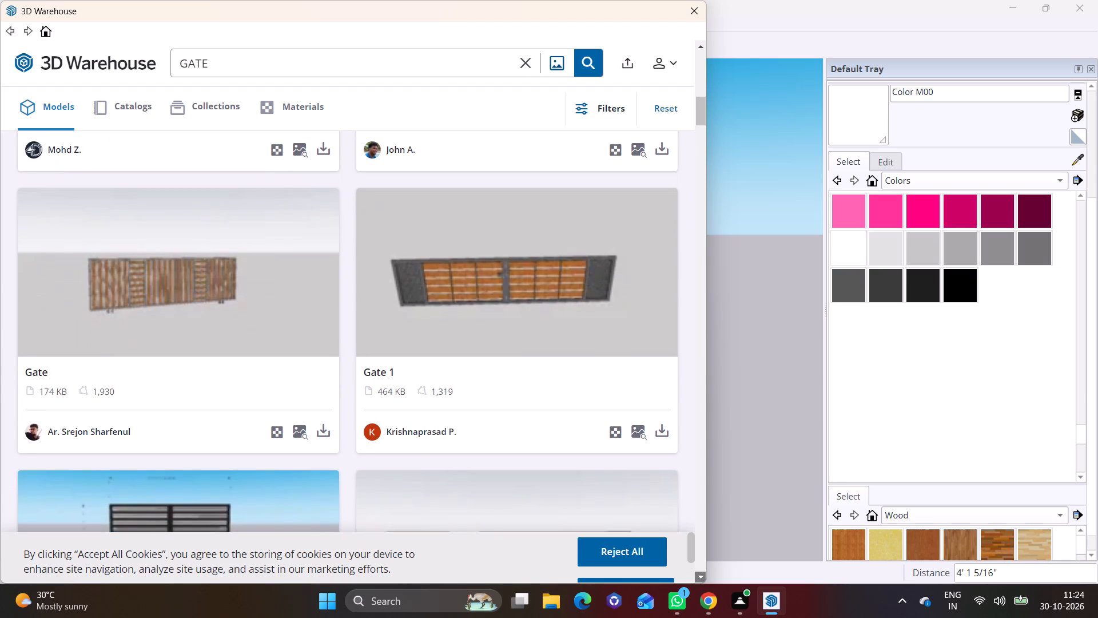
{"action": "left_click", "coordinate": [701, 575]}
{"action": "left_click", "coordinate": [663, 397]}
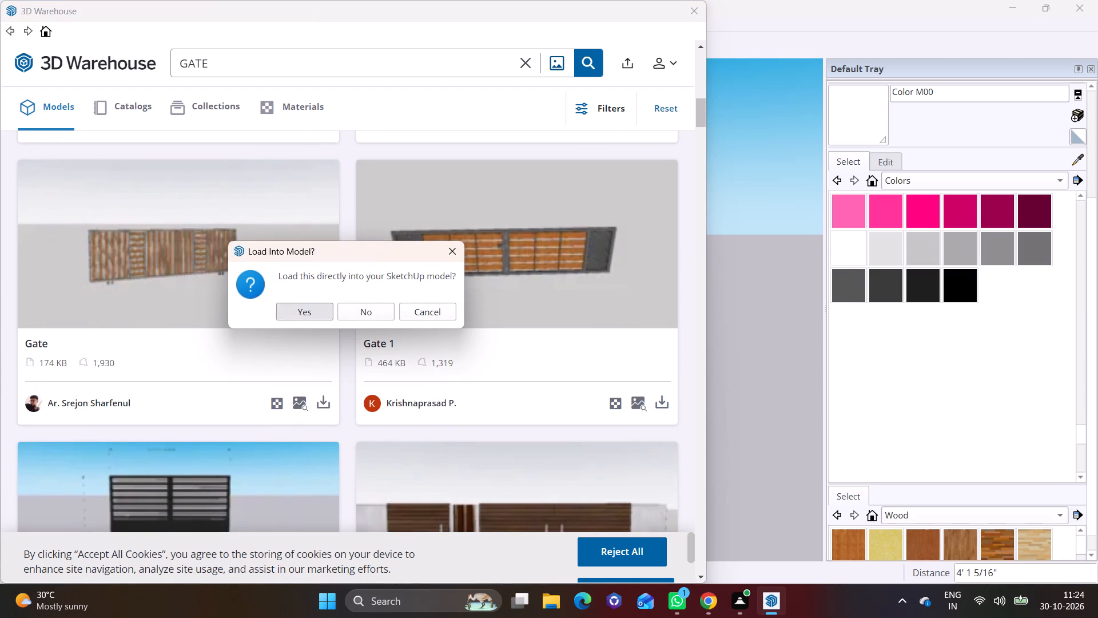
{"action": "left_click", "coordinate": [299, 307]}
{"action": "scroll", "coordinate": [182, 477], "scroll_direction": "down", "scroll_amount": 6}
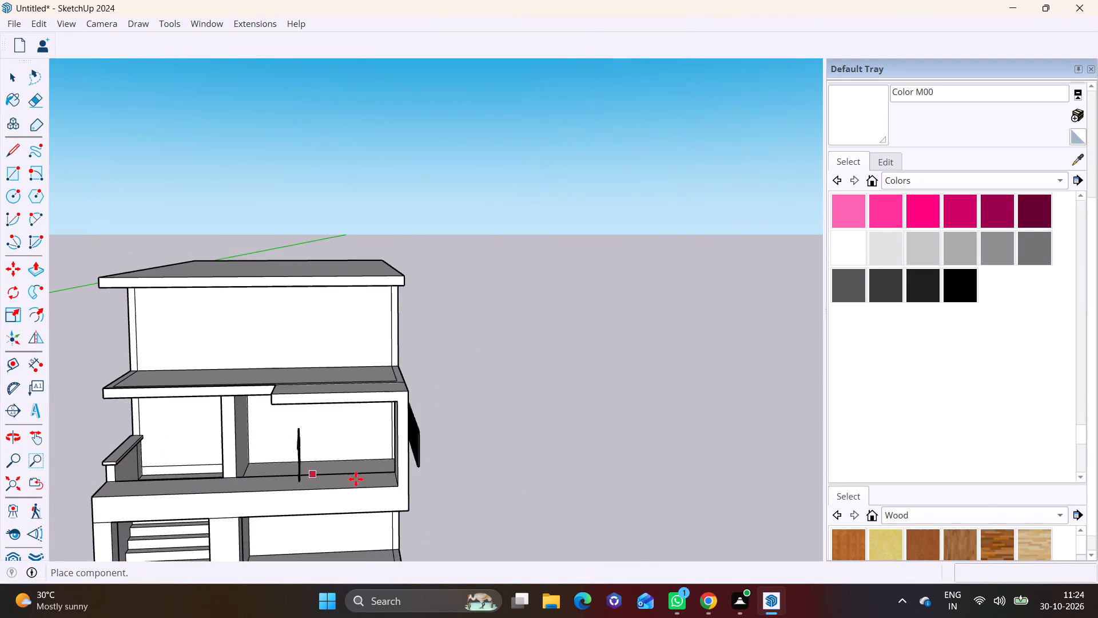
{"action": "scroll", "coordinate": [443, 480], "scroll_direction": "down", "scroll_amount": 4}
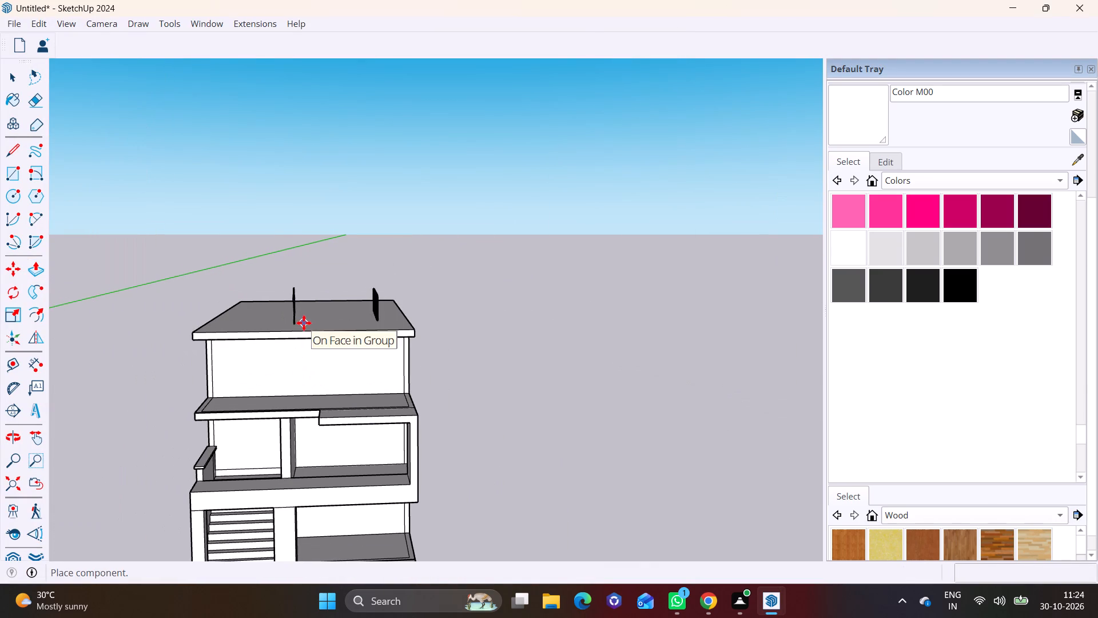
{"action": "left_click", "coordinate": [304, 323]}
Delete the human figure inside the imported gate component.
{"action": "middle_click_drag", "start_coordinate": [303, 323], "coordinate": [313, 453]}
{"action": "scroll", "coordinate": [325, 358], "scroll_direction": "up", "scroll_amount": 6}
{"action": "key", "text": "space"}
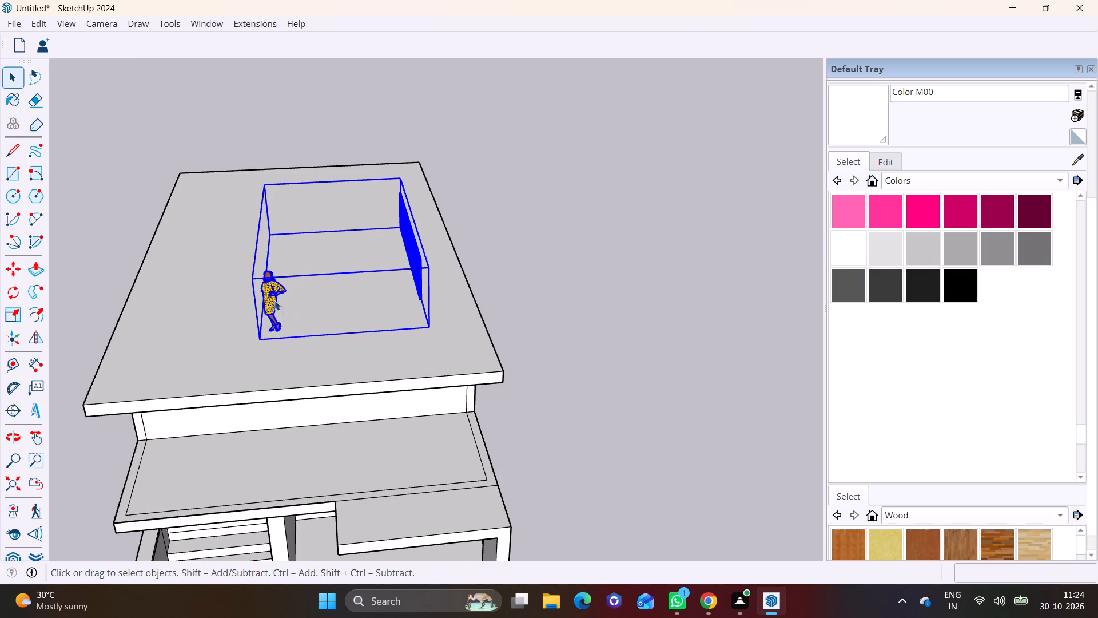
{"action": "key", "text": "space"}
{"action": "left_click", "coordinate": [270, 294]}
{"action": "left_click", "coordinate": [306, 294]}
{"action": "triple_click", "coordinate": [276, 297]}
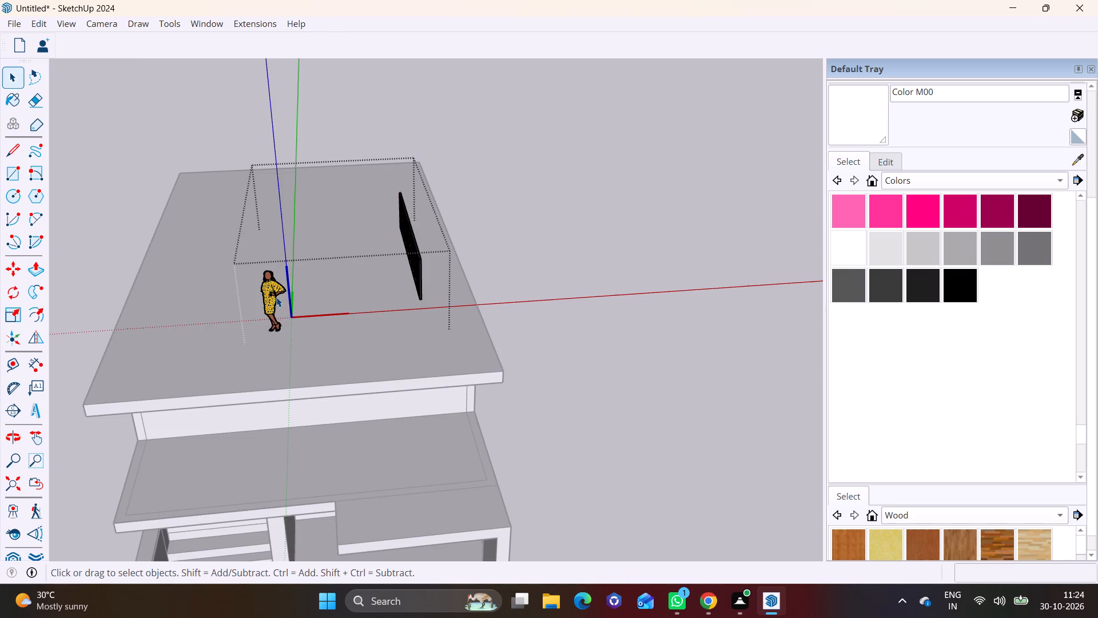
{"action": "key", "text": "Delete"}
Rotate the gate inside its component 90° about the vertical axis so it runs parallel to the building's front.
{"action": "middle_click_drag", "start_coordinate": [357, 302], "coordinate": [333, 256]}
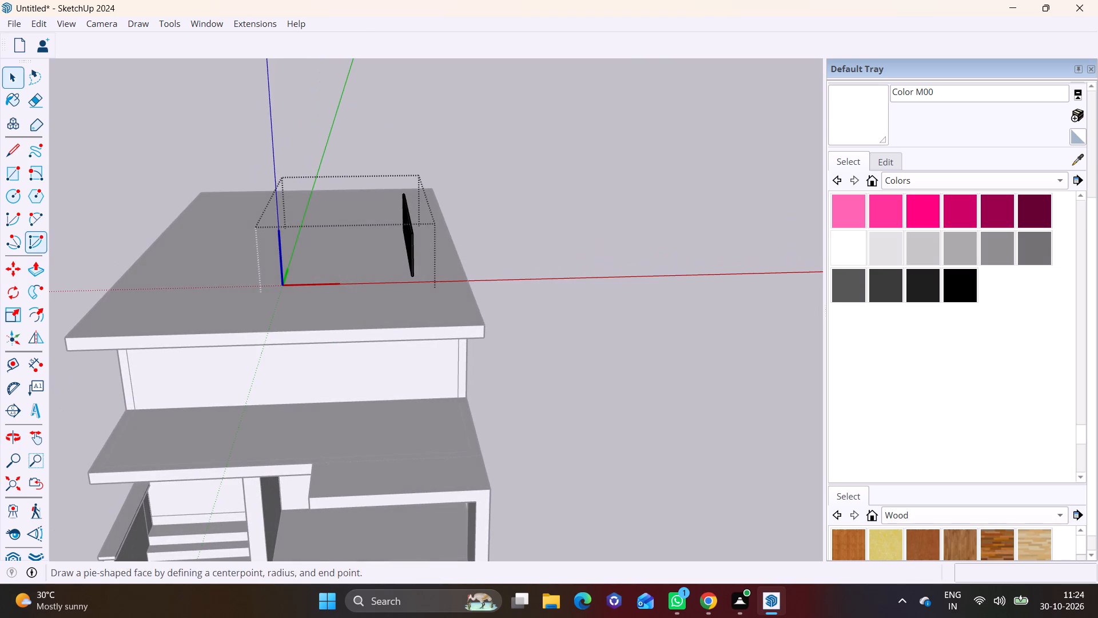
{"action": "left_click", "coordinate": [8, 295]}
{"action": "left_click", "coordinate": [336, 306]}
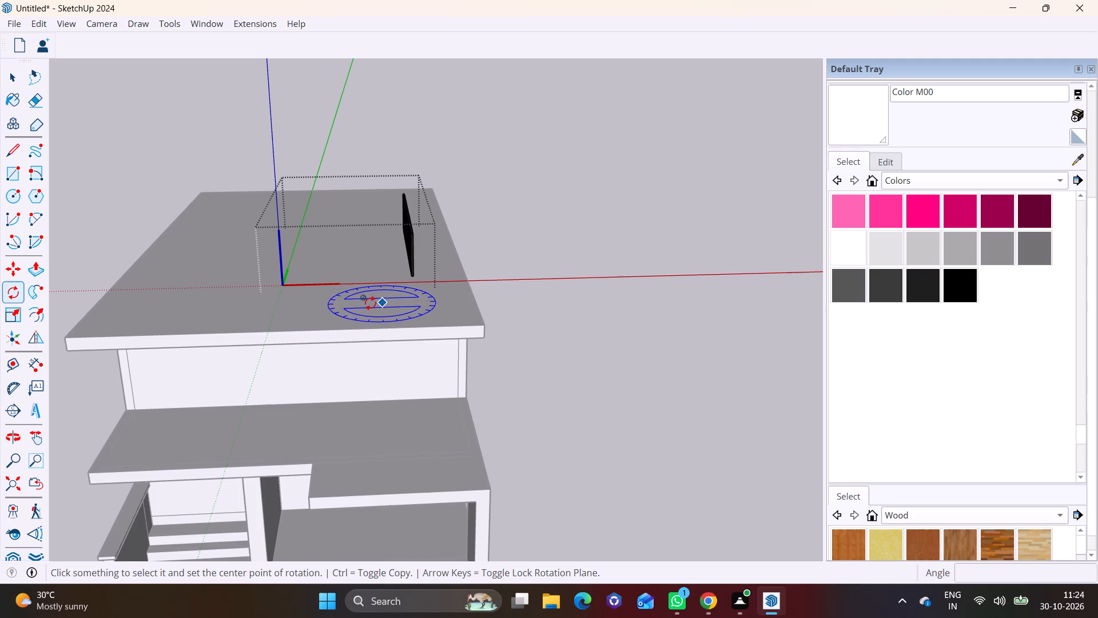
{"action": "key", "text": "space"}
{"action": "left_click", "coordinate": [411, 260]}
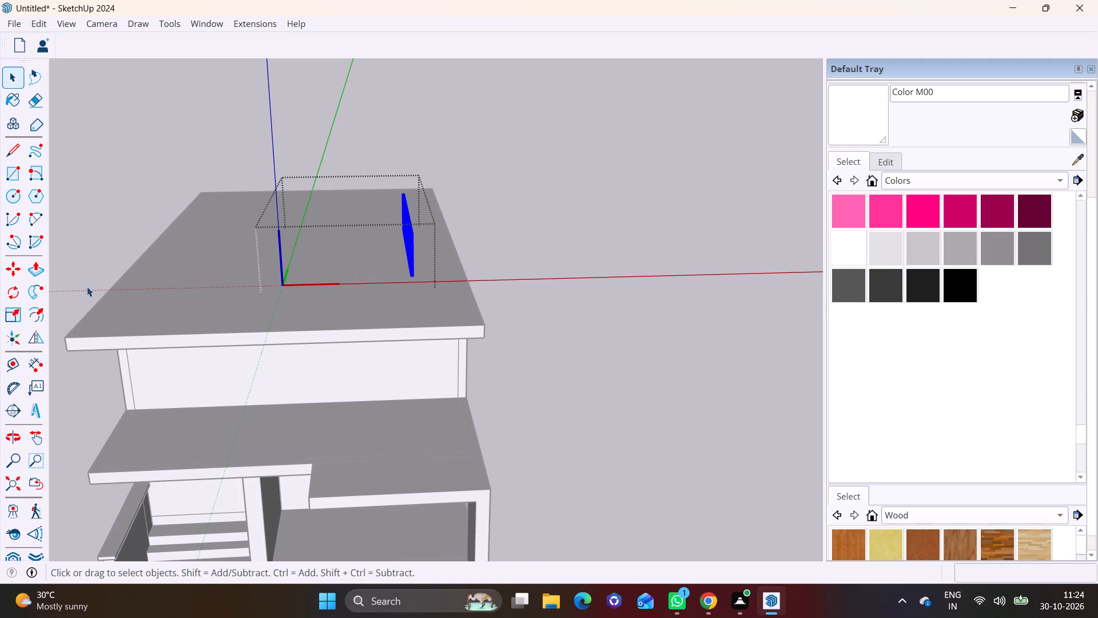
{"action": "left_click", "coordinate": [13, 286]}
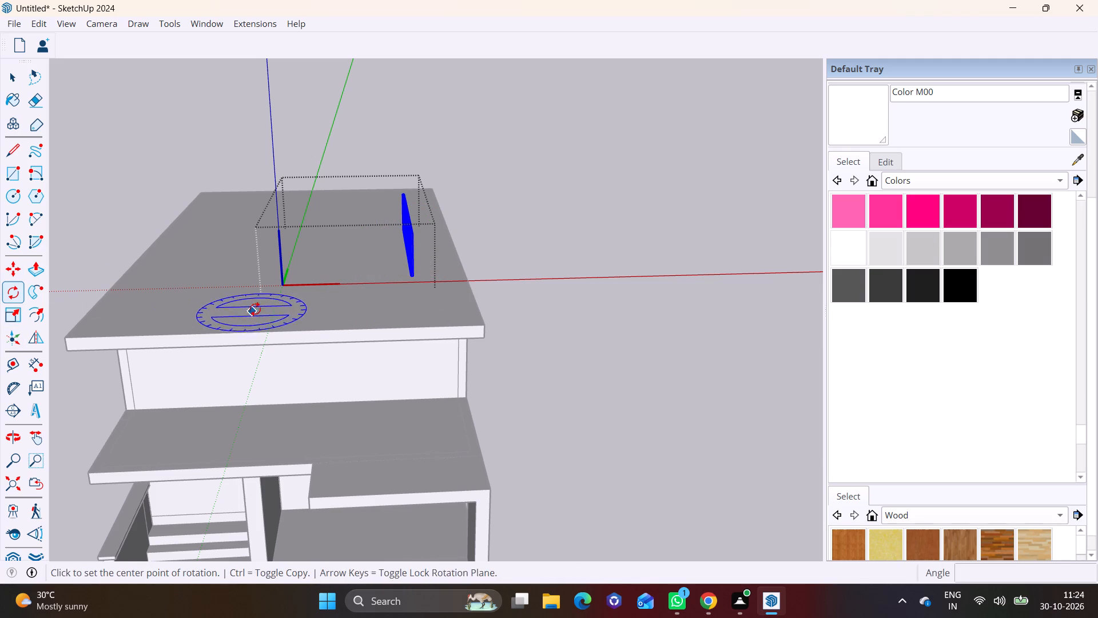
{"action": "left_click", "coordinate": [260, 306]}
{"action": "left_click", "coordinate": [347, 306]}
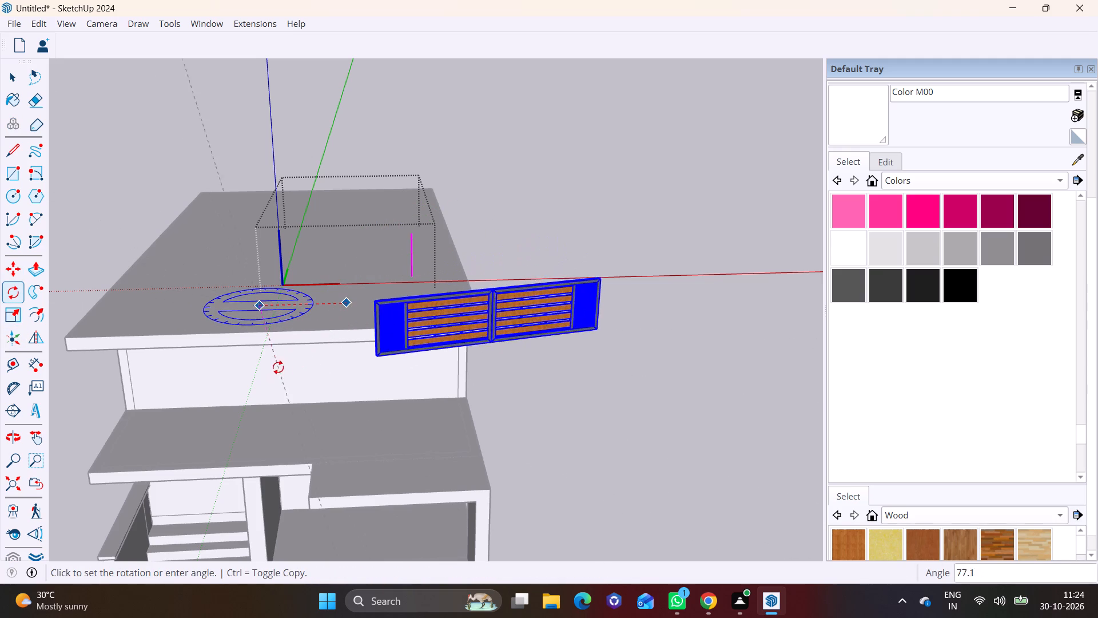
{"action": "left_click", "coordinate": [237, 383]}
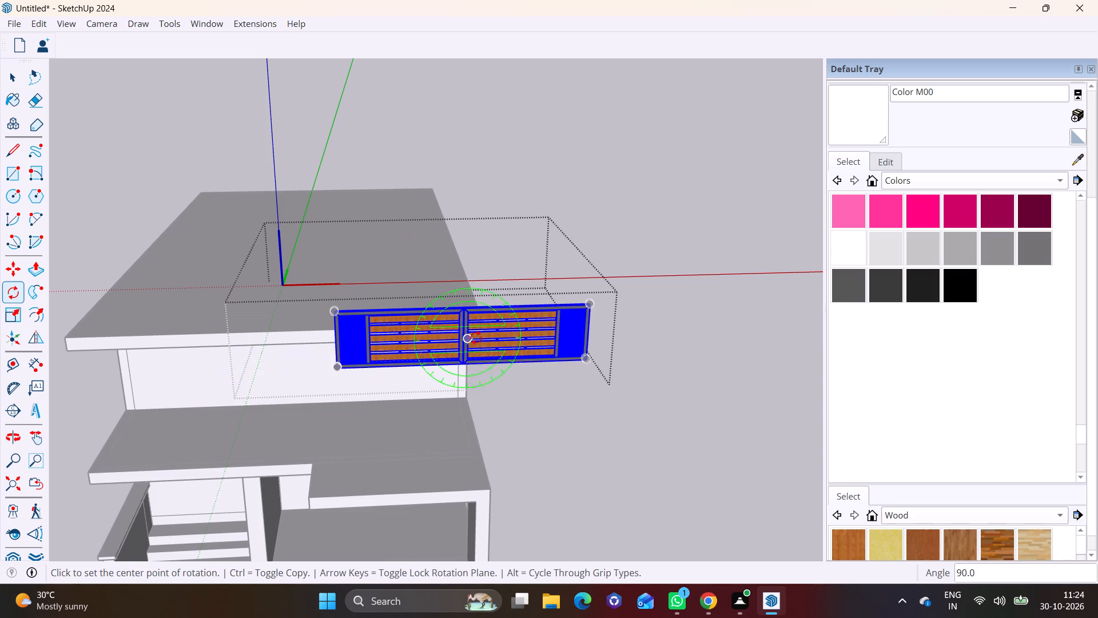
Scale the gate along its length from its stair-side end to shorten it.
{"action": "key", "text": "m"}
{"action": "left_click", "coordinate": [5, 303]}
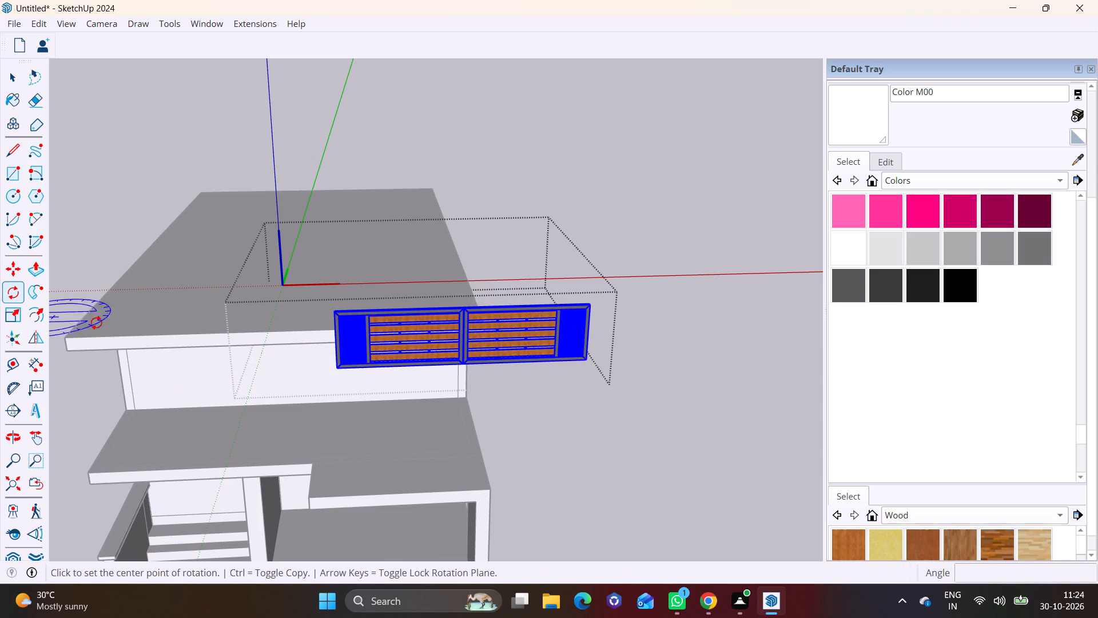
{"action": "key", "text": "space"}
{"action": "left_click", "coordinate": [376, 344]}
{"action": "left_click", "coordinate": [13, 314]}
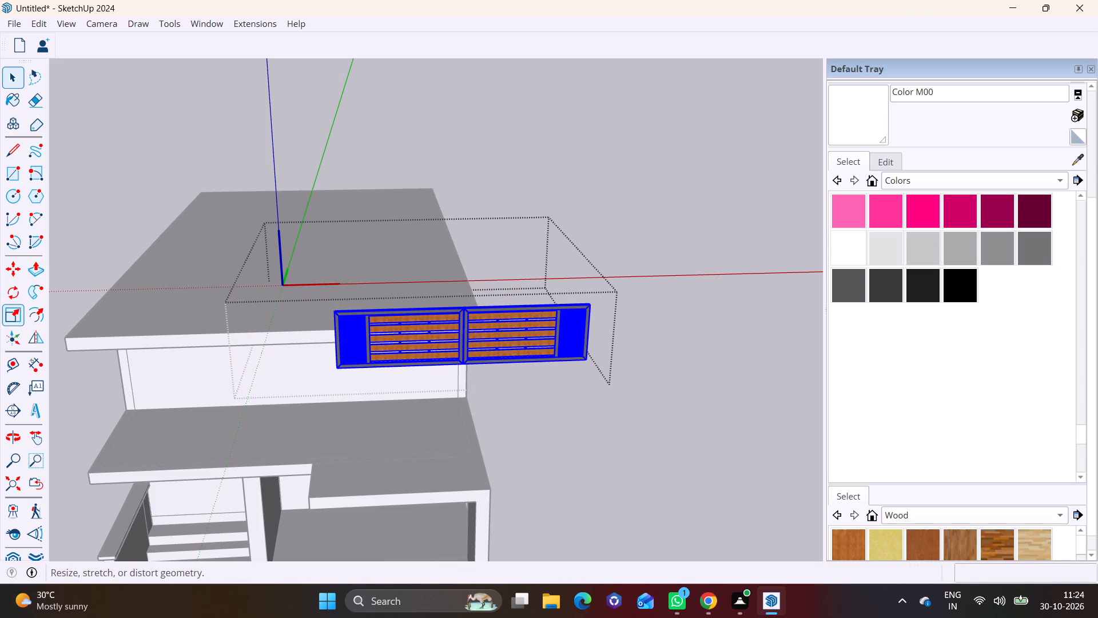
{"action": "scroll", "coordinate": [391, 363], "scroll_direction": "up", "scroll_amount": 6}
{"action": "middle_click_drag", "start_coordinate": [321, 321], "coordinate": [443, 324]}
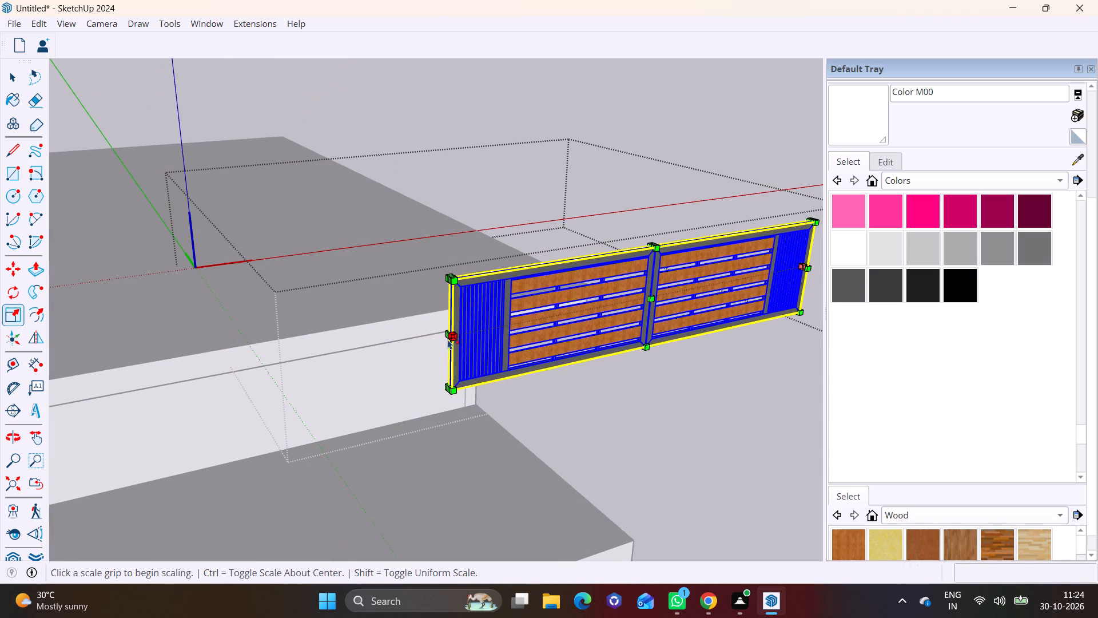
{"action": "left_click", "coordinate": [446, 333]}
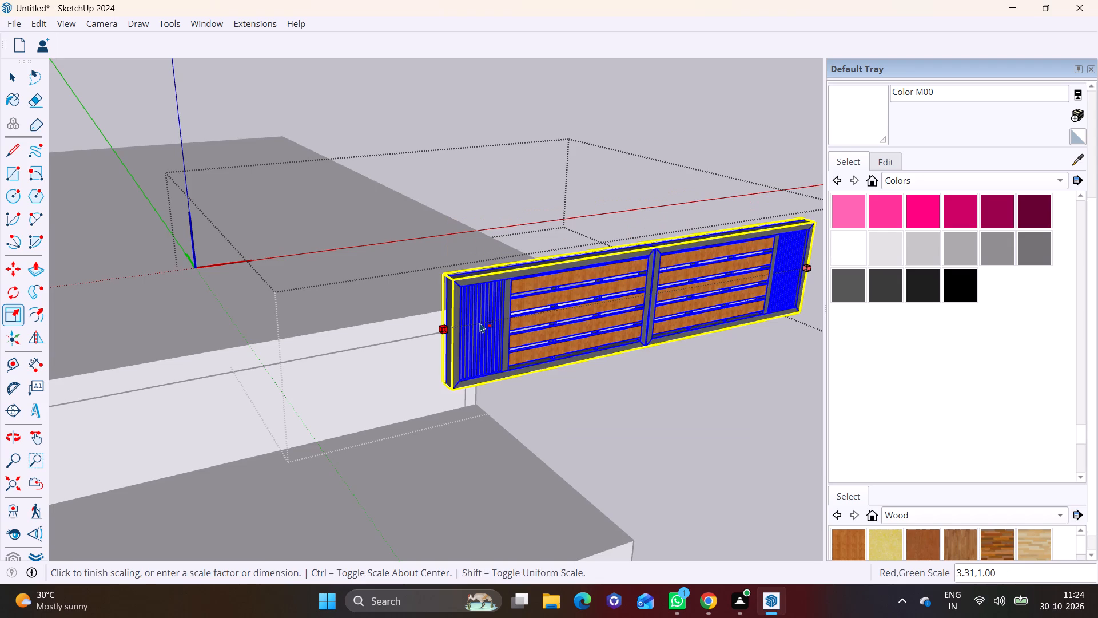
{"action": "key", "text": "ctrl+z"}
{"action": "scroll", "coordinate": [483, 329], "scroll_direction": "up", "scroll_amount": 6}
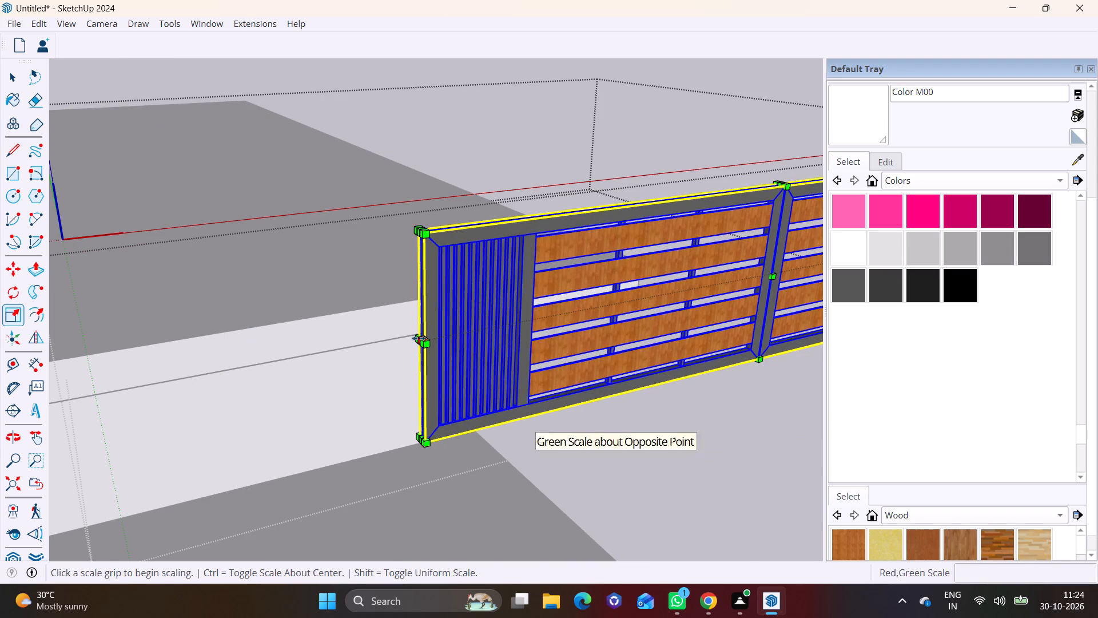
{"action": "left_click", "coordinate": [419, 338]}
{"action": "left_click", "coordinate": [673, 276]}
{"action": "scroll", "coordinate": [674, 275], "scroll_direction": "down", "scroll_amount": 7}
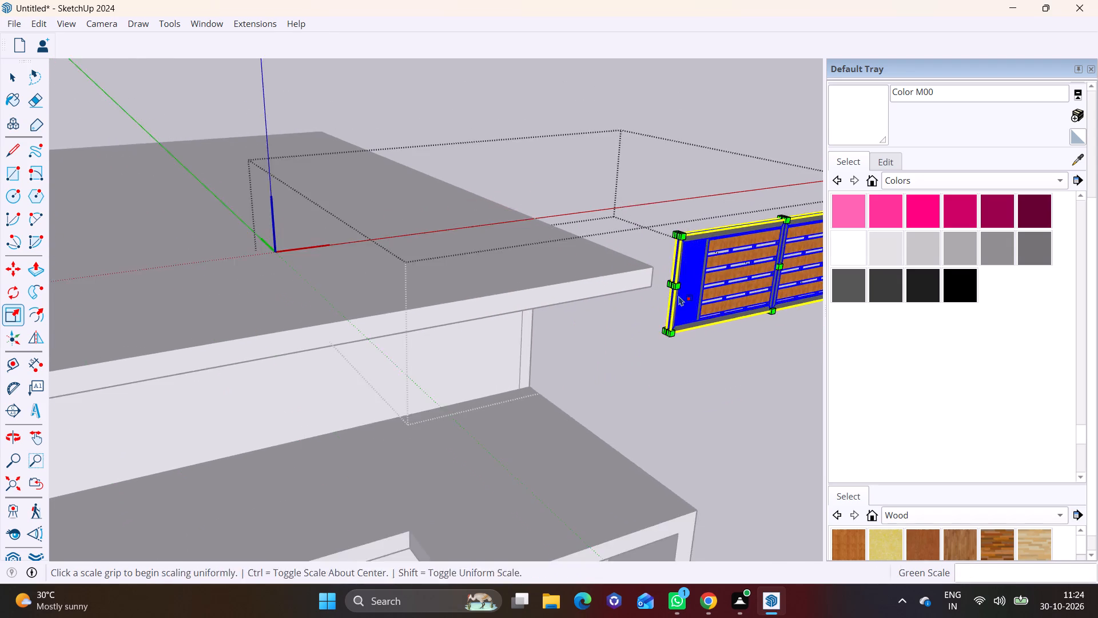
Scale the gate along its length from the end away from the stair by a factor of about 0.63.
{"action": "middle_click_drag", "start_coordinate": [679, 296], "coordinate": [448, 377], "text": "shift"}
{"action": "middle_click_drag", "start_coordinate": [635, 370], "coordinate": [297, 403]}
{"action": "scroll", "coordinate": [283, 383], "scroll_direction": "up", "scroll_amount": 3}
{"action": "middle_click_drag", "start_coordinate": [270, 377], "coordinate": [488, 396], "text": "shift"}
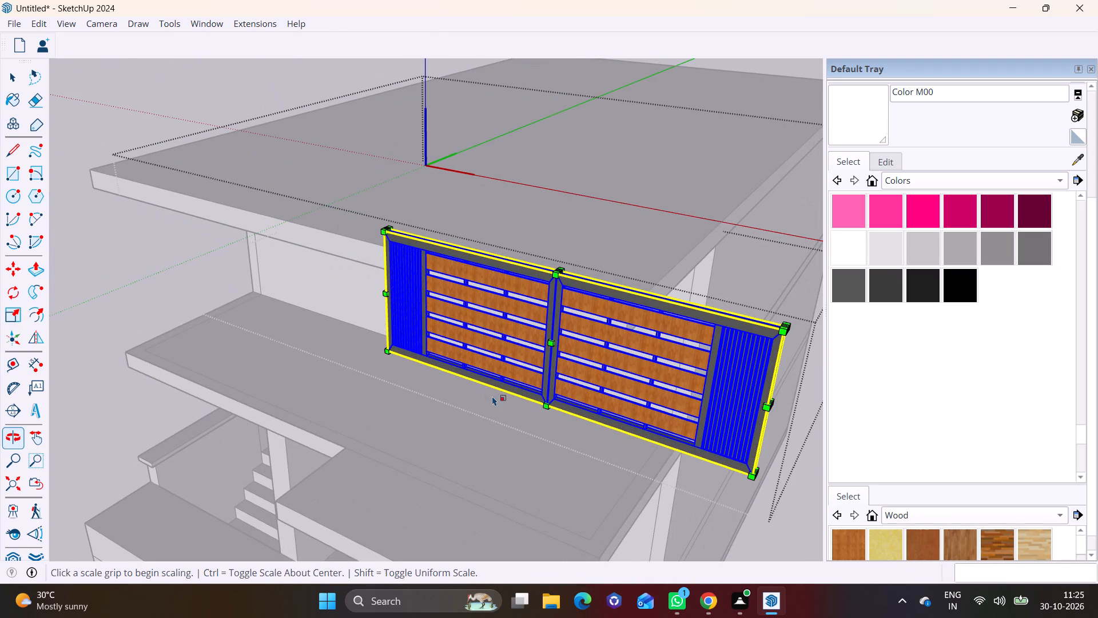
{"action": "left_click", "coordinate": [774, 402]}
{"action": "left_click", "coordinate": [600, 370]}
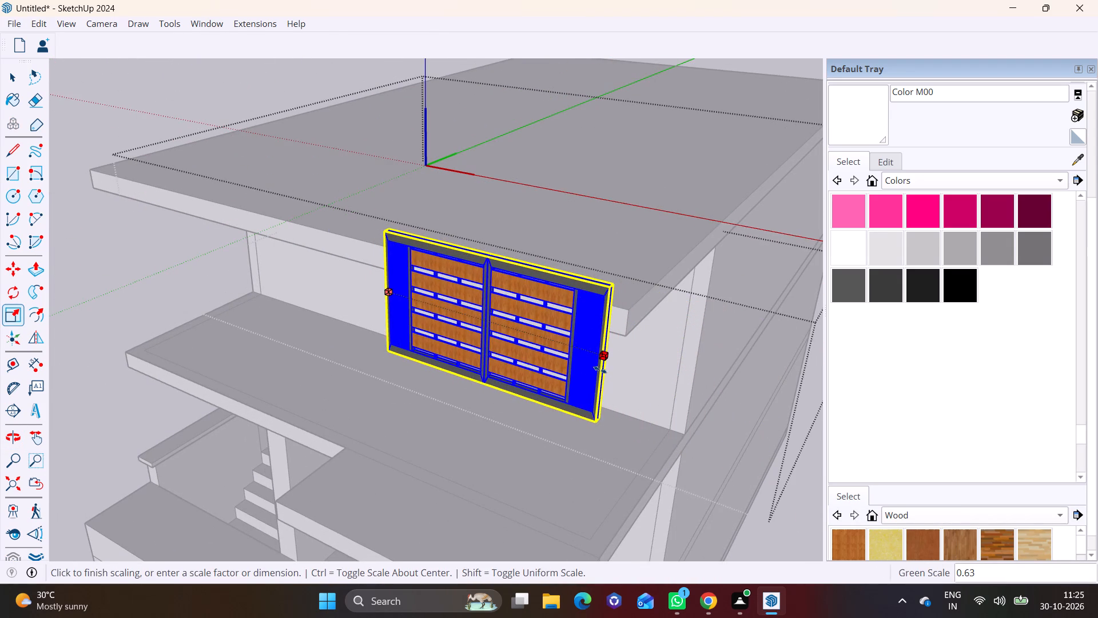
{"action": "middle_click_drag", "start_coordinate": [484, 432], "coordinate": [573, 347]}
{"action": "key", "text": "space"}
Move the gate from the roof down into the ground-floor stair opening, in front of the steps and between the pillars.
{"action": "scroll", "coordinate": [573, 347], "scroll_direction": "down", "scroll_amount": 6}
{"action": "key", "text": "m"}
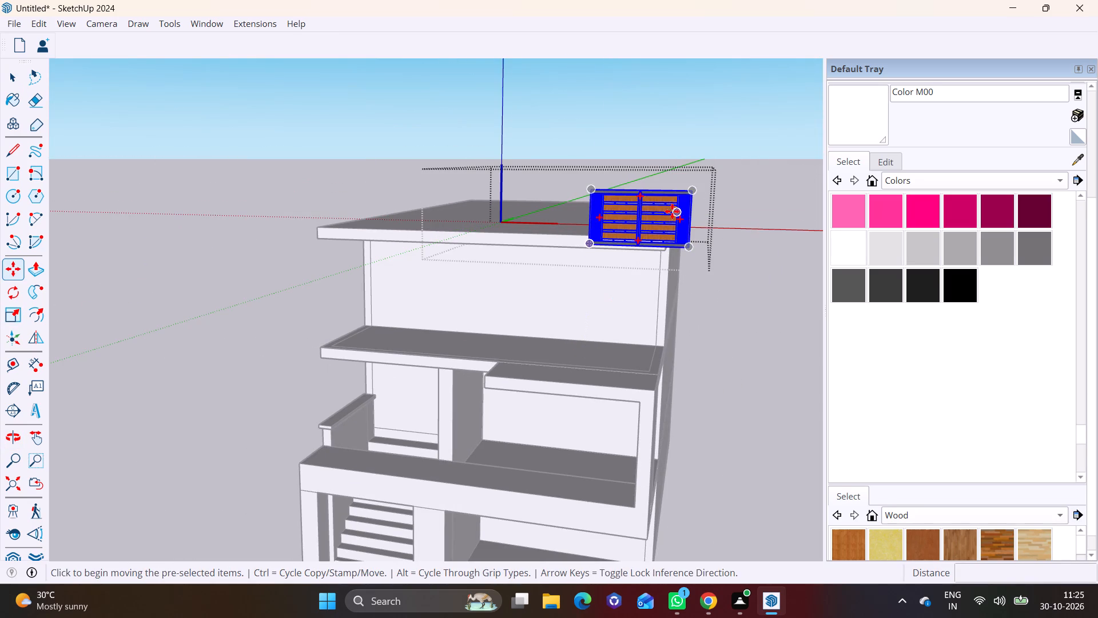
{"action": "left_click", "coordinate": [688, 189]}
{"action": "middle_click_drag", "start_coordinate": [460, 439], "coordinate": [511, 266], "text": "shift"}
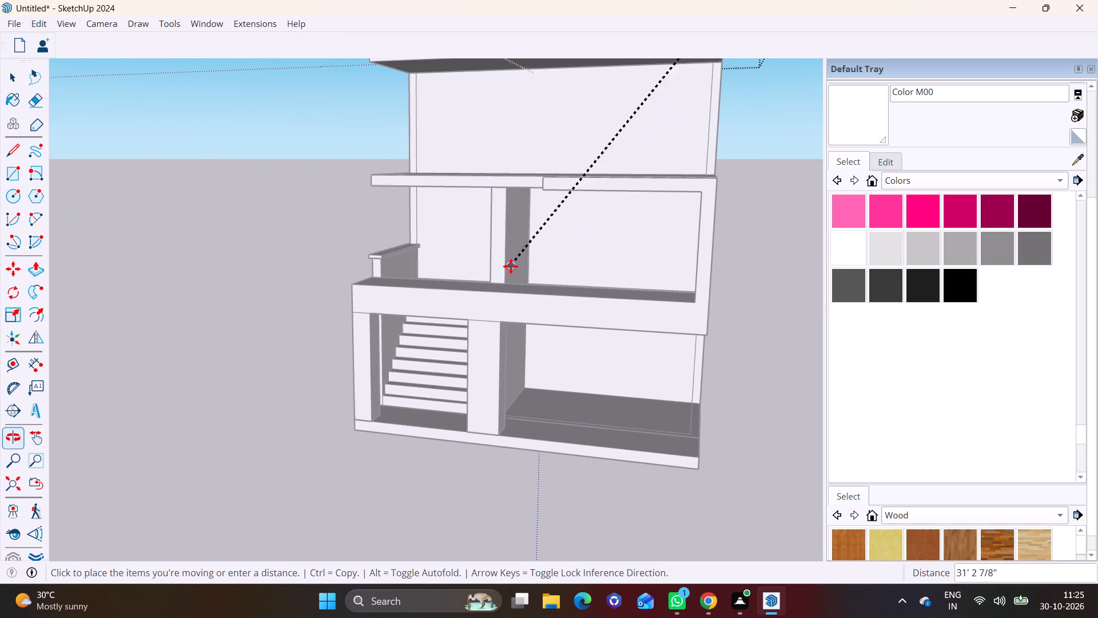
{"action": "scroll", "coordinate": [281, 403], "scroll_direction": "down", "scroll_amount": 4}
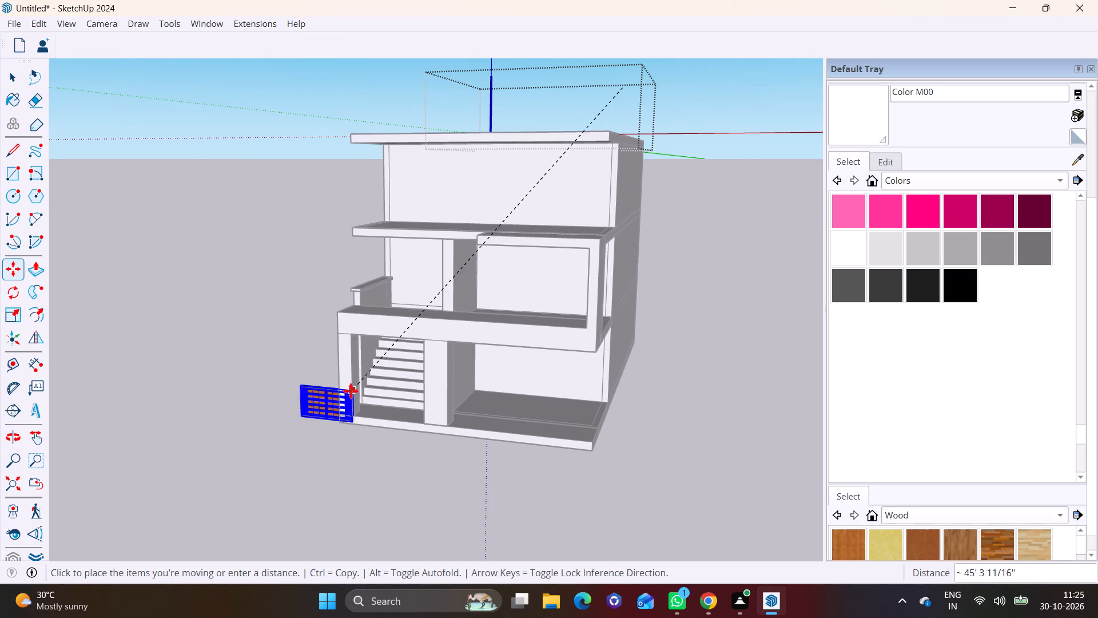
{"action": "left_click", "coordinate": [410, 381]}
{"action": "scroll", "coordinate": [387, 401], "scroll_direction": "up", "scroll_amount": 7}
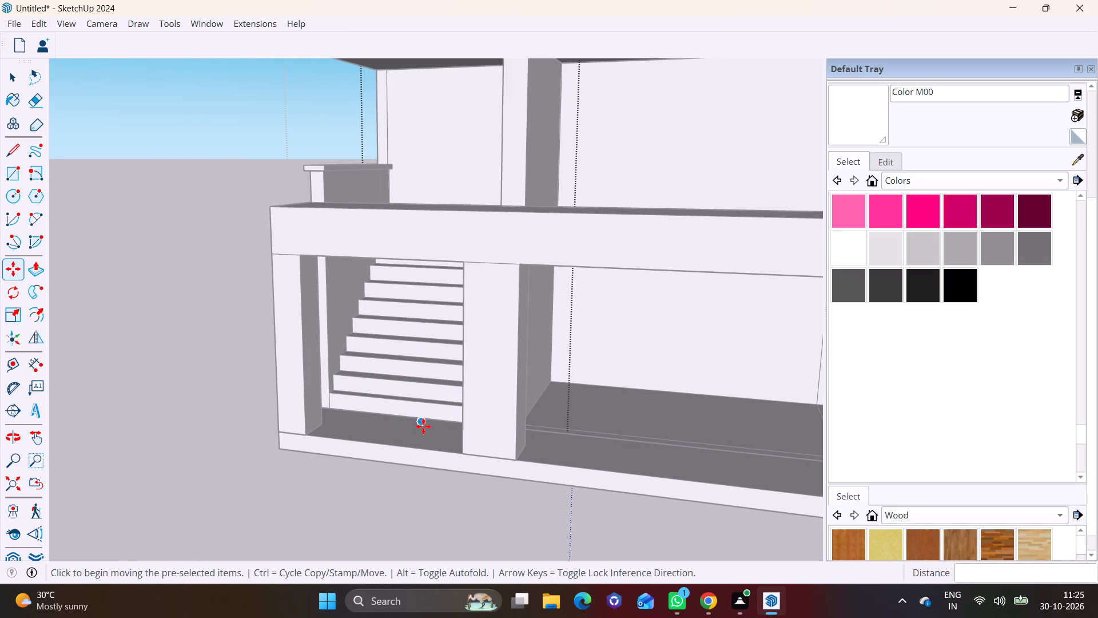
{"action": "left_click", "coordinate": [422, 421]}
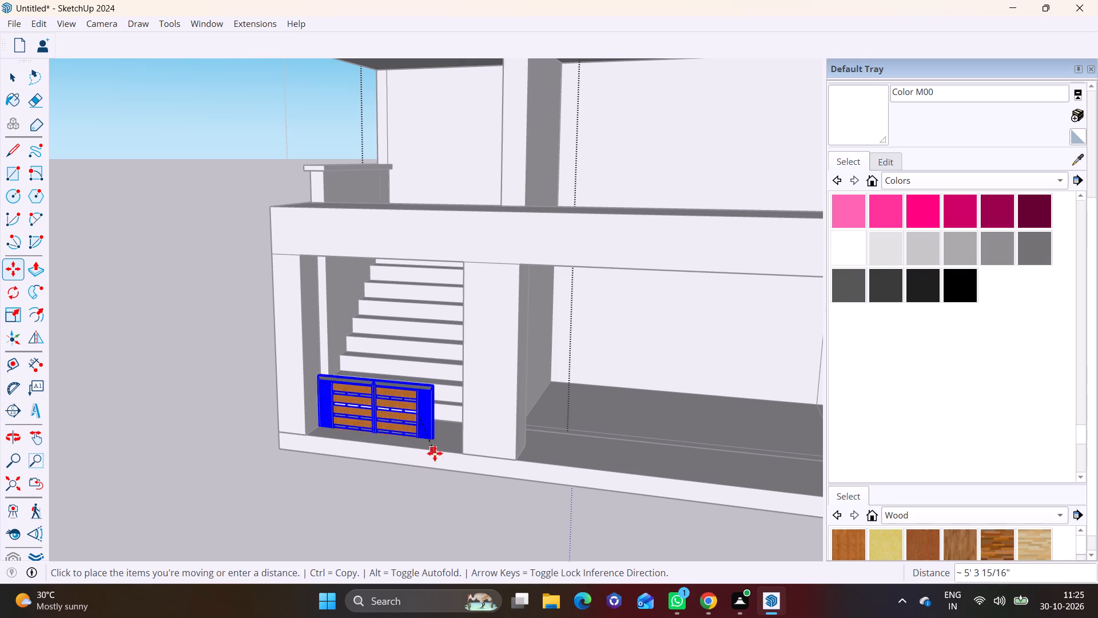
{"action": "left_click", "coordinate": [449, 453]}
{"action": "scroll", "coordinate": [433, 425], "scroll_direction": "up", "scroll_amount": 2}
{"action": "key", "text": "space"}
{"action": "left_click", "coordinate": [210, 446]}
Move the gate in the stair opening up 1'.
{"action": "middle_click_drag", "start_coordinate": [348, 443], "coordinate": [394, 438]}
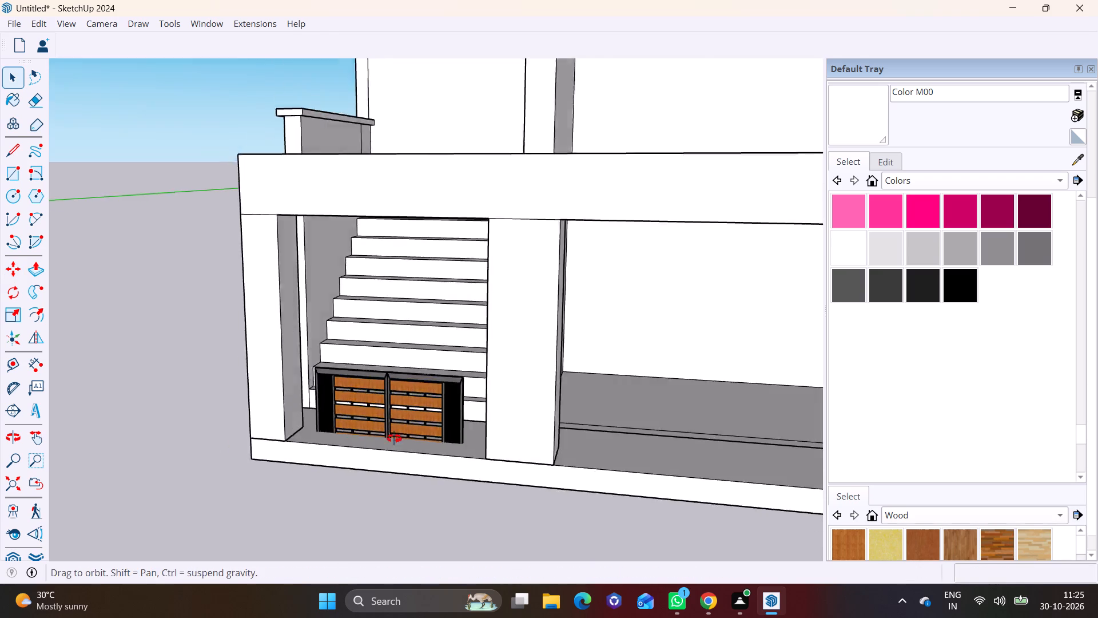
{"action": "middle_click_drag", "start_coordinate": [394, 438], "coordinate": [504, 381]}
{"action": "scroll", "coordinate": [484, 387], "scroll_direction": "up", "scroll_amount": 7}
{"action": "middle_click_drag", "start_coordinate": [483, 401], "coordinate": [415, 433], "text": "shift"}
{"action": "left_click", "coordinate": [407, 442]}
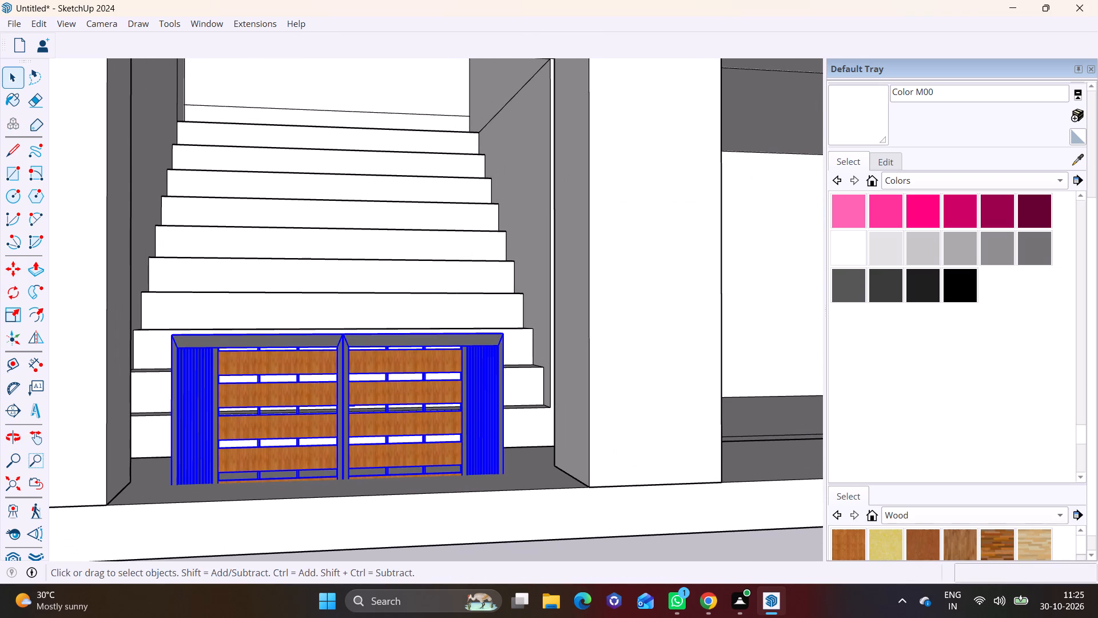
{"action": "left_click", "coordinate": [7, 270]}
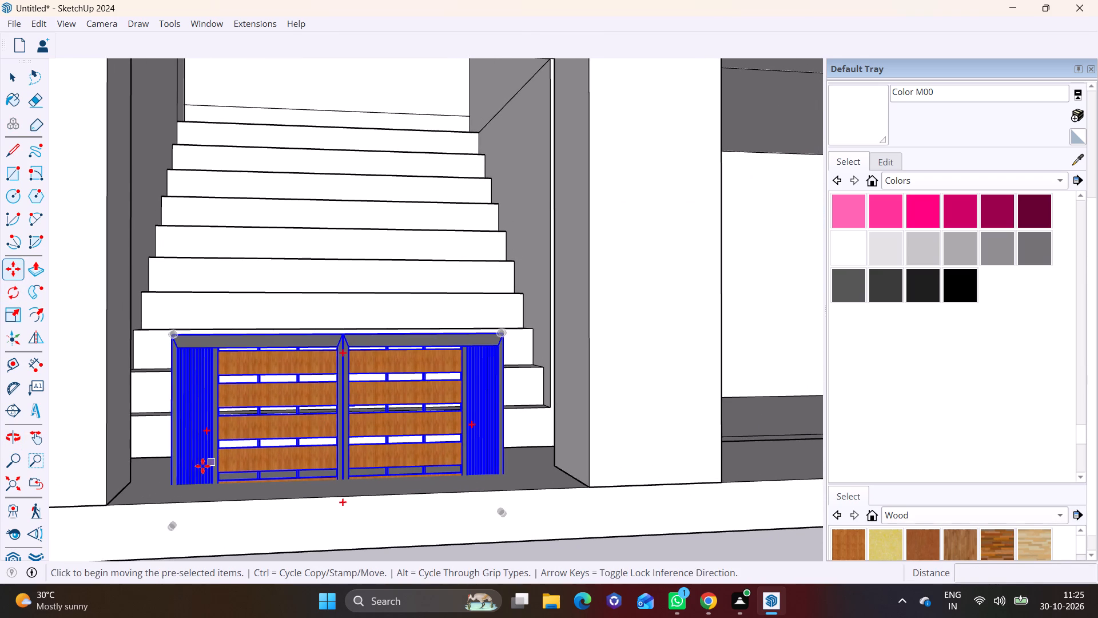
{"action": "left_click_drag", "start_coordinate": [202, 466], "coordinate": [194, 446]}
{"action": "left_click", "coordinate": [201, 409]}
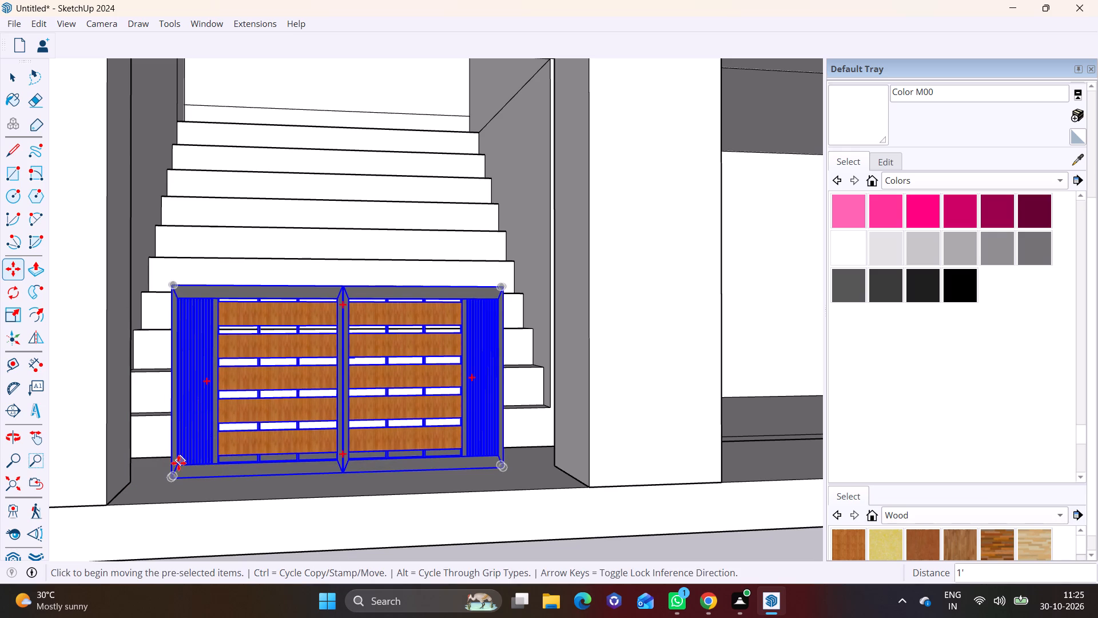
Move the gate against the outer pillar of the stair opening, aligning its lower corner with the pillar's front inner corner on the plinth.
{"action": "left_click", "coordinate": [178, 463]}
{"action": "left_click", "coordinate": [116, 497]}
{"action": "middle_click_drag", "start_coordinate": [385, 455], "coordinate": [291, 516]}
{"action": "scroll", "coordinate": [246, 450], "scroll_direction": "down", "scroll_amount": 2}
{"action": "middle_click_drag", "start_coordinate": [246, 450], "coordinate": [526, 431], "text": "shift"}
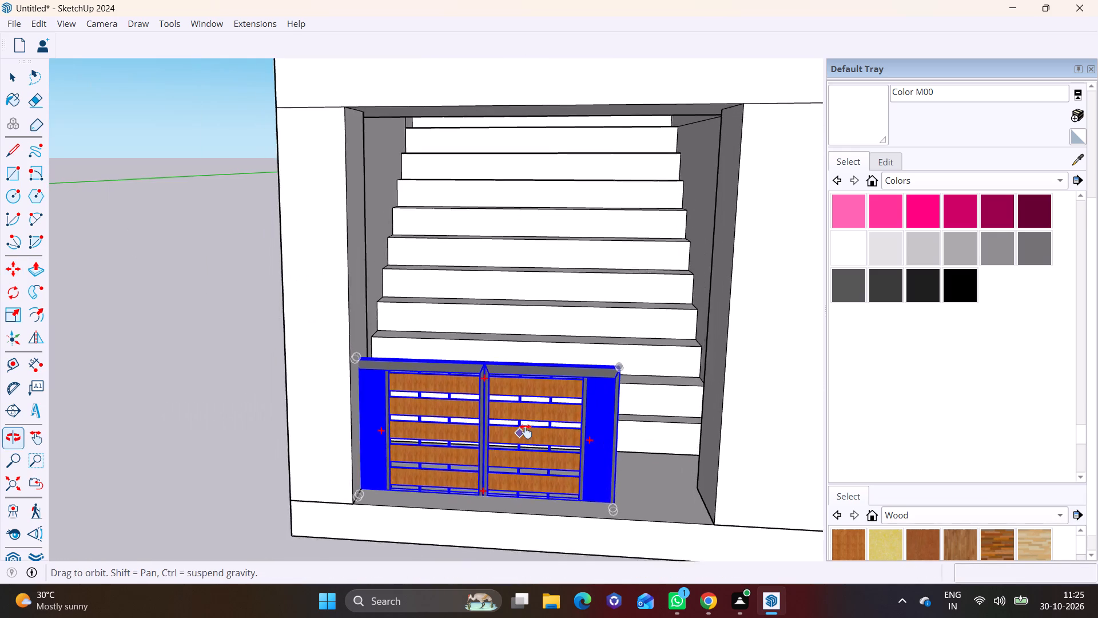
{"action": "middle_click_drag", "start_coordinate": [526, 431], "coordinate": [528, 430], "text": "shift"}
{"action": "scroll", "coordinate": [463, 469], "scroll_direction": "up", "scroll_amount": 6}
{"action": "left_click", "coordinate": [313, 496]}
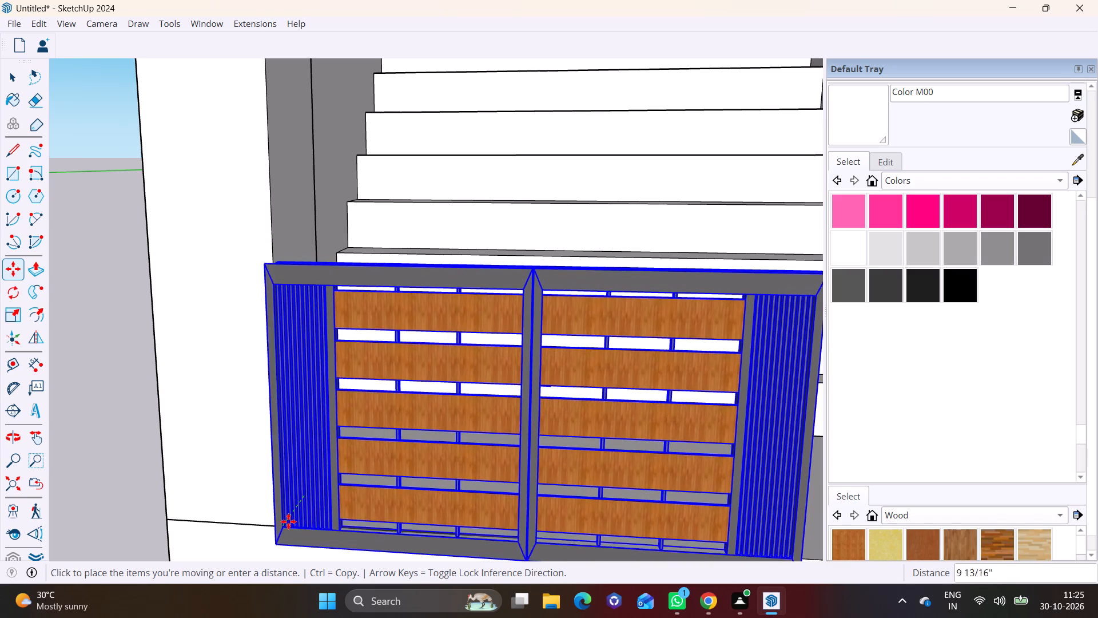
{"action": "left_click", "coordinate": [290, 516]}
{"action": "key", "text": "space"}
{"action": "left_click", "coordinate": [101, 443]}
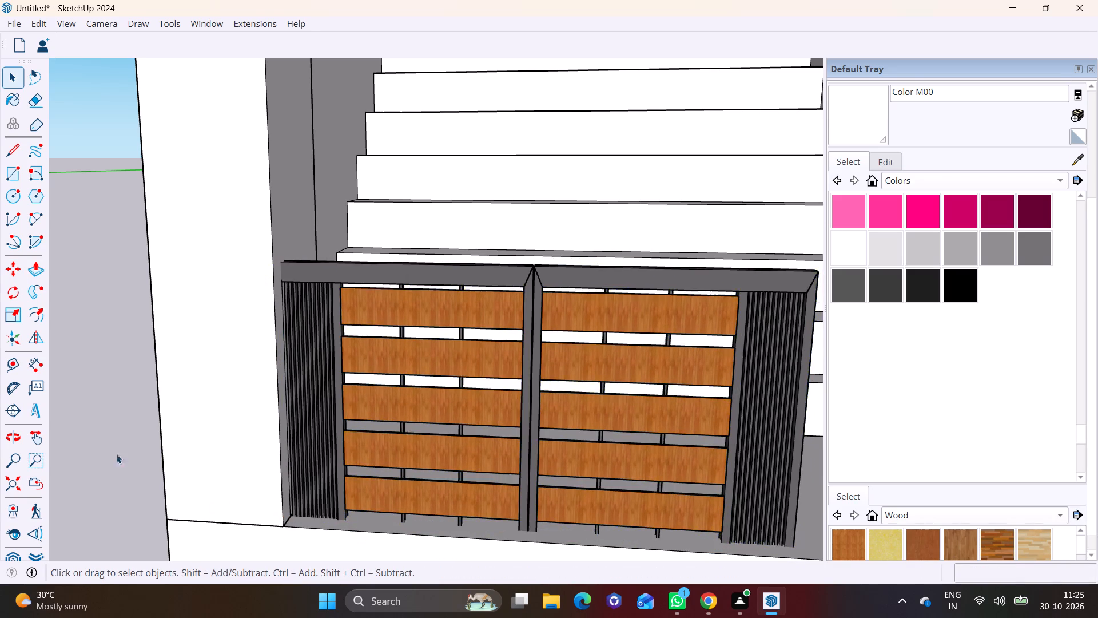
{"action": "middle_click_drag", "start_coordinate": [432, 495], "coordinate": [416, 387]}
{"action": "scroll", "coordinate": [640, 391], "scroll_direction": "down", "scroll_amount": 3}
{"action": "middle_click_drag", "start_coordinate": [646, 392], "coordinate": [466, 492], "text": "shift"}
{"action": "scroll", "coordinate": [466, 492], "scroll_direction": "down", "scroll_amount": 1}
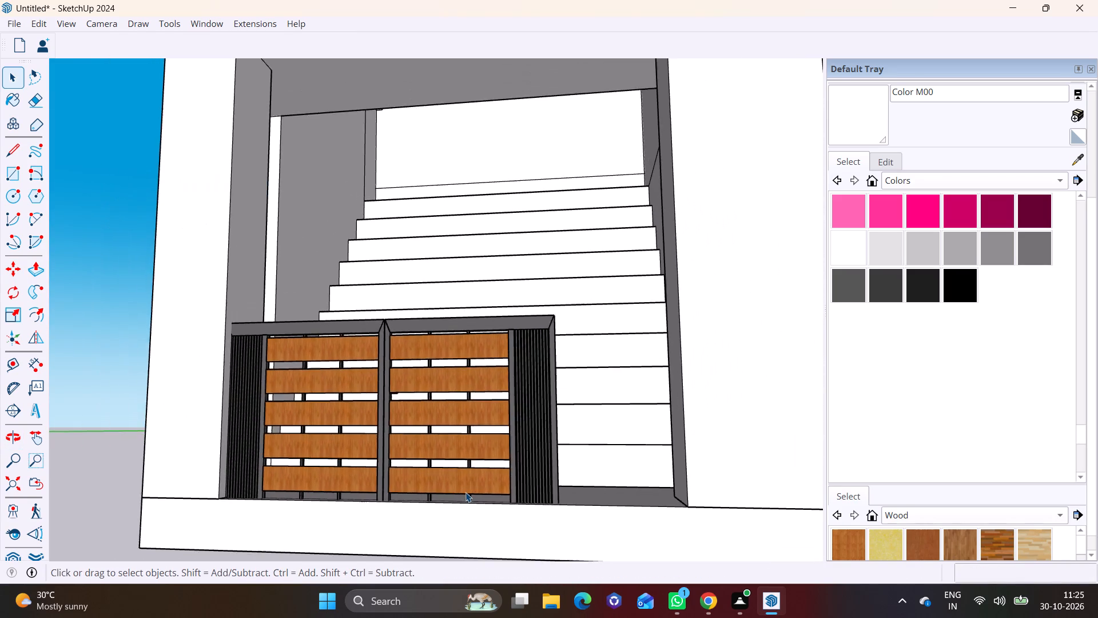
Scale the gate in the stair opening along its width by a factor of about 1.34, up to the inner pillar.
{"action": "scroll", "coordinate": [466, 492], "scroll_direction": "down", "scroll_amount": 3}
{"action": "middle_click_drag", "start_coordinate": [490, 497], "coordinate": [533, 523]}
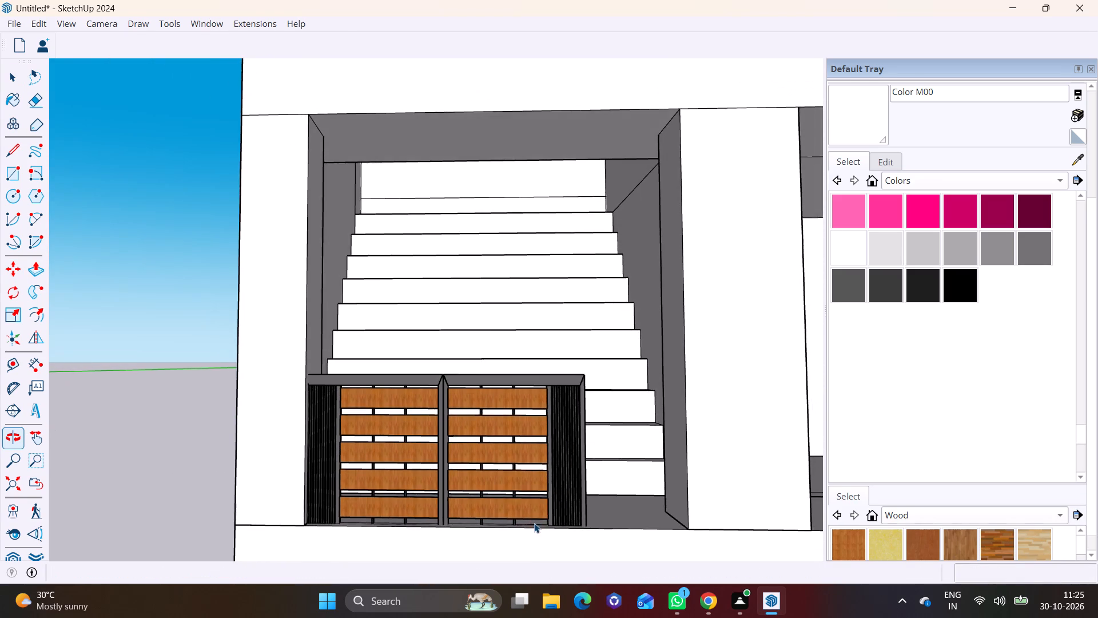
{"action": "scroll", "coordinate": [556, 506], "scroll_direction": "down", "scroll_amount": 2}
{"action": "left_click", "coordinate": [571, 460]}
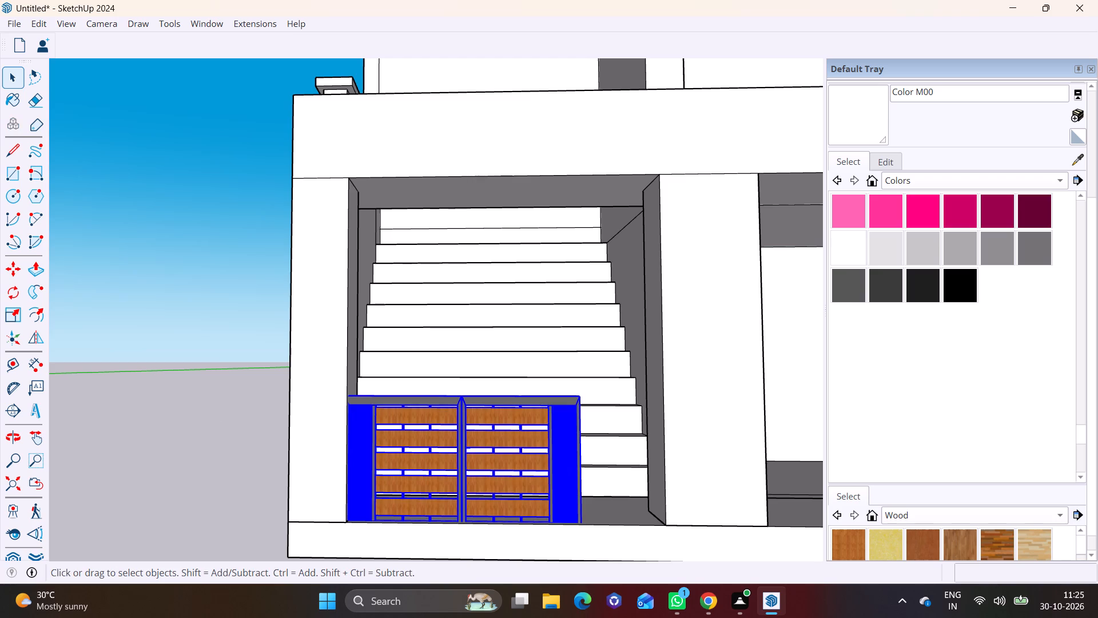
{"action": "left_click", "coordinate": [8, 311]}
{"action": "middle_click_drag", "start_coordinate": [512, 462], "coordinate": [359, 496]}
{"action": "scroll", "coordinate": [403, 496], "scroll_direction": "up", "scroll_amount": 3}
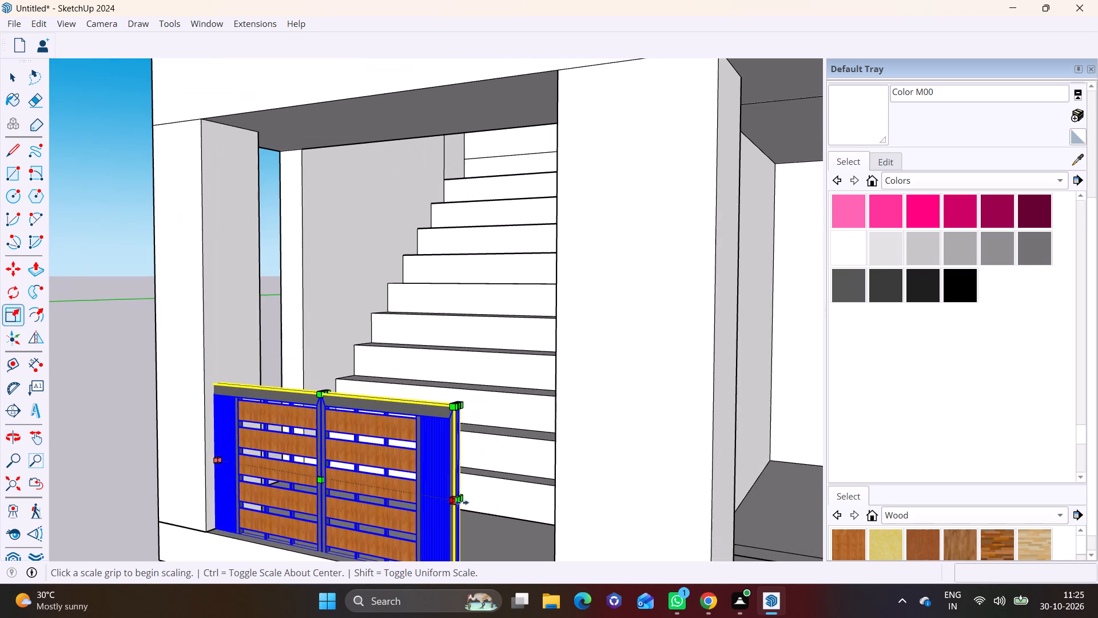
{"action": "left_click", "coordinate": [463, 498]}
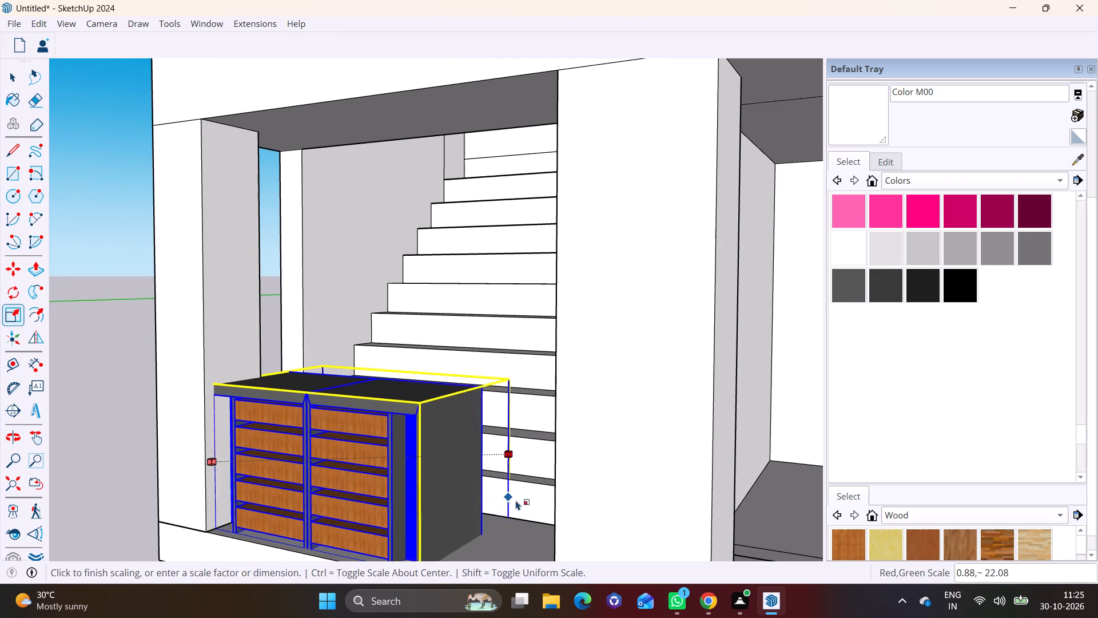
{"action": "key", "text": "ctrl+z"}
{"action": "middle_click_drag", "start_coordinate": [475, 491], "coordinate": [462, 441], "text": "shift"}
{"action": "scroll", "coordinate": [435, 451], "scroll_direction": "up", "scroll_amount": 3}
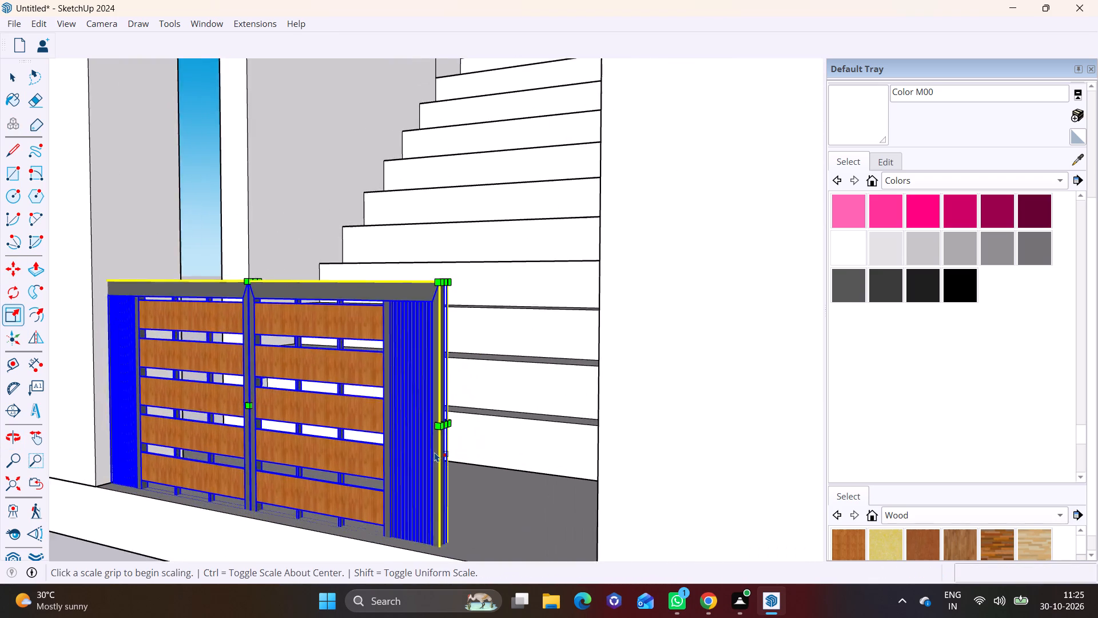
{"action": "scroll", "coordinate": [435, 452], "scroll_direction": "up", "scroll_amount": 3}
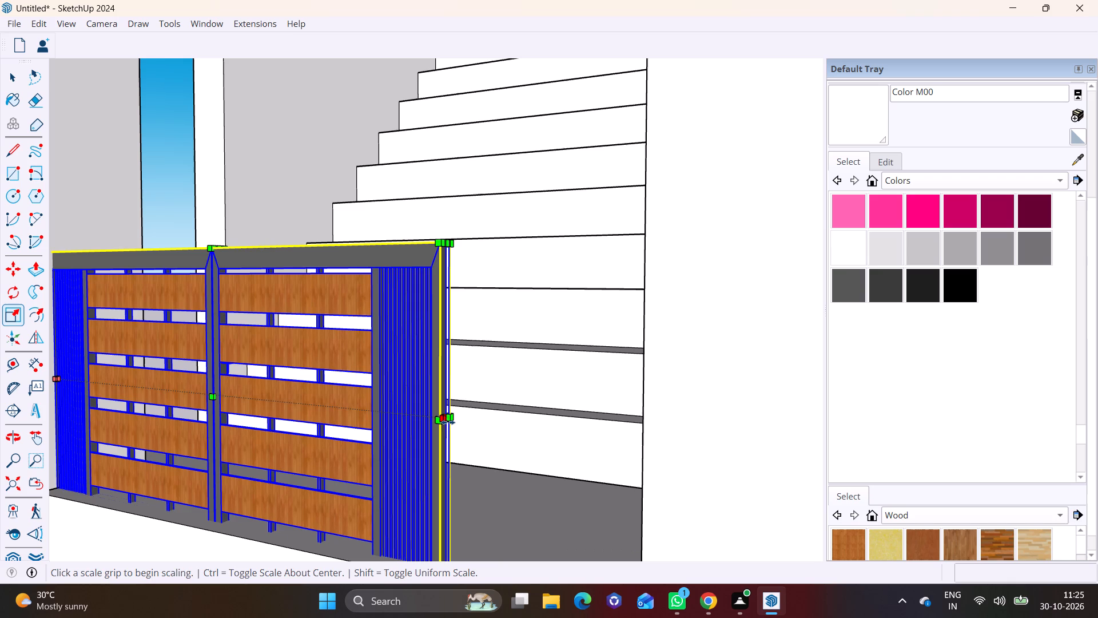
{"action": "left_click", "coordinate": [449, 422]}
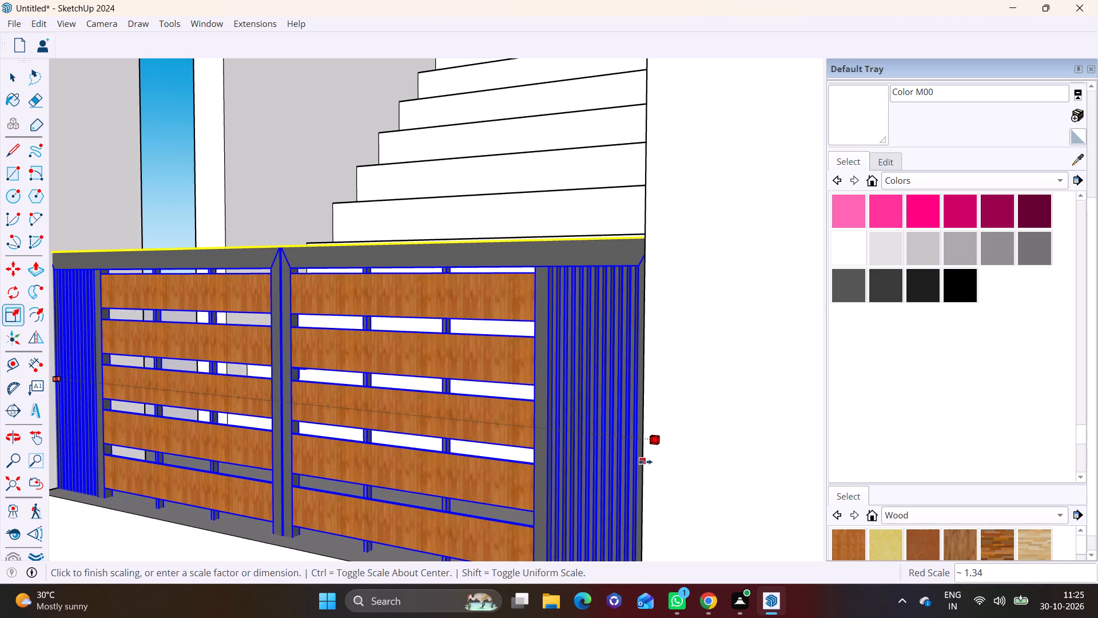
{"action": "left_click", "coordinate": [645, 462]}
Scale the gate's height upward until its top sits just below the beam over the stair opening.
{"action": "scroll", "coordinate": [513, 409], "scroll_direction": "down", "scroll_amount": 4}
{"action": "middle_click_drag", "start_coordinate": [452, 412], "coordinate": [436, 514]}
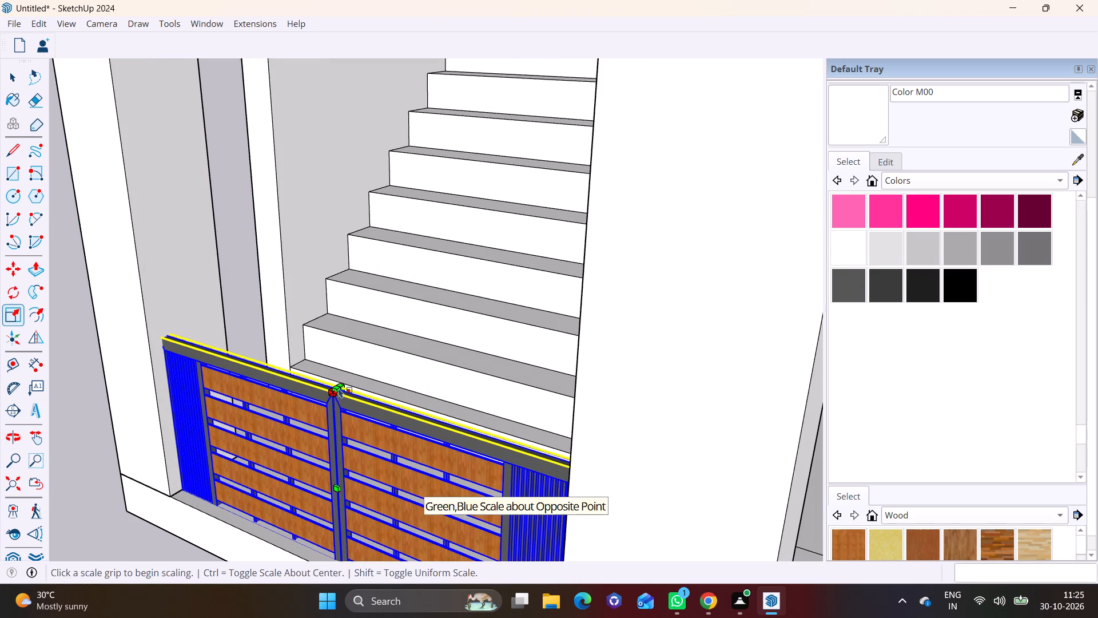
{"action": "left_click", "coordinate": [339, 387]}
{"action": "left_click", "coordinate": [356, 146]}
{"action": "scroll", "coordinate": [356, 164], "scroll_direction": "down", "scroll_amount": 5}
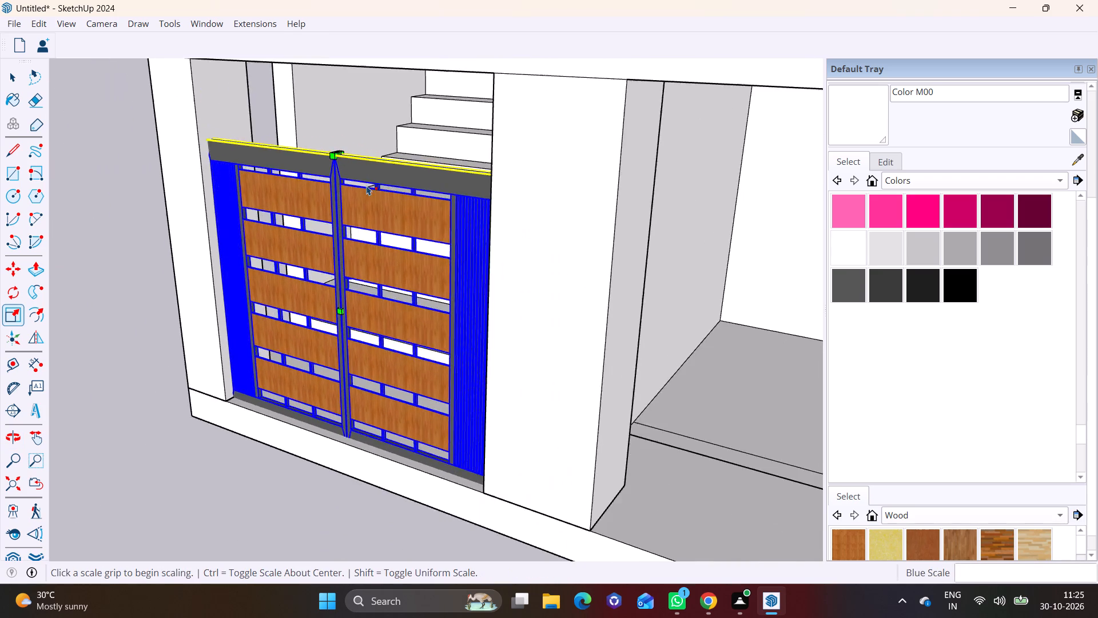
{"action": "scroll", "coordinate": [367, 185], "scroll_direction": "down", "scroll_amount": 3}
{"action": "middle_click_drag", "start_coordinate": [373, 206], "coordinate": [379, 316], "text": "shift"}
{"action": "scroll", "coordinate": [351, 251], "scroll_direction": "up", "scroll_amount": 4}
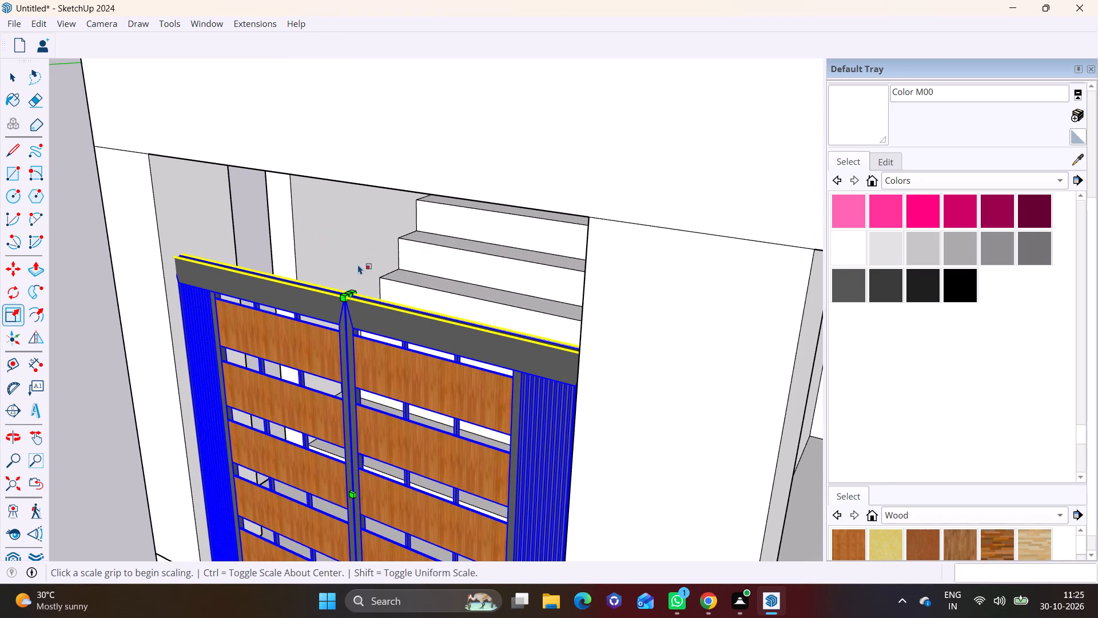
{"action": "left_click", "coordinate": [351, 292]}
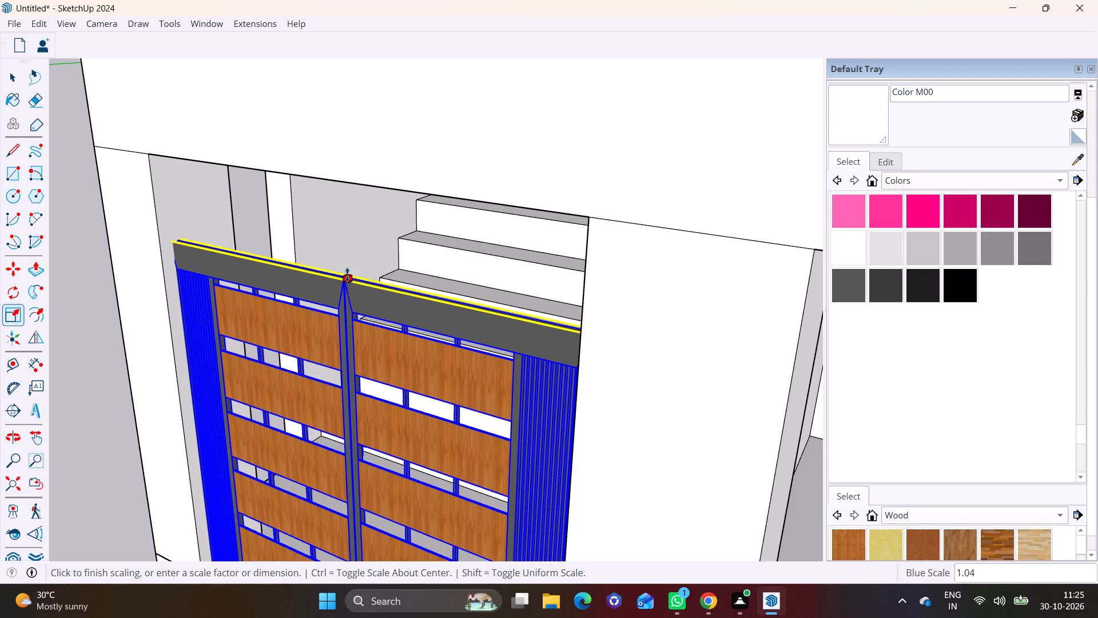
{"action": "left_click", "coordinate": [346, 249]}
{"action": "key", "text": "space"}
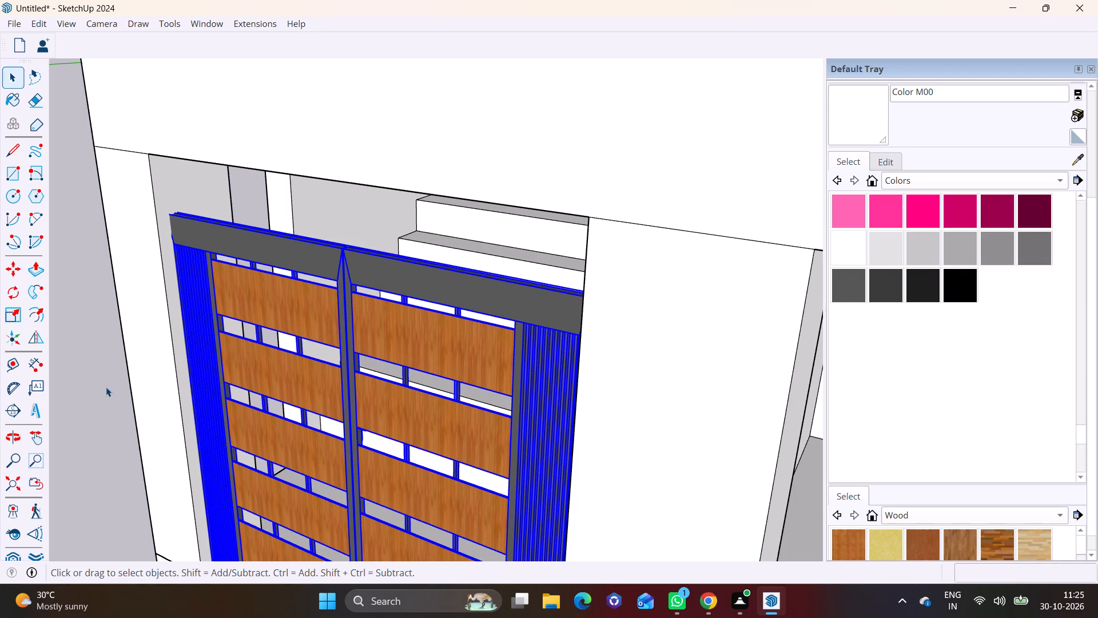
{"action": "left_click", "coordinate": [106, 387]}
Load the 65 KB dark double-leaf Gate 1 model from 3D Warehouse and place it on the plinth against the middle pillar's front corner.
{"action": "scroll", "coordinate": [126, 394], "scroll_direction": "down", "scroll_amount": 7}
{"action": "middle_click_drag", "start_coordinate": [316, 447], "coordinate": [483, 335]}
{"action": "scroll", "coordinate": [483, 335], "scroll_direction": "down", "scroll_amount": 7}
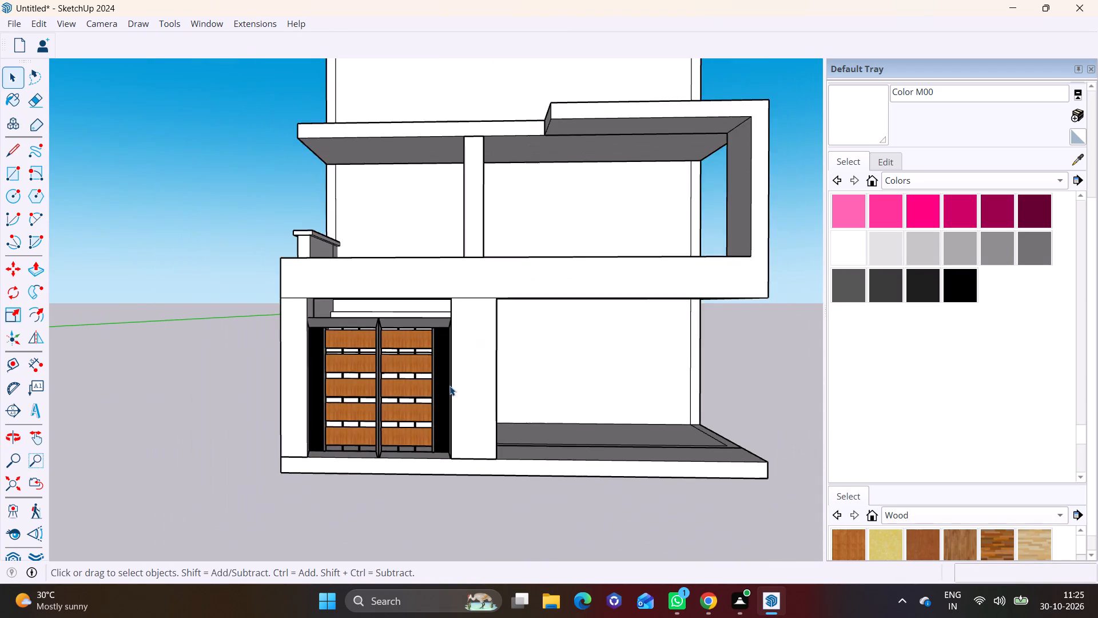
{"action": "middle_click_drag", "start_coordinate": [449, 386], "coordinate": [340, 434], "text": "shift"}
{"action": "middle_click_drag", "start_coordinate": [356, 434], "coordinate": [419, 449]}
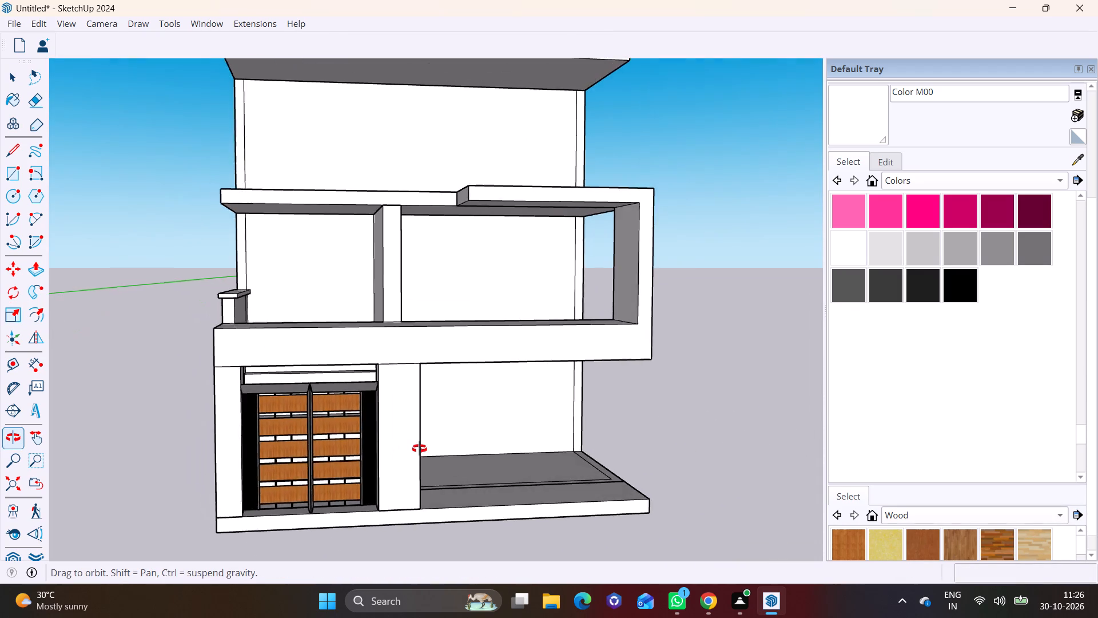
{"action": "middle_click_drag", "start_coordinate": [419, 449], "coordinate": [361, 435]}
{"action": "left_click", "coordinate": [201, 22]}
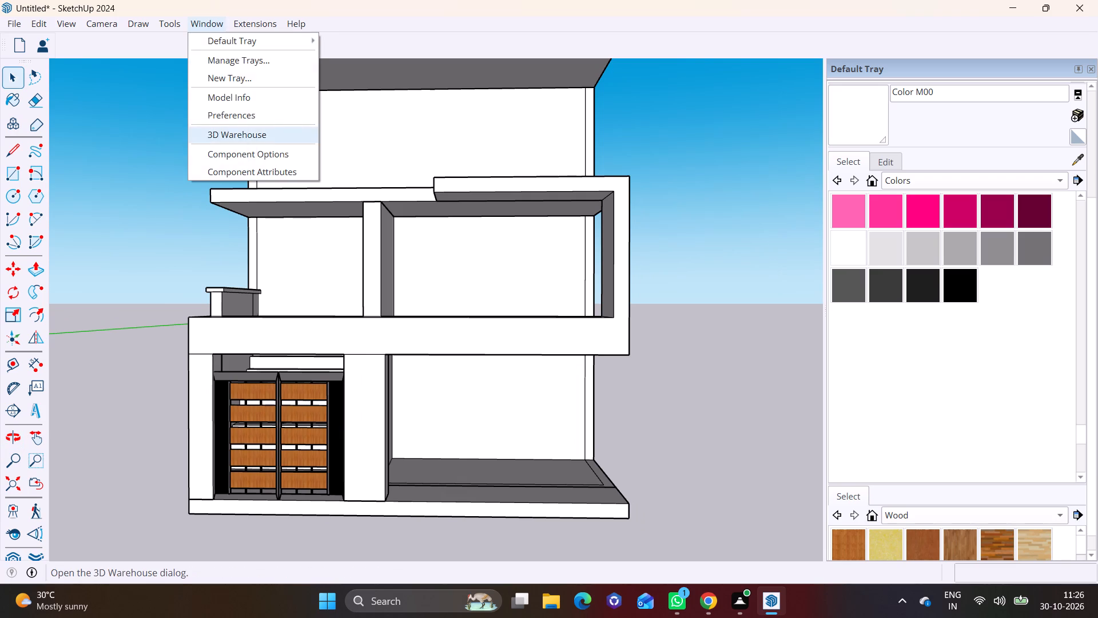
{"action": "left_click", "coordinate": [217, 133]}
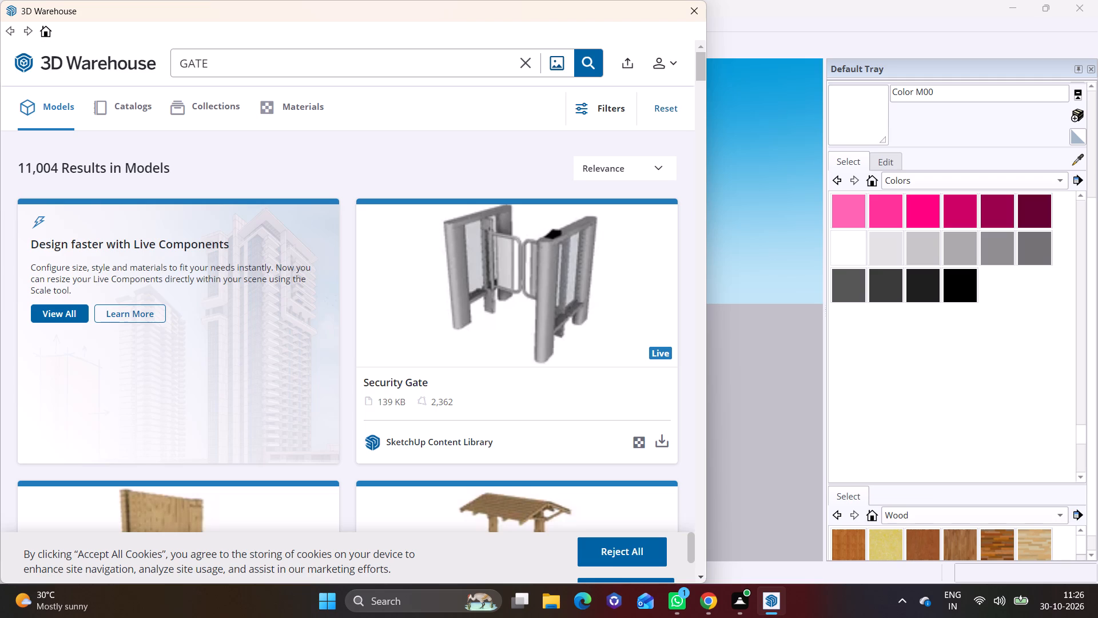
{"action": "left_click", "coordinate": [702, 574]}
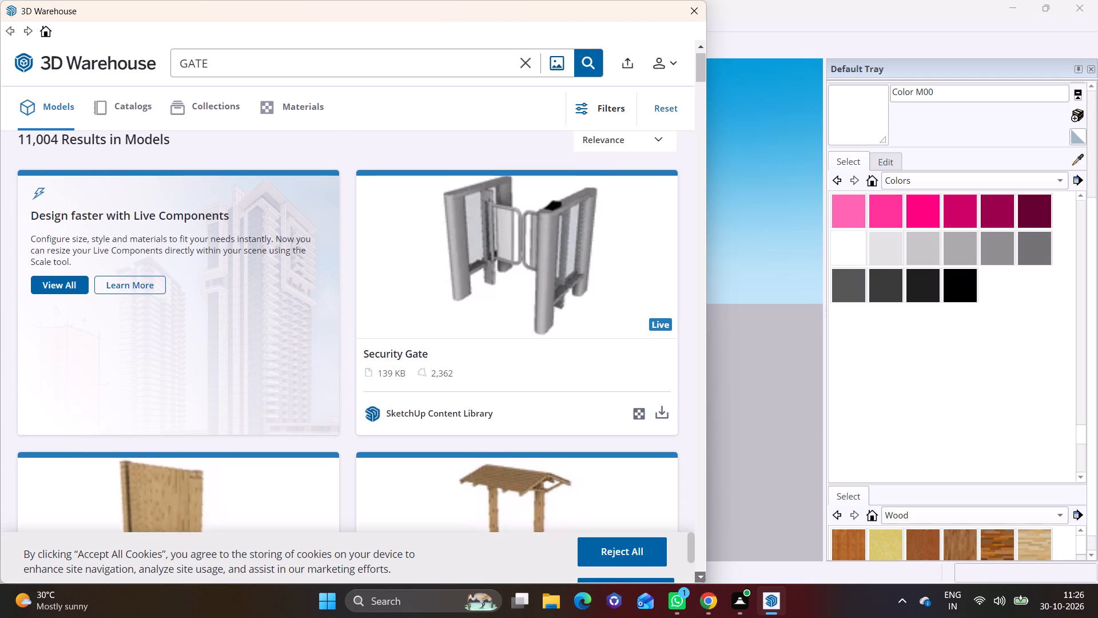
{"action": "left_click", "coordinate": [702, 575]}
{"action": "left_click", "coordinate": [702, 575]}
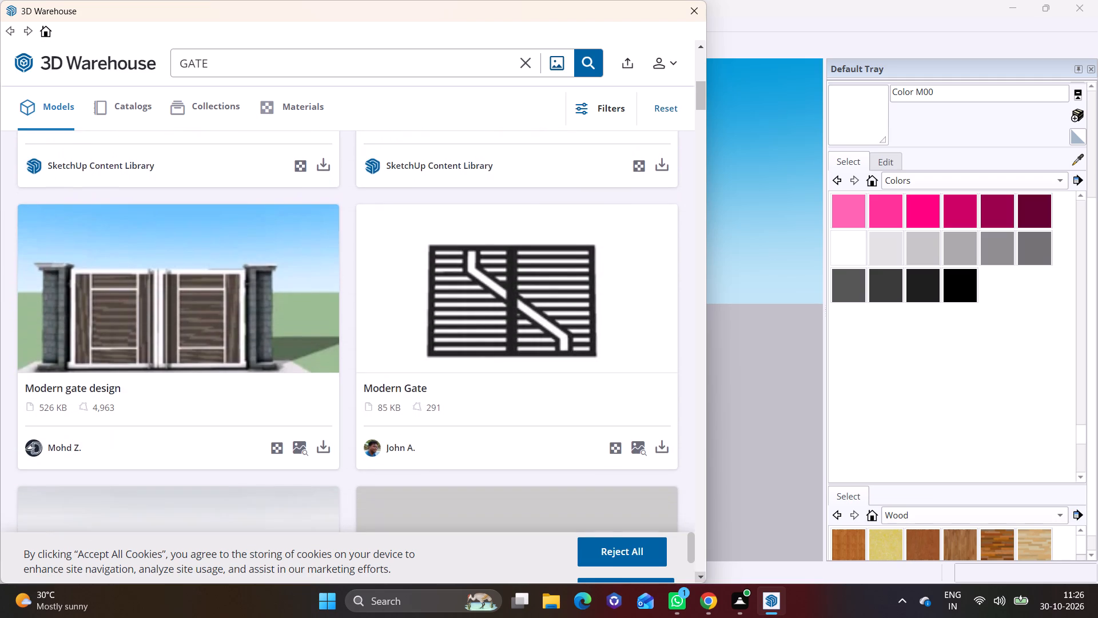
{"action": "left_click", "coordinate": [702, 575]}
{"action": "left_click", "coordinate": [702, 575]}
{"action": "left_click", "coordinate": [702, 575]}
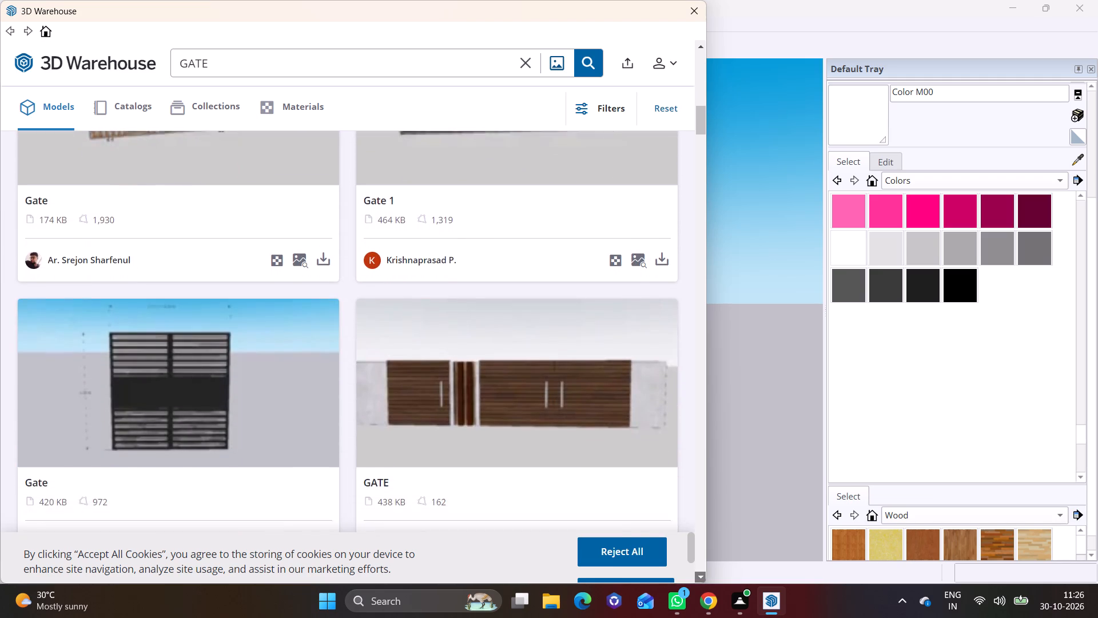
{"action": "left_click", "coordinate": [702, 575]}
{"action": "left_click", "coordinate": [702, 575]}
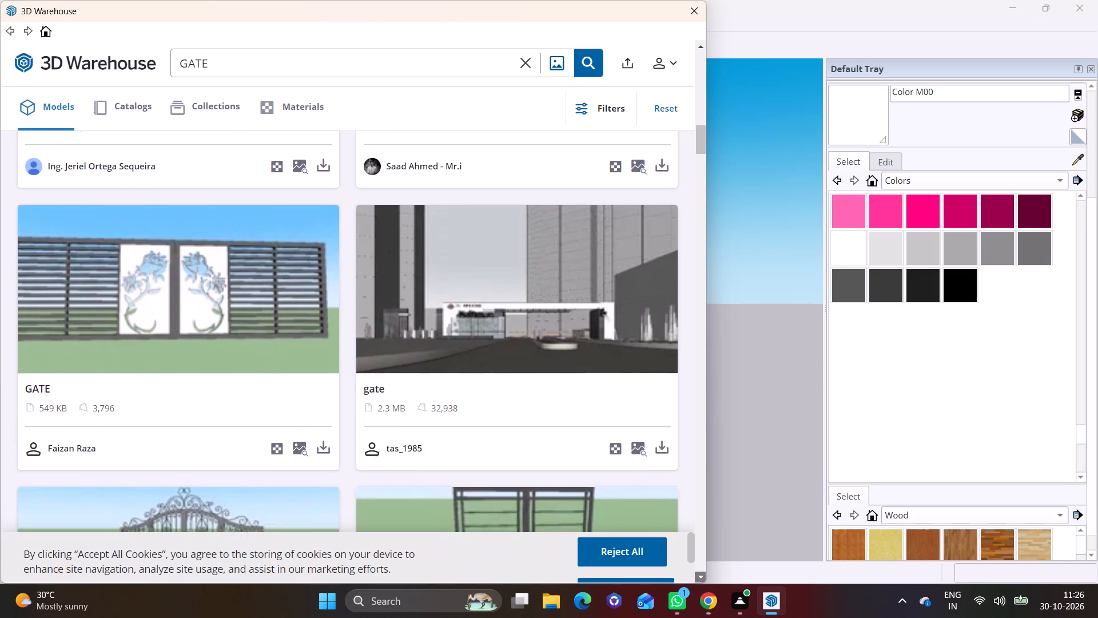
{"action": "left_click", "coordinate": [702, 575]}
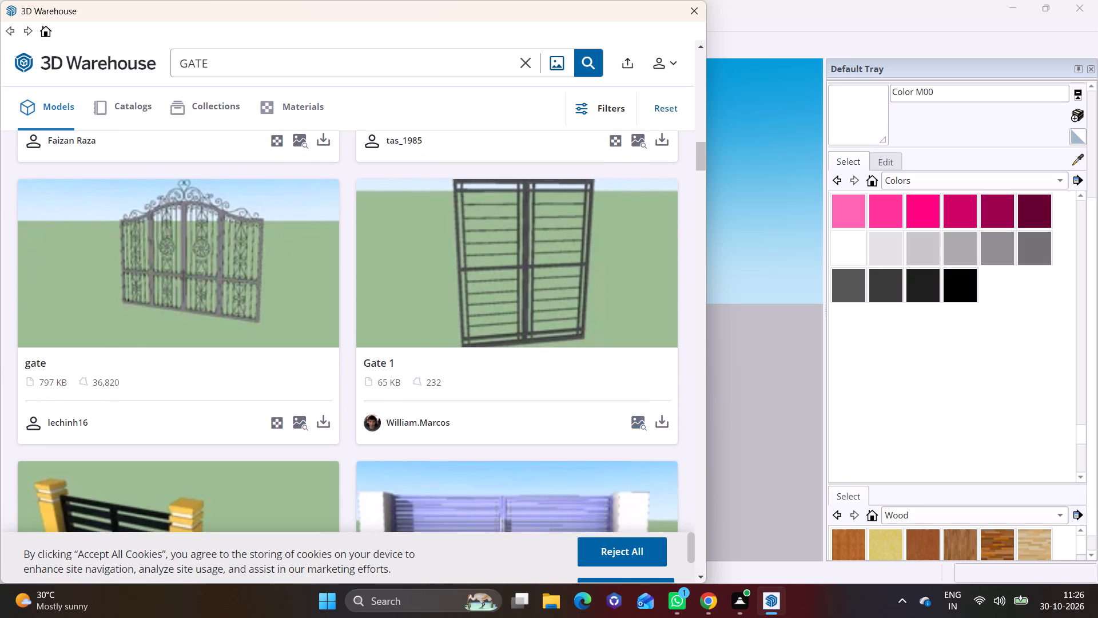
{"action": "left_click", "coordinate": [665, 418]}
{"action": "left_click", "coordinate": [316, 305]}
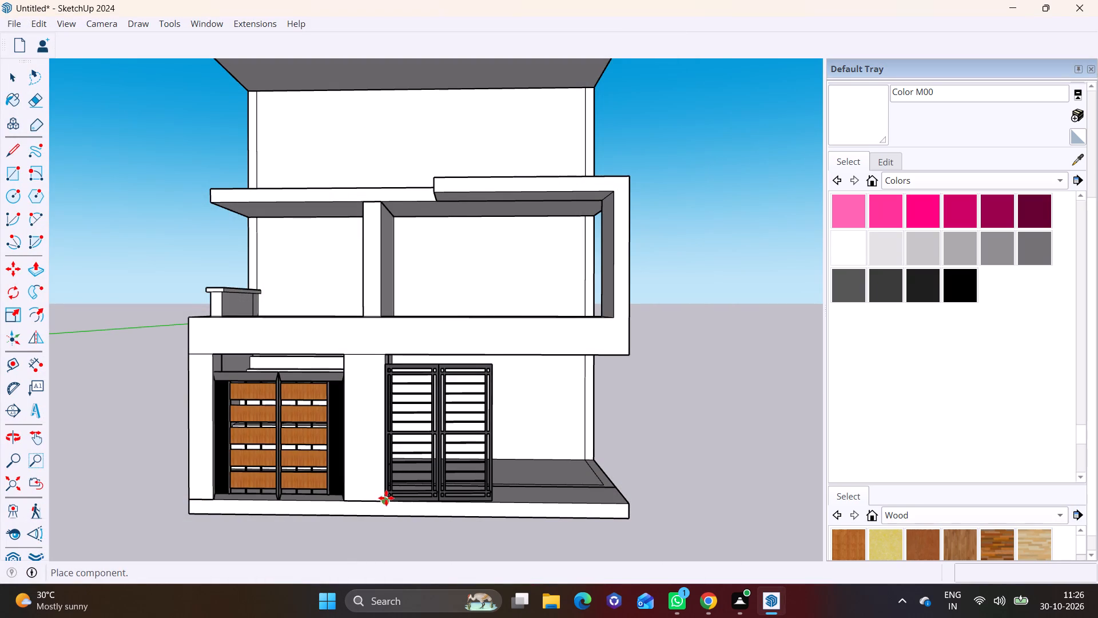
{"action": "left_click", "coordinate": [385, 498]}
Scale the new barred gate's height by a factor of 0.92, keeping its base on the plinth.
{"action": "scroll", "coordinate": [465, 382], "scroll_direction": "up", "scroll_amount": 6}
{"action": "middle_click_drag", "start_coordinate": [449, 398], "coordinate": [456, 402]}
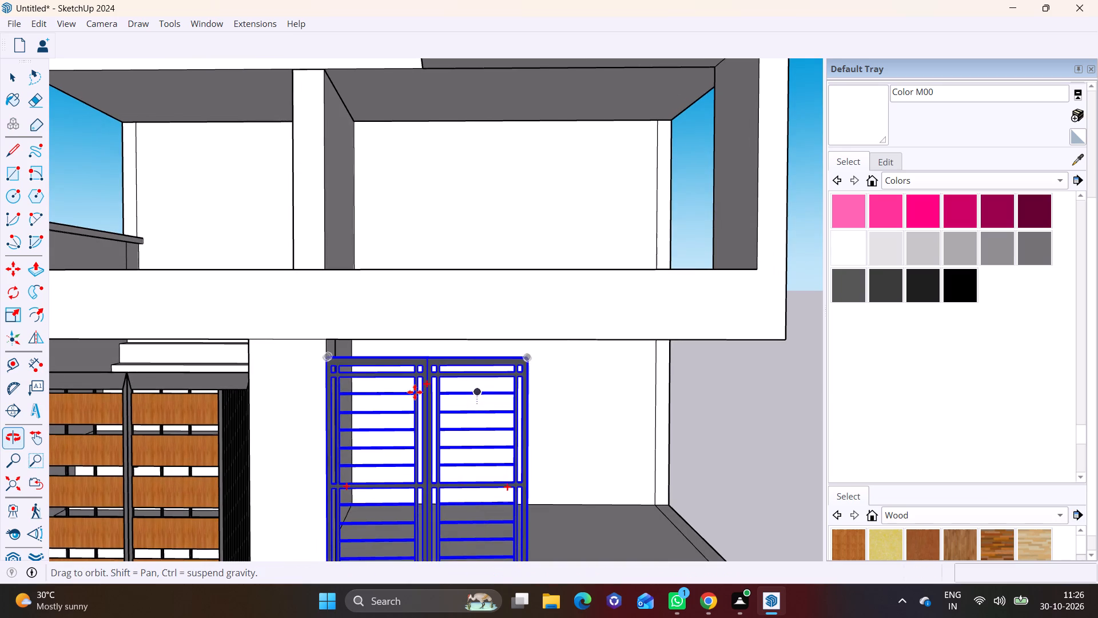
{"action": "left_click", "coordinate": [7, 312]}
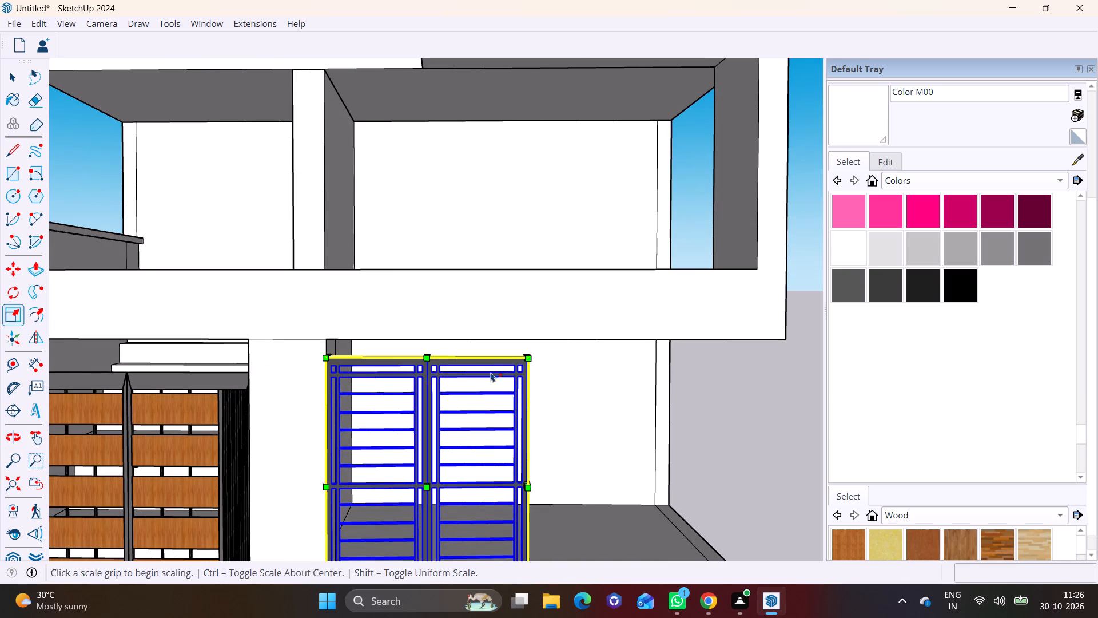
{"action": "middle_click_drag", "start_coordinate": [461, 373], "coordinate": [318, 413]}
{"action": "scroll", "coordinate": [288, 401], "scroll_direction": "up", "scroll_amount": 3}
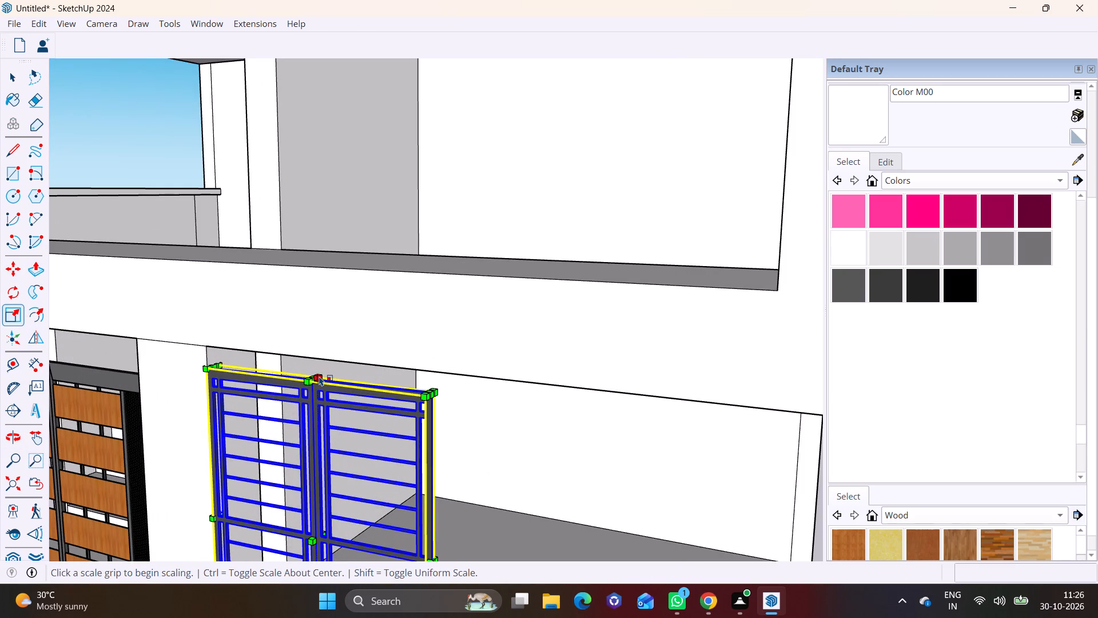
{"action": "left_click", "coordinate": [316, 376]}
{"action": "left_click", "coordinate": [316, 405]}
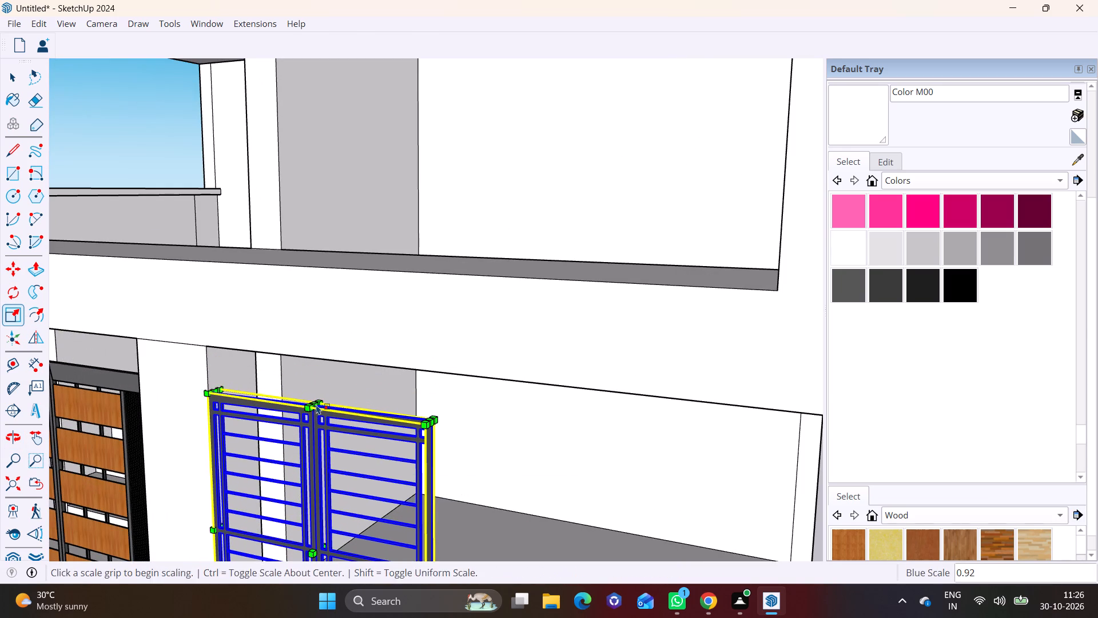
{"action": "key", "text": "space"}
Copy the barred gate along the plinth's front edge by about 8' 8" toward the open outer corner.
{"action": "scroll", "coordinate": [438, 438], "scroll_direction": "down", "scroll_amount": 7}
{"action": "middle_click_drag", "start_coordinate": [451, 450], "coordinate": [549, 436]}
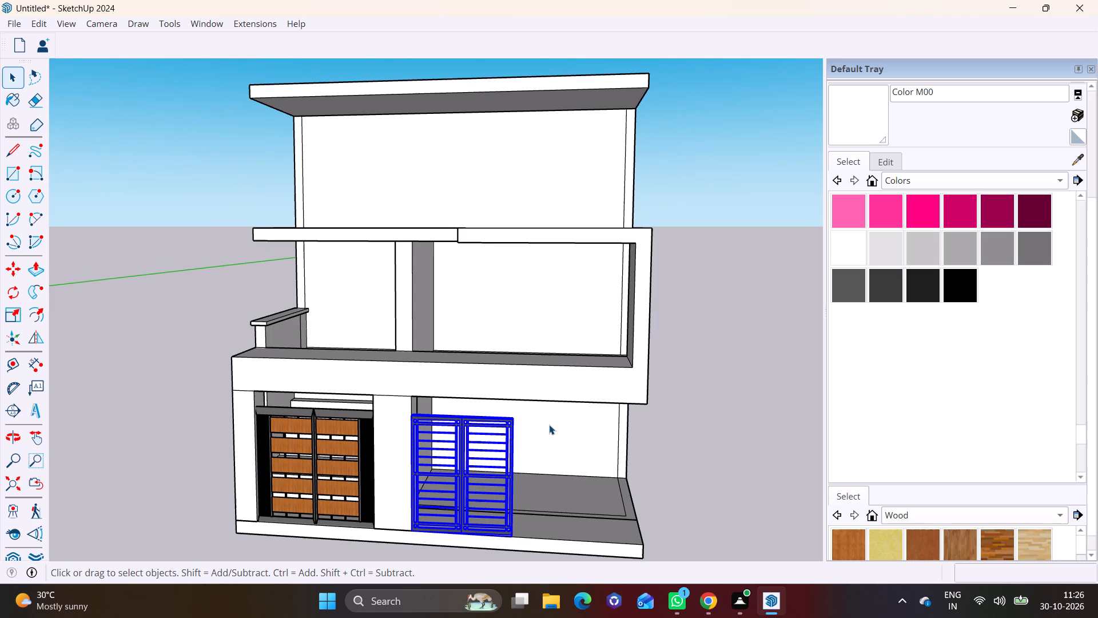
{"action": "scroll", "coordinate": [549, 425], "scroll_direction": "up", "scroll_amount": 1}
{"action": "middle_click_drag", "start_coordinate": [580, 493], "coordinate": [607, 461]}
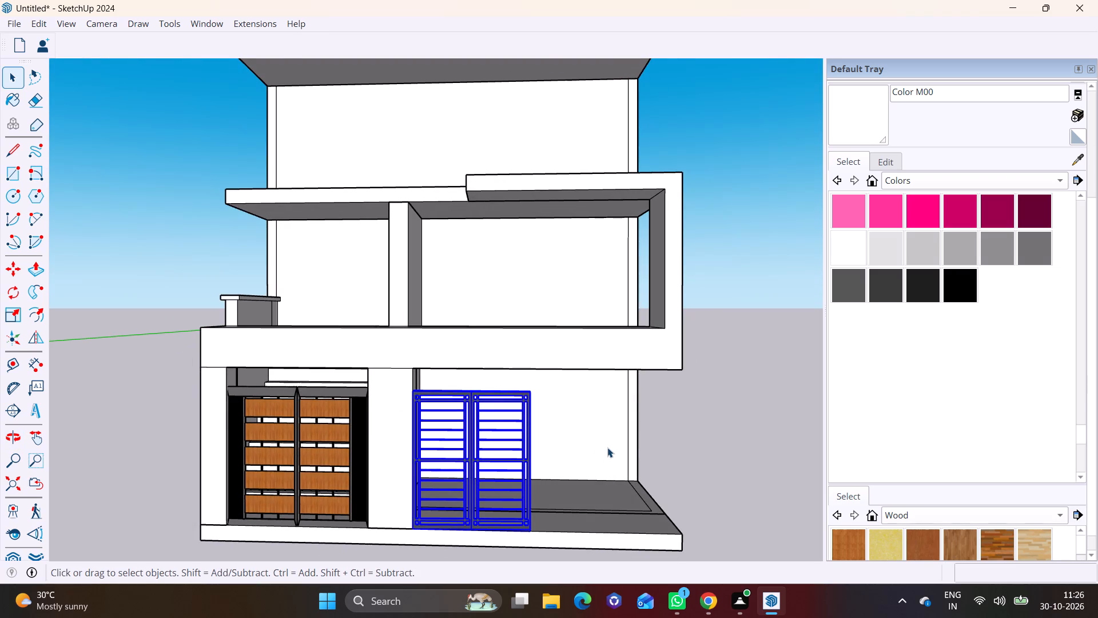
{"action": "scroll", "coordinate": [607, 447], "scroll_direction": "down", "scroll_amount": 1}
{"action": "key", "text": "space"}
{"action": "left_click", "coordinate": [534, 464]}
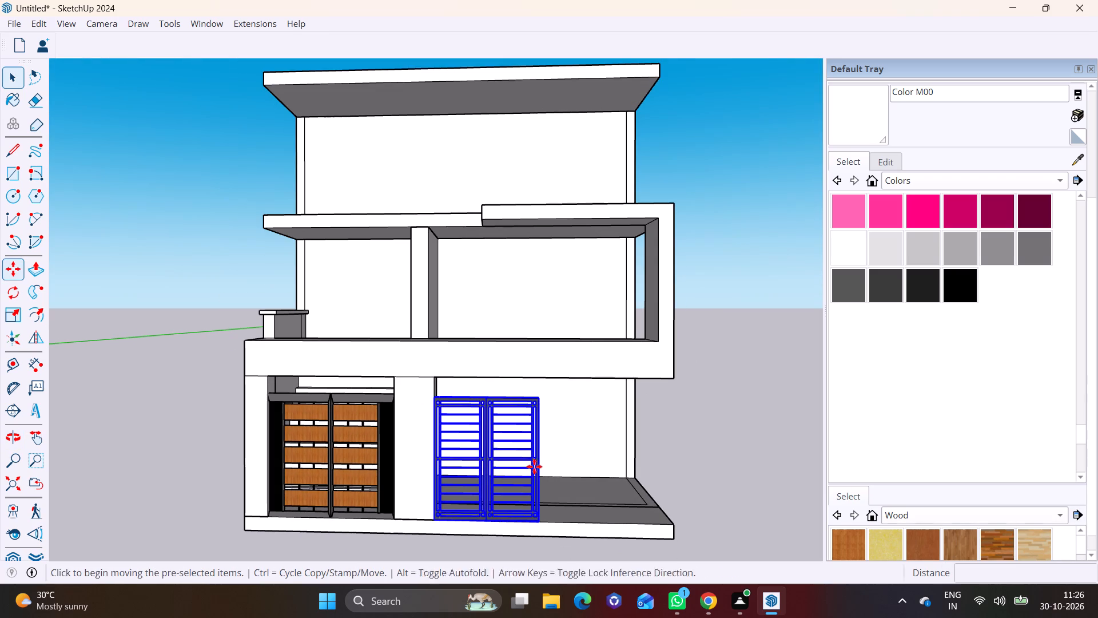
{"action": "key", "text": "m"}
{"action": "left_click", "coordinate": [537, 520]}
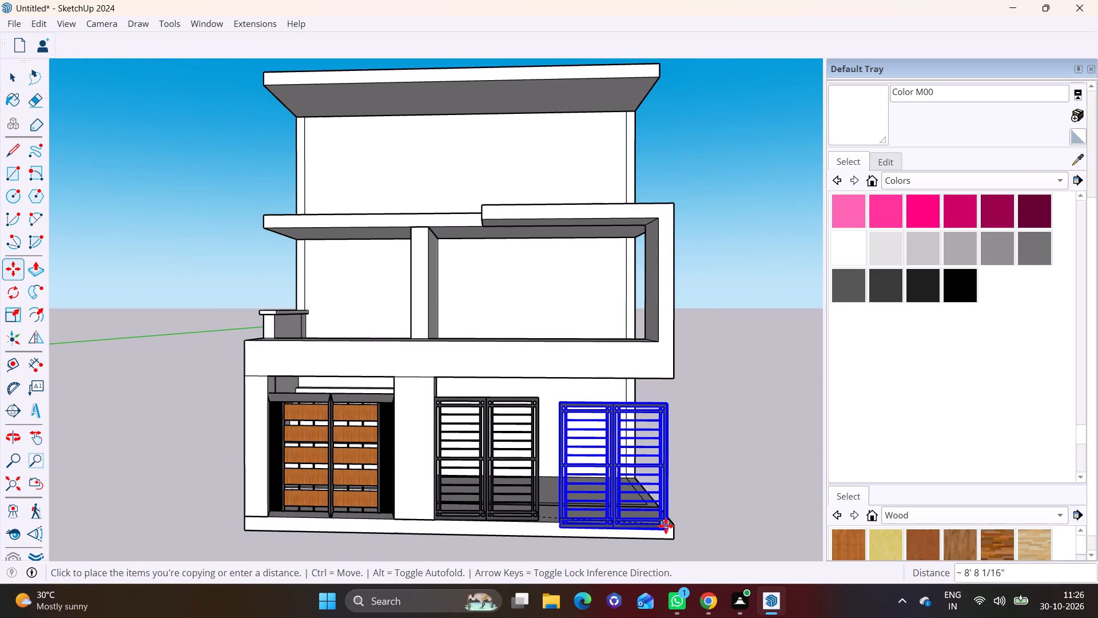
{"action": "left_click", "coordinate": [669, 525]}
Move the copied gate to align its lower outer corner with the plinth's front outer corner.
{"action": "middle_click_drag", "start_coordinate": [685, 530], "coordinate": [558, 525]}
{"action": "scroll", "coordinate": [578, 553], "scroll_direction": "up", "scroll_amount": 7}
{"action": "left_click_drag", "start_coordinate": [577, 542], "coordinate": [572, 535]}
{"action": "left_click", "coordinate": [572, 526]}
{"action": "key", "text": "space"}
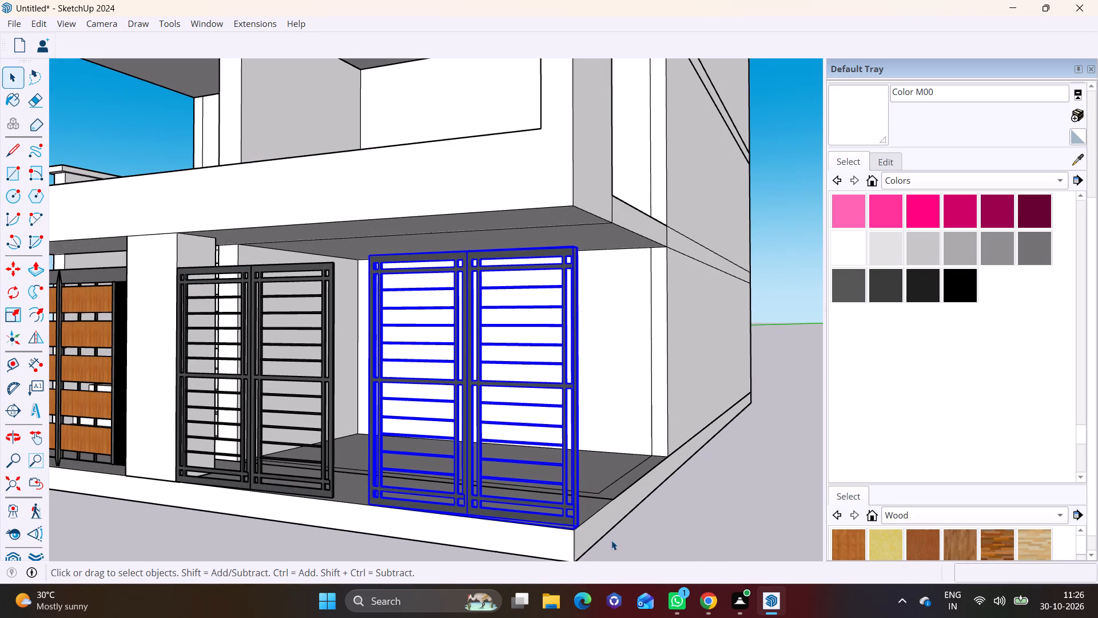
{"action": "left_click", "coordinate": [688, 537]}
Search 3D Warehouse for "car" models.
{"action": "scroll", "coordinate": [628, 516], "scroll_direction": "down", "scroll_amount": 8}
{"action": "middle_click_drag", "start_coordinate": [629, 516], "coordinate": [737, 514]}
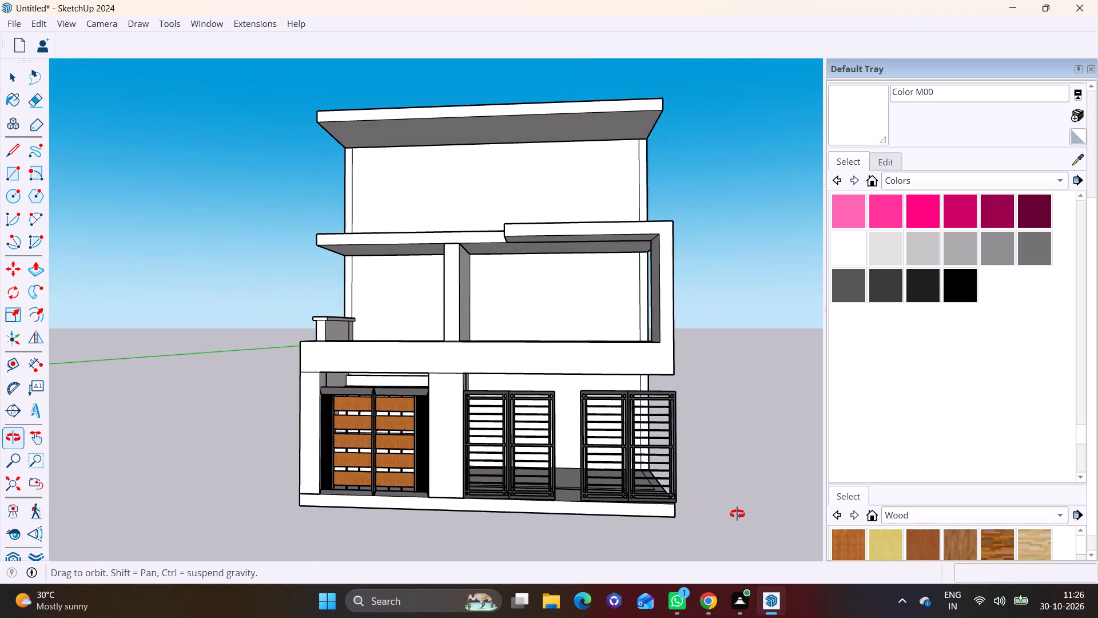
{"action": "middle_click_drag", "start_coordinate": [737, 514], "coordinate": [753, 512]}
{"action": "scroll", "coordinate": [746, 487], "scroll_direction": "down", "scroll_amount": 2}
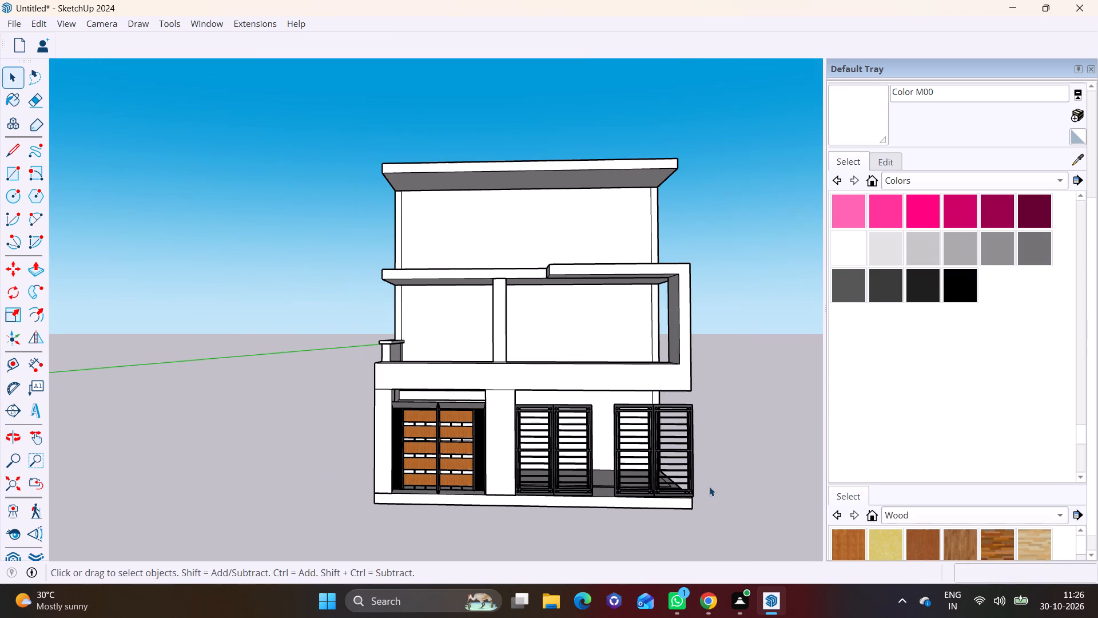
{"action": "scroll", "coordinate": [651, 453], "scroll_direction": "up", "scroll_amount": 3}
{"action": "left_click", "coordinate": [204, 22]}
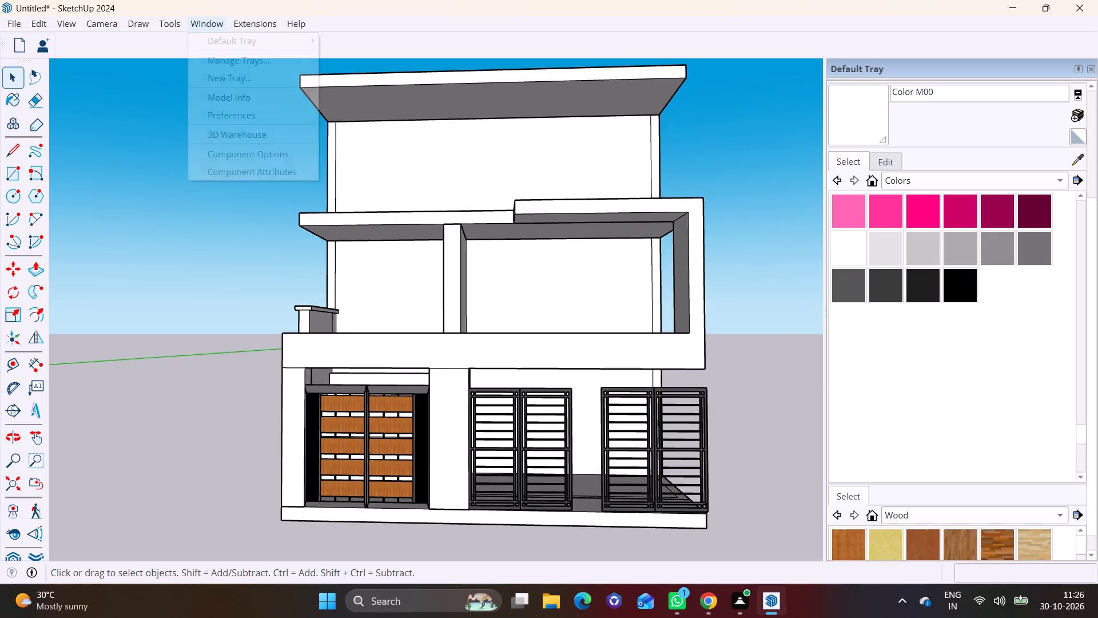
{"action": "left_click", "coordinate": [233, 132]}
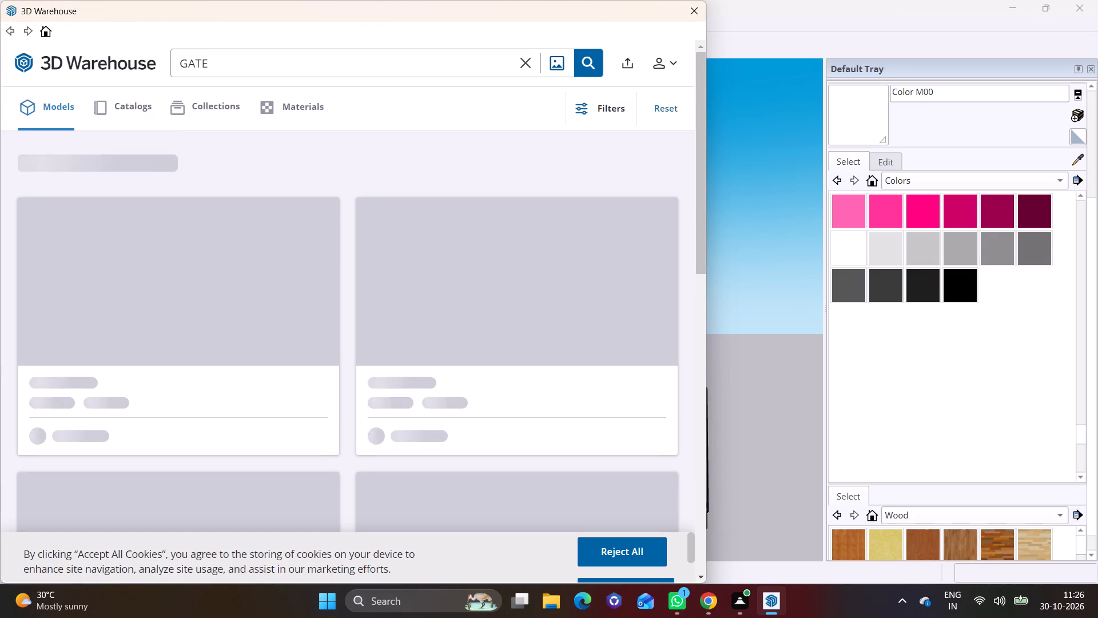
{"action": "left_click", "coordinate": [527, 62]}
{"action": "type", "text": "car"}
{"action": "key", "text": "Return"}
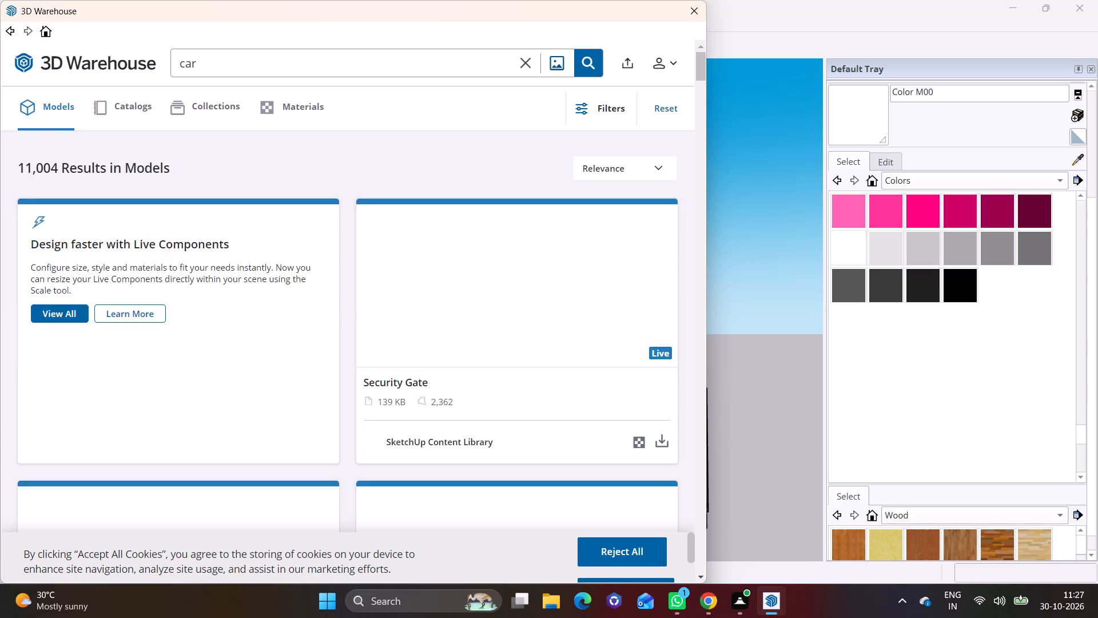
Load the 4.8 MB white CAR model and place it in the ground-floor bay, at the first barred gate's lower corner.
{"action": "left_click", "coordinate": [691, 575]}
{"action": "left_click", "coordinate": [696, 575]}
{"action": "left_click", "coordinate": [697, 575]}
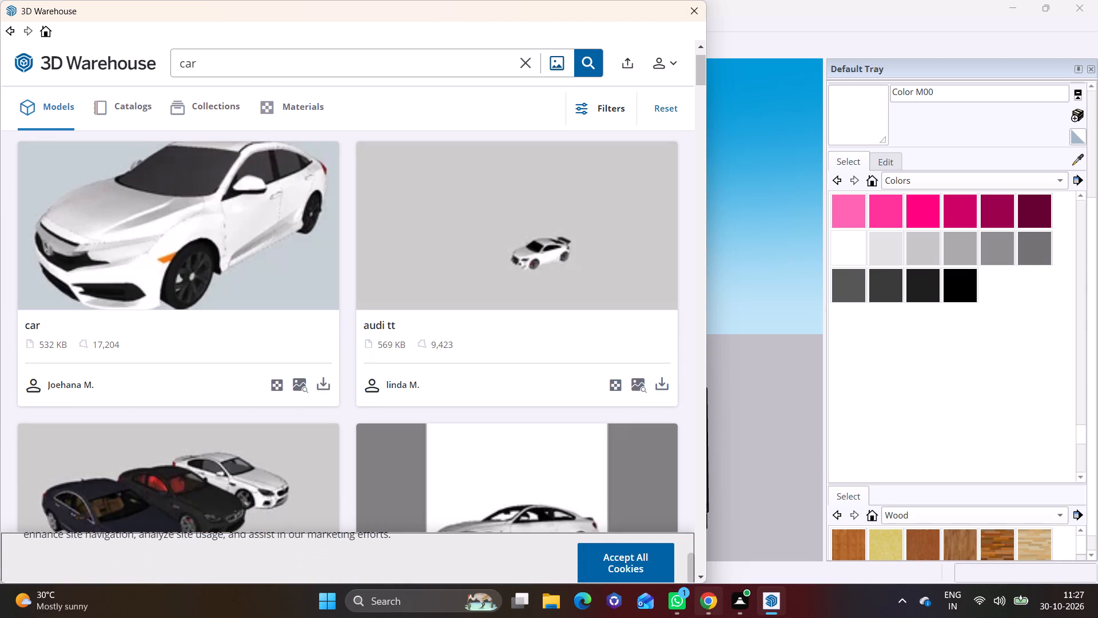
{"action": "left_click", "coordinate": [701, 572]}
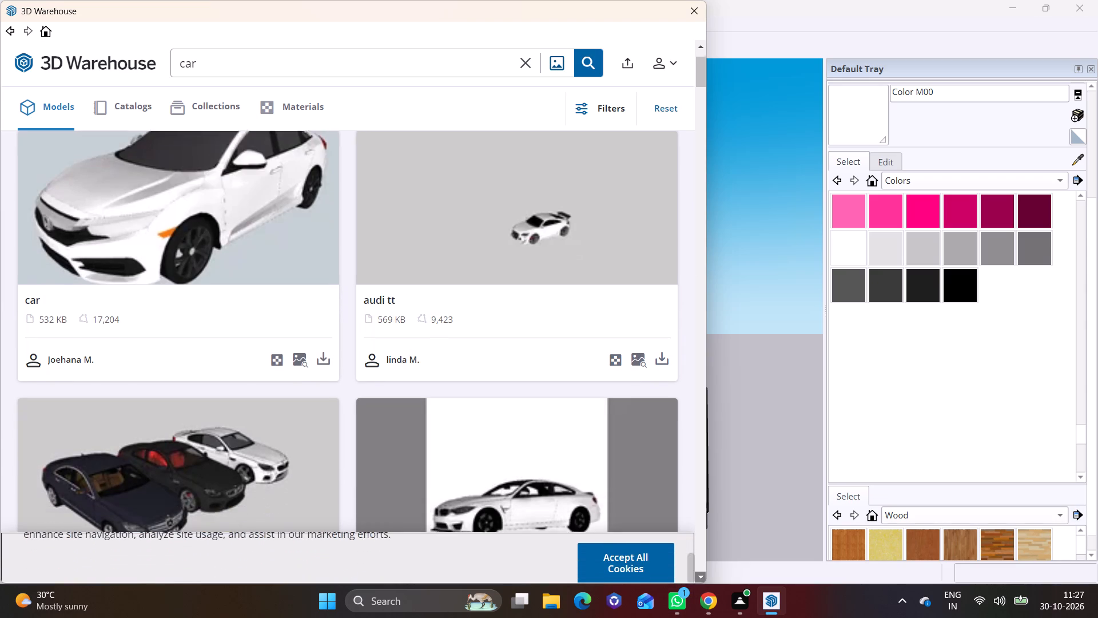
{"action": "left_click", "coordinate": [701, 572]}
{"action": "left_click", "coordinate": [701, 572]}
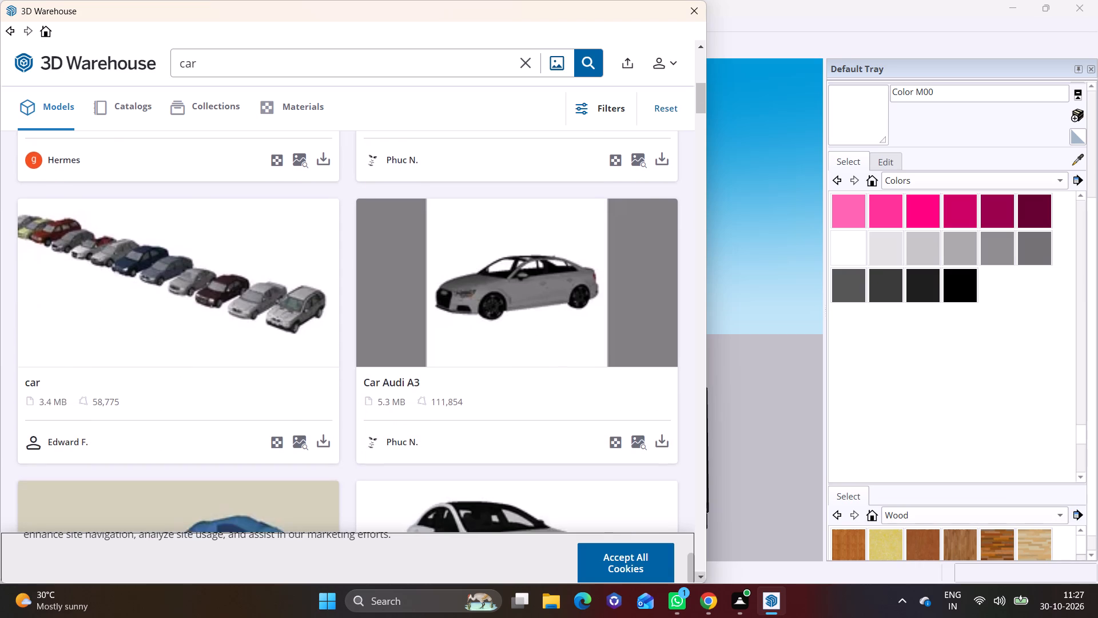
{"action": "left_click", "coordinate": [701, 572]}
{"action": "left_click", "coordinate": [701, 572]}
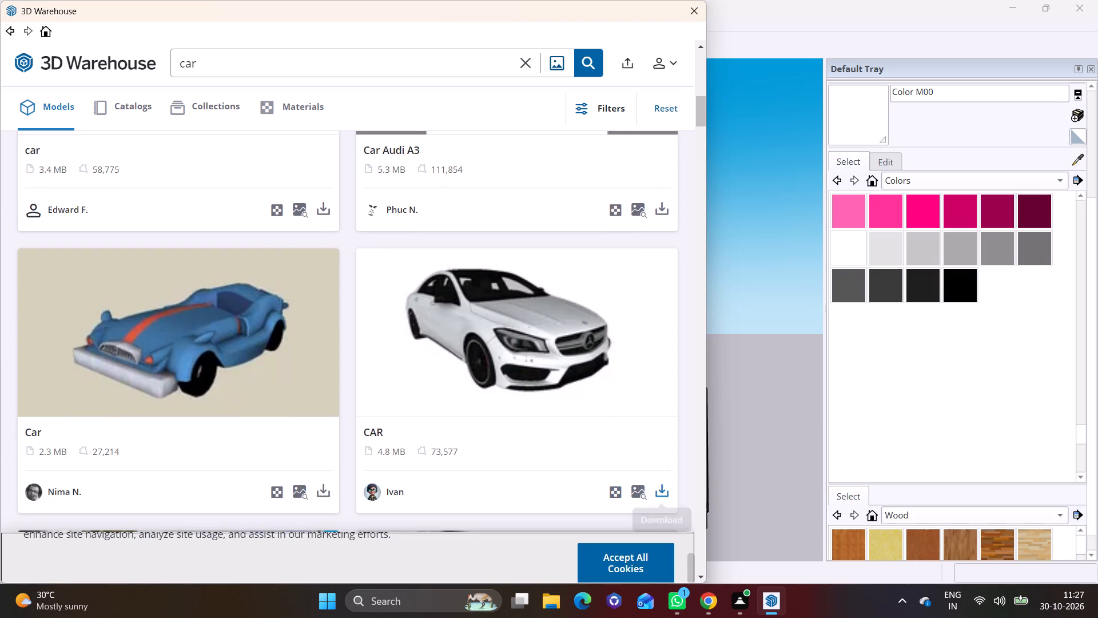
{"action": "left_click", "coordinate": [659, 490]}
{"action": "left_click", "coordinate": [311, 305]}
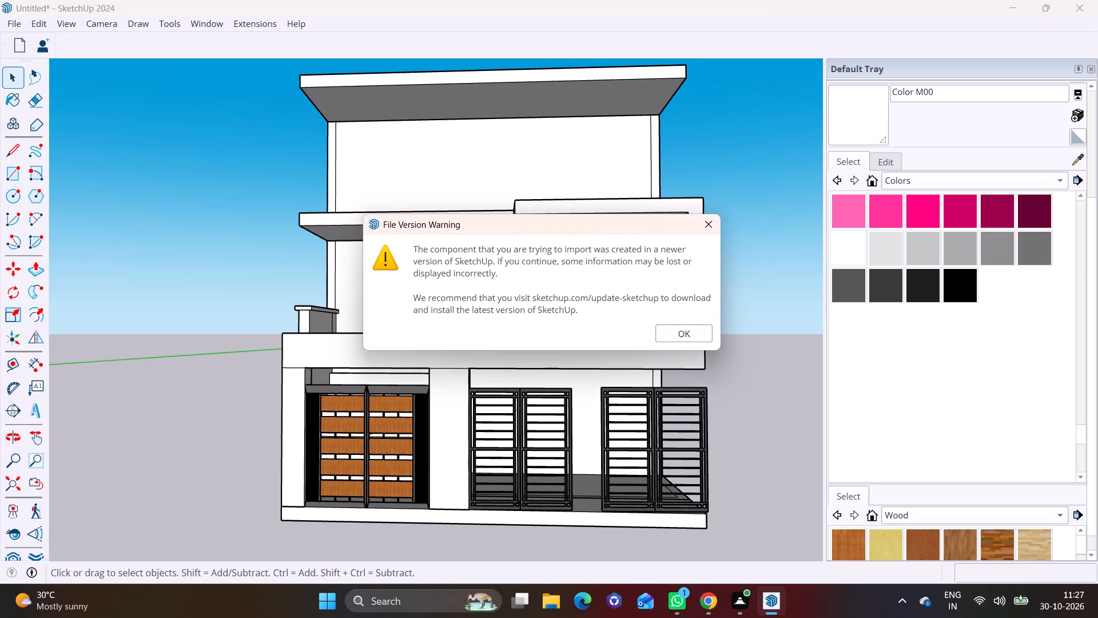
{"action": "left_click", "coordinate": [666, 335]}
{"action": "scroll", "coordinate": [507, 442], "scroll_direction": "down", "scroll_amount": 4}
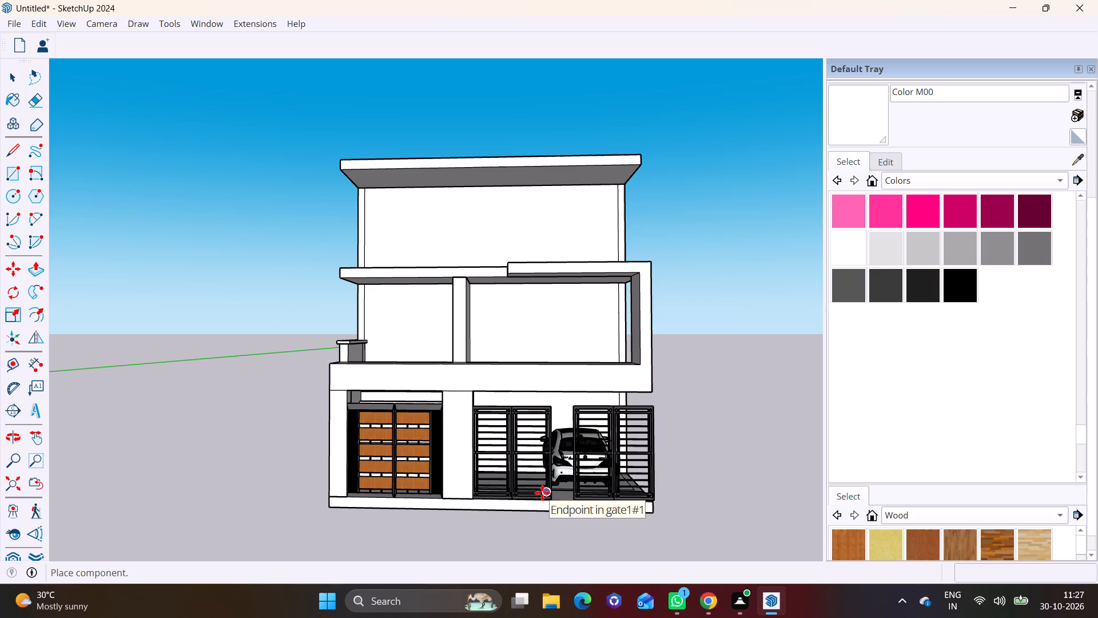
{"action": "left_click", "coordinate": [542, 493]}
Rotate the white car 180° horizontally about a point on the ground outside the building's open side.
{"action": "middle_click_drag", "start_coordinate": [562, 455], "coordinate": [255, 577]}
{"action": "middle_click_drag", "start_coordinate": [426, 536], "coordinate": [417, 440]}
{"action": "scroll", "coordinate": [423, 457], "scroll_direction": "up", "scroll_amount": 2}
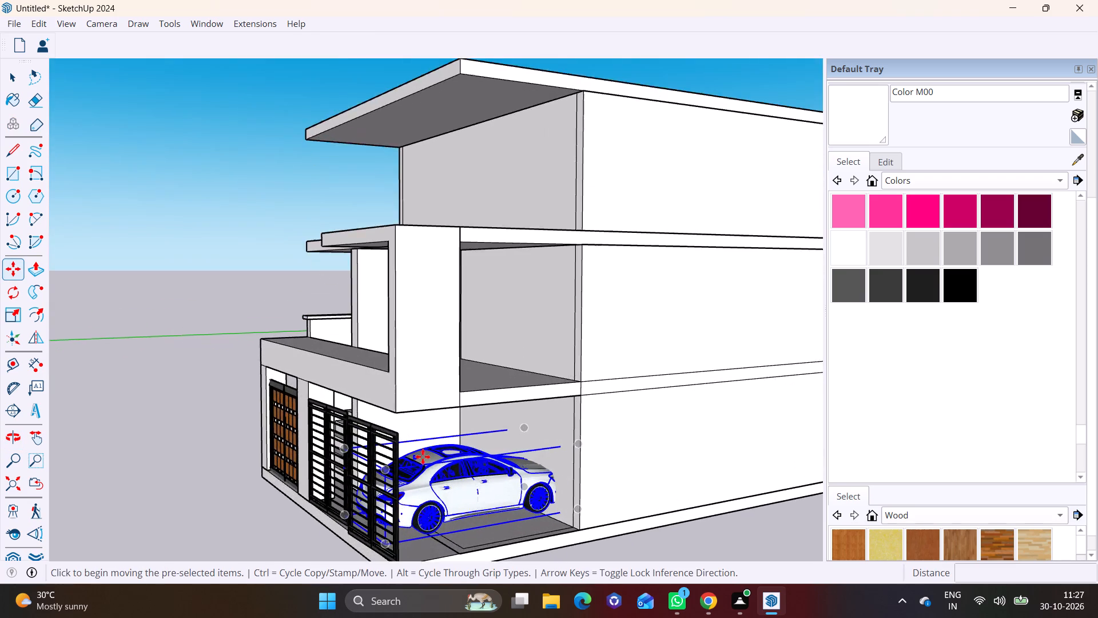
{"action": "scroll", "coordinate": [423, 457], "scroll_direction": "up", "scroll_amount": 2}
{"action": "middle_click_drag", "start_coordinate": [449, 482], "coordinate": [364, 394]}
{"action": "middle_click_drag", "start_coordinate": [368, 424], "coordinate": [291, 462]}
{"action": "scroll", "coordinate": [296, 448], "scroll_direction": "down", "scroll_amount": 1}
{"action": "scroll", "coordinate": [296, 448], "scroll_direction": "up", "scroll_amount": 2}
{"action": "scroll", "coordinate": [296, 448], "scroll_direction": "down", "scroll_amount": 5}
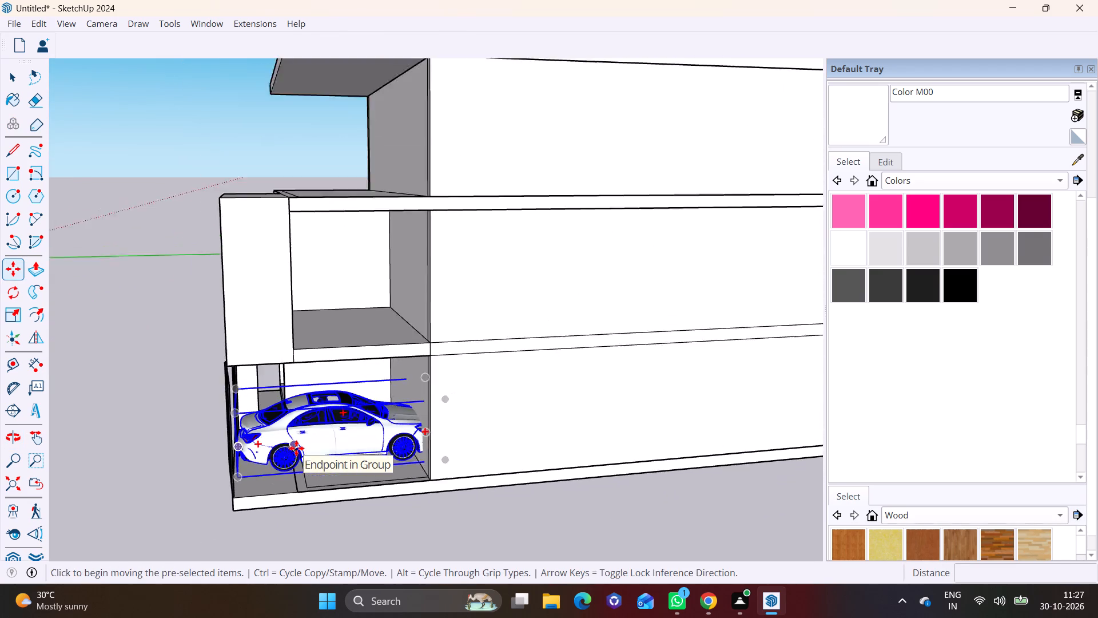
{"action": "scroll", "coordinate": [296, 448], "scroll_direction": "down", "scroll_amount": 2}
{"action": "middle_click_drag", "start_coordinate": [353, 457], "coordinate": [353, 383], "text": "shift"}
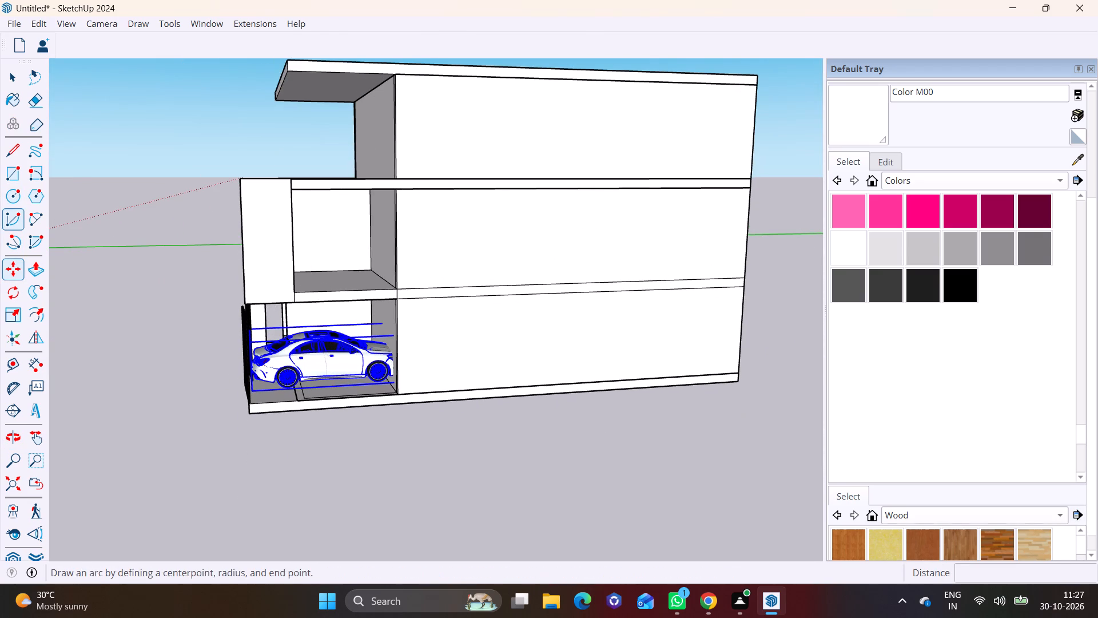
{"action": "left_click", "coordinate": [17, 291]}
{"action": "left_click", "coordinate": [363, 461]}
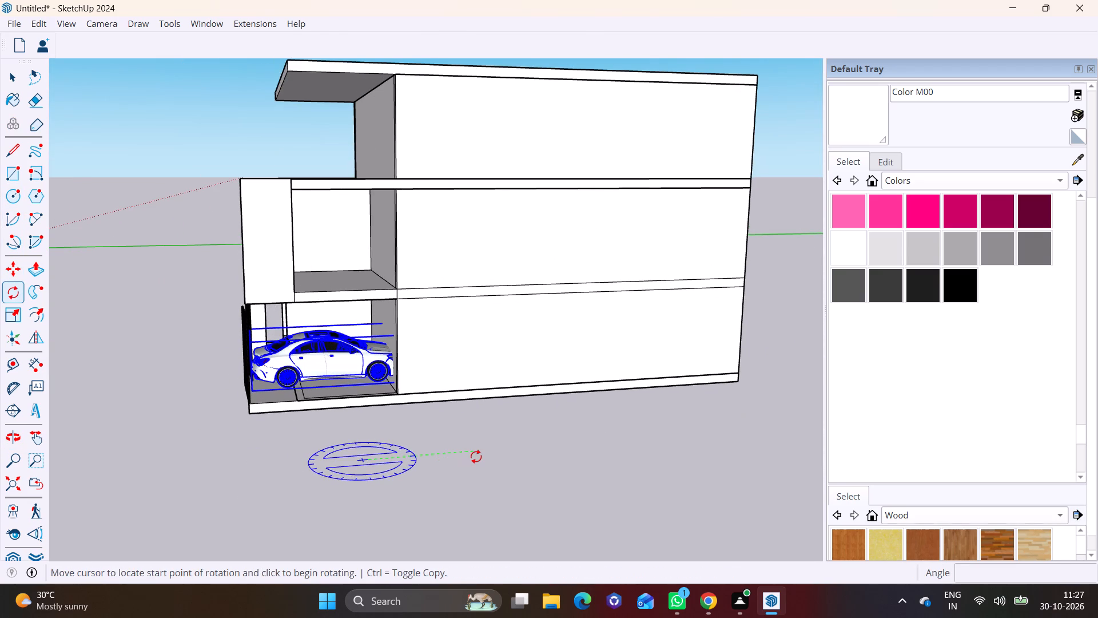
{"action": "left_click", "coordinate": [476, 457]}
{"action": "left_click", "coordinate": [217, 476]}
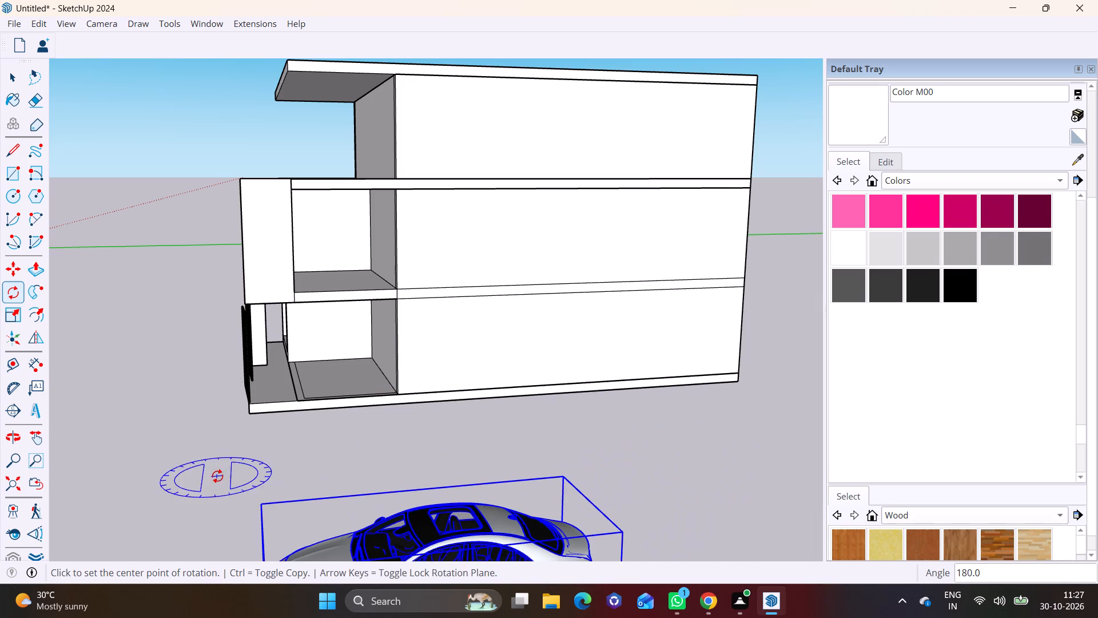
Scale the white car down uniformly from its lower front corner to suit the depth of the parking bay.
{"action": "key", "text": "m"}
{"action": "scroll", "coordinate": [498, 541], "scroll_direction": "down", "scroll_amount": 2}
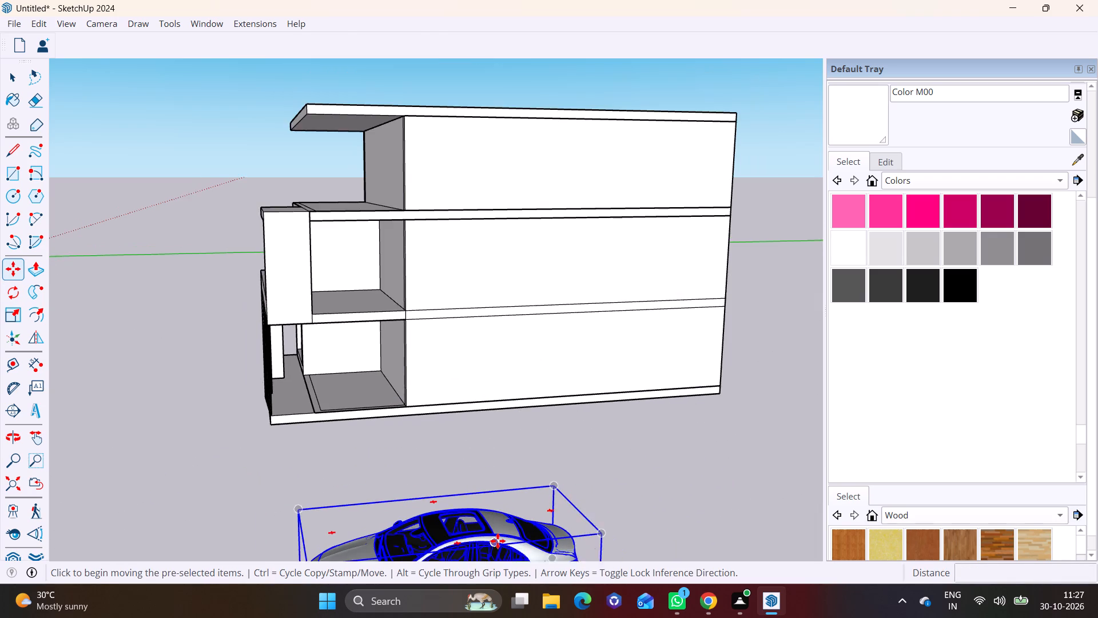
{"action": "middle_click_drag", "start_coordinate": [498, 541], "coordinate": [479, 447], "text": "shift"}
{"action": "left_click", "coordinate": [6, 310]}
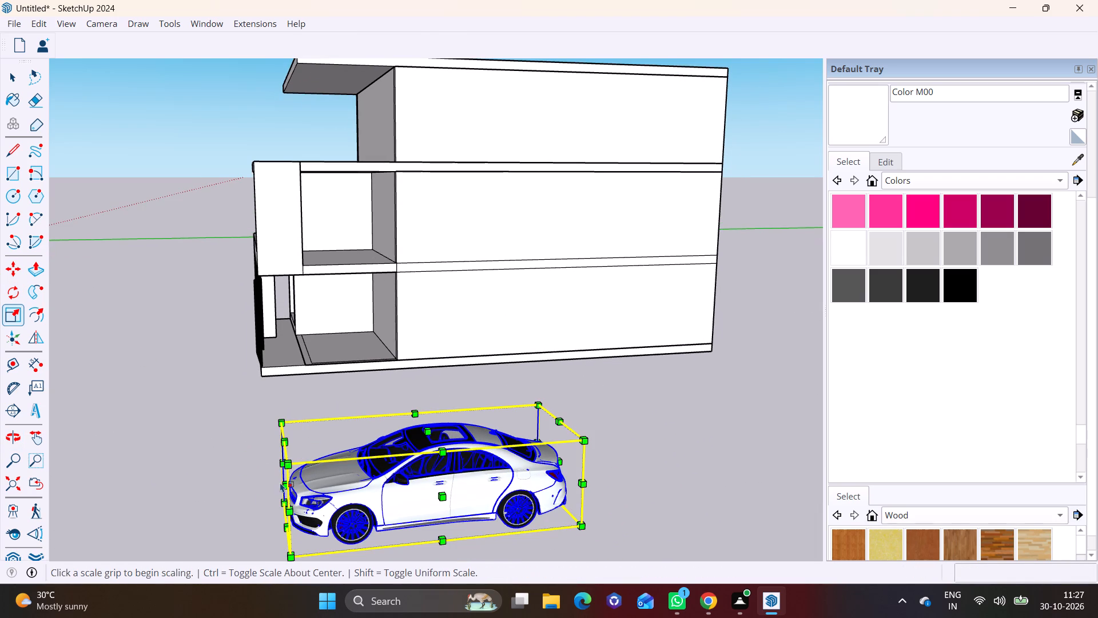
{"action": "left_click", "coordinate": [283, 499]}
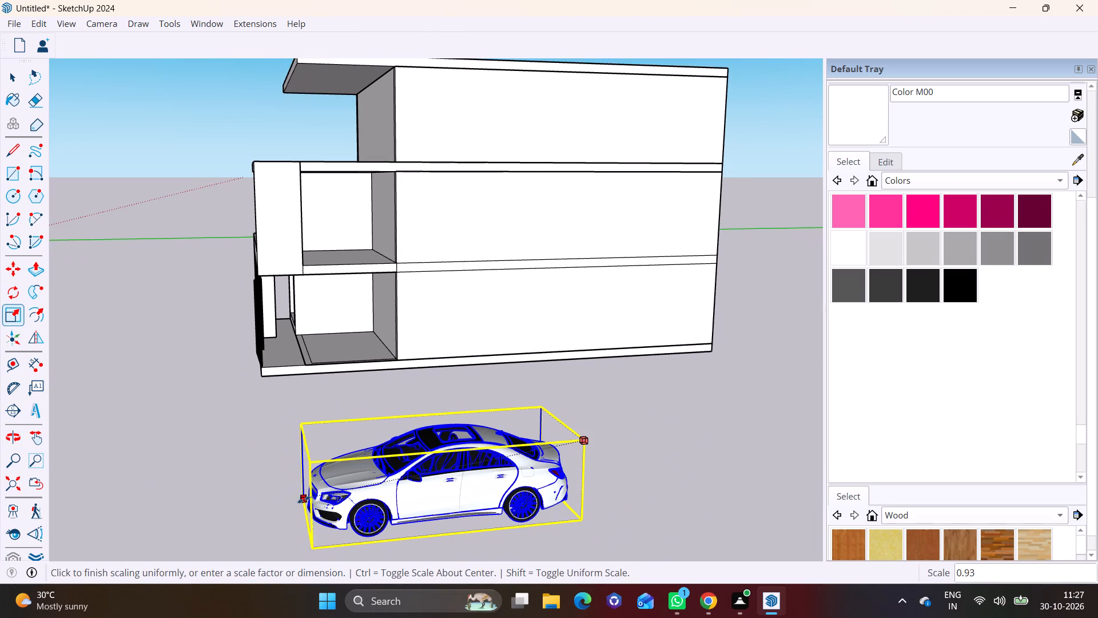
{"action": "left_click", "coordinate": [358, 500]}
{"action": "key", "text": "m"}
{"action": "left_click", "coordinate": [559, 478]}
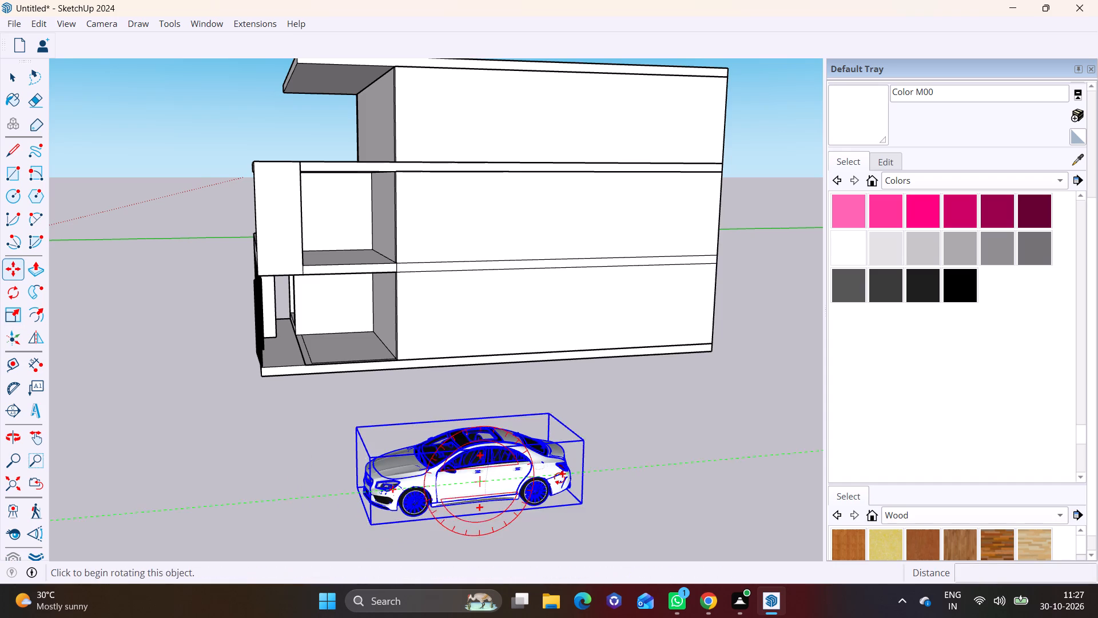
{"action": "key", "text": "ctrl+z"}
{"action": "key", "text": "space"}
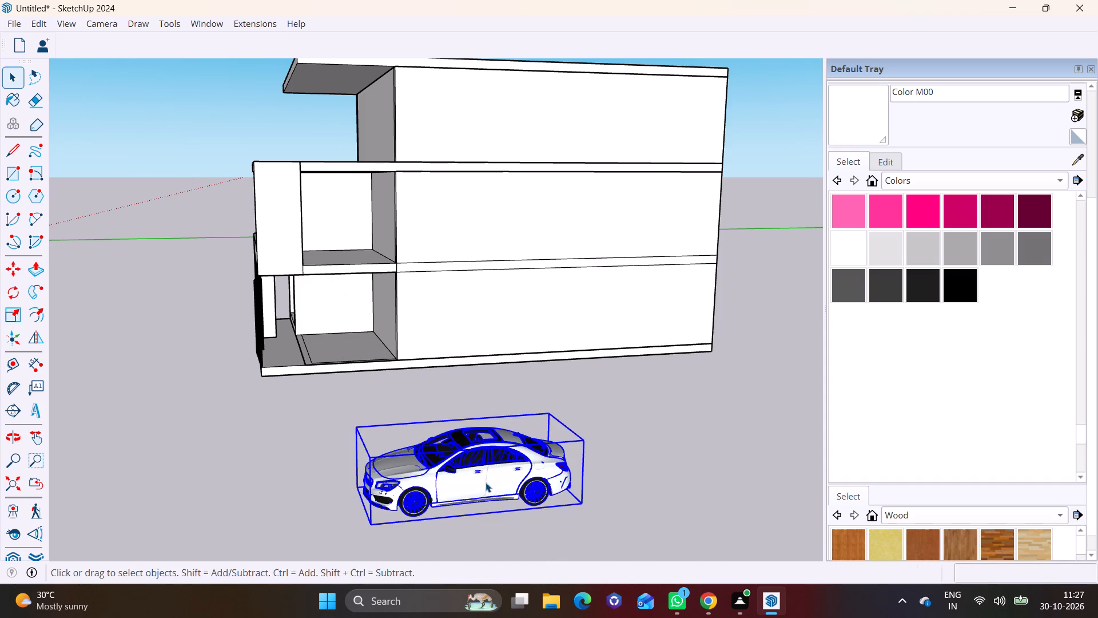
Move the reduced car about 42' back to the building, alongside the plinth edge of the open ground-floor bay.
{"action": "key", "text": "m"}
{"action": "left_click", "coordinate": [466, 514]}
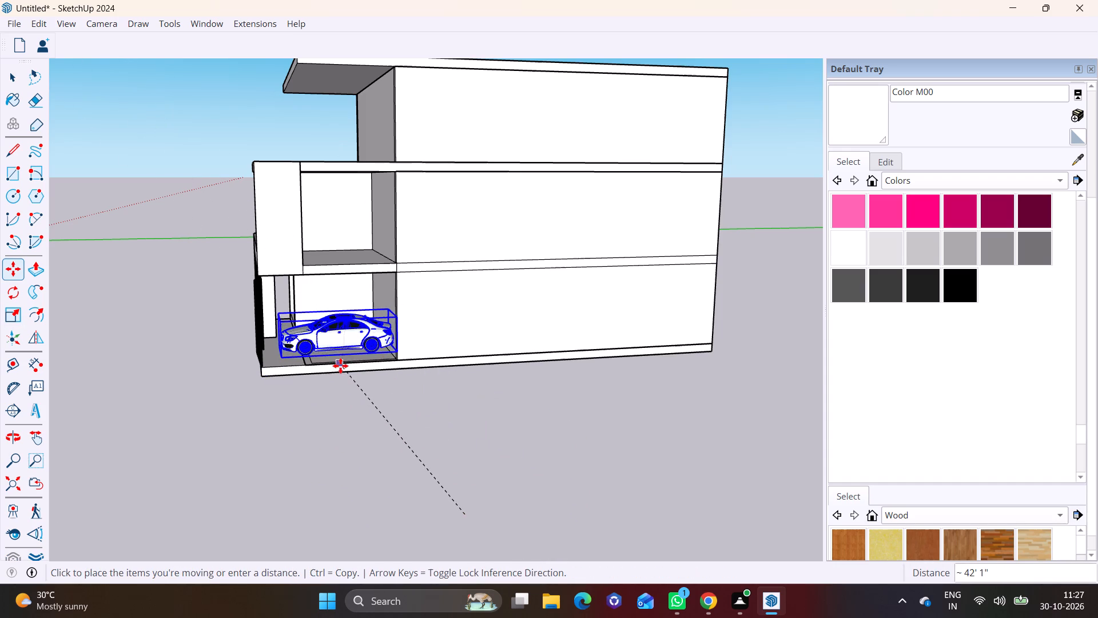
{"action": "left_click", "coordinate": [333, 371]}
{"action": "key", "text": "space"}
{"action": "left_click", "coordinate": [382, 410]}
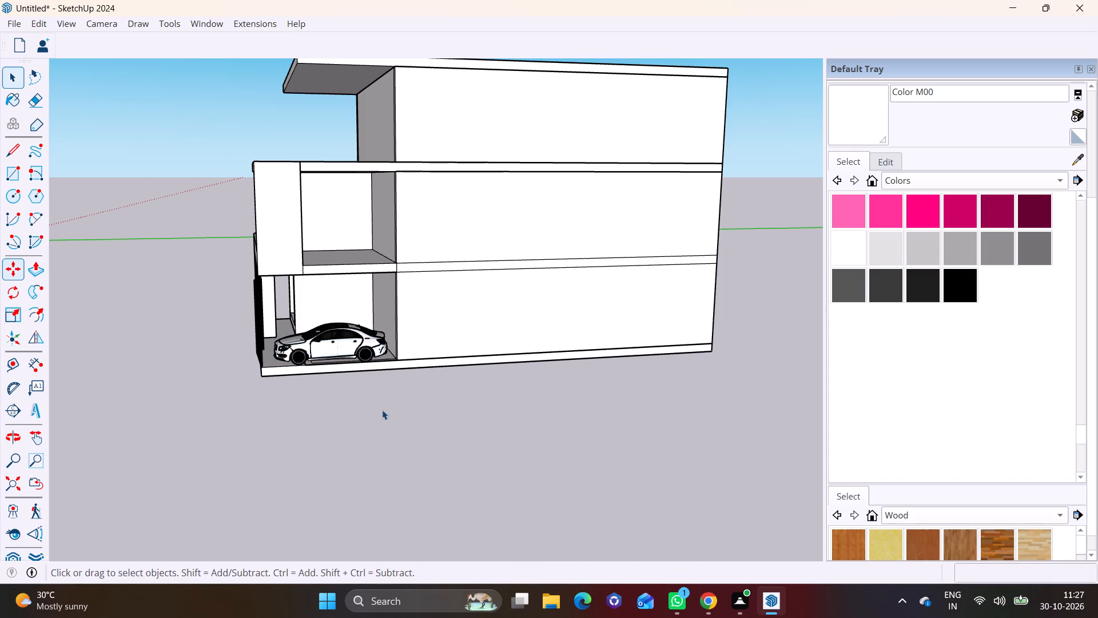
Move the white car sideways about 7' 4" into the parking bay, behind the outer barred gate.
{"action": "middle_click_drag", "start_coordinate": [327, 406], "coordinate": [681, 488]}
{"action": "scroll", "coordinate": [574, 425], "scroll_direction": "up", "scroll_amount": 5}
{"action": "middle_click_drag", "start_coordinate": [531, 434], "coordinate": [627, 446]}
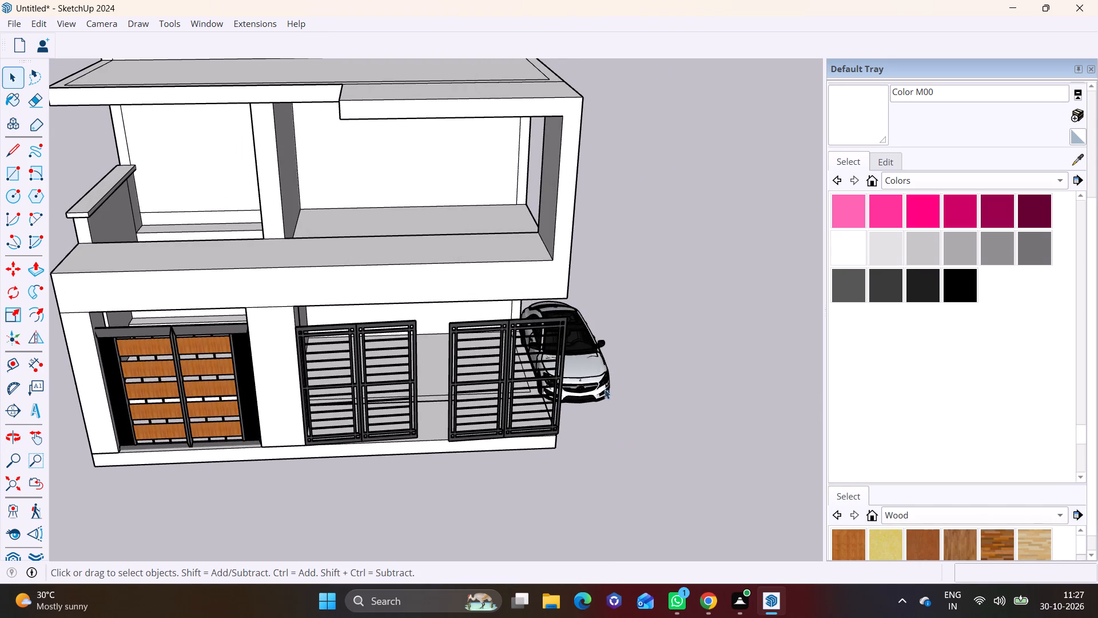
{"action": "left_click", "coordinate": [590, 378]}
{"action": "key", "text": "m"}
{"action": "left_click", "coordinate": [579, 376]}
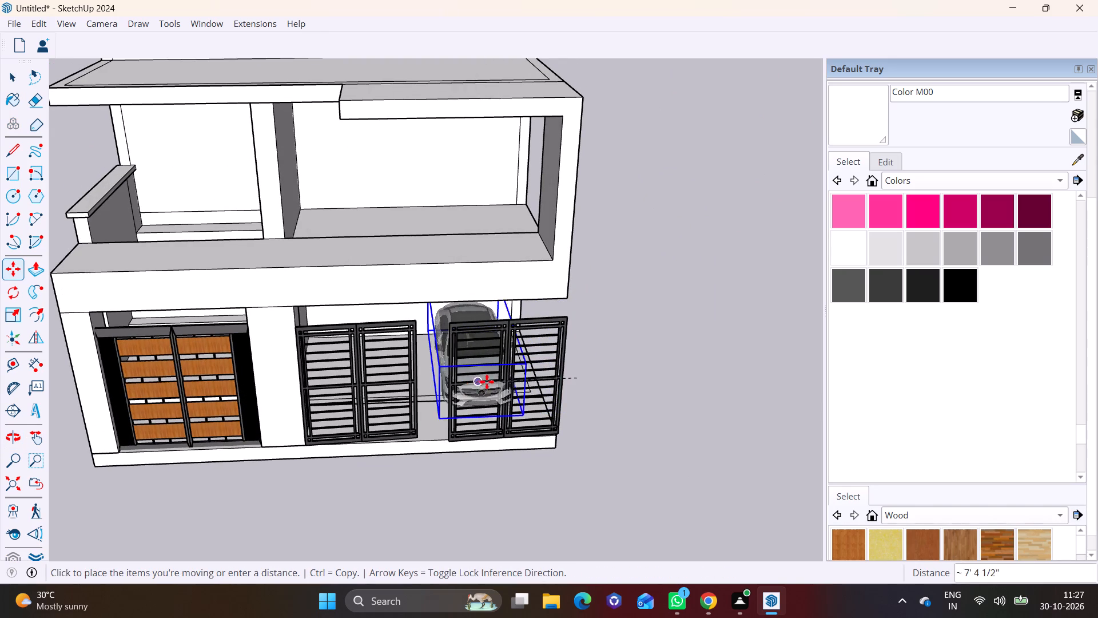
{"action": "left_click", "coordinate": [488, 382]}
{"action": "key", "text": "space"}
{"action": "left_click", "coordinate": [616, 398]}
Find the red sports car model "cars" in the 3D Warehouse car results and load it directly into the model.
{"action": "middle_click_drag", "start_coordinate": [590, 394], "coordinate": [360, 339]}
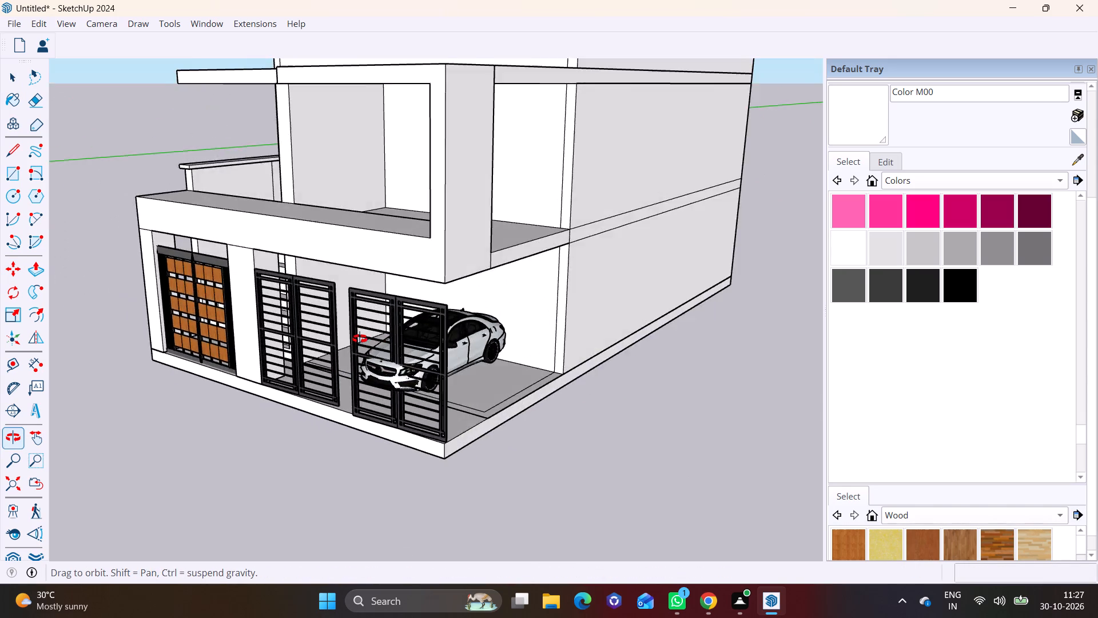
{"action": "middle_click_drag", "start_coordinate": [360, 339], "coordinate": [477, 381]}
{"action": "left_click", "coordinate": [218, 19]}
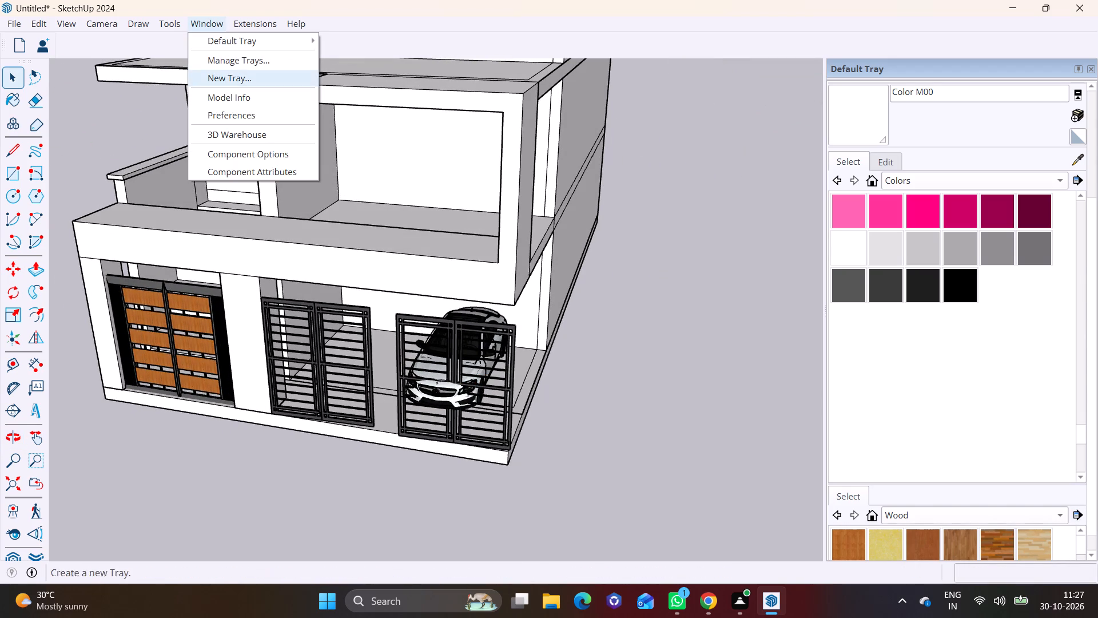
{"action": "left_click", "coordinate": [239, 127]}
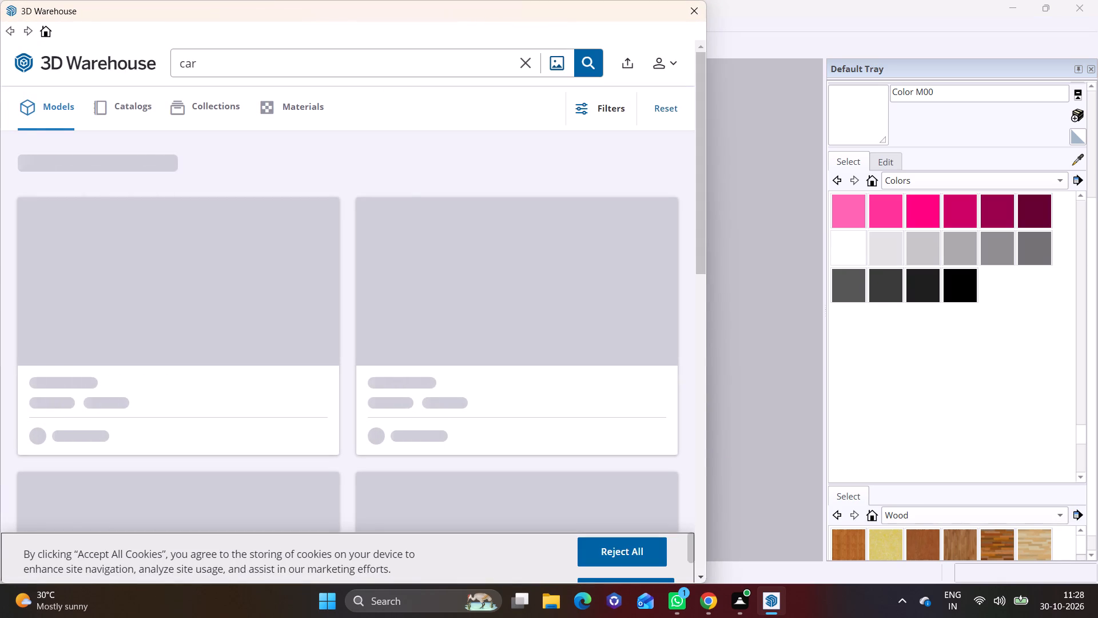
{"action": "double_click", "coordinate": [701, 573]}
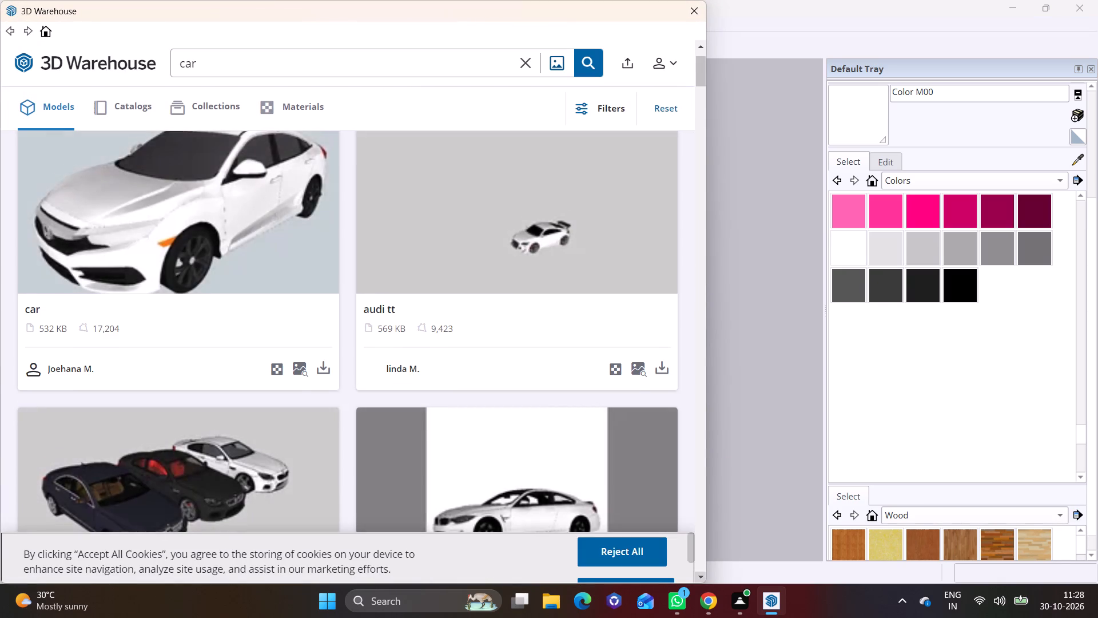
{"action": "left_click", "coordinate": [701, 573]}
{"action": "left_click", "coordinate": [701, 573]}
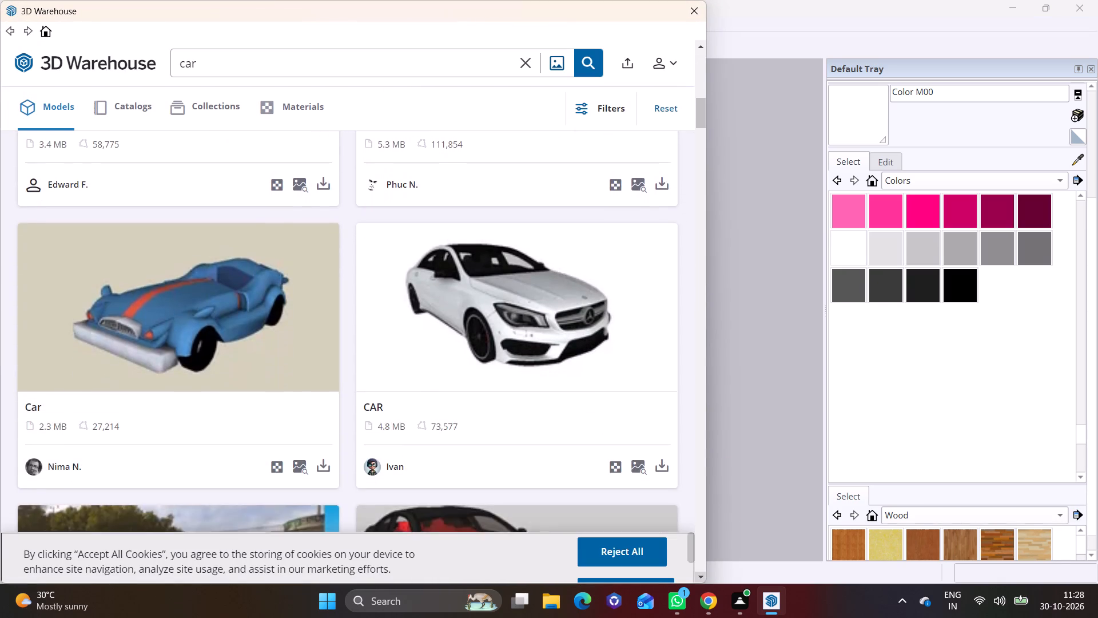
{"action": "left_click", "coordinate": [701, 573]}
{"action": "left_click", "coordinate": [701, 573]}
{"action": "left_click", "coordinate": [701, 573]}
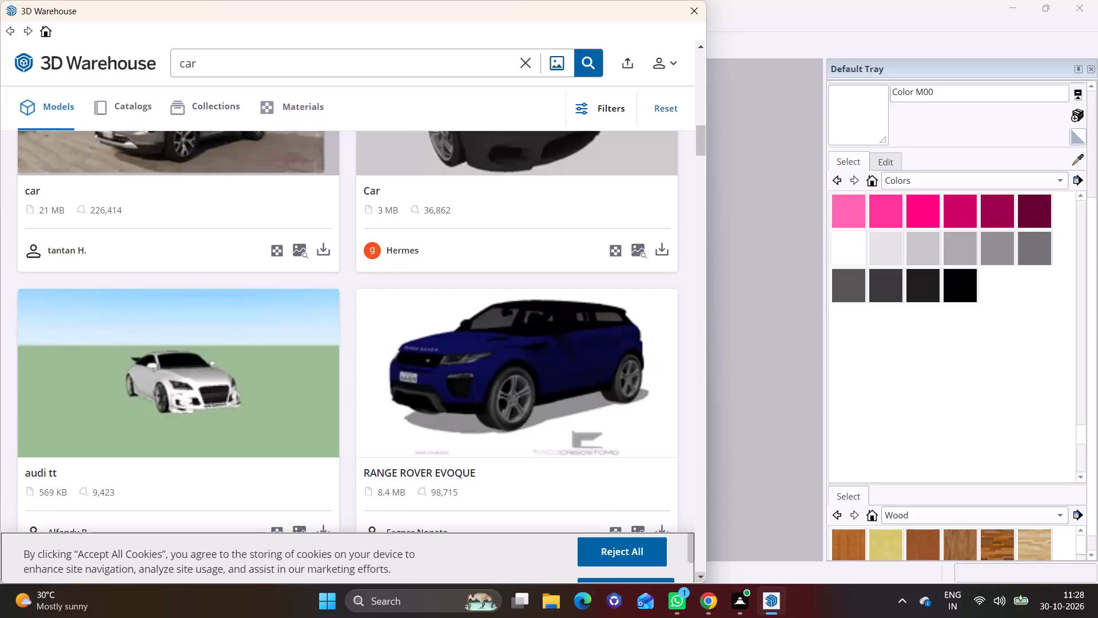
{"action": "left_click", "coordinate": [701, 573]}
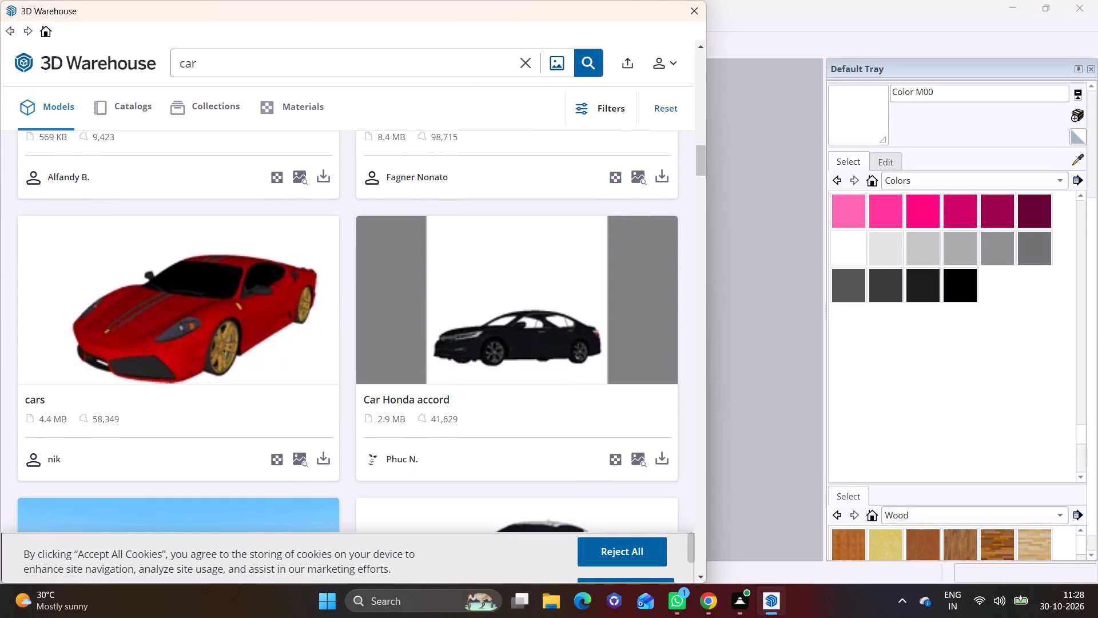
{"action": "left_click", "coordinate": [322, 462]}
{"action": "left_click", "coordinate": [308, 308]}
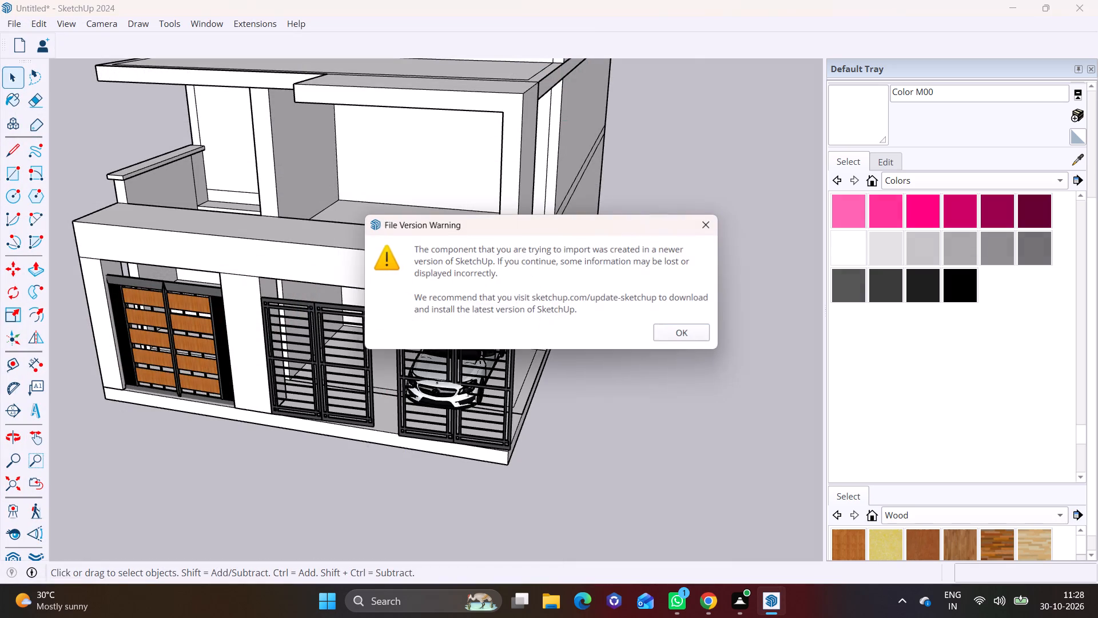
{"action": "left_click", "coordinate": [681, 324]}
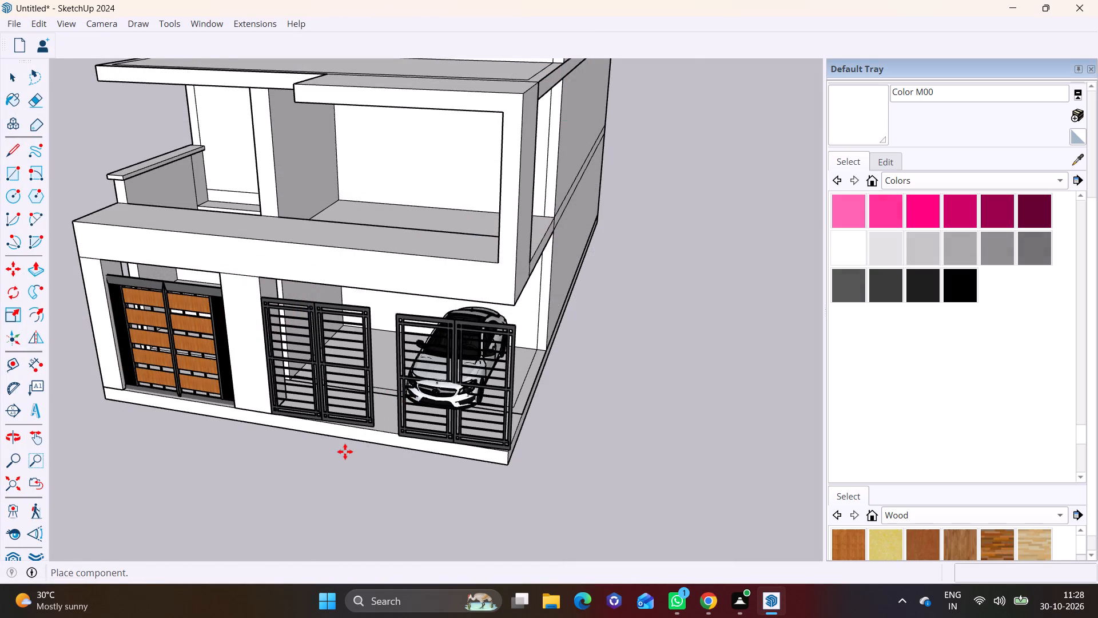
Place the imported car component on the open ground beside the building.
{"action": "scroll", "coordinate": [497, 472], "scroll_direction": "down", "scroll_amount": 1}
{"action": "scroll", "coordinate": [576, 451], "scroll_direction": "down", "scroll_amount": 8}
{"action": "scroll", "coordinate": [638, 422], "scroll_direction": "down", "scroll_amount": 8}
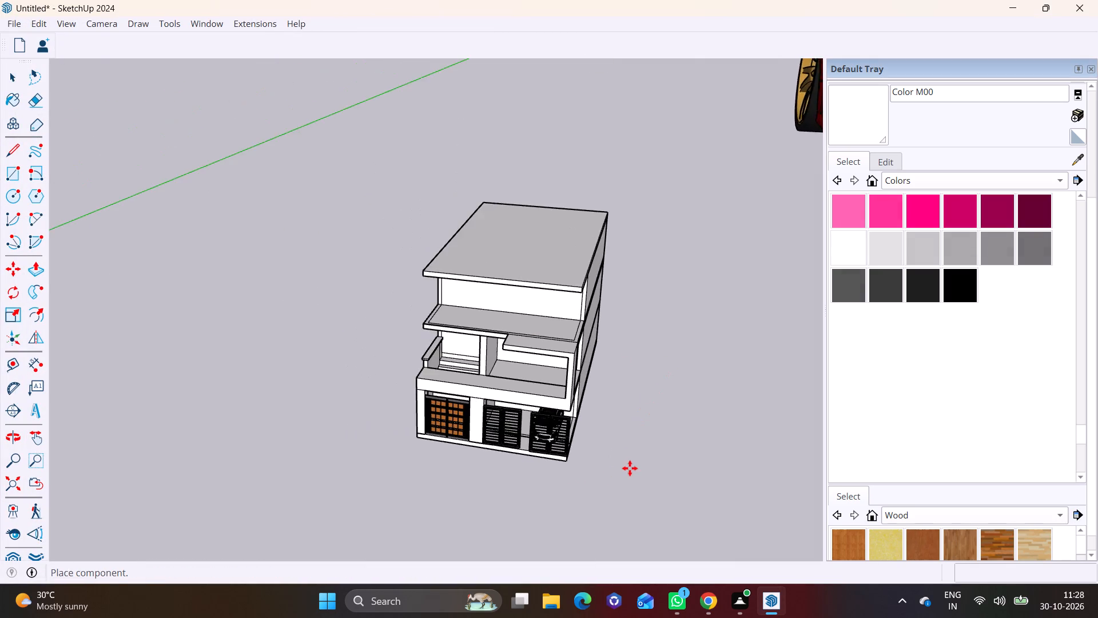
{"action": "scroll", "coordinate": [630, 468], "scroll_direction": "down", "scroll_amount": 8}
{"action": "middle_click_drag", "start_coordinate": [678, 391], "coordinate": [404, 435], "text": "shift"}
{"action": "scroll", "coordinate": [543, 410], "scroll_direction": "down", "scroll_amount": 6}
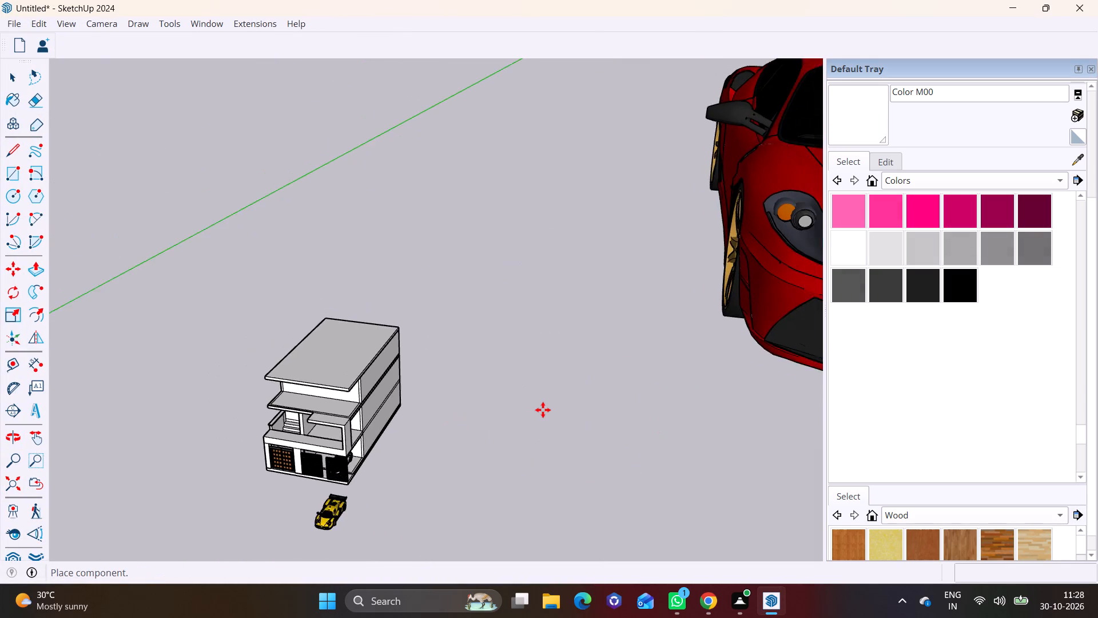
{"action": "scroll", "coordinate": [543, 410], "scroll_direction": "down", "scroll_amount": 12}
{"action": "left_click", "coordinate": [543, 410]}
Open the imported car component for editing and delete the tiny extra car in front of the building.
{"action": "scroll", "coordinate": [517, 441], "scroll_direction": "up", "scroll_amount": 6}
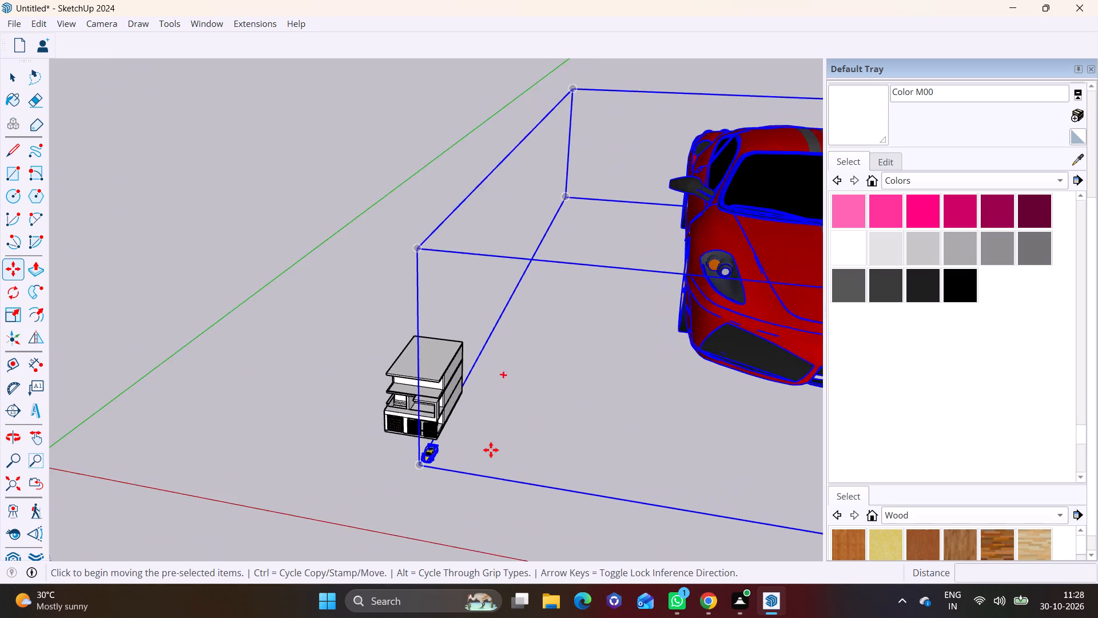
{"action": "scroll", "coordinate": [491, 450], "scroll_direction": "up", "scroll_amount": 2}
{"action": "scroll", "coordinate": [491, 450], "scroll_direction": "down", "scroll_amount": 12}
{"action": "key", "text": "space"}
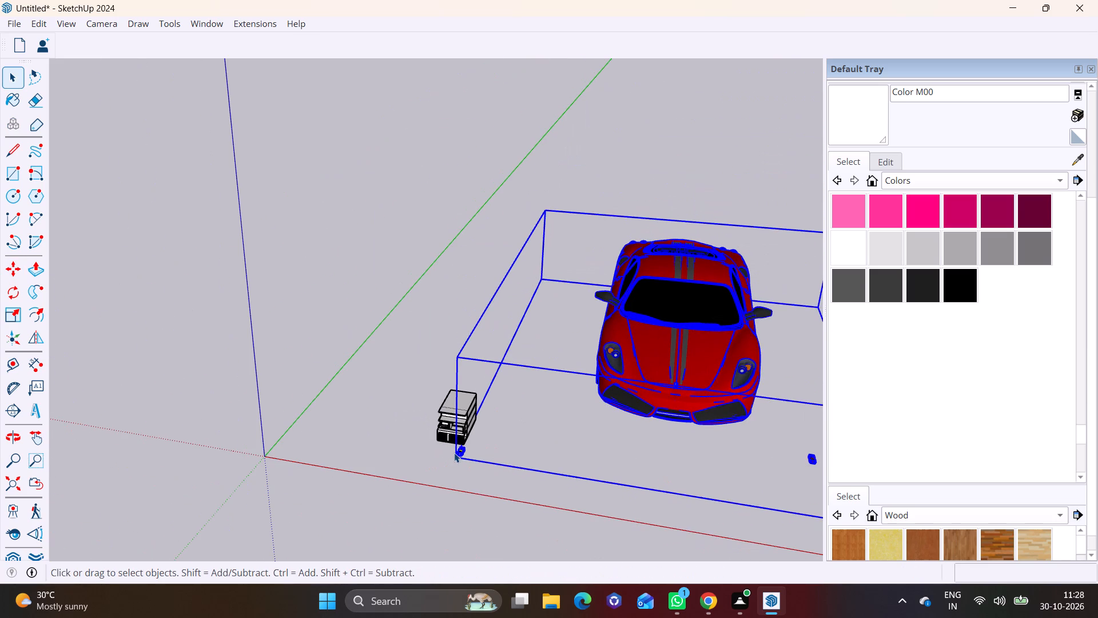
{"action": "left_click", "coordinate": [466, 451]}
{"action": "left_click", "coordinate": [462, 452]}
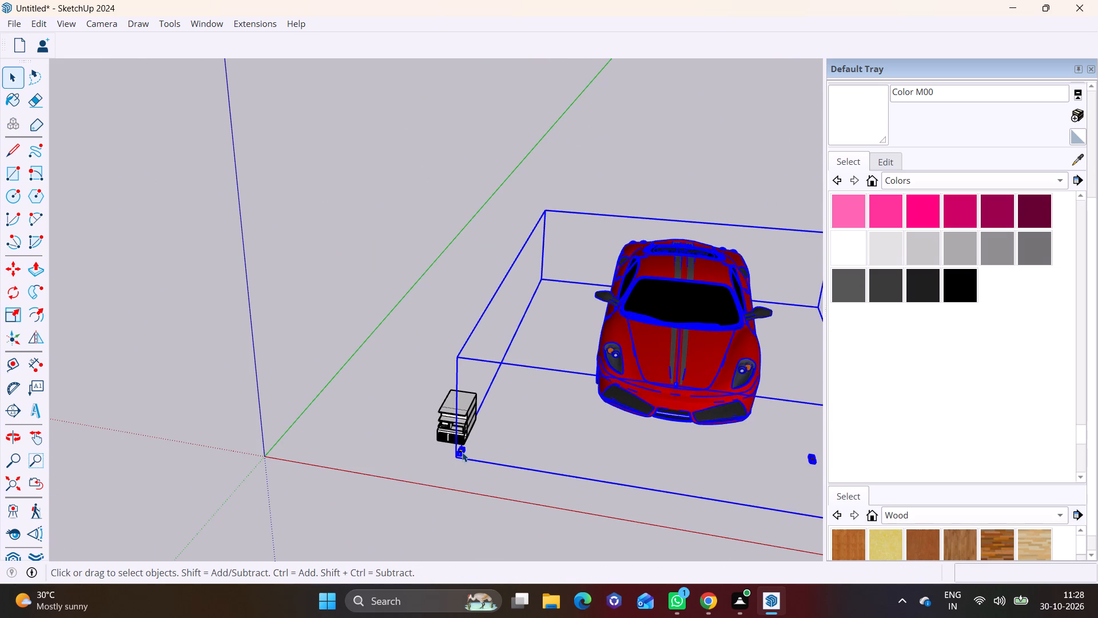
{"action": "left_click", "coordinate": [514, 430]}
{"action": "left_click", "coordinate": [461, 449]}
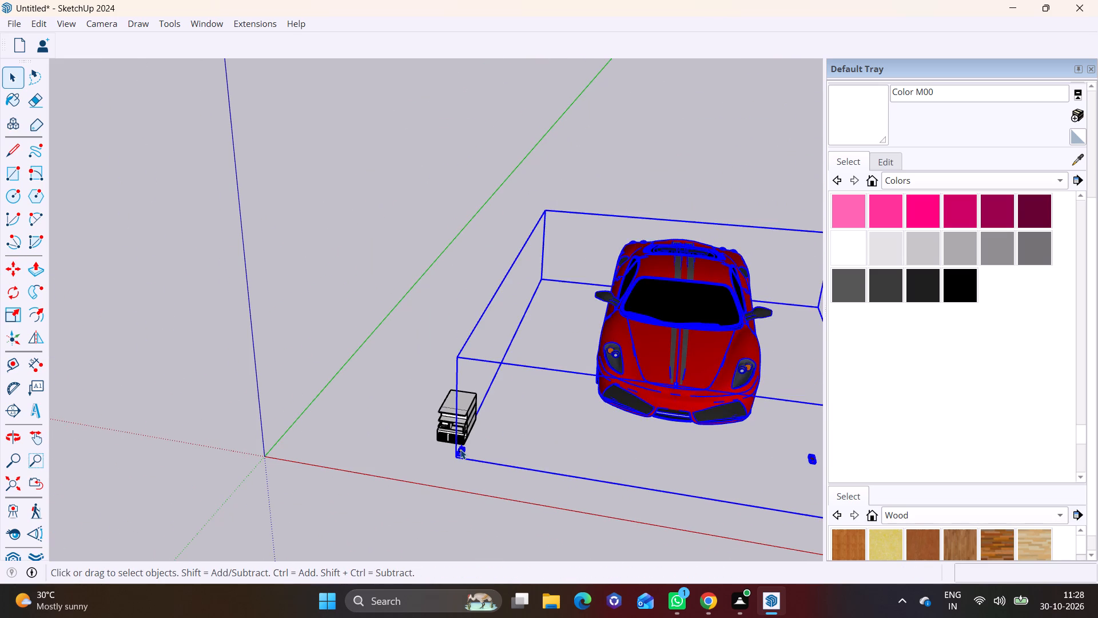
{"action": "double_click", "coordinate": [460, 450]}
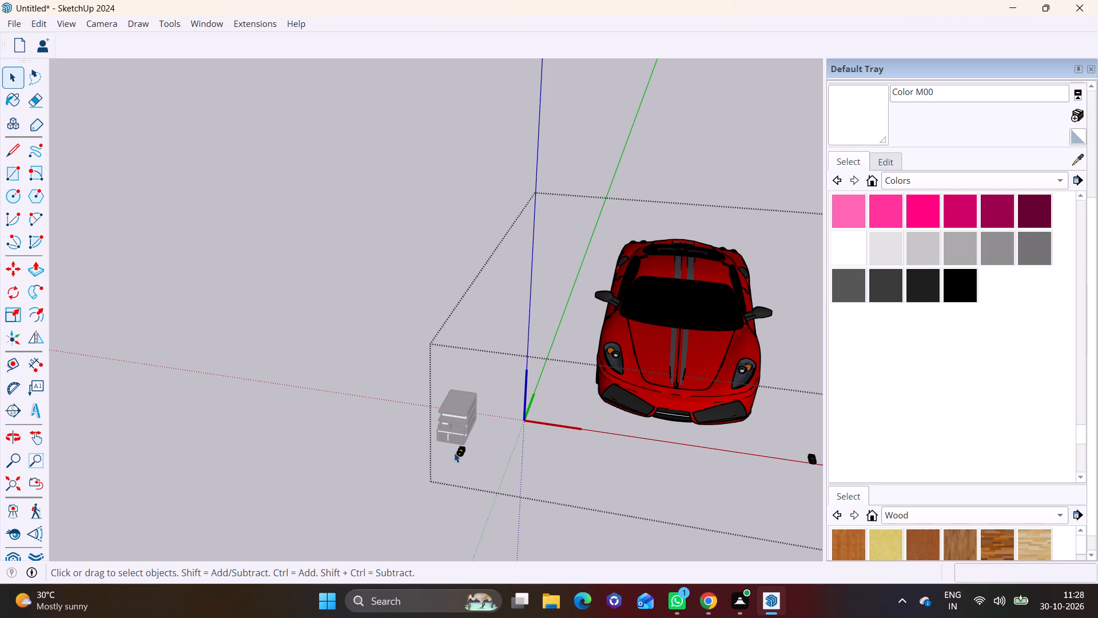
{"action": "left_click", "coordinate": [464, 453]}
{"action": "key", "text": "Delete"}
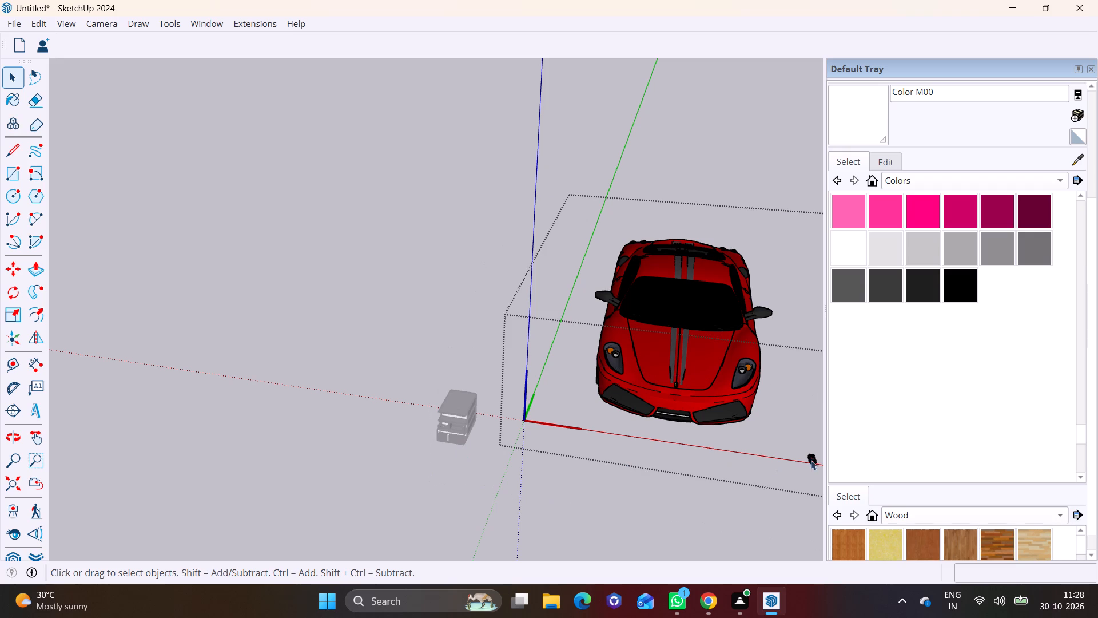
Delete the remaining tiny extra cars on the far side of the red car inside the component.
{"action": "left_click", "coordinate": [811, 462]}
{"action": "key", "text": "Delete"}
{"action": "scroll", "coordinate": [679, 451], "scroll_direction": "down", "scroll_amount": 3}
{"action": "middle_click_drag", "start_coordinate": [662, 451], "coordinate": [511, 470]}
{"action": "left_click", "coordinate": [718, 488]}
{"action": "key", "text": "Delete"}
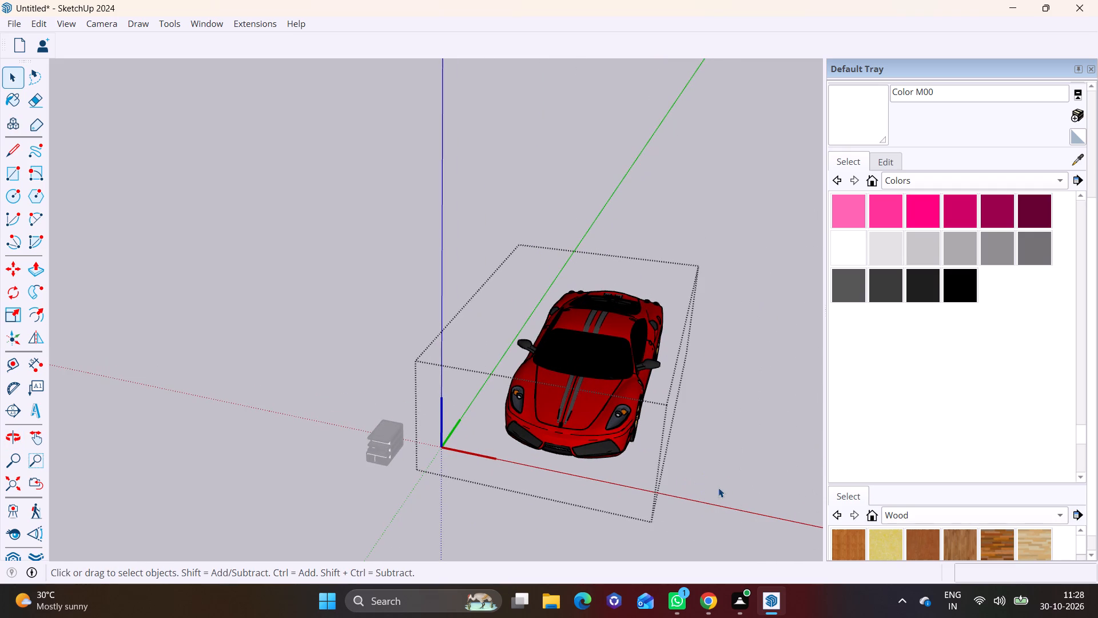
Scale the oversized red car down uniformly from its upper front corner inside the component.
{"action": "left_click", "coordinate": [18, 310]}
{"action": "left_click", "coordinate": [563, 391]}
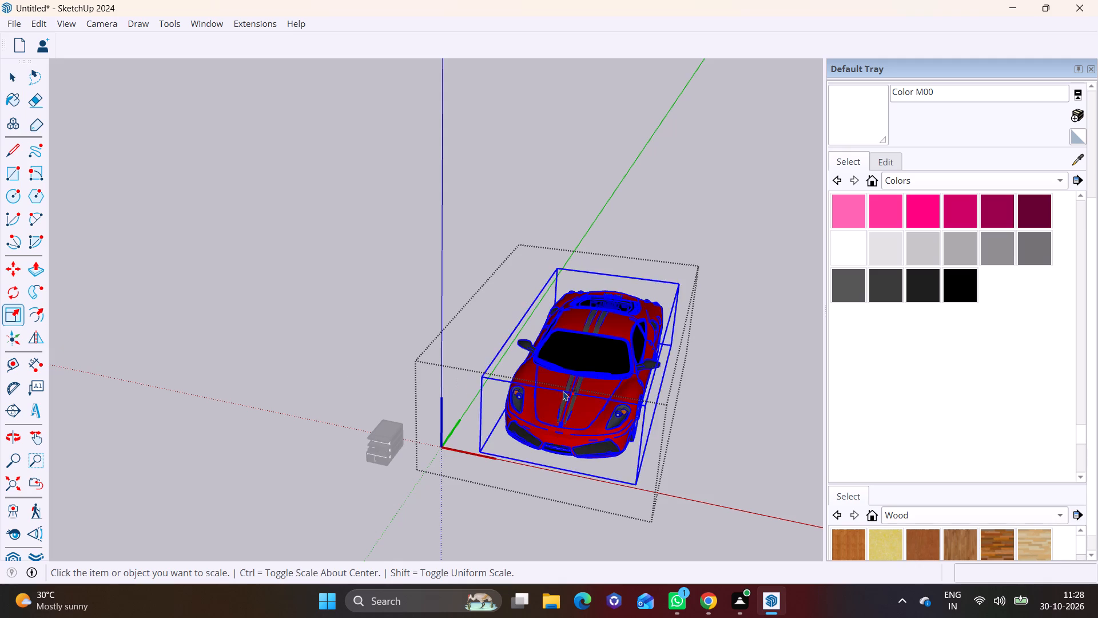
{"action": "left_click", "coordinate": [476, 378]}
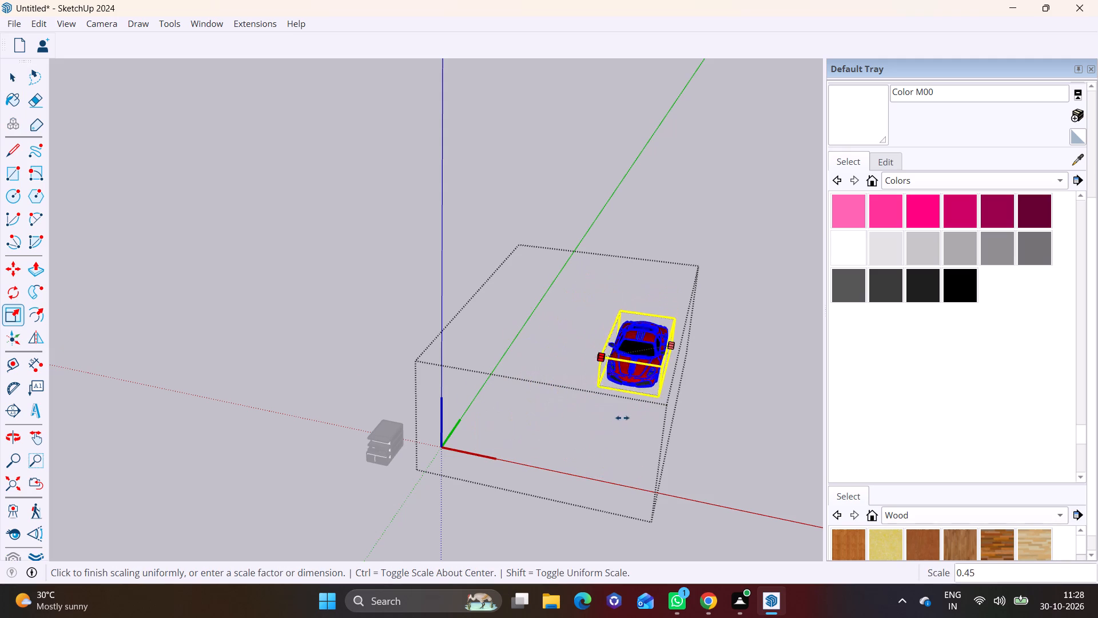
{"action": "left_click", "coordinate": [648, 413]}
Move the red car about 546' across the ground to bring it close to the building.
{"action": "key", "text": "m"}
{"action": "left_click", "coordinate": [655, 348]}
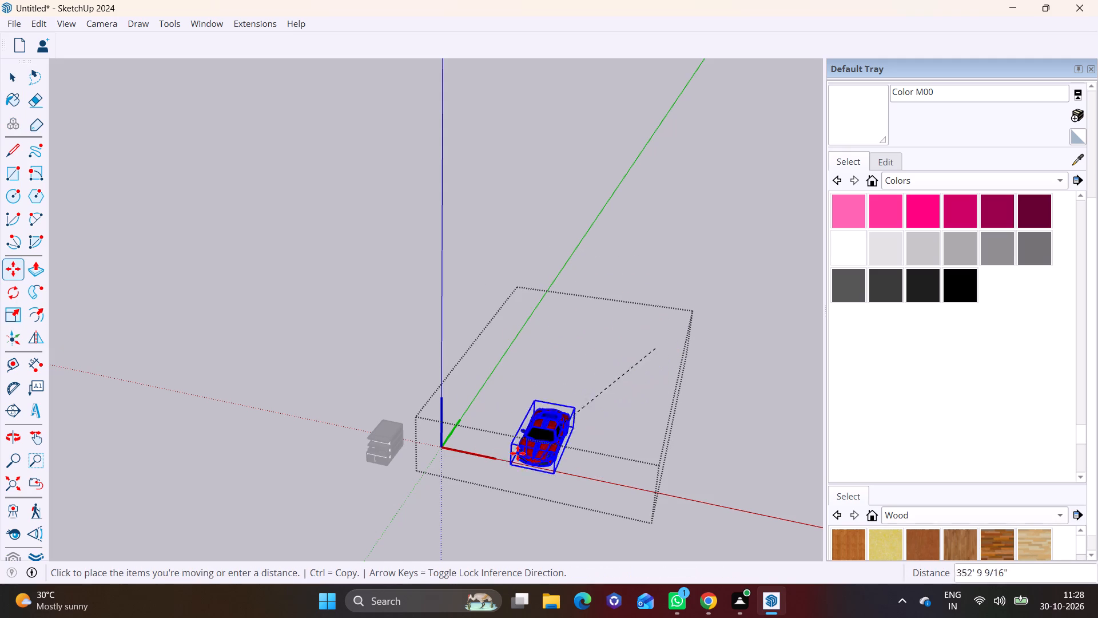
{"action": "scroll", "coordinate": [478, 466], "scroll_direction": "up", "scroll_amount": 7}
{"action": "middle_click_drag", "start_coordinate": [404, 483], "coordinate": [461, 371]}
{"action": "left_click", "coordinate": [434, 436]}
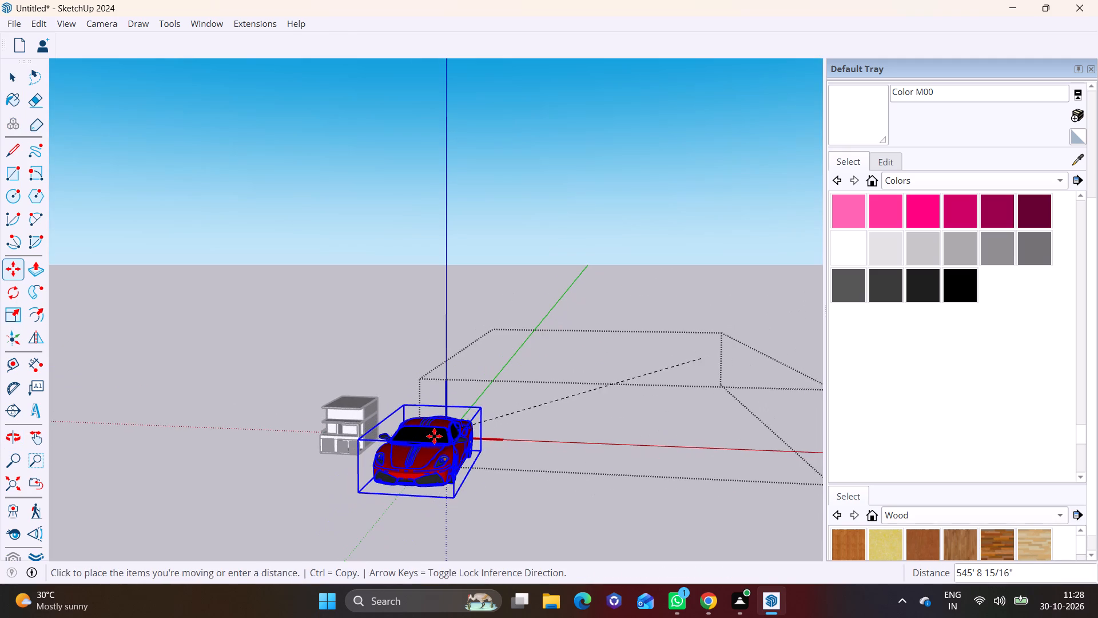
Scale the red car down uniformly once more from its upper front corner and close the component.
{"action": "left_click", "coordinate": [19, 321]}
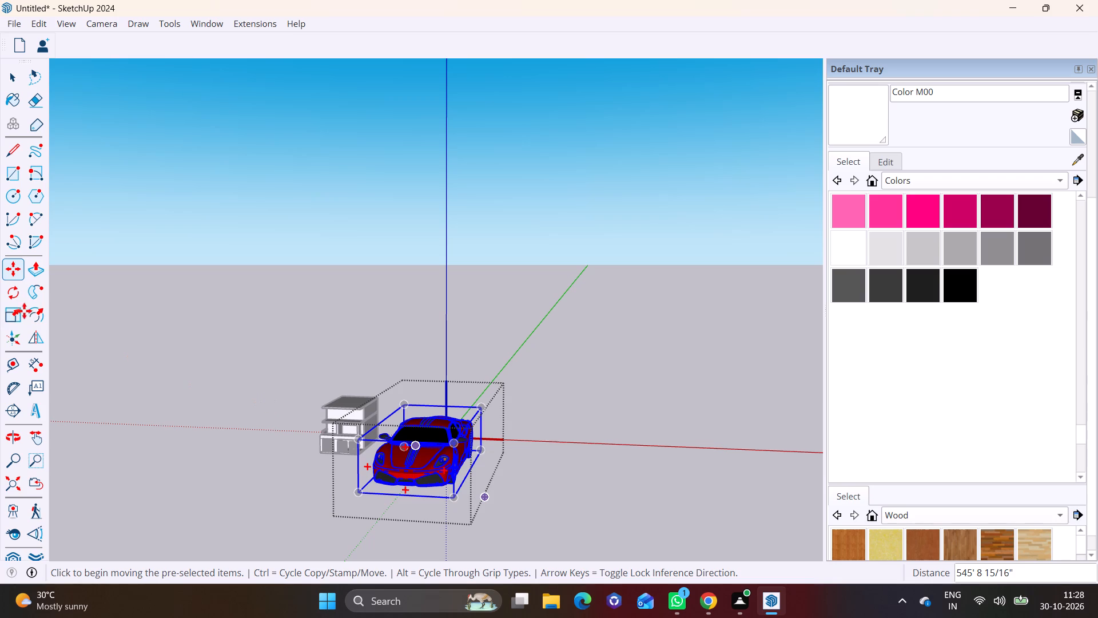
{"action": "key", "text": "space"}
{"action": "key", "text": "space"}
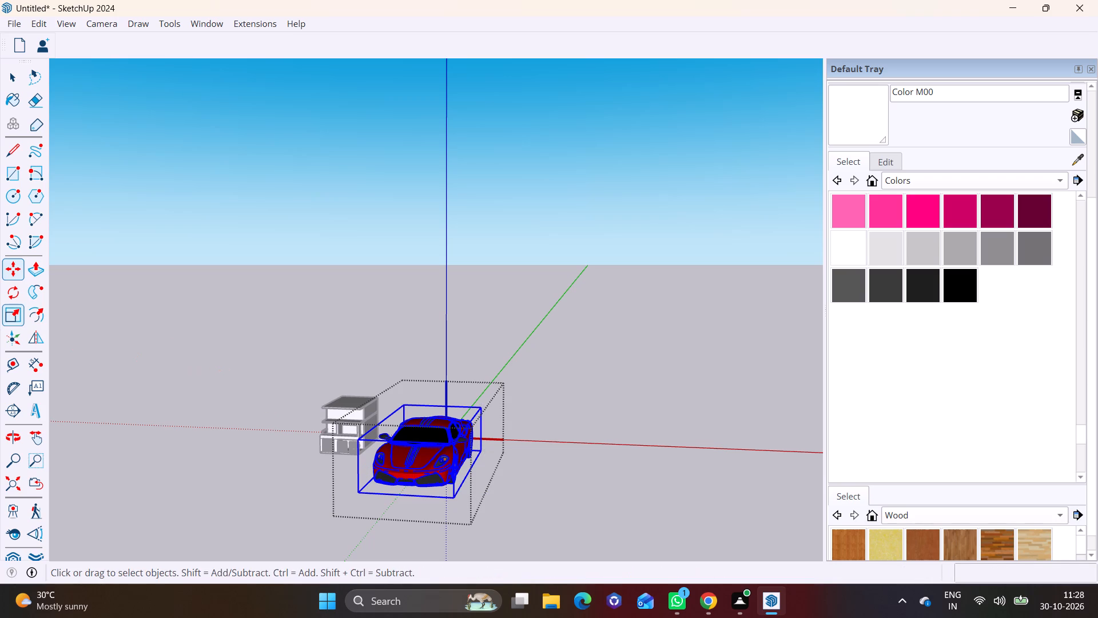
{"action": "left_click", "coordinate": [13, 319]}
{"action": "left_click", "coordinate": [361, 439]}
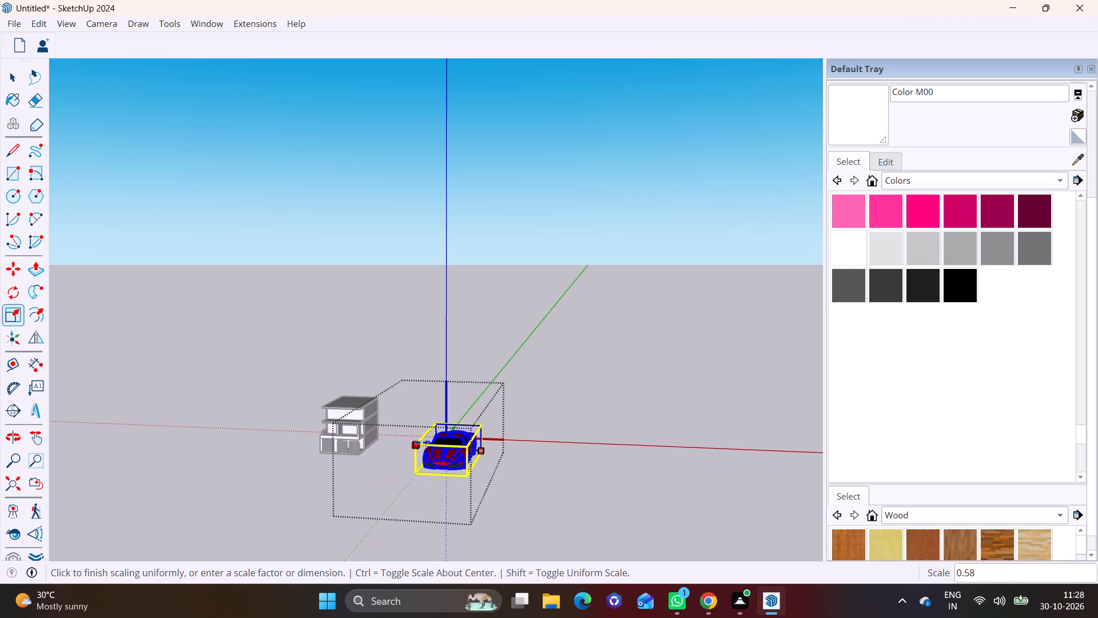
{"action": "left_click", "coordinate": [441, 447]}
{"action": "scroll", "coordinate": [481, 451], "scroll_direction": "up", "scroll_amount": 10}
{"action": "key", "text": "space"}
{"action": "left_click", "coordinate": [416, 473]}
{"action": "left_click_drag", "start_coordinate": [425, 501], "coordinate": [425, 508]}
{"action": "left_click", "coordinate": [645, 541]}
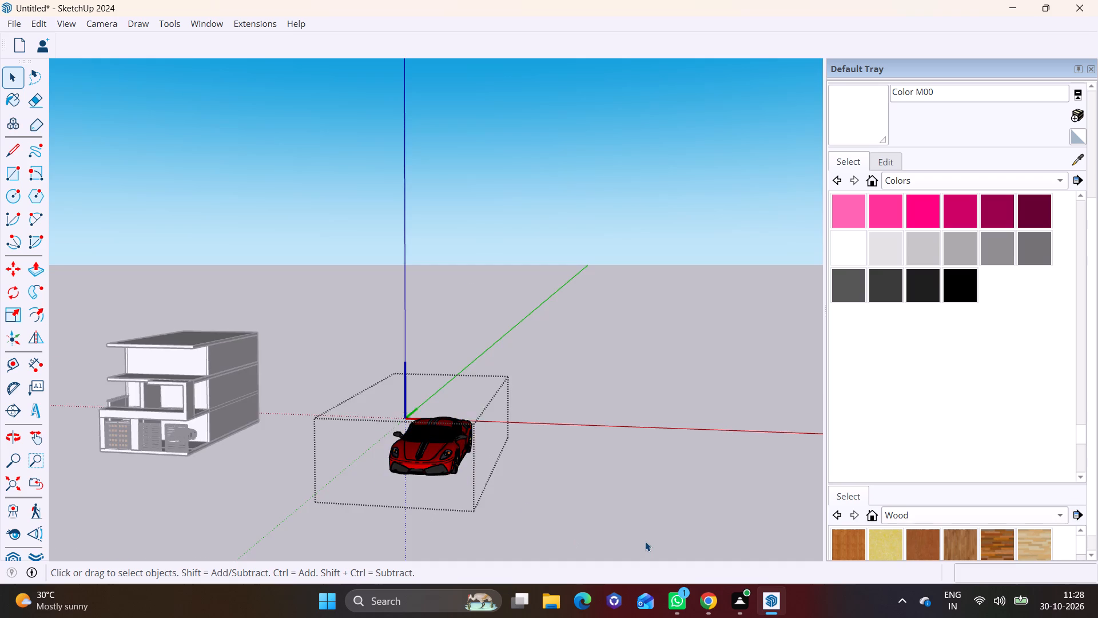
Scale the whole red car component down uniformly from its upper front corner, closer to the building's proportions.
{"action": "left_click", "coordinate": [426, 459]}
{"action": "scroll", "coordinate": [427, 459], "scroll_direction": "up", "scroll_amount": 5}
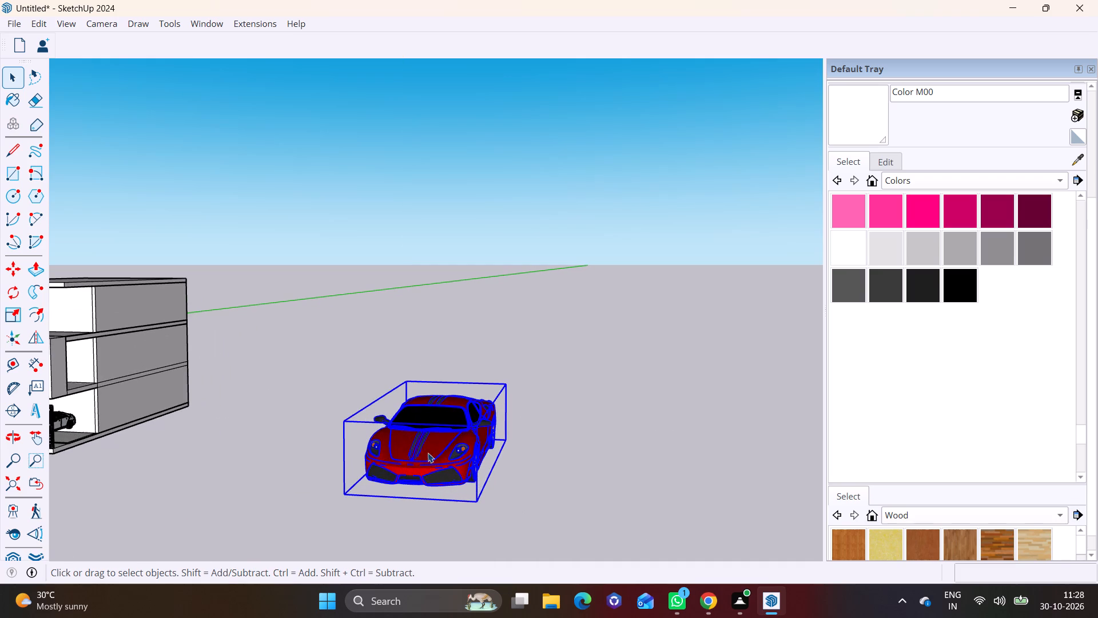
{"action": "middle_click_drag", "start_coordinate": [428, 453], "coordinate": [577, 469], "text": "shift"}
{"action": "middle_click_drag", "start_coordinate": [528, 482], "coordinate": [411, 468]}
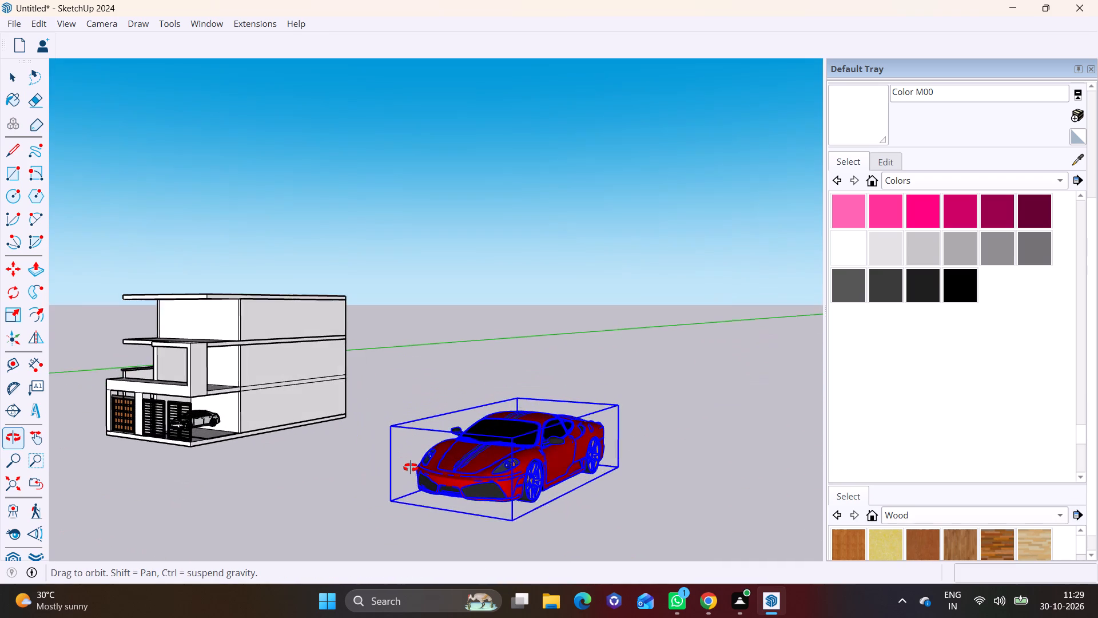
{"action": "middle_click_drag", "start_coordinate": [411, 468], "coordinate": [417, 469]}
{"action": "left_click", "coordinate": [9, 313]}
{"action": "left_click", "coordinate": [401, 426]}
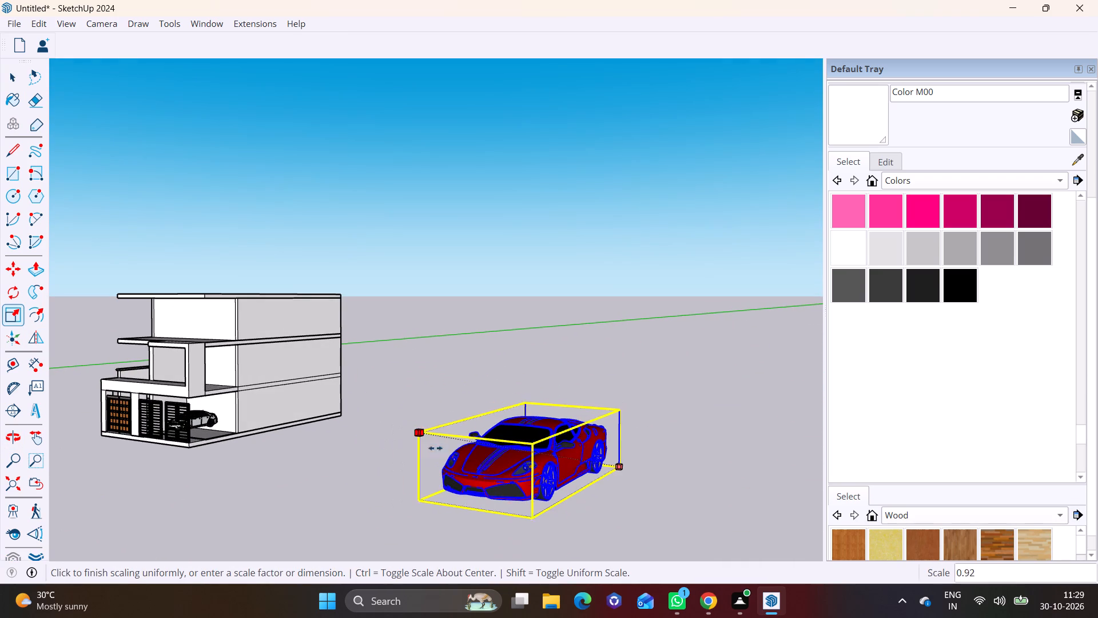
{"action": "left_click", "coordinate": [517, 469]}
Move the red car about 93' to the building, into the parking bay next to the white car.
{"action": "scroll", "coordinate": [581, 487], "scroll_direction": "up", "scroll_amount": 2}
{"action": "key", "text": "m"}
{"action": "left_click", "coordinate": [595, 478]}
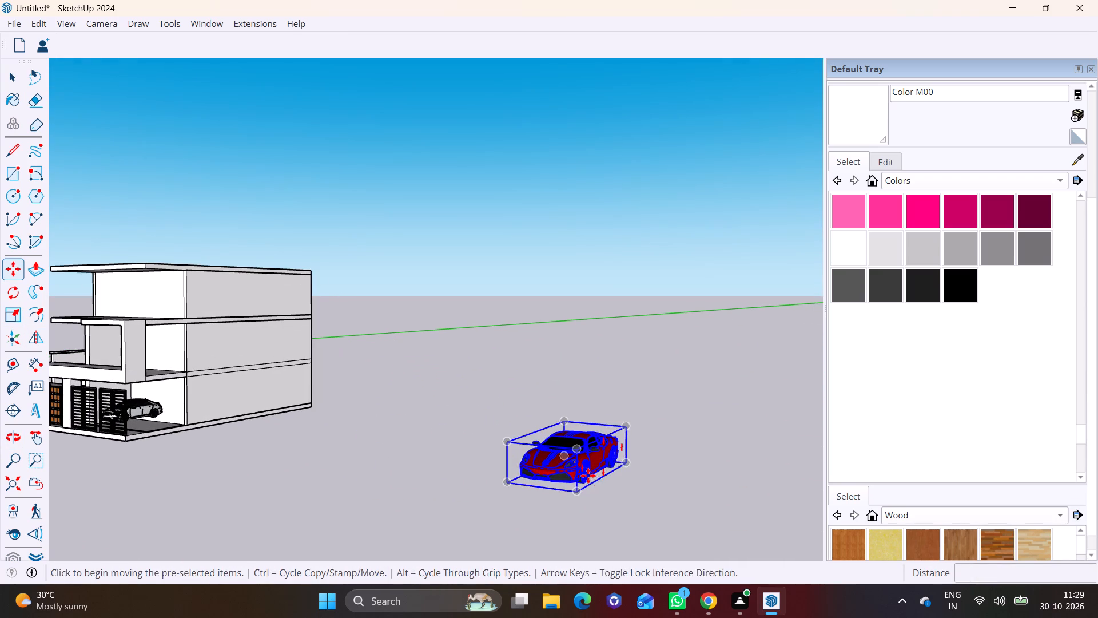
{"action": "middle_click_drag", "start_coordinate": [177, 417], "coordinate": [483, 451]}
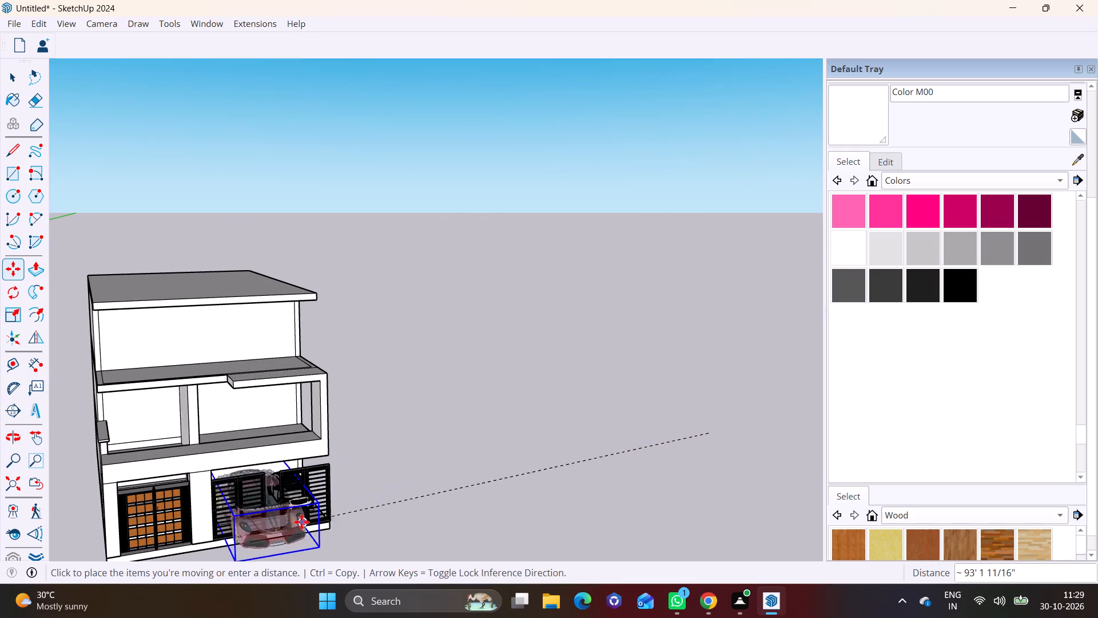
{"action": "left_click", "coordinate": [289, 513]}
Scale the red car down uniformly from its upper front corner until it fits behind the barred gates, and check its fit.
{"action": "middle_click_drag", "start_coordinate": [365, 512], "coordinate": [109, 481]}
{"action": "scroll", "coordinate": [289, 453], "scroll_direction": "up", "scroll_amount": 6}
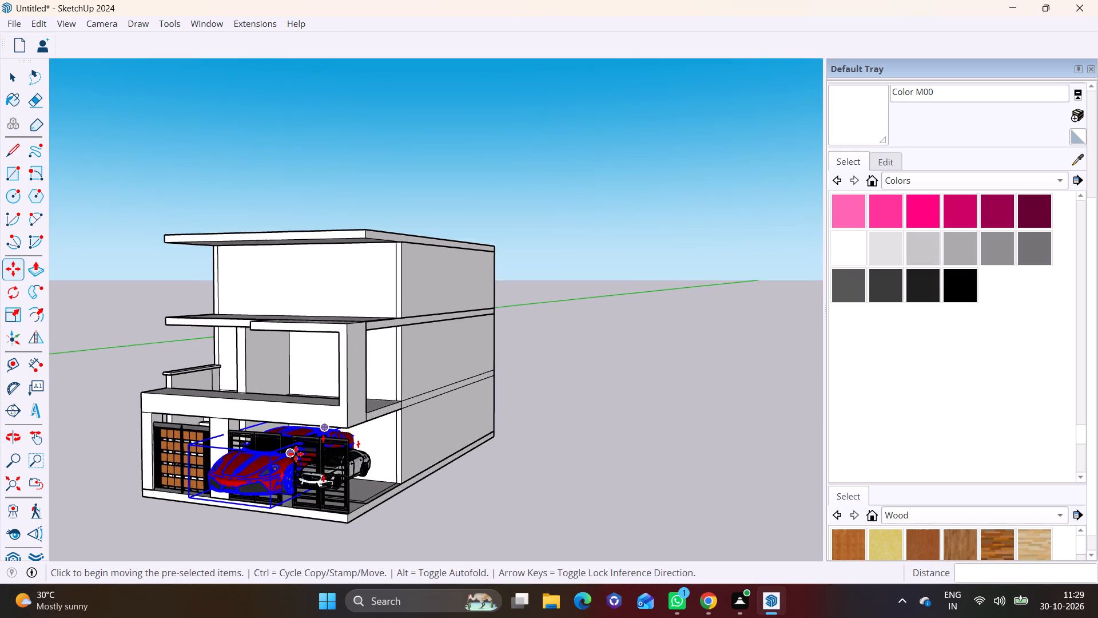
{"action": "middle_click_drag", "start_coordinate": [317, 472], "coordinate": [237, 449]}
{"action": "left_click", "coordinate": [15, 320]}
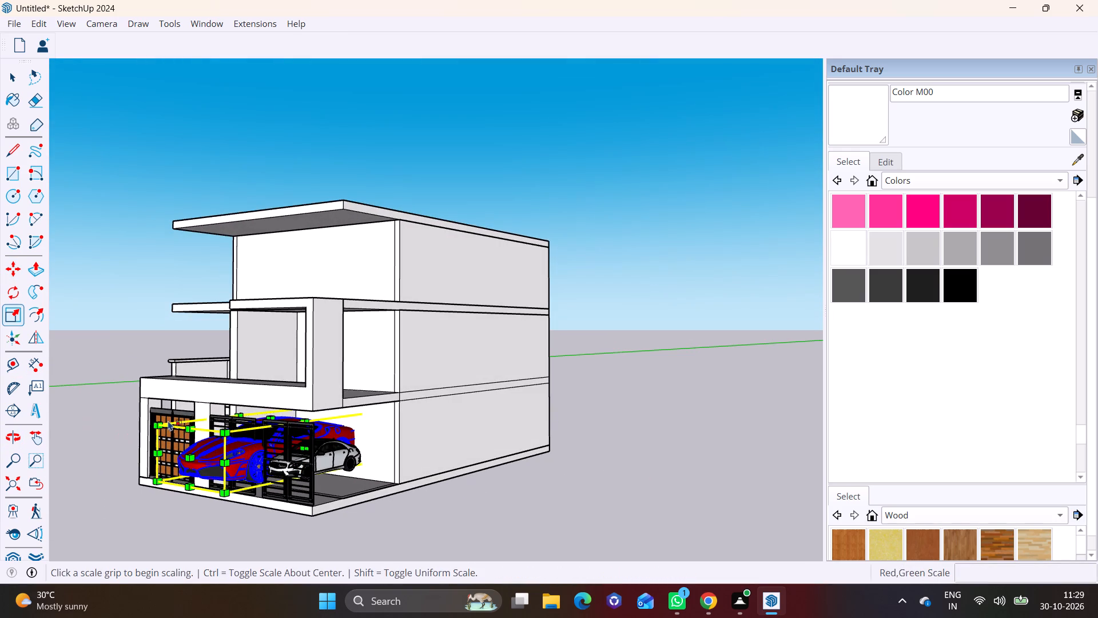
{"action": "left_click", "coordinate": [156, 422]}
{"action": "left_click", "coordinate": [242, 450]}
{"action": "middle_click_drag", "start_coordinate": [335, 474], "coordinate": [348, 476]}
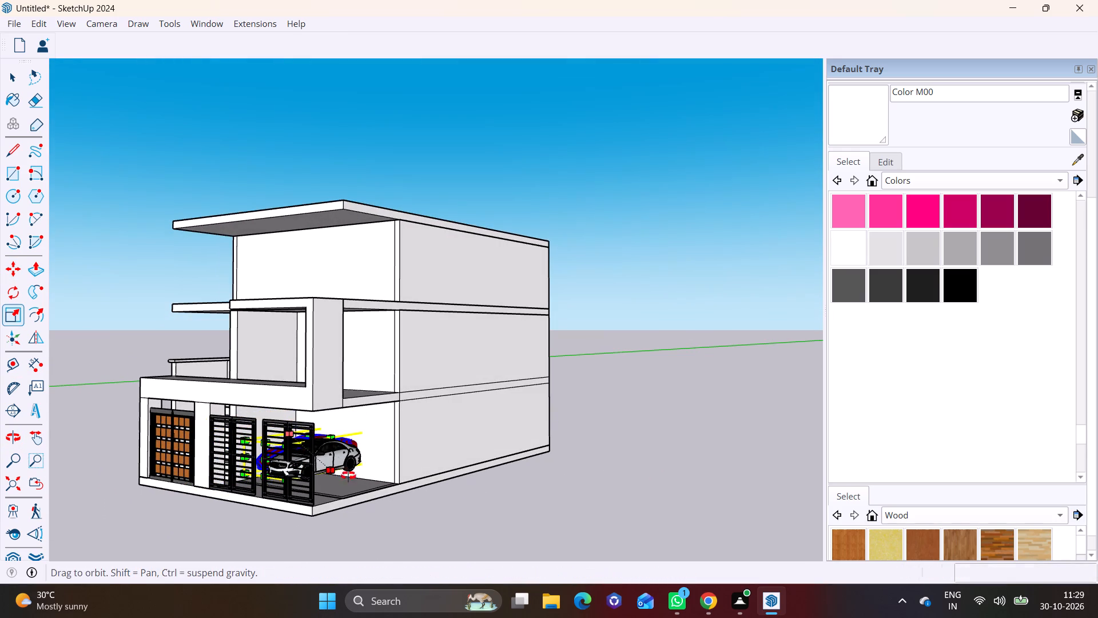
{"action": "middle_click_drag", "start_coordinate": [348, 476], "coordinate": [506, 474]}
{"action": "scroll", "coordinate": [483, 488], "scroll_direction": "up", "scroll_amount": 5}
{"action": "middle_click_drag", "start_coordinate": [432, 489], "coordinate": [464, 605]}
{"action": "middle_click_drag", "start_coordinate": [435, 505], "coordinate": [427, 430]}
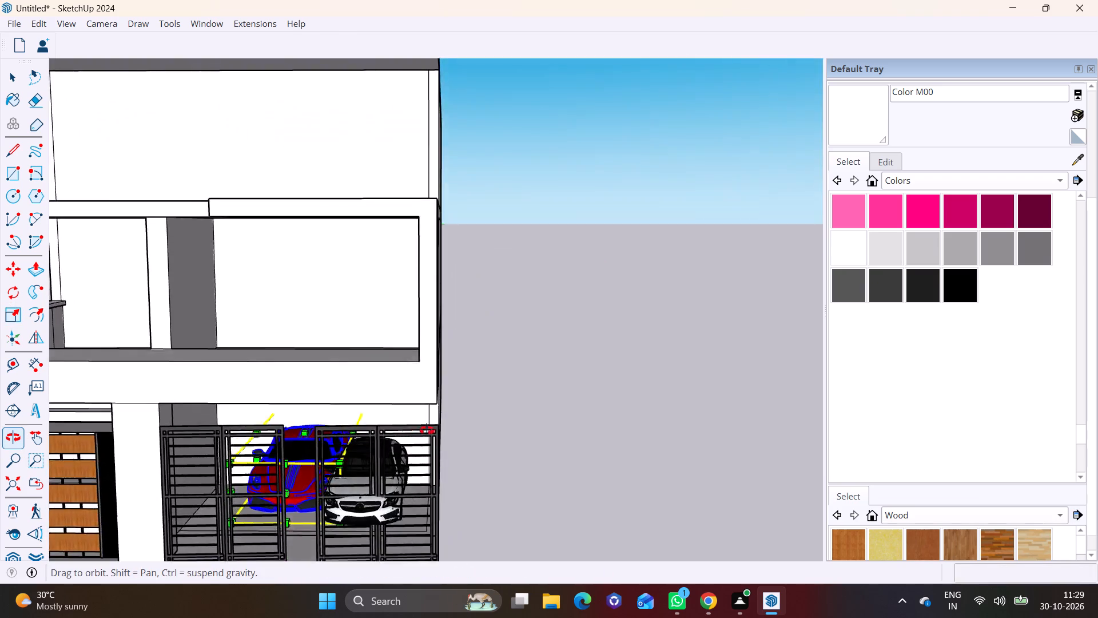
Move the white car about 23' 6" out of the parking bay, onto the open ground beside the building.
{"action": "middle_click_drag", "start_coordinate": [427, 430], "coordinate": [184, 439]}
{"action": "left_click", "coordinate": [268, 463]}
{"action": "key", "text": "space"}
{"action": "left_click", "coordinate": [291, 457]}
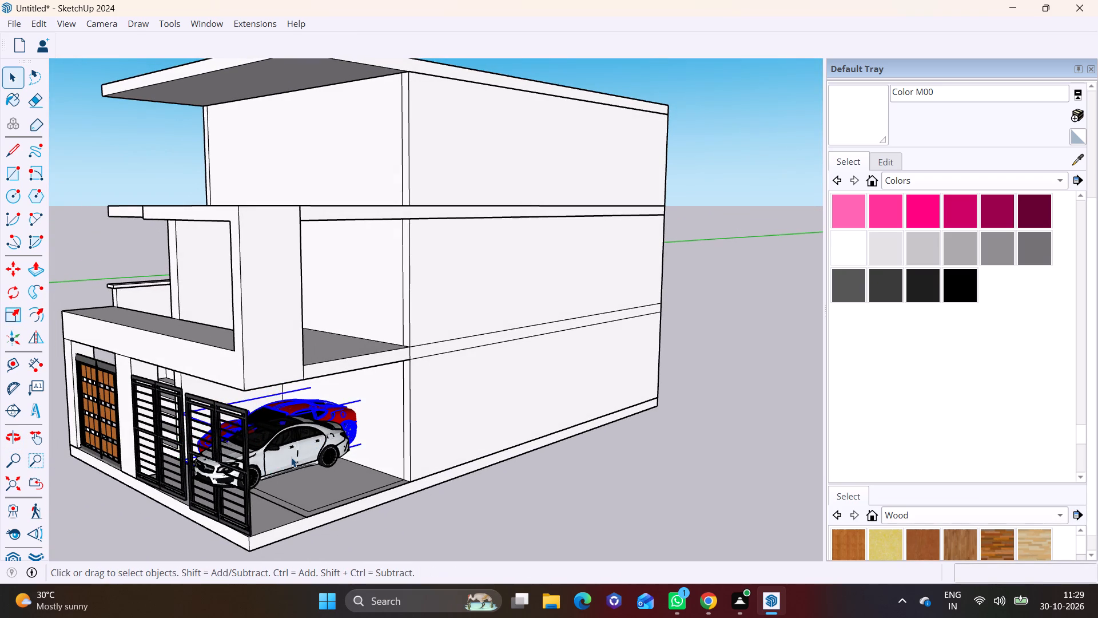
{"action": "key", "text": "m"}
{"action": "left_click", "coordinate": [291, 457]}
{"action": "left_click", "coordinate": [616, 502]}
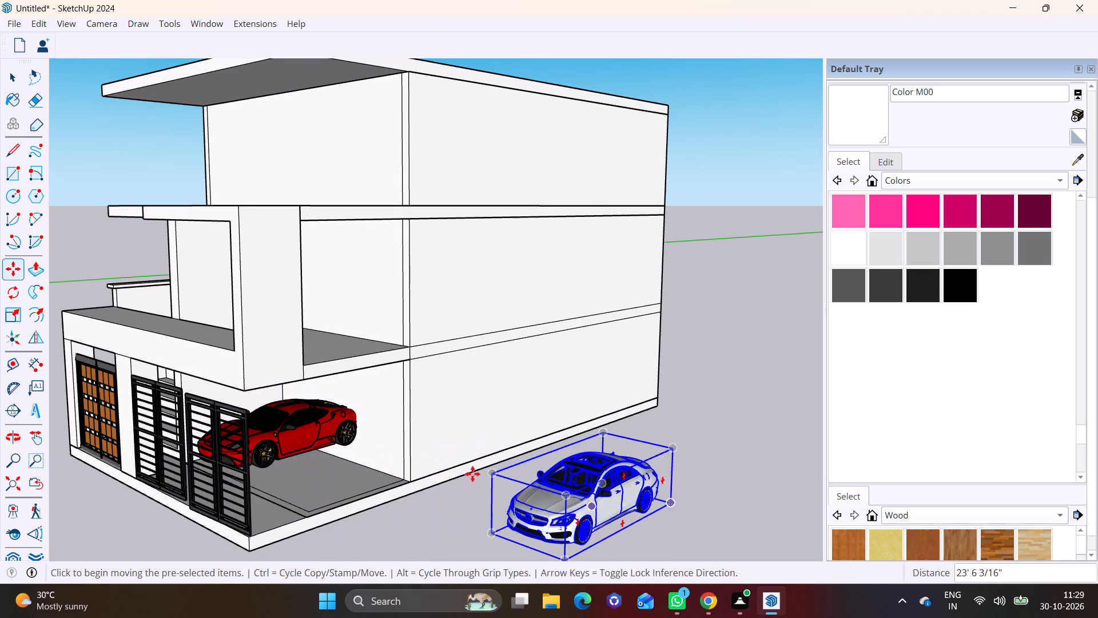
Shift the red car slightly toward the gates and lower it about 1' 7" to the parking bay floor.
{"action": "middle_click_drag", "start_coordinate": [406, 438], "coordinate": [281, 468]}
{"action": "scroll", "coordinate": [241, 427], "scroll_direction": "up", "scroll_amount": 3}
{"action": "key", "text": "space"}
{"action": "left_click", "coordinate": [266, 420]}
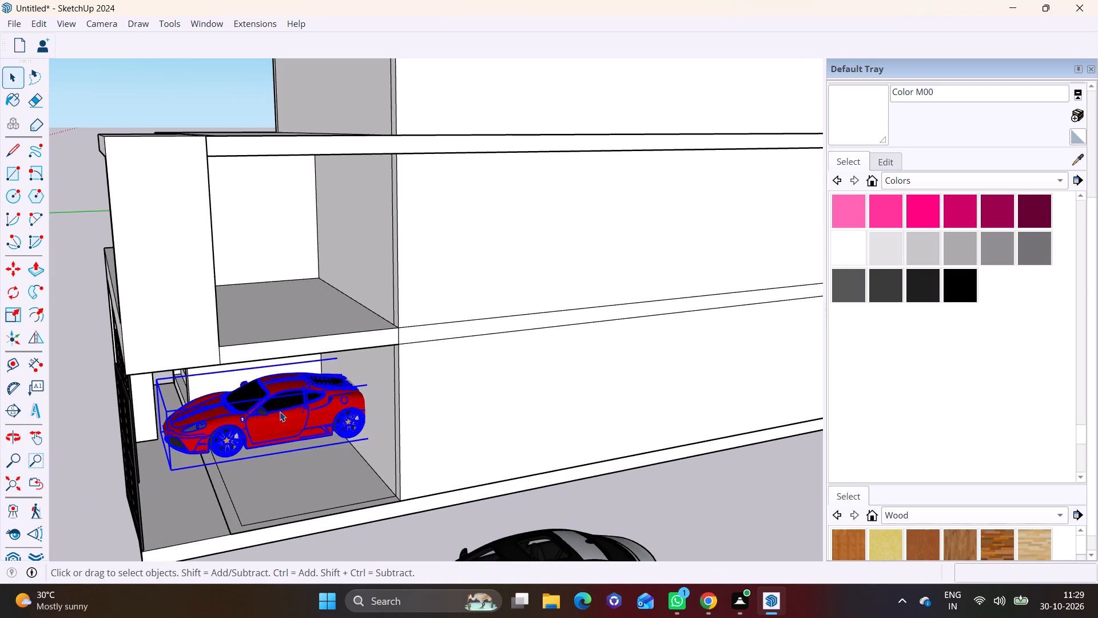
{"action": "key", "text": "m"}
{"action": "left_click", "coordinate": [287, 412]}
{"action": "left_click", "coordinate": [252, 412]}
{"action": "middle_click_drag", "start_coordinate": [291, 447], "coordinate": [297, 356]}
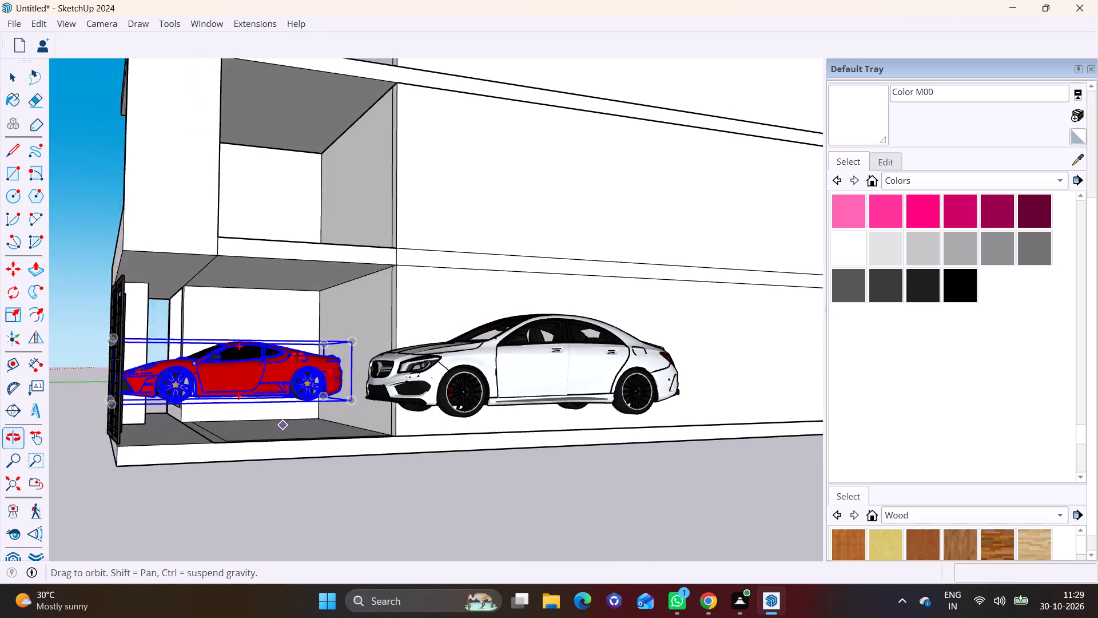
{"action": "middle_click_drag", "start_coordinate": [297, 356], "coordinate": [300, 359]}
{"action": "left_click", "coordinate": [280, 377]}
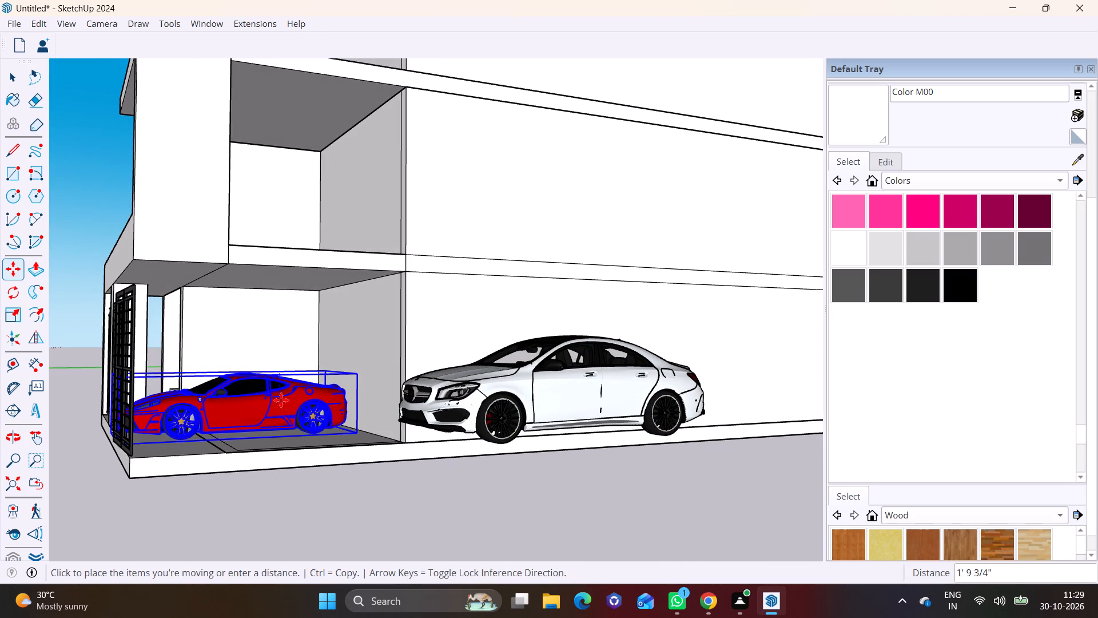
{"action": "left_click", "coordinate": [285, 399]}
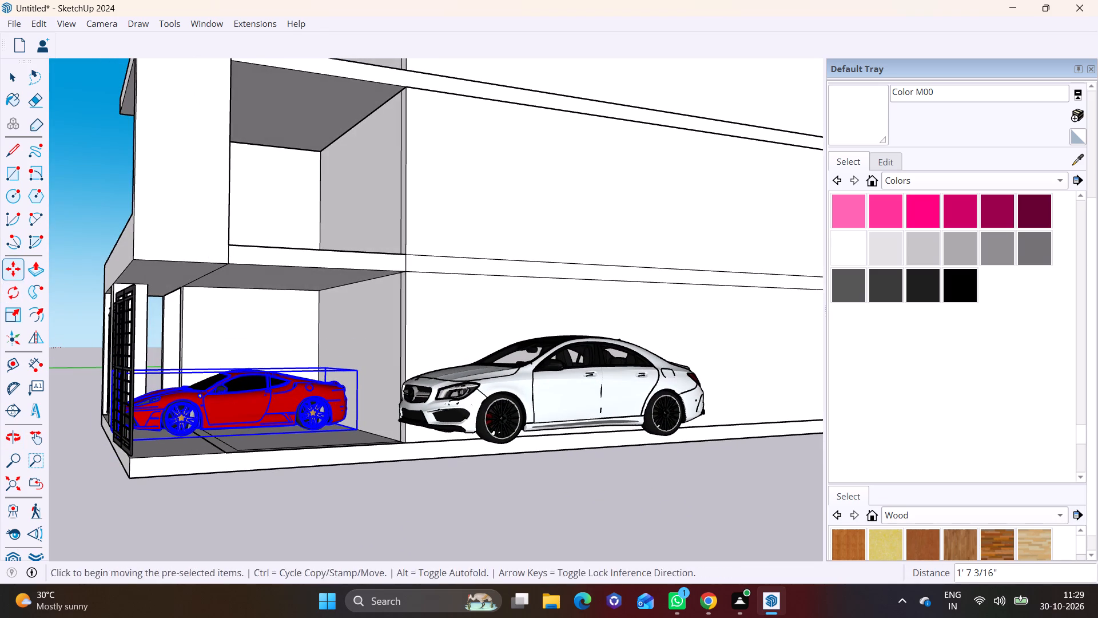
Scale the red car down uniformly to about 0.65 from its upper front corner.
{"action": "left_click", "coordinate": [17, 314]}
{"action": "left_click", "coordinate": [122, 378]}
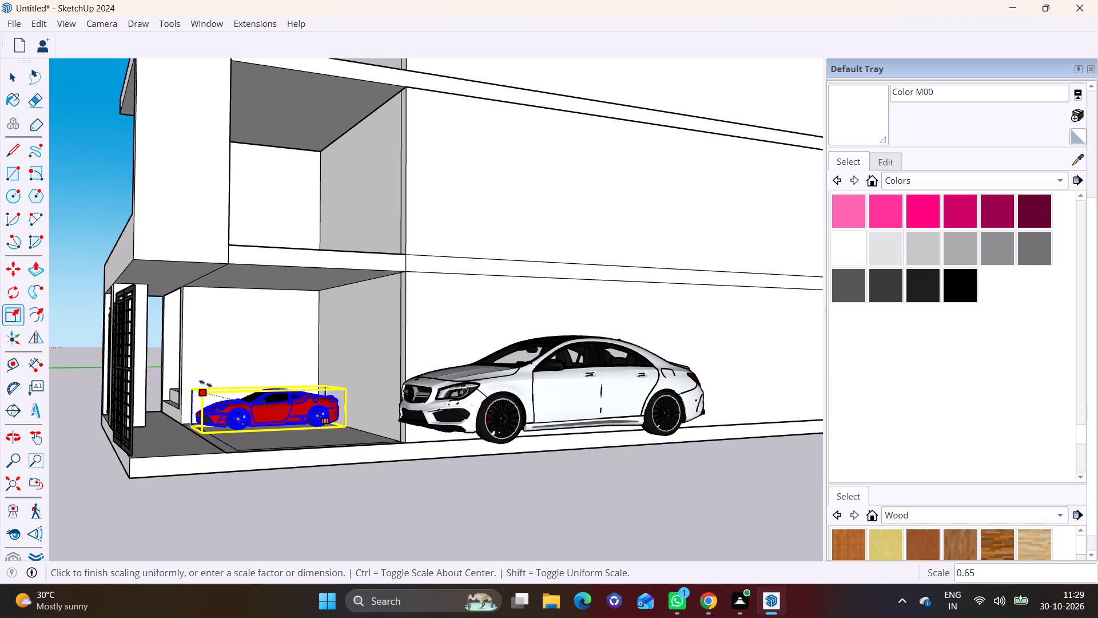
{"action": "left_click", "coordinate": [210, 384]}
{"action": "middle_click_drag", "start_coordinate": [270, 390], "coordinate": [282, 527]}
{"action": "scroll", "coordinate": [300, 503], "scroll_direction": "up", "scroll_amount": 5}
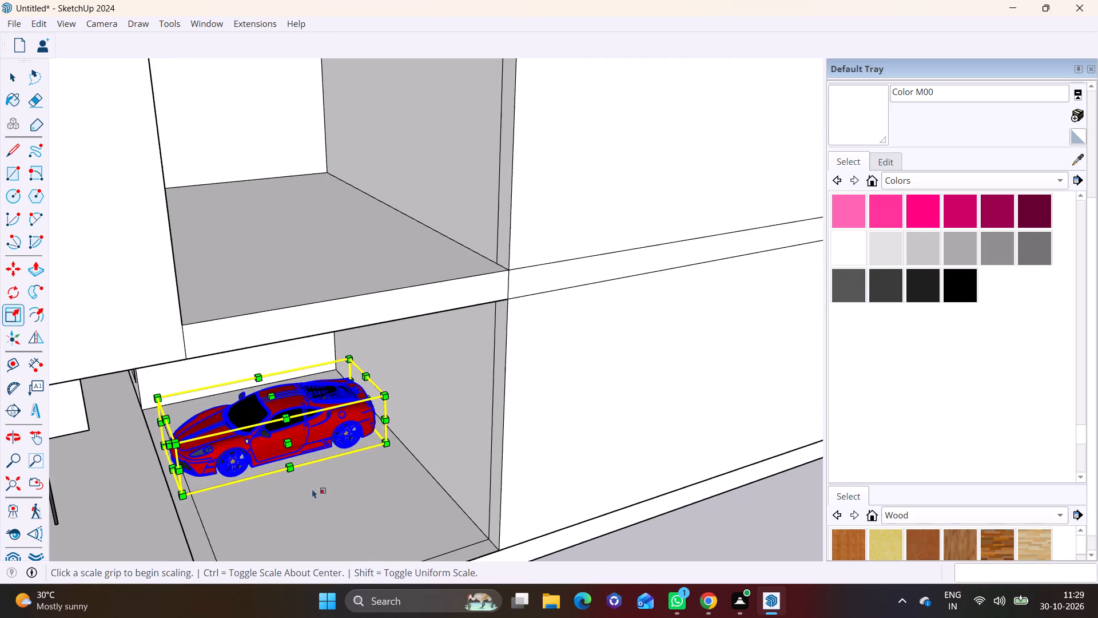
{"action": "middle_click_drag", "start_coordinate": [383, 479], "coordinate": [396, 360]}
{"action": "middle_click", "coordinate": [402, 435]}
{"action": "key", "text": "space"}
{"action": "left_click", "coordinate": [524, 500]}
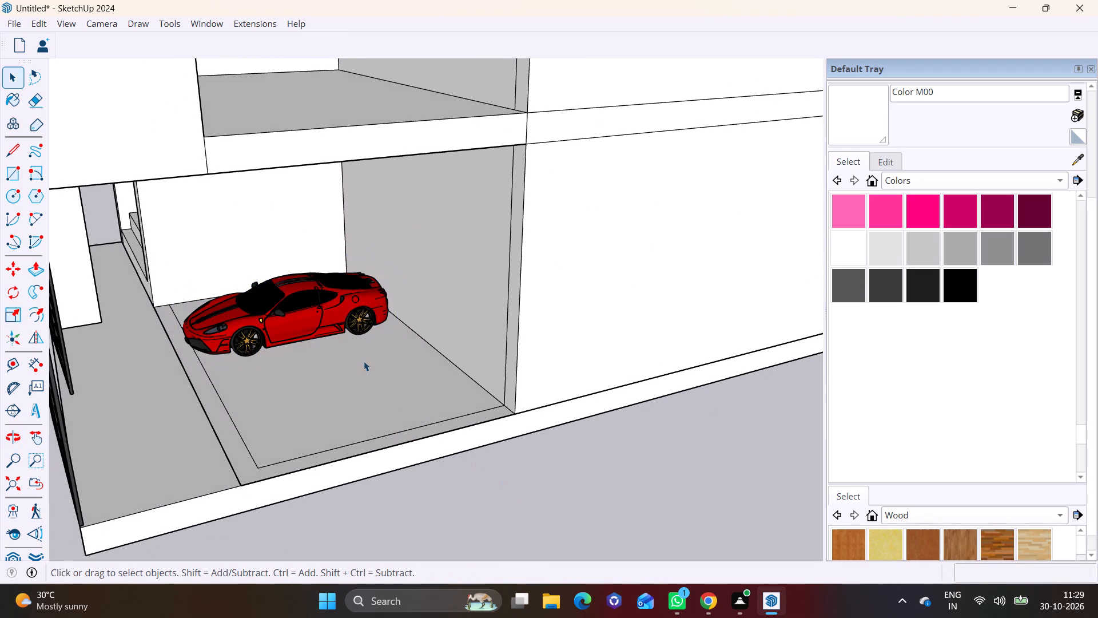
Move the red car about 1' 11" across the floor toward the parking bay's far side wall.
{"action": "left_click", "coordinate": [332, 314]}
{"action": "key", "text": "m"}
{"action": "left_click", "coordinate": [397, 390]}
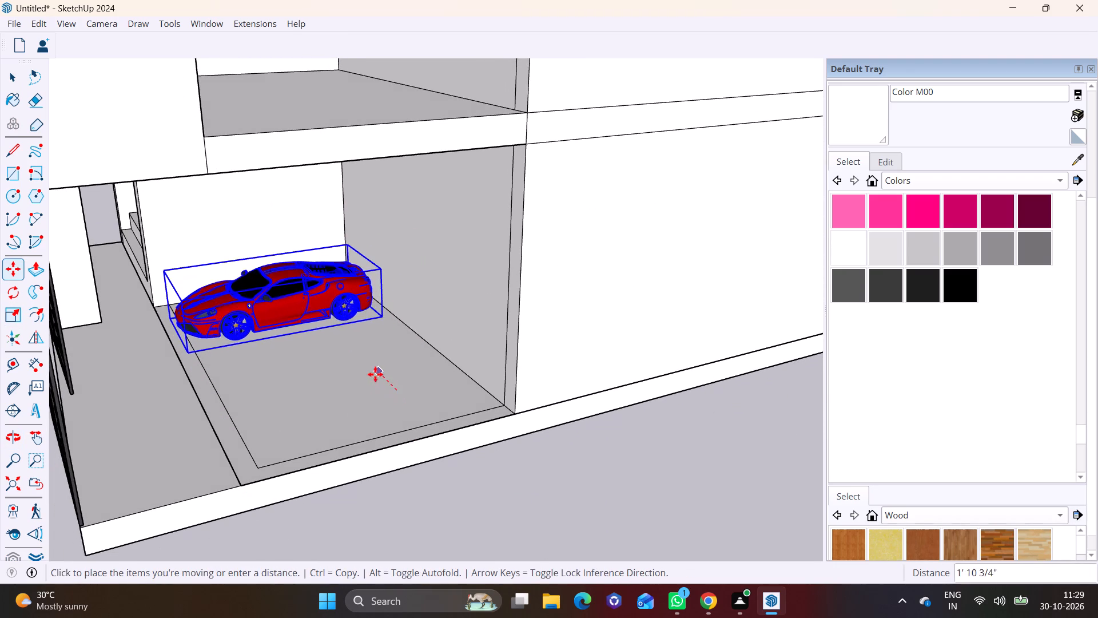
{"action": "left_click", "coordinate": [374, 370]}
{"action": "key", "text": "space"}
{"action": "scroll", "coordinate": [393, 401], "scroll_direction": "down", "scroll_amount": 5}
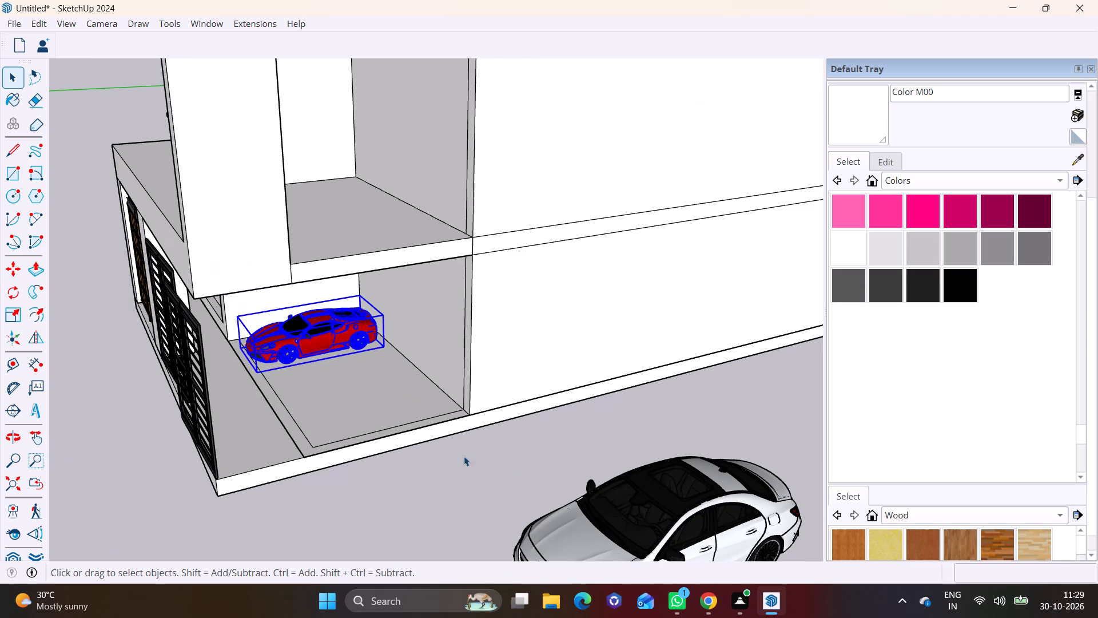
Scale the white car down uniformly from its upper front corner to match the red car's size.
{"action": "left_click", "coordinate": [665, 513]}
{"action": "middle_click", "coordinate": [666, 514]}
{"action": "scroll", "coordinate": [666, 514], "scroll_direction": "down", "scroll_amount": 1}
{"action": "middle_click_drag", "start_coordinate": [658, 514], "coordinate": [550, 464], "text": "shift"}
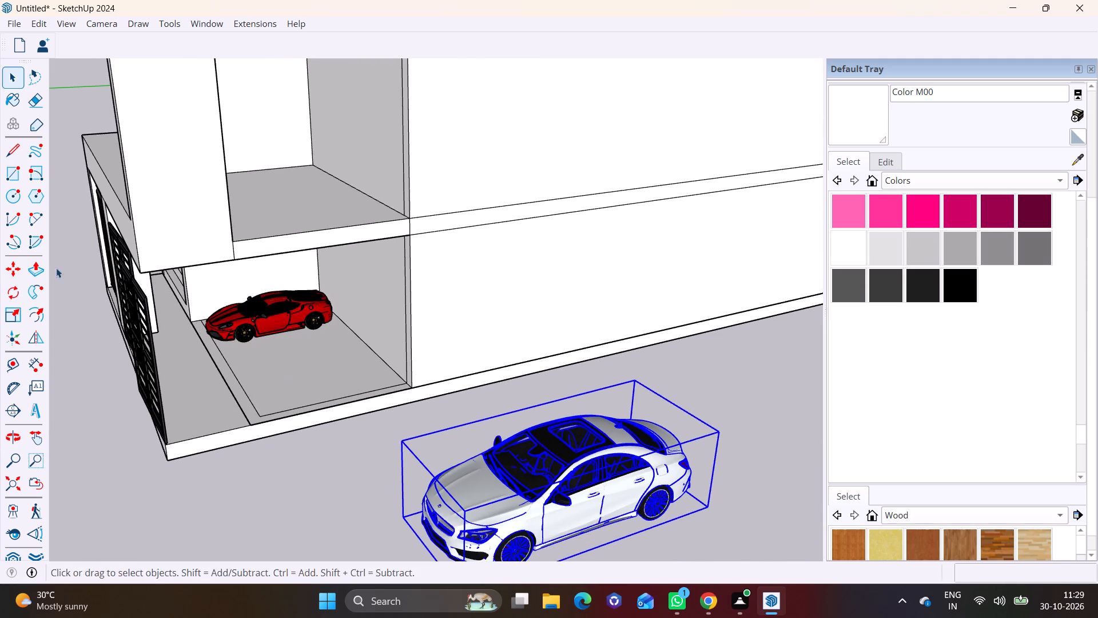
{"action": "left_click", "coordinate": [15, 317]}
{"action": "left_click", "coordinate": [403, 439]}
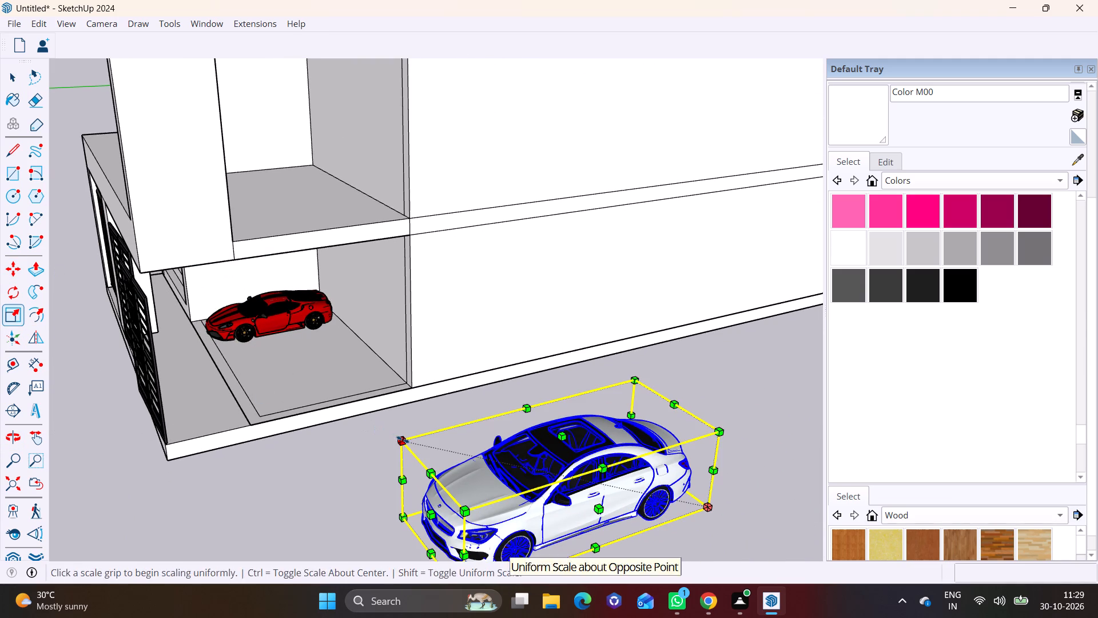
{"action": "left_click", "coordinate": [492, 470]}
{"action": "key", "text": "space"}
Move the white car about 19' 3" back into the parking bay beside the red car.
{"action": "left_click", "coordinate": [591, 490]}
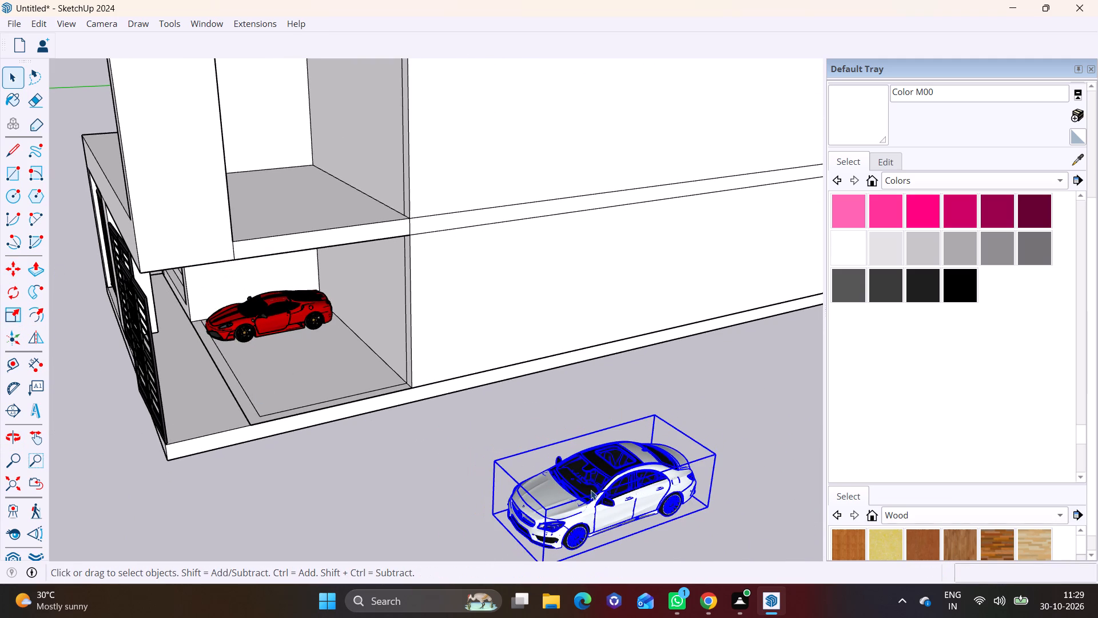
{"action": "key", "text": "m"}
{"action": "left_click", "coordinate": [632, 502]}
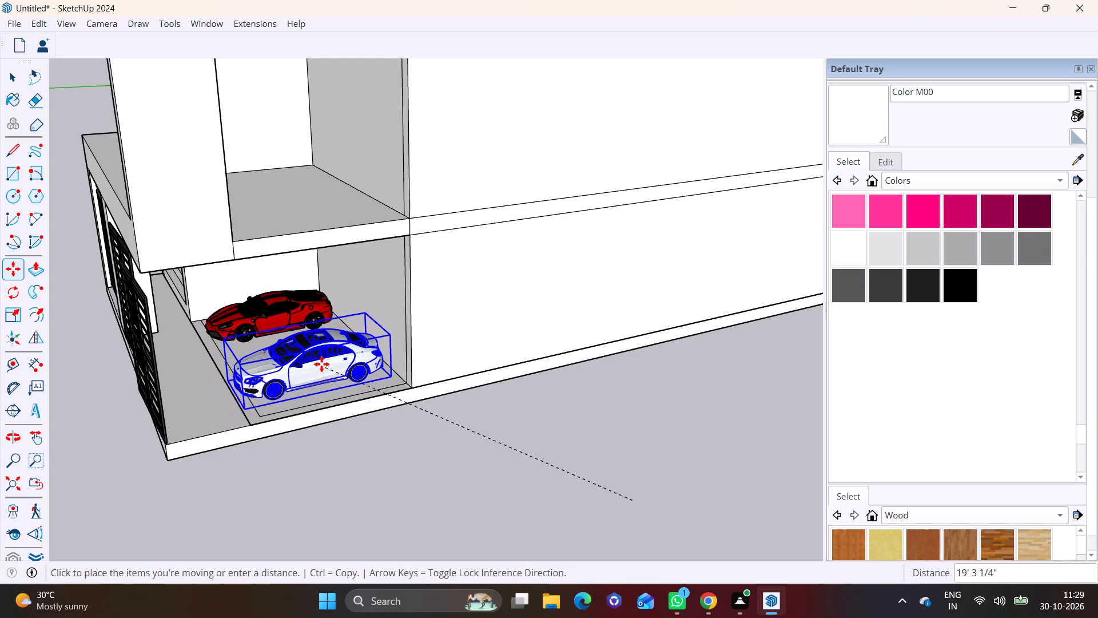
{"action": "left_click", "coordinate": [321, 363]}
{"action": "key", "text": "space"}
{"action": "left_click", "coordinate": [373, 425]}
{"action": "left_click", "coordinate": [386, 445]}
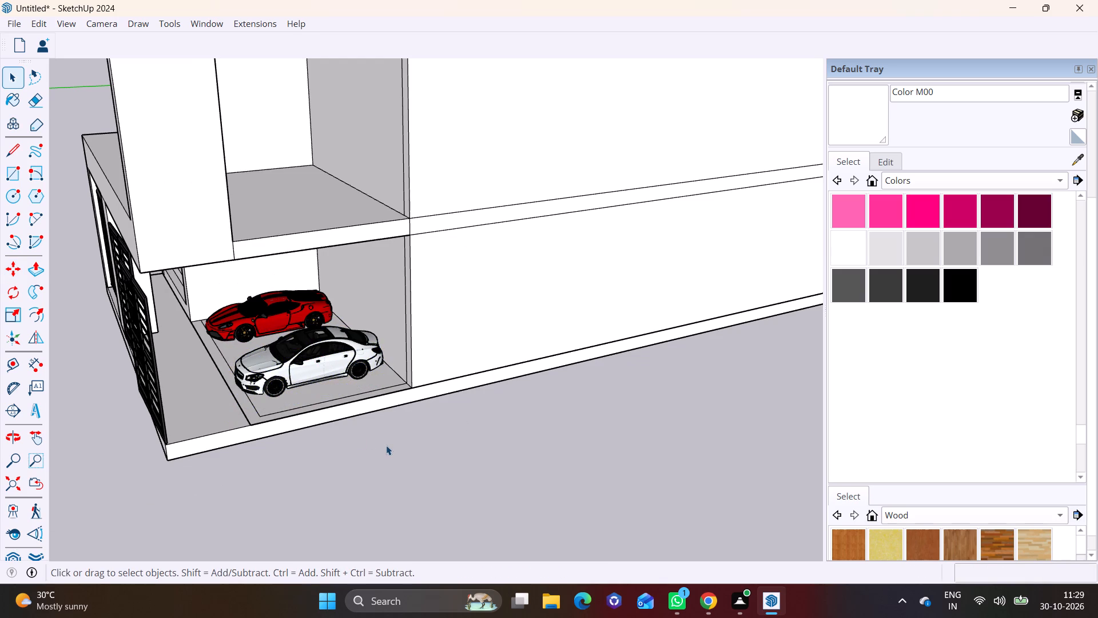
Lower the white car from its floating position toward the parking bay floor.
{"action": "middle_click_drag", "start_coordinate": [357, 434], "coordinate": [690, 422]}
{"action": "middle_click_drag", "start_coordinate": [587, 388], "coordinate": [260, 351]}
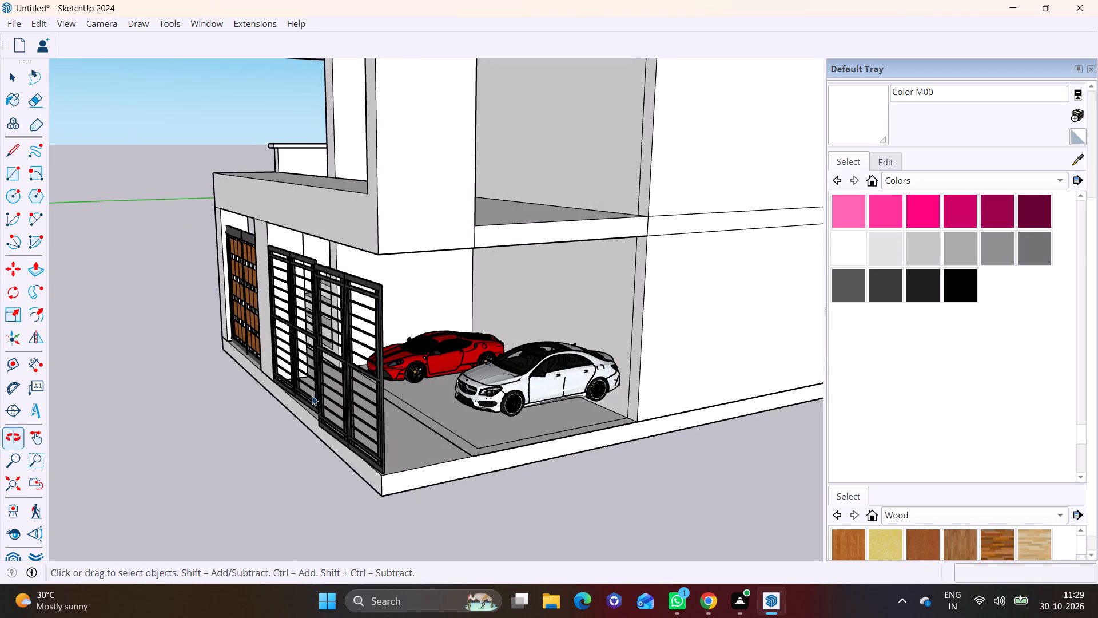
{"action": "scroll", "coordinate": [440, 424], "scroll_direction": "up", "scroll_amount": 2}
{"action": "left_click", "coordinate": [543, 397]}
{"action": "middle_click_drag", "start_coordinate": [538, 381], "coordinate": [513, 322]}
{"action": "key", "text": "m"}
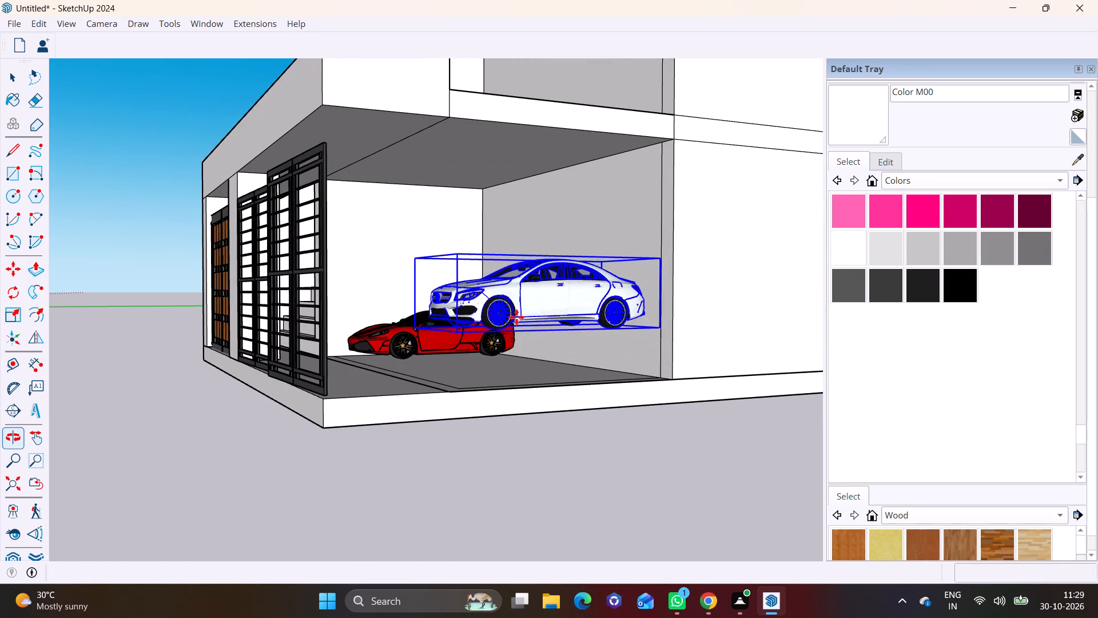
{"action": "left_click", "coordinate": [580, 290]}
{"action": "left_click", "coordinate": [551, 344]}
Move the white car about 4' 4" inward onto the parking bay floor, alongside the red car.
{"action": "middle_click_drag", "start_coordinate": [546, 364], "coordinate": [496, 504]}
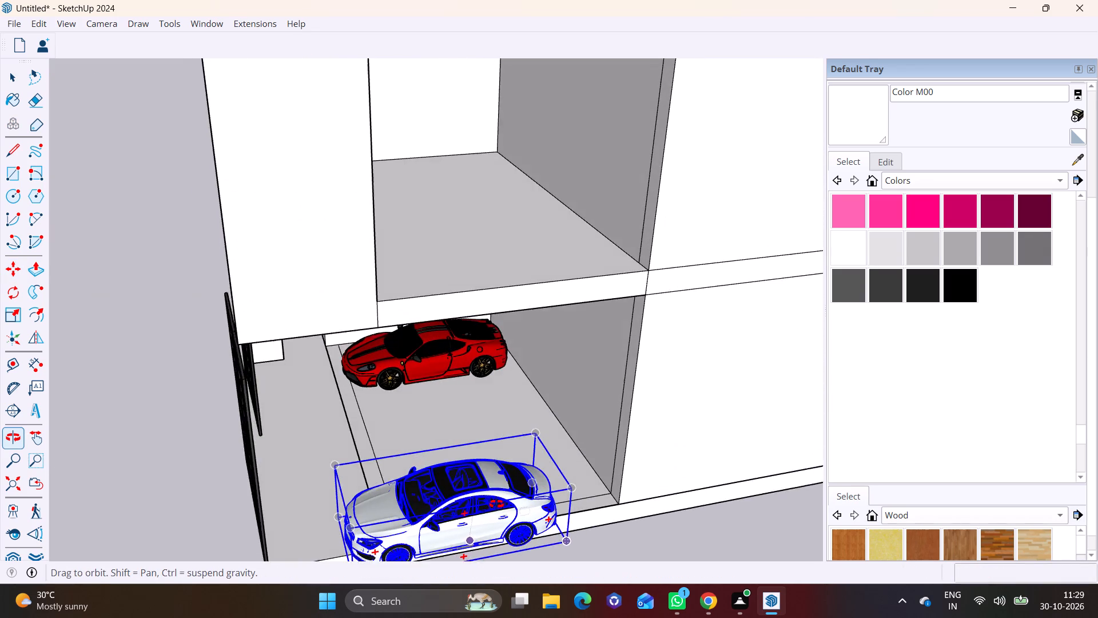
{"action": "middle_click_drag", "start_coordinate": [496, 504], "coordinate": [487, 506]}
{"action": "left_click_drag", "start_coordinate": [484, 501], "coordinate": [484, 492]}
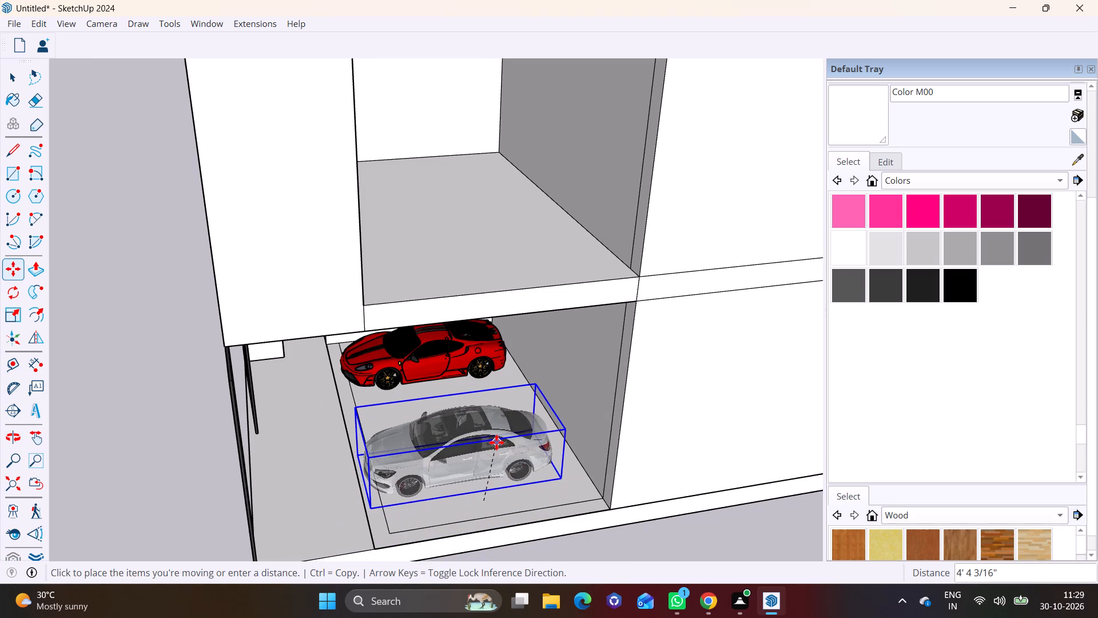
{"action": "left_click", "coordinate": [496, 442]}
{"action": "key", "text": "space"}
{"action": "left_click", "coordinate": [169, 439]}
Nudge the white car slightly lower and forward until its wheels sit on the parking bay floor.
{"action": "middle_click_drag", "start_coordinate": [416, 496], "coordinate": [427, 341]}
{"action": "middle_click_drag", "start_coordinate": [551, 370], "coordinate": [521, 389]}
{"action": "scroll", "coordinate": [417, 351], "scroll_direction": "up", "scroll_amount": 3}
{"action": "middle_click_drag", "start_coordinate": [462, 401], "coordinate": [457, 401]}
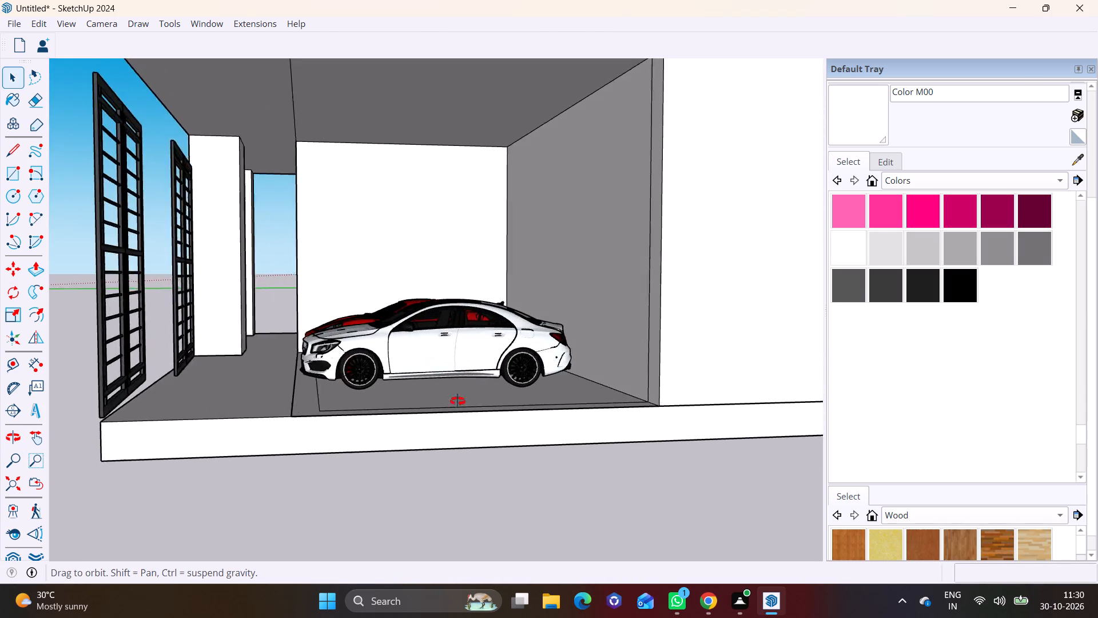
{"action": "middle_click_drag", "start_coordinate": [457, 401], "coordinate": [635, 398]}
{"action": "left_click", "coordinate": [627, 350]}
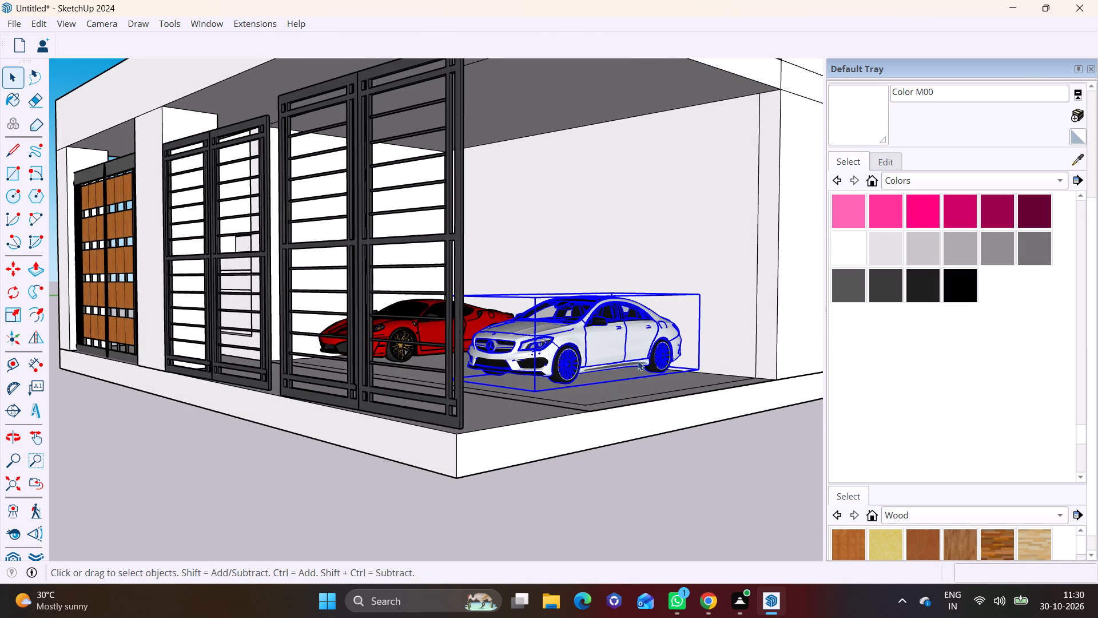
{"action": "key", "text": "m"}
{"action": "left_click", "coordinate": [728, 238]}
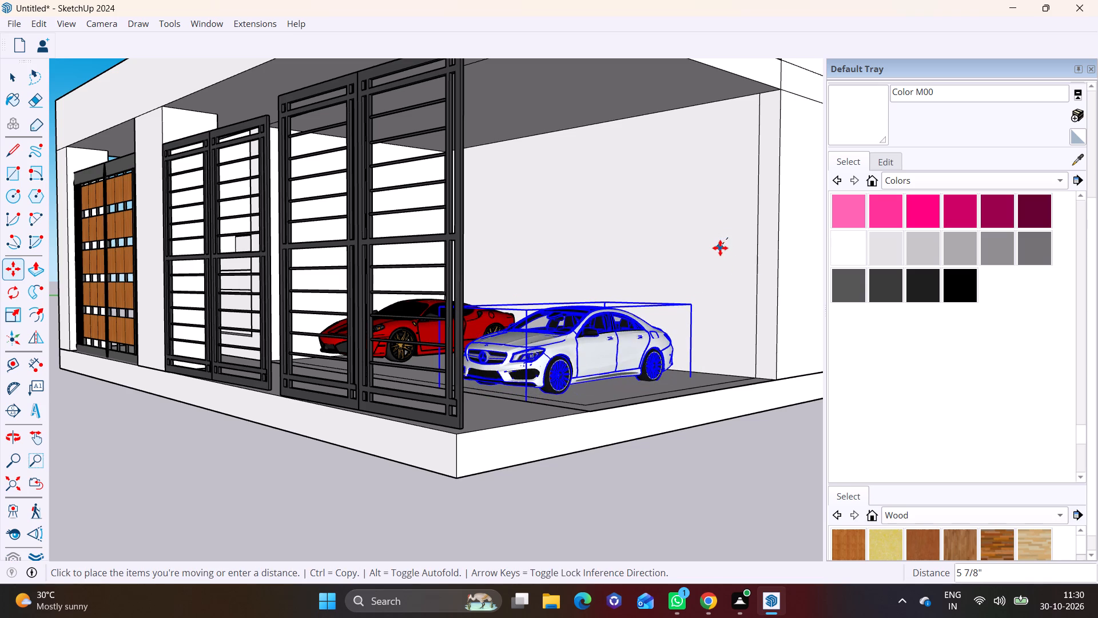
{"action": "left_click", "coordinate": [727, 247]}
{"action": "left_click", "coordinate": [728, 469]}
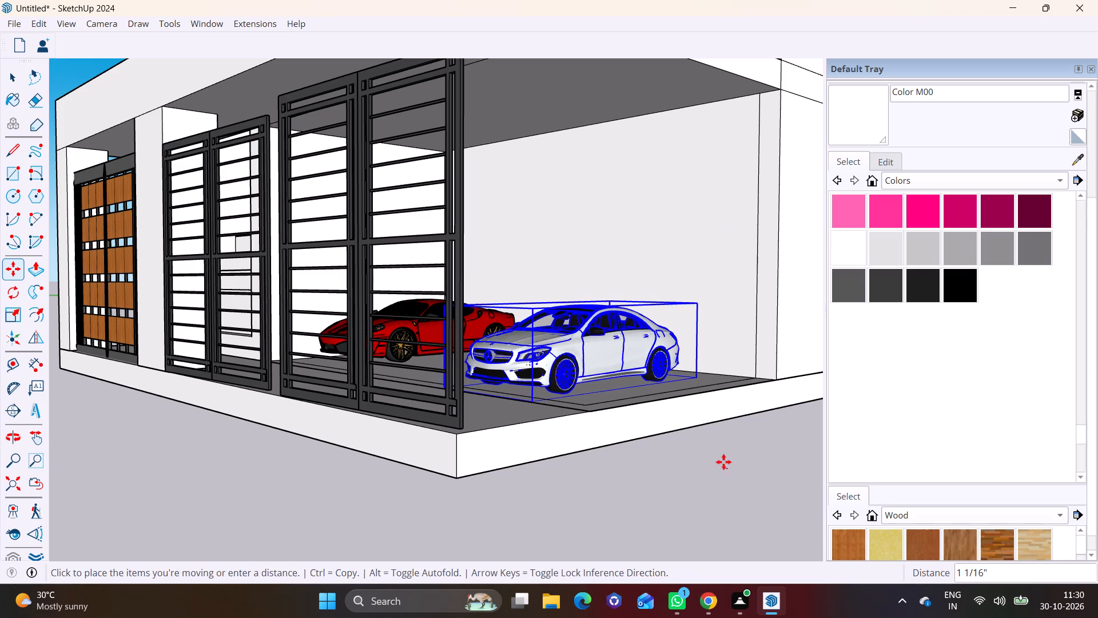
{"action": "left_click", "coordinate": [703, 455]}
{"action": "key", "text": "space"}
{"action": "left_click", "coordinate": [687, 488]}
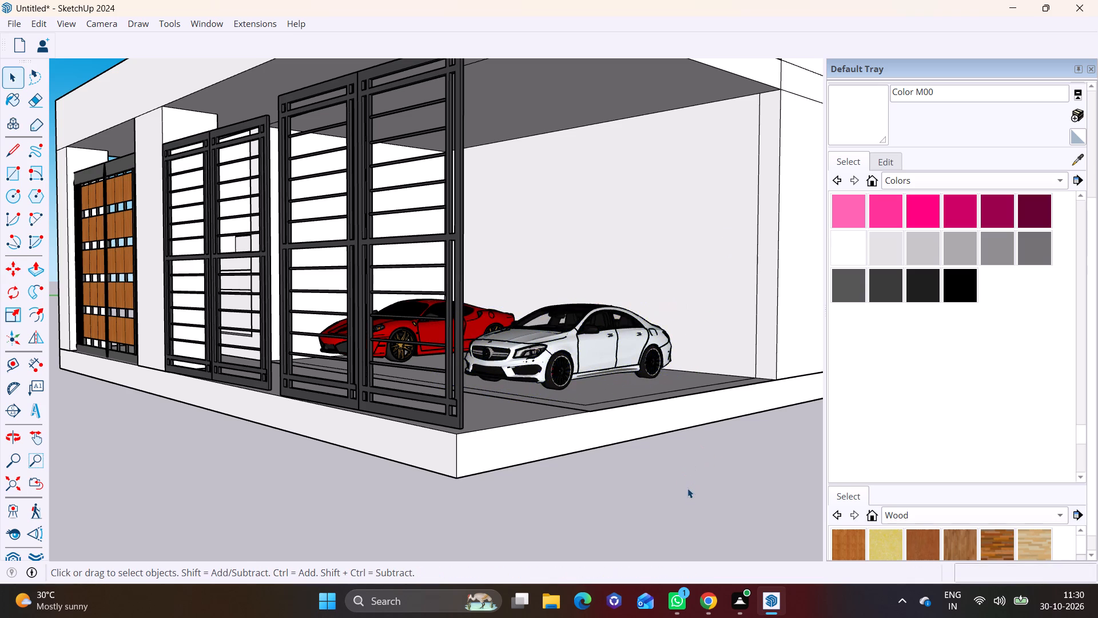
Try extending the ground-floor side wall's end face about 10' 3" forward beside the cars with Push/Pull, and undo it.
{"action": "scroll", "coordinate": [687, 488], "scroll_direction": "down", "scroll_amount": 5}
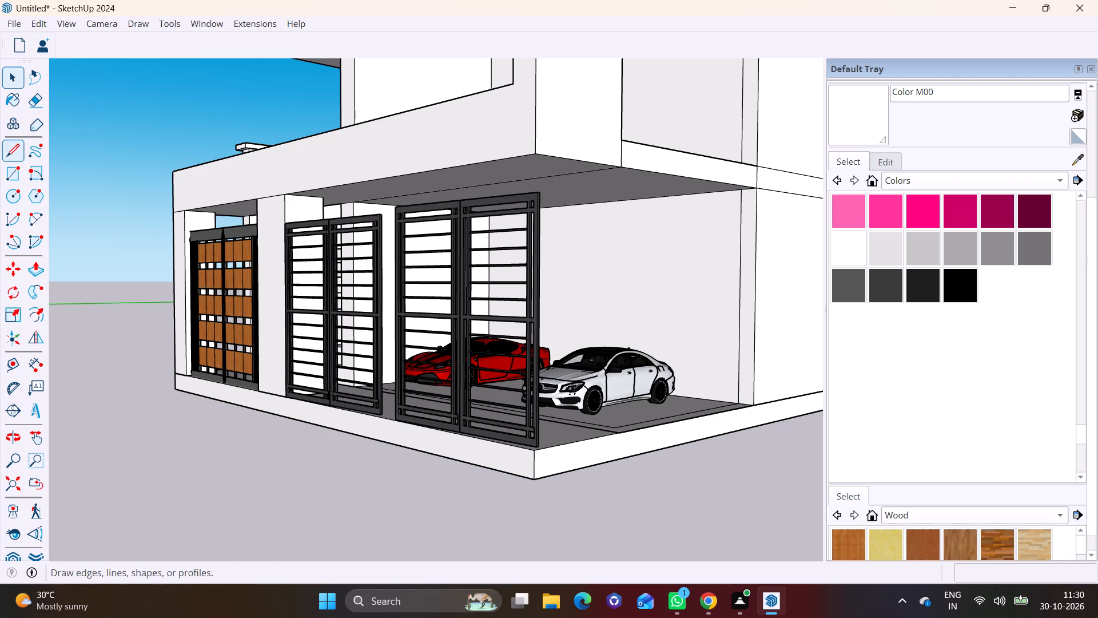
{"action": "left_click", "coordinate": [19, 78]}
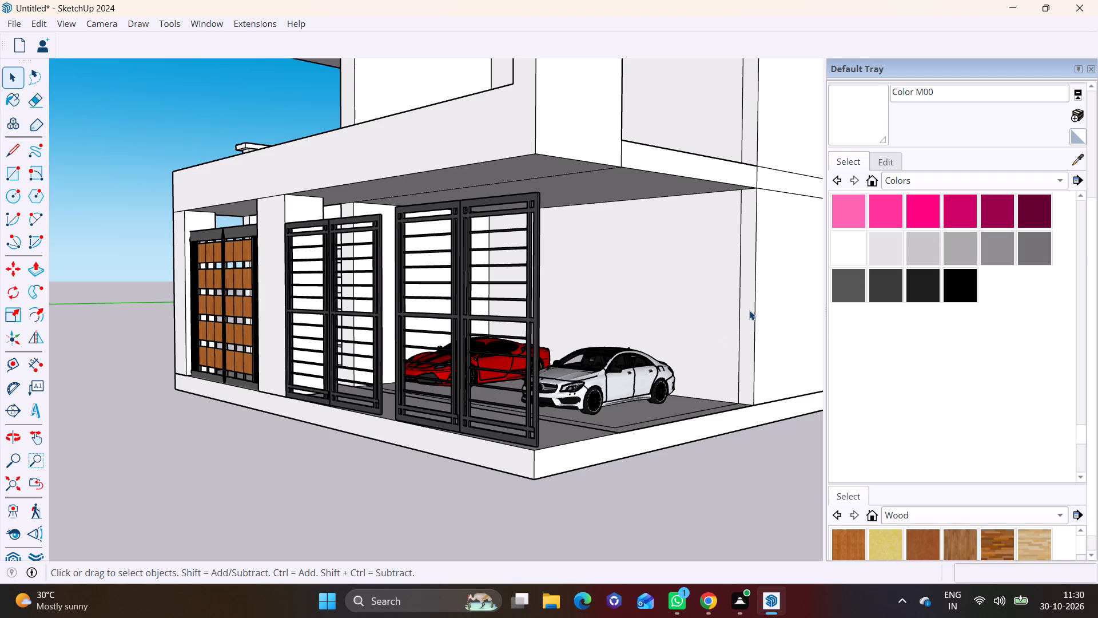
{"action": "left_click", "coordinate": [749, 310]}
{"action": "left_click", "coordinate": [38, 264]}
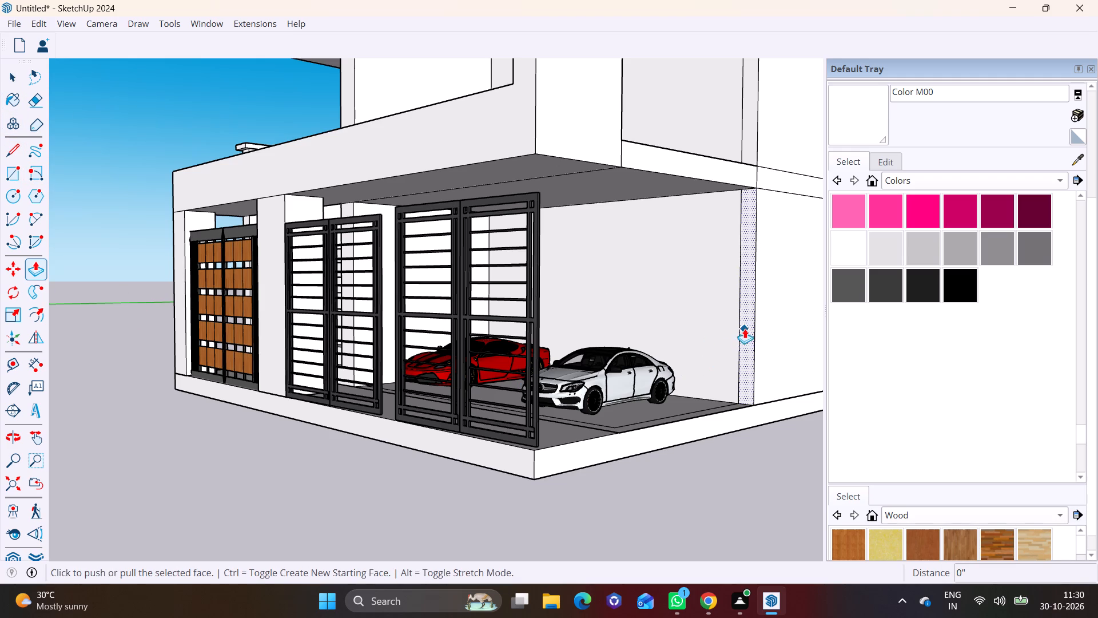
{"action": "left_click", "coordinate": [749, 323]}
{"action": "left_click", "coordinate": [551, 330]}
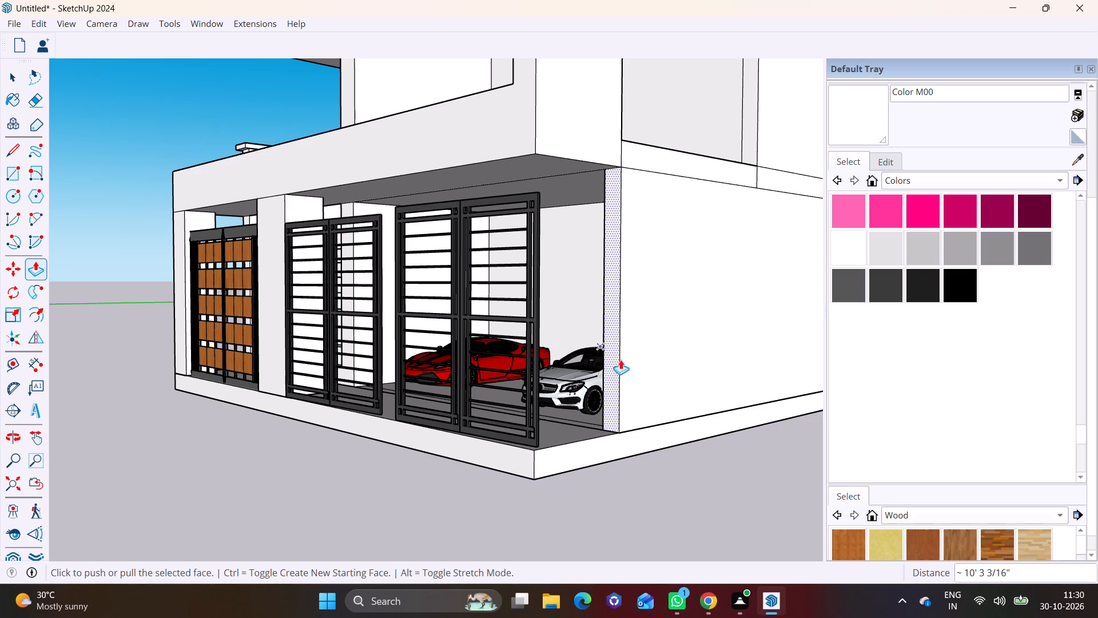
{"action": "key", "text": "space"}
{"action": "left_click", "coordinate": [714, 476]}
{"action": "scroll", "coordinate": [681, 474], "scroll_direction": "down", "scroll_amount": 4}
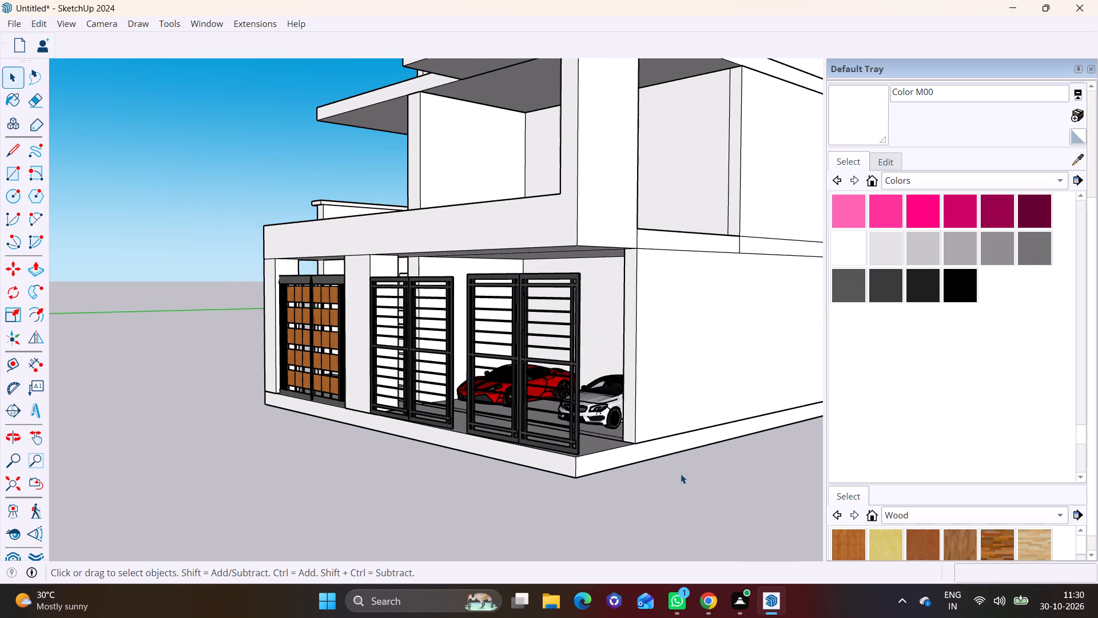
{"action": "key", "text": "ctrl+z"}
Draw a short line from the inner floor outline's outer front corner to the floor line nearest the gates.
{"action": "middle_click_drag", "start_coordinate": [718, 431], "coordinate": [643, 530]}
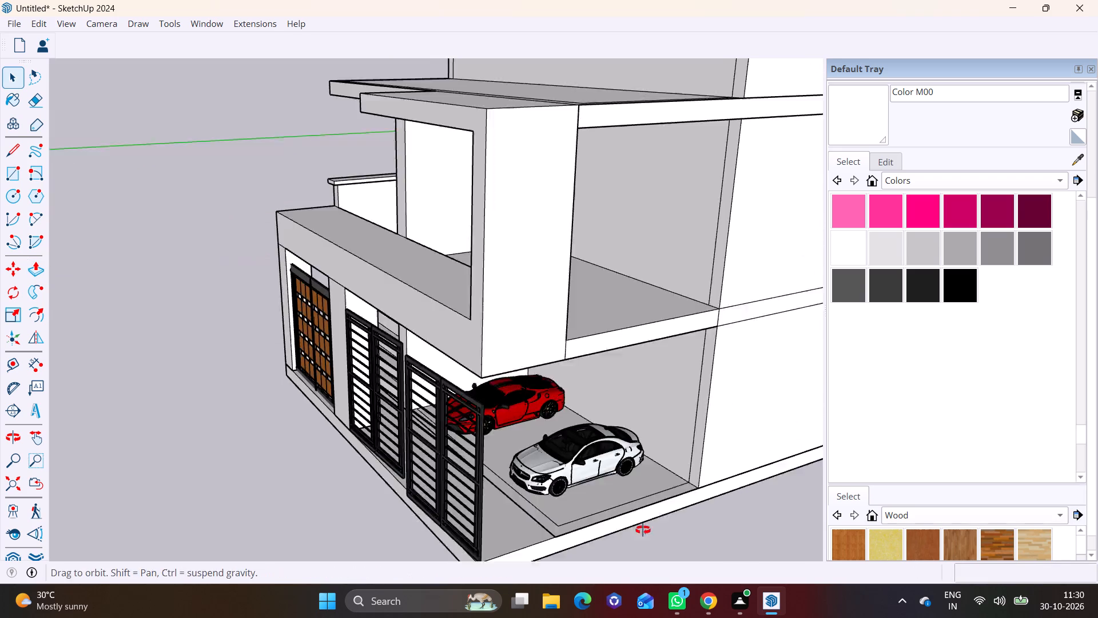
{"action": "middle_click_drag", "start_coordinate": [643, 530], "coordinate": [635, 551]}
{"action": "scroll", "coordinate": [635, 551], "scroll_direction": "down", "scroll_amount": 1}
{"action": "middle_click_drag", "start_coordinate": [615, 524], "coordinate": [557, 399], "text": "shift"}
{"action": "scroll", "coordinate": [536, 395], "scroll_direction": "up", "scroll_amount": 5}
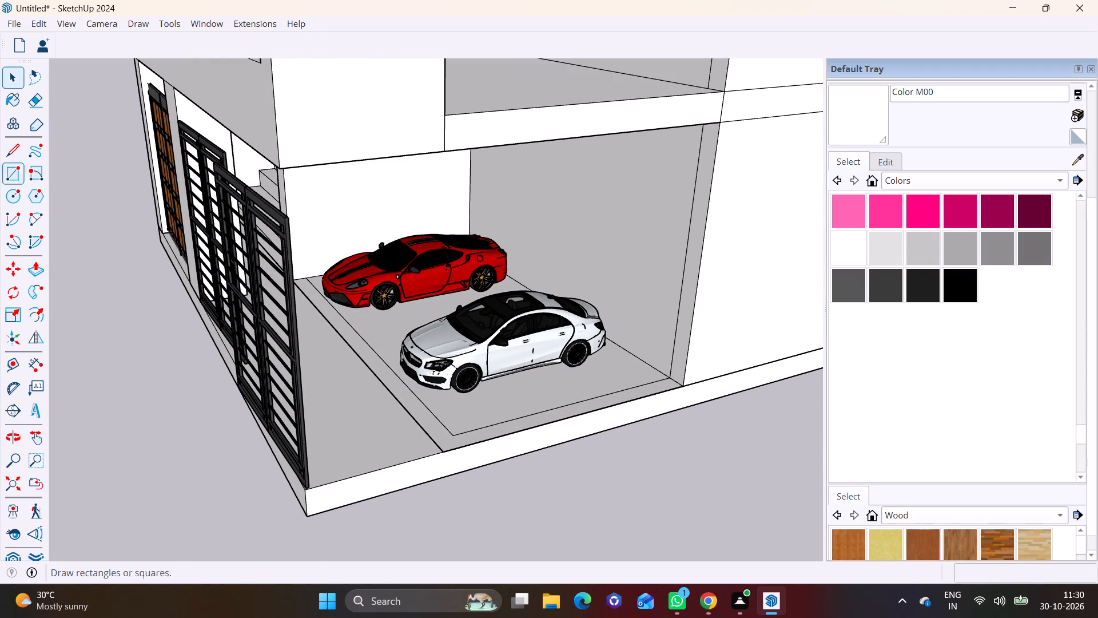
{"action": "left_click", "coordinate": [12, 141]}
{"action": "scroll", "coordinate": [407, 374], "scroll_direction": "up", "scroll_amount": 3}
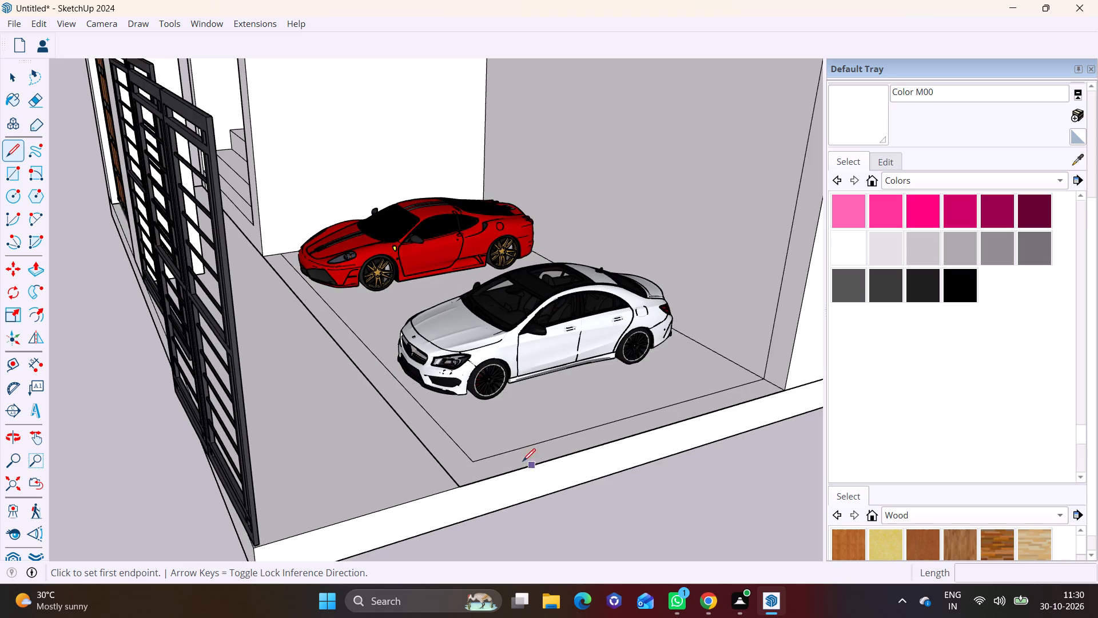
{"action": "left_click", "coordinate": [466, 460]}
{"action": "left_click", "coordinate": [447, 468]}
{"action": "key", "text": "space"}
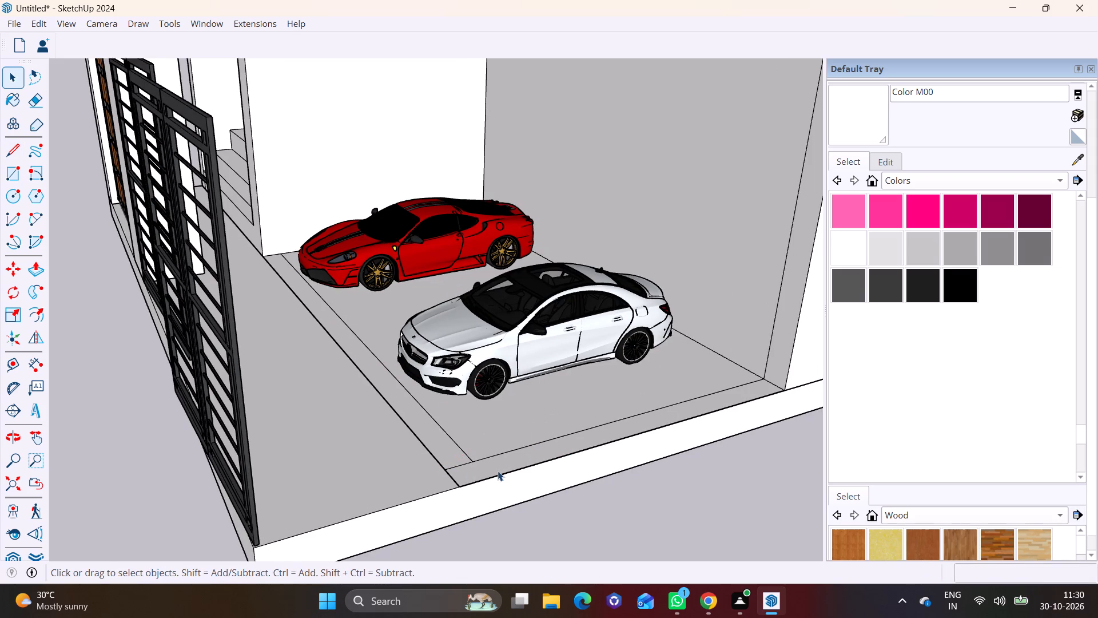
Push/Pull the narrow floor strip along the parking bay's open side upward to form a low side wall beside the white car.
{"action": "left_click", "coordinate": [498, 471]}
{"action": "left_click", "coordinate": [475, 468]}
{"action": "triple_click", "coordinate": [485, 470]}
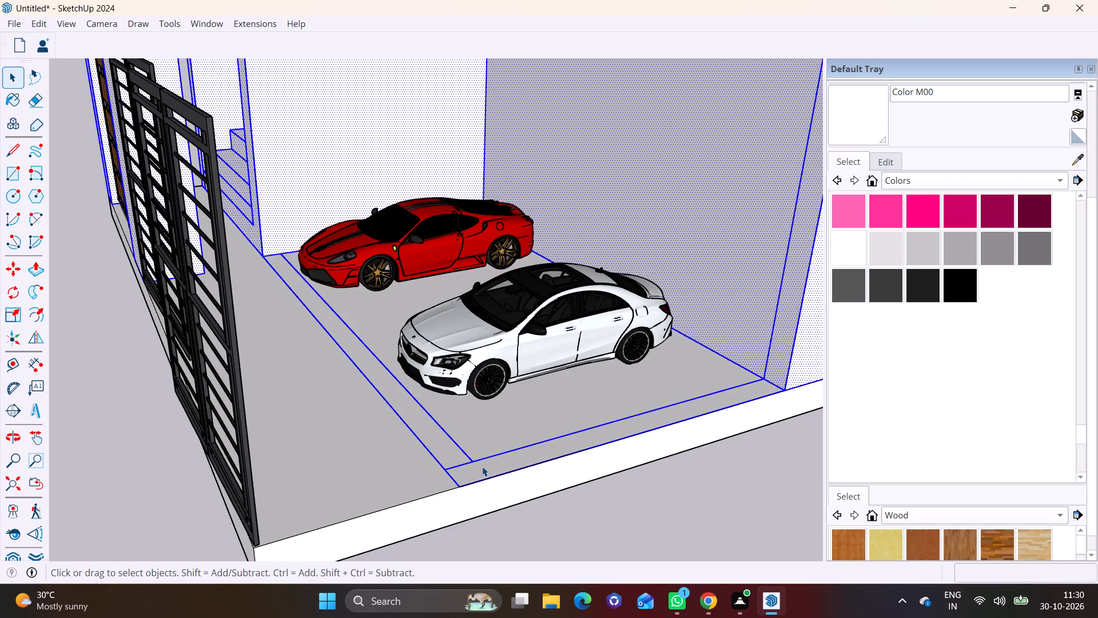
{"action": "left_click", "coordinate": [492, 468]}
{"action": "left_click", "coordinate": [34, 273]}
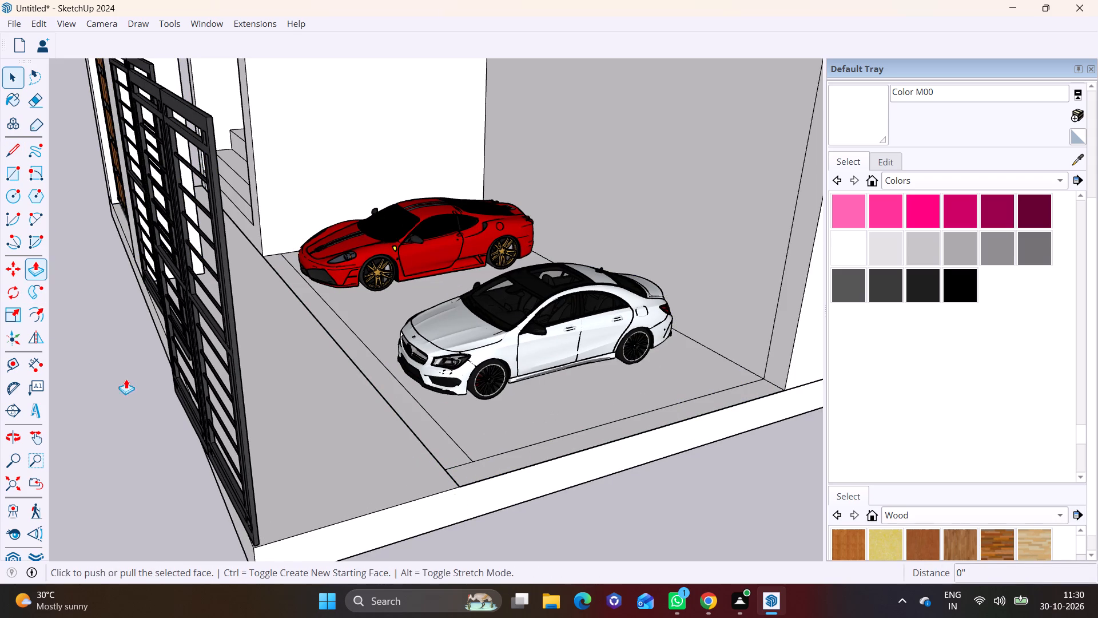
{"action": "left_click", "coordinate": [506, 467]}
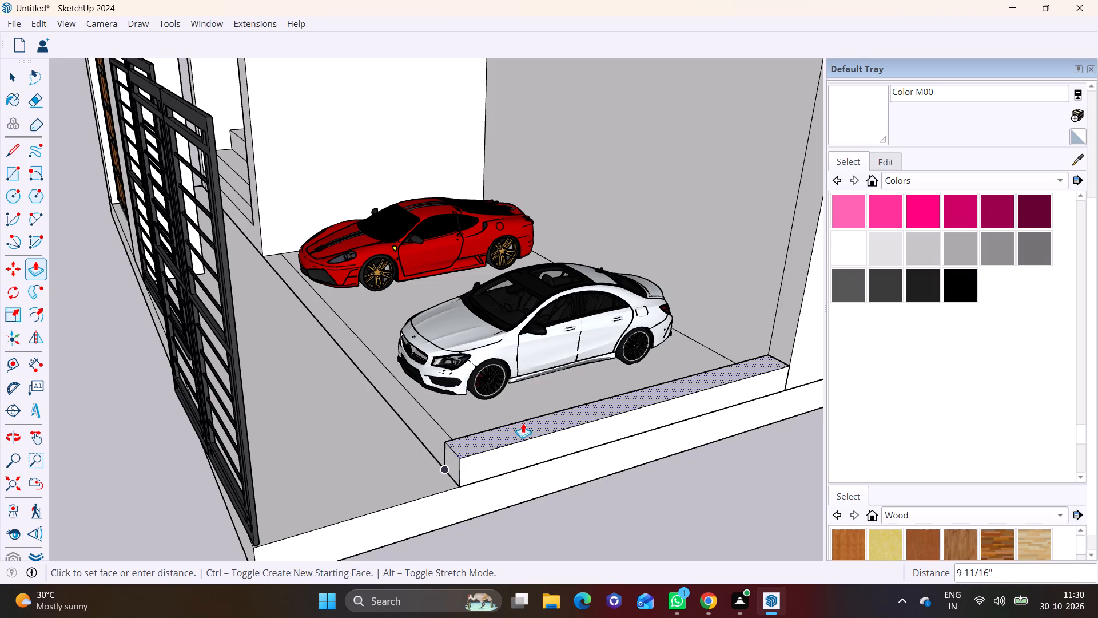
{"action": "left_click", "coordinate": [576, 264]}
{"action": "key", "text": "space"}
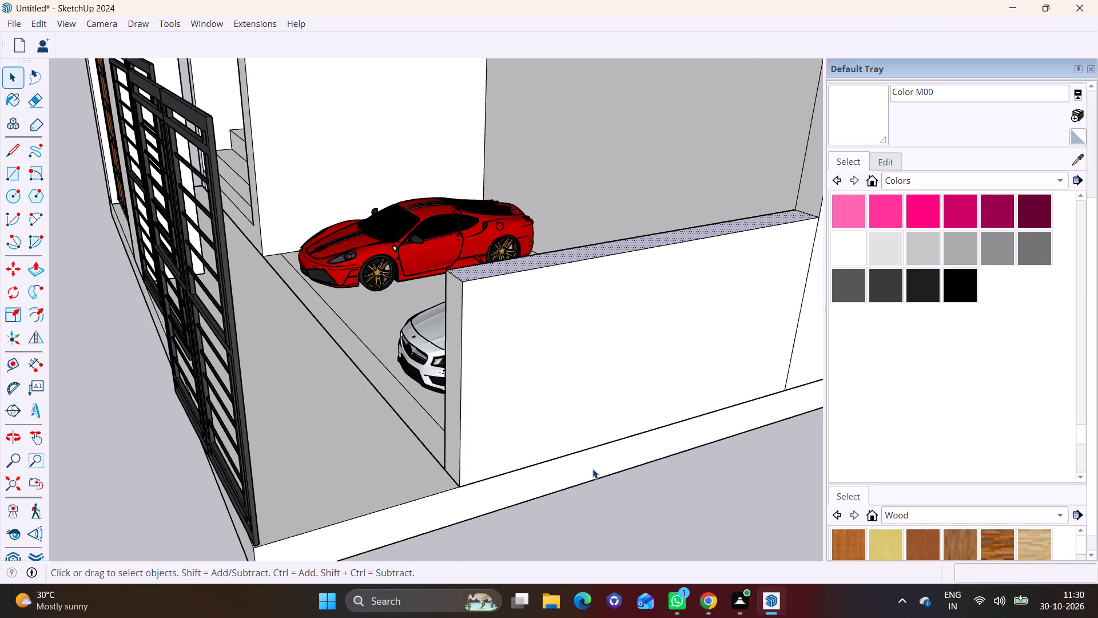
Extend the low side wall's front end face about 4' 6" forward with Push/Pull until it meets the end gate.
{"action": "scroll", "coordinate": [592, 469], "scroll_direction": "down", "scroll_amount": 6}
{"action": "middle_click_drag", "start_coordinate": [579, 463], "coordinate": [962, 440]}
{"action": "middle_click_drag", "start_coordinate": [661, 415], "coordinate": [671, 338]}
{"action": "scroll", "coordinate": [671, 338], "scroll_direction": "down", "scroll_amount": 2}
{"action": "middle_click_drag", "start_coordinate": [671, 338], "coordinate": [262, 366]}
{"action": "scroll", "coordinate": [610, 371], "scroll_direction": "up", "scroll_amount": 2}
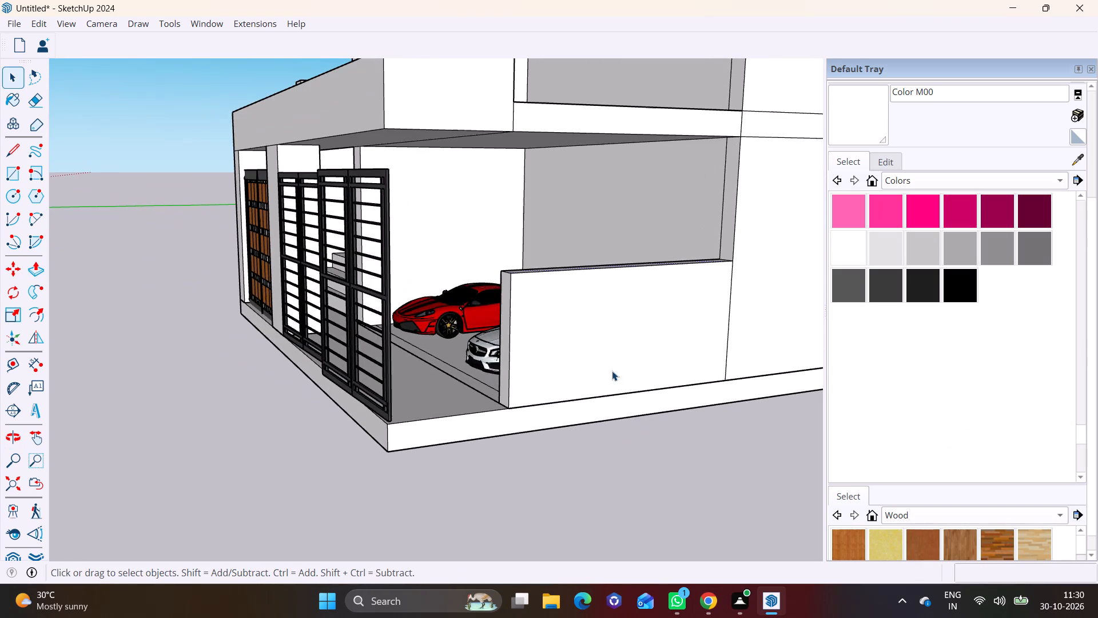
{"action": "left_click", "coordinate": [507, 303]}
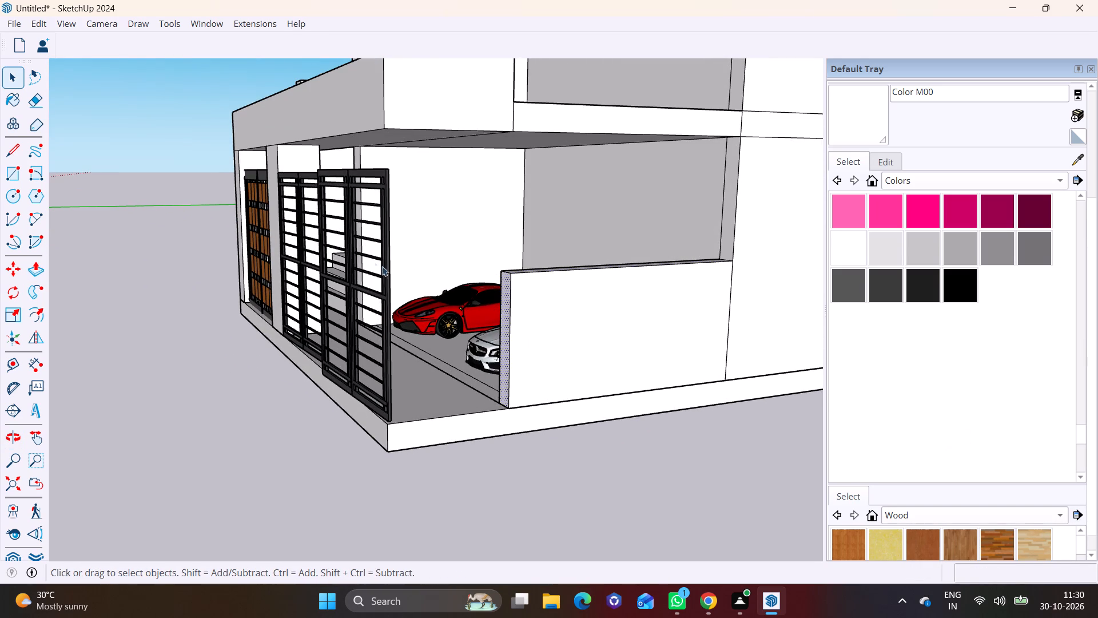
{"action": "left_click", "coordinate": [37, 269]}
{"action": "left_click", "coordinate": [508, 310]}
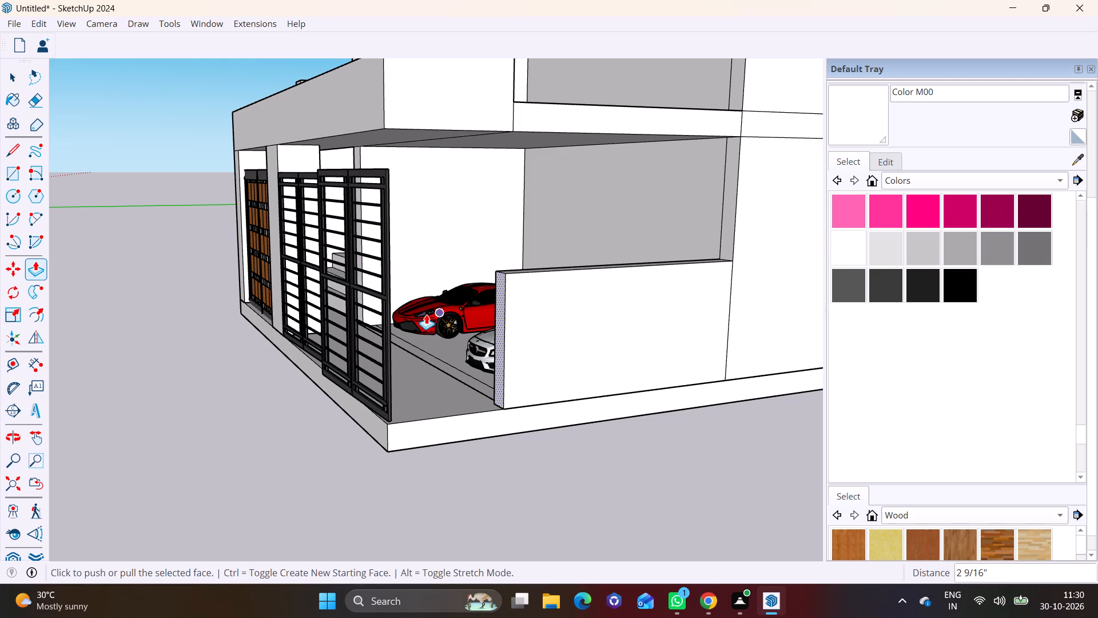
{"action": "left_click", "coordinate": [498, 303]}
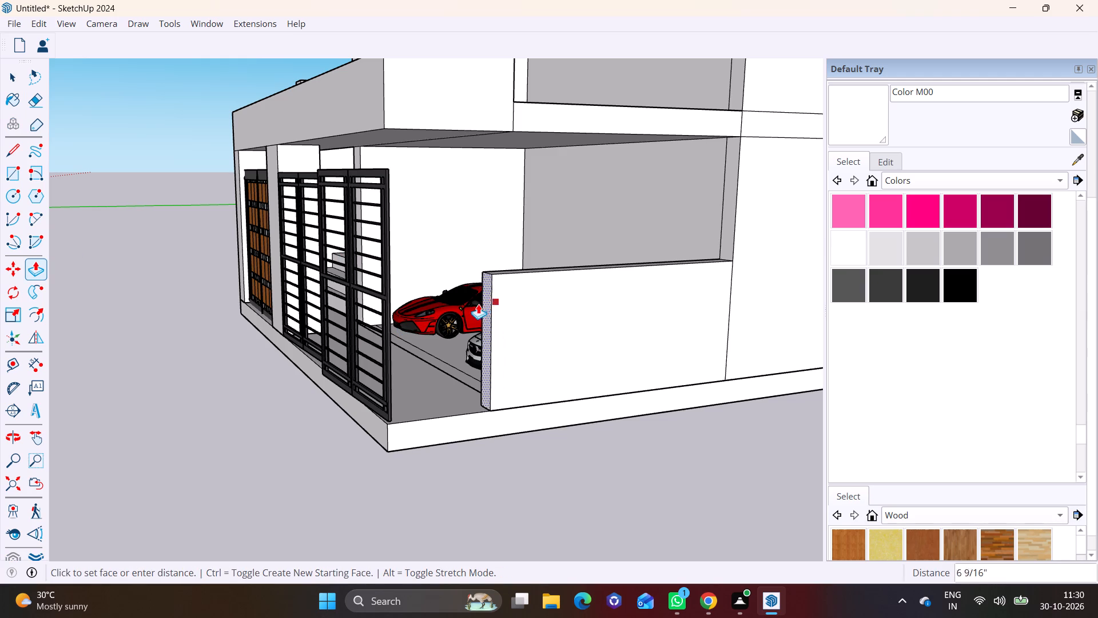
{"action": "left_click", "coordinate": [385, 307]}
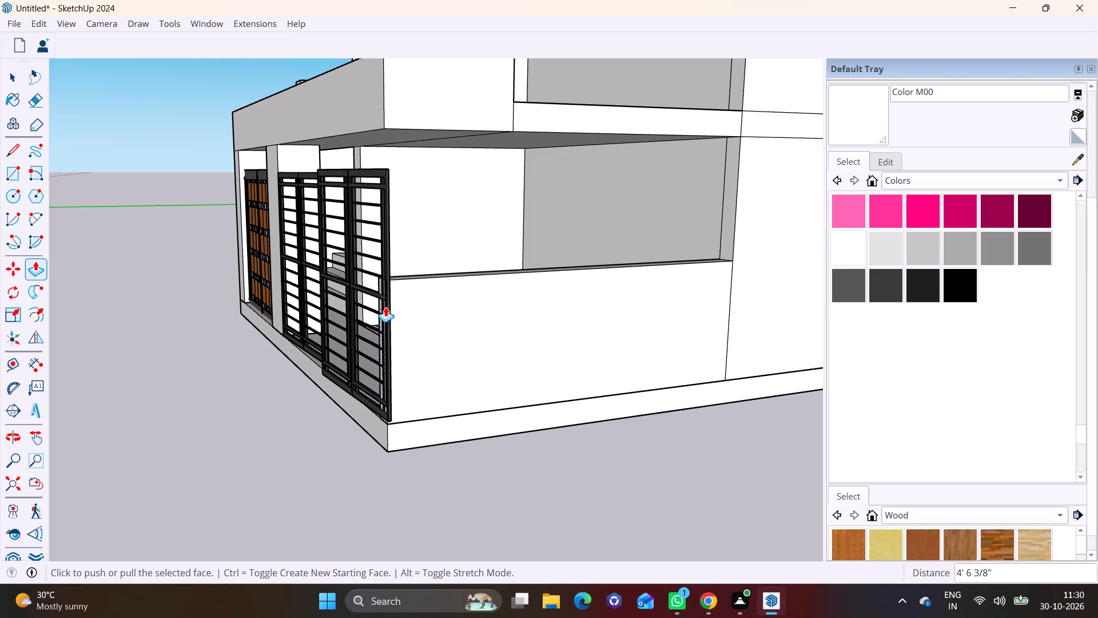
{"action": "key", "text": "space"}
{"action": "left_click", "coordinate": [479, 467]}
Examine the building's front elevation, checking the gates and the new low side wall against the upper floors.
{"action": "scroll", "coordinate": [479, 466], "scroll_direction": "down", "scroll_amount": 3}
{"action": "middle_click_drag", "start_coordinate": [479, 466], "coordinate": [910, 458]}
{"action": "scroll", "coordinate": [699, 423], "scroll_direction": "down", "scroll_amount": 3}
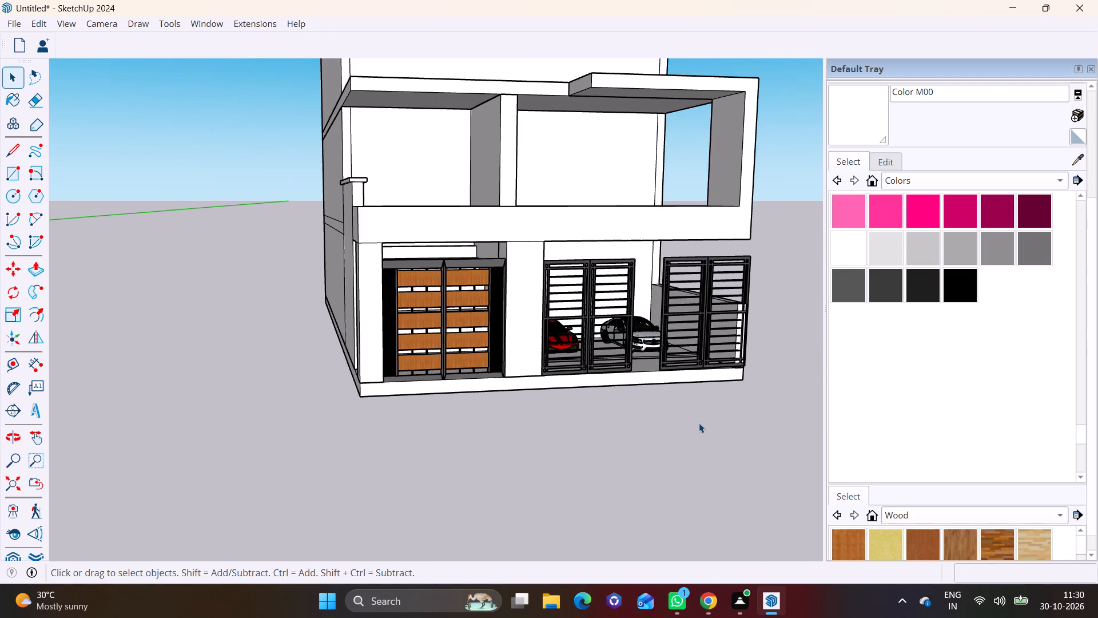
{"action": "middle_click_drag", "start_coordinate": [699, 423], "coordinate": [552, 512], "text": "shift"}
{"action": "middle_click_drag", "start_coordinate": [550, 490], "coordinate": [543, 425]}
{"action": "scroll", "coordinate": [543, 425], "scroll_direction": "down", "scroll_amount": 2}
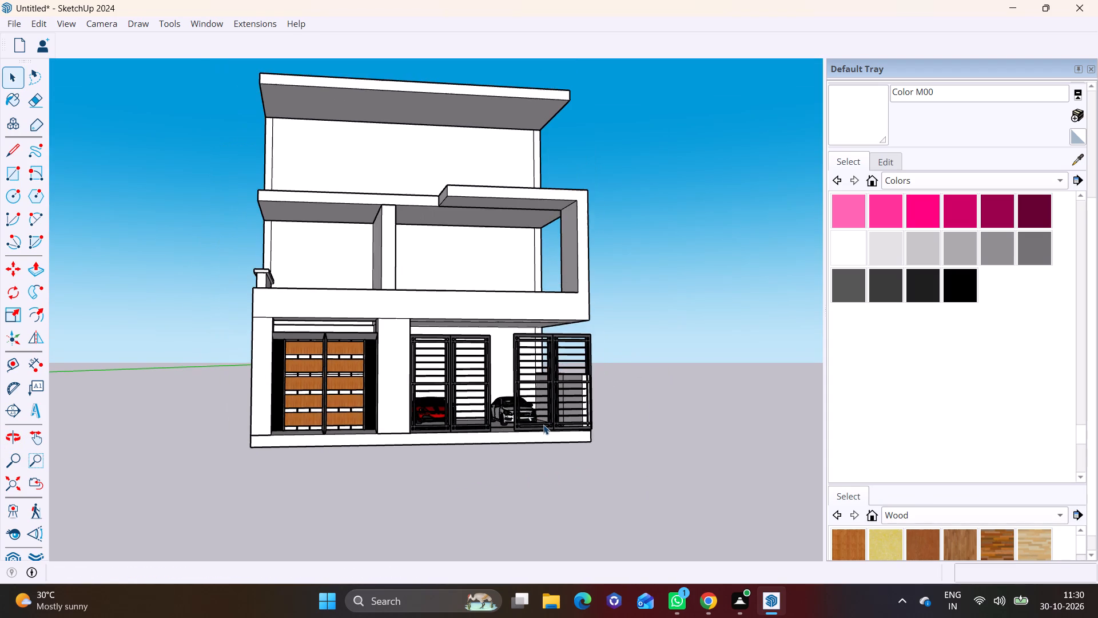
{"action": "middle_click_drag", "start_coordinate": [600, 406], "coordinate": [534, 458]}
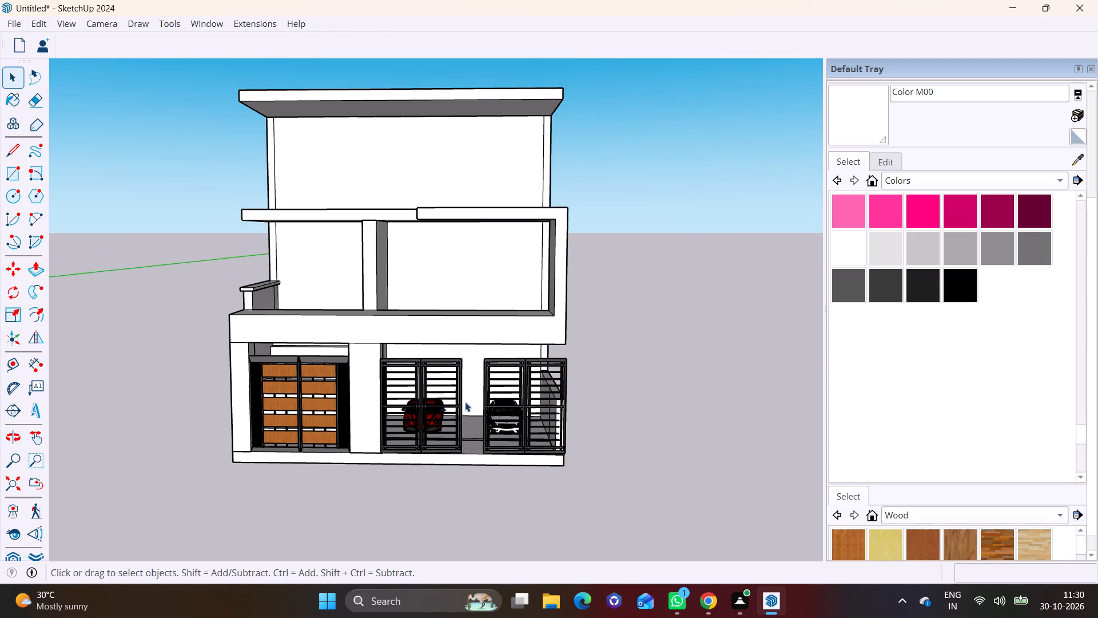
{"action": "scroll", "coordinate": [465, 402], "scroll_direction": "down", "scroll_amount": 1, "text": "shift"}
{"action": "middle_click_drag", "start_coordinate": [465, 402], "coordinate": [629, 458], "text": "shift"}
{"action": "middle_click_drag", "start_coordinate": [653, 455], "coordinate": [603, 445]}
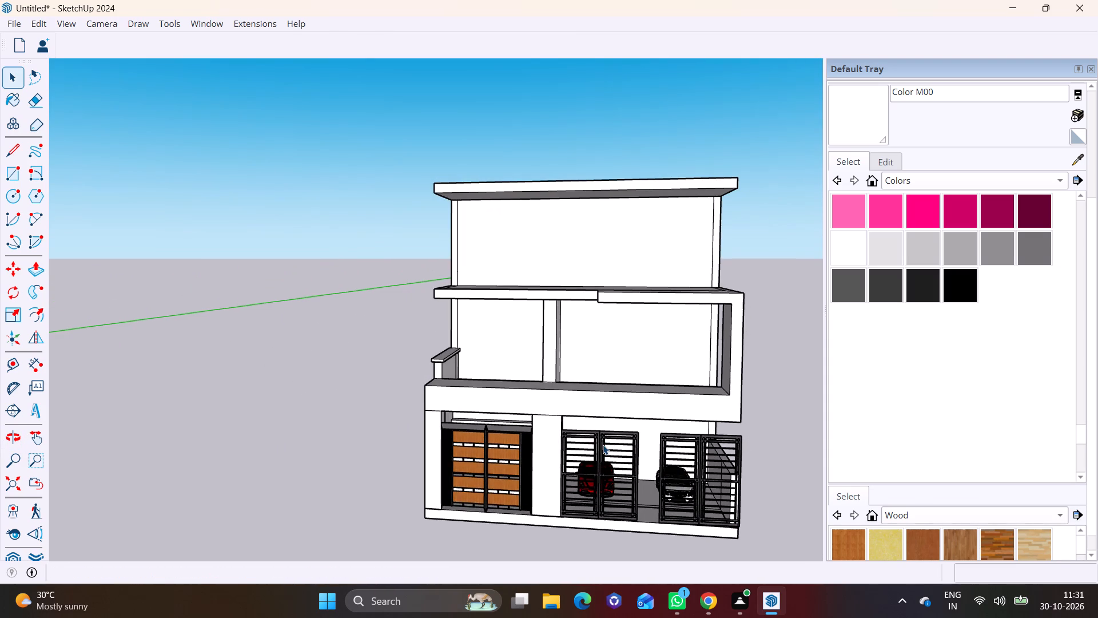
{"action": "middle_click_drag", "start_coordinate": [603, 445], "coordinate": [613, 489]}
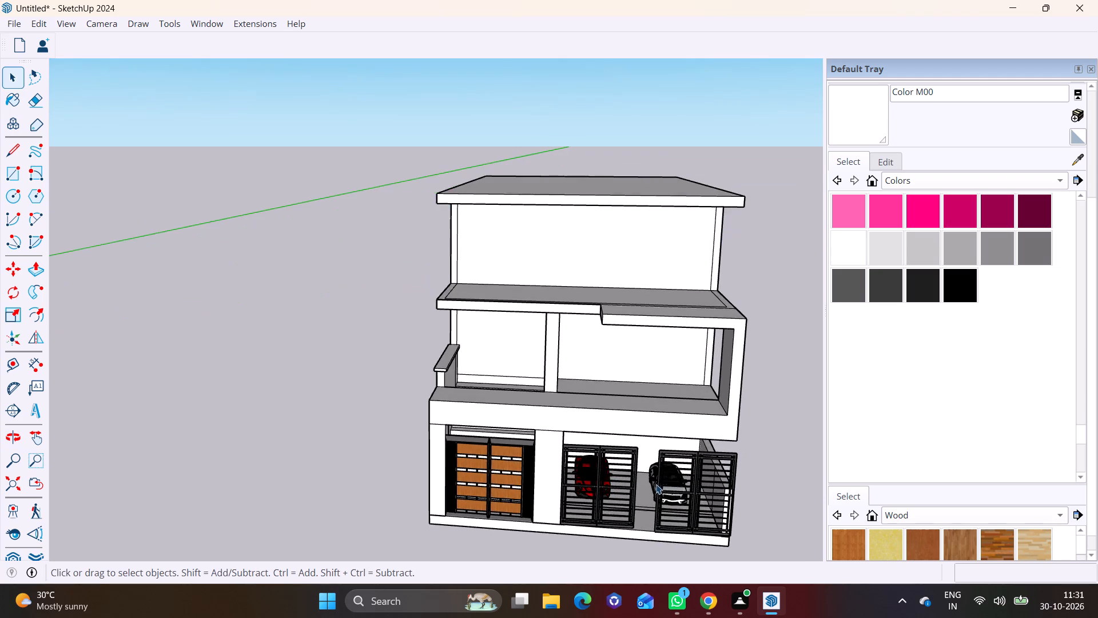
Scale the wooden gate and both black metal gates together vertically to about 0.8 of their height, keeping their bases in place.
{"action": "scroll", "coordinate": [657, 484], "scroll_direction": "up", "scroll_amount": 5}
{"action": "middle_click_drag", "start_coordinate": [682, 480], "coordinate": [535, 435]}
{"action": "left_click", "coordinate": [466, 447]}
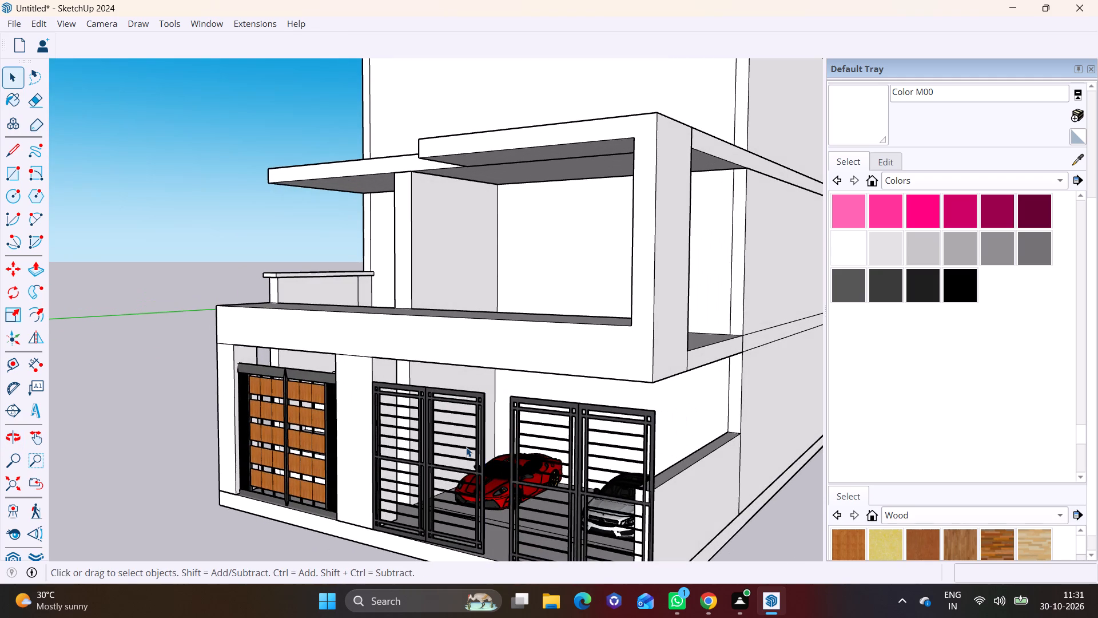
{"action": "left_click", "coordinate": [543, 447], "text": "ctrl"}
{"action": "left_click", "coordinate": [320, 414], "text": "ctrl"}
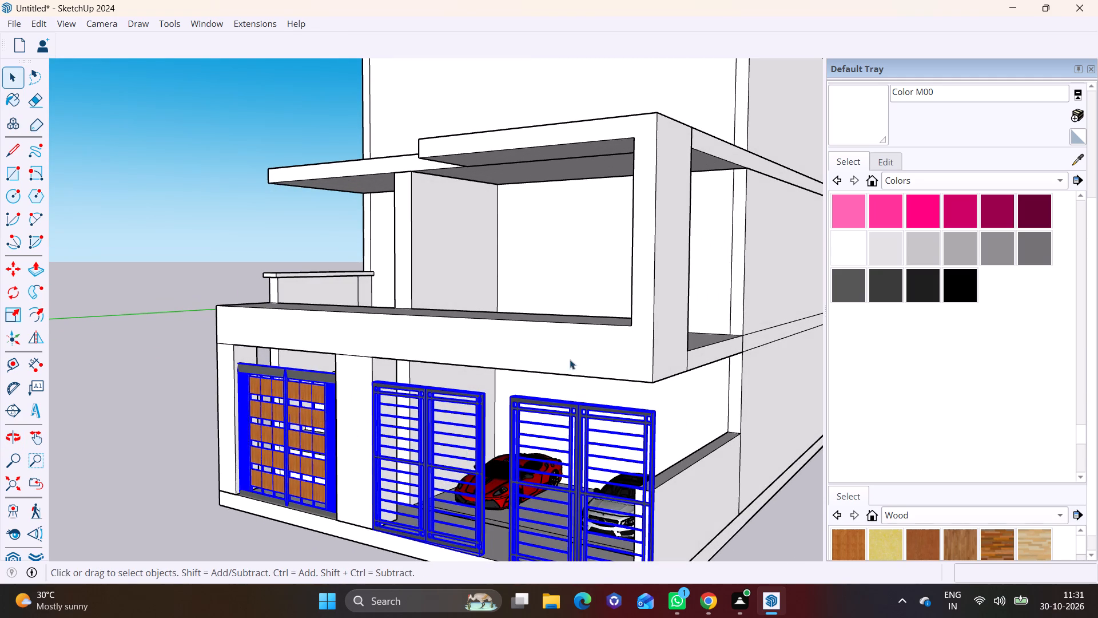
{"action": "left_click", "coordinate": [4, 317]}
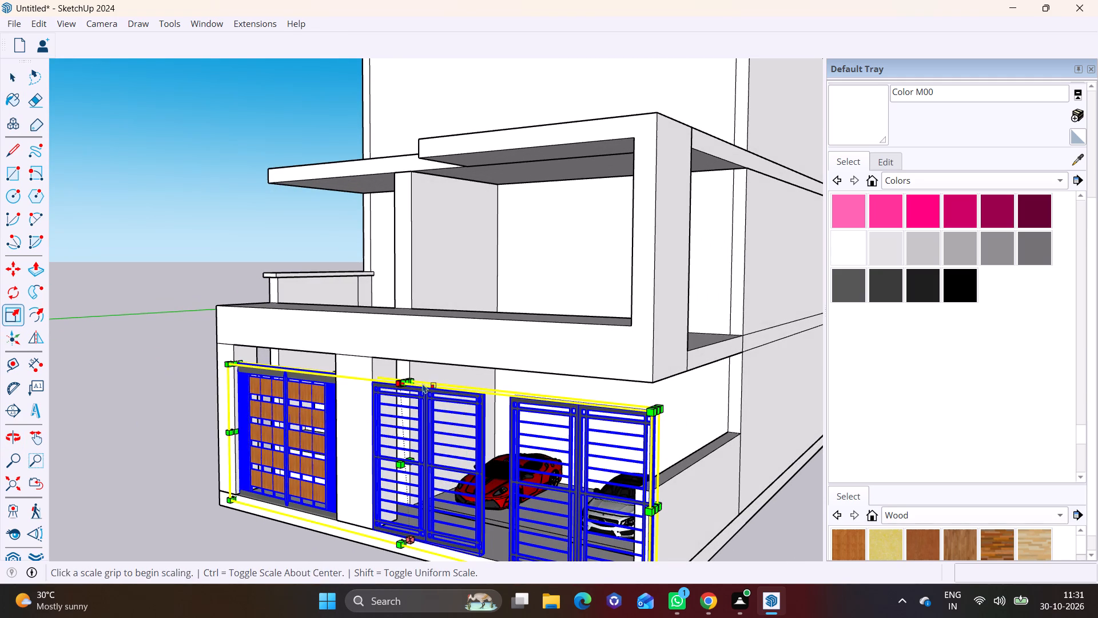
{"action": "left_click", "coordinate": [408, 381]}
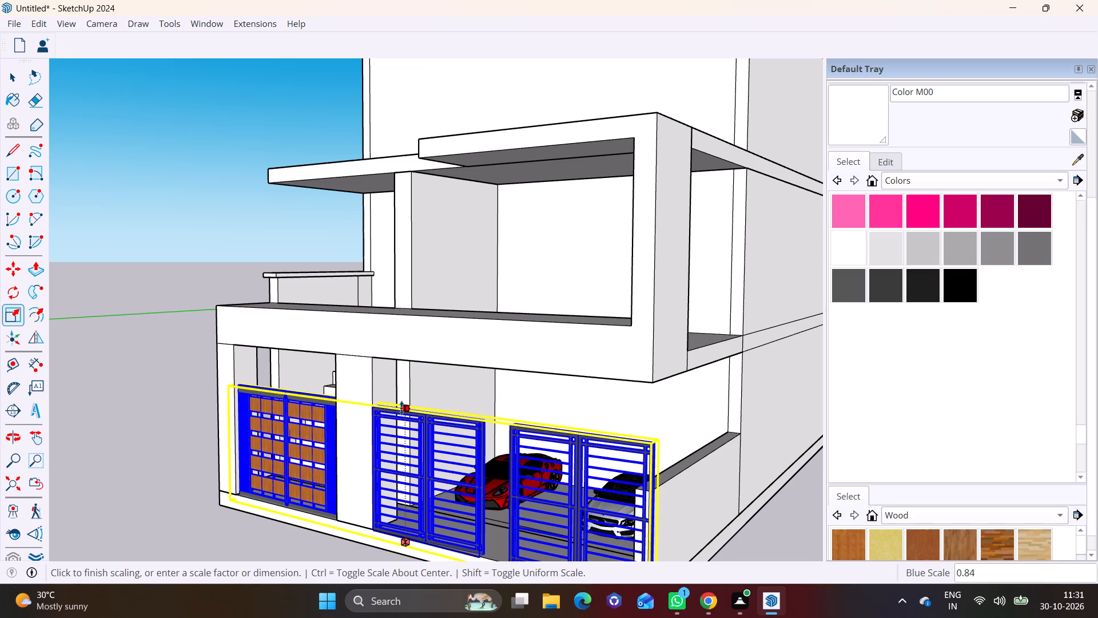
{"action": "left_click", "coordinate": [400, 413]}
{"action": "key", "text": "space"}
{"action": "left_click", "coordinate": [173, 405]}
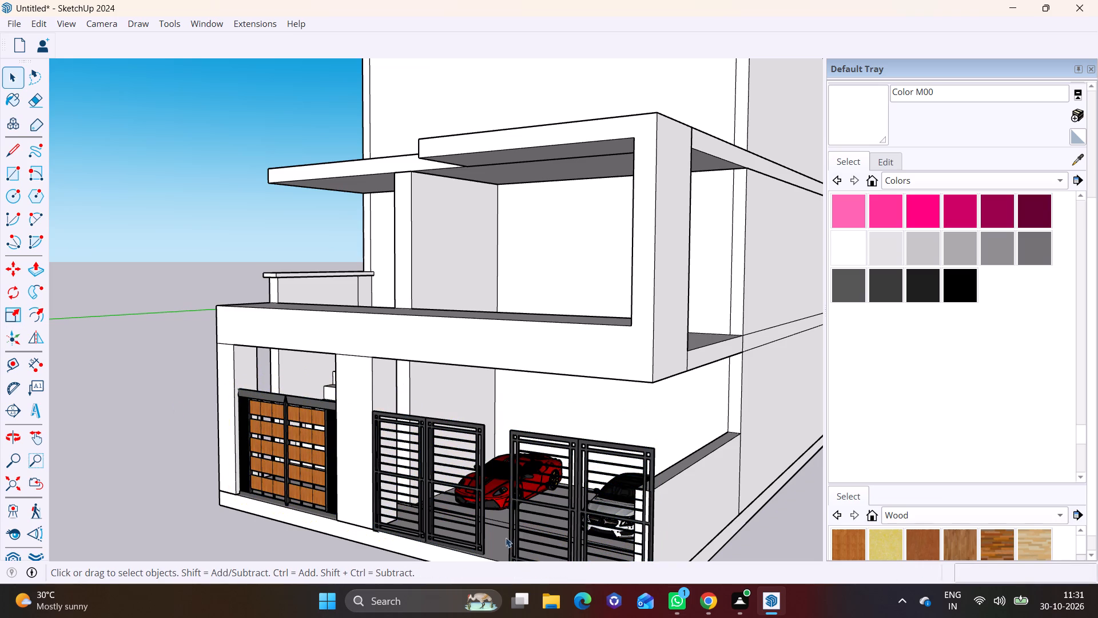
{"action": "left_click", "coordinate": [739, 583]}
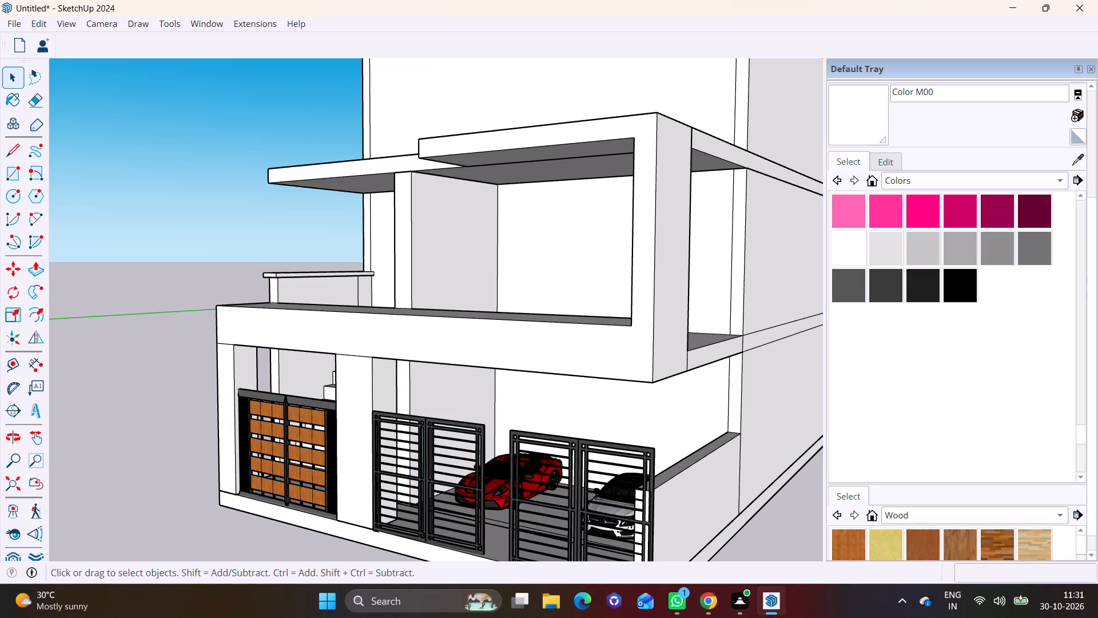
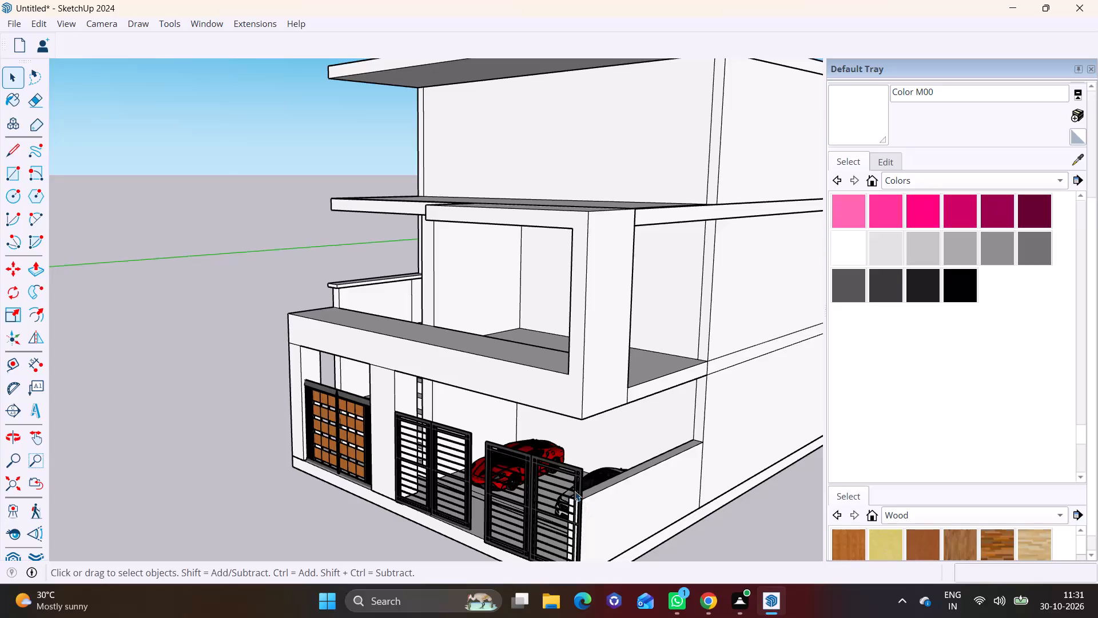
Draw a rectangle about 6" high and 2' wide on the middle pillar's side face, just above the black gates.
{"action": "middle_click_drag", "start_coordinate": [575, 491], "coordinate": [553, 441]}
{"action": "scroll", "coordinate": [552, 482], "scroll_direction": "up", "scroll_amount": 1, "text": "shift"}
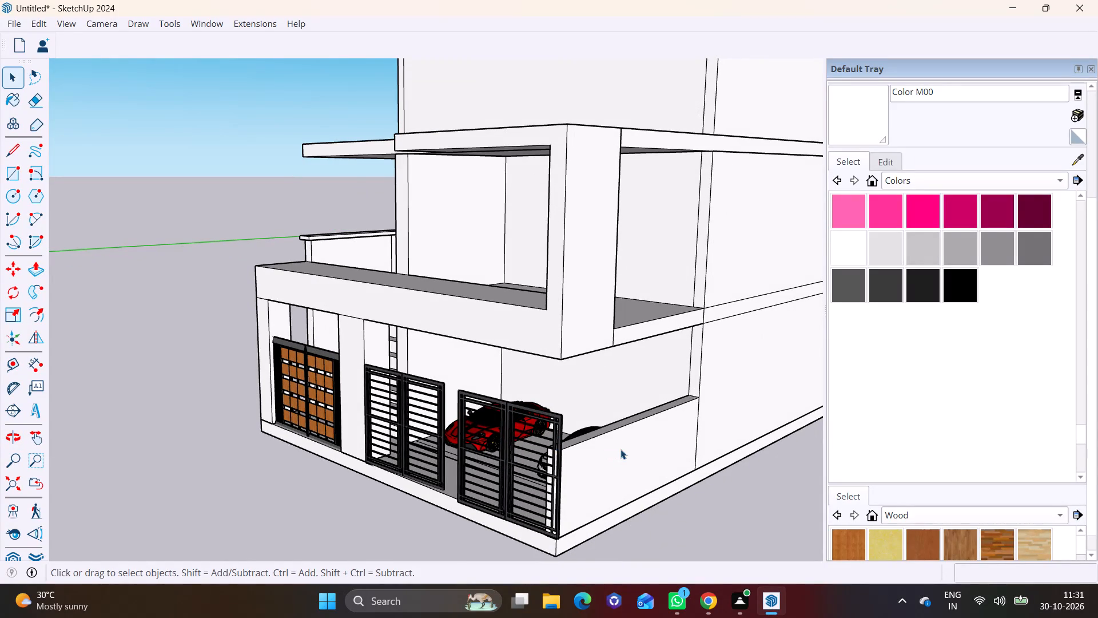
{"action": "middle_click_drag", "start_coordinate": [620, 449], "coordinate": [761, 440]}
{"action": "middle_click_drag", "start_coordinate": [576, 374], "coordinate": [572, 454], "text": "shift"}
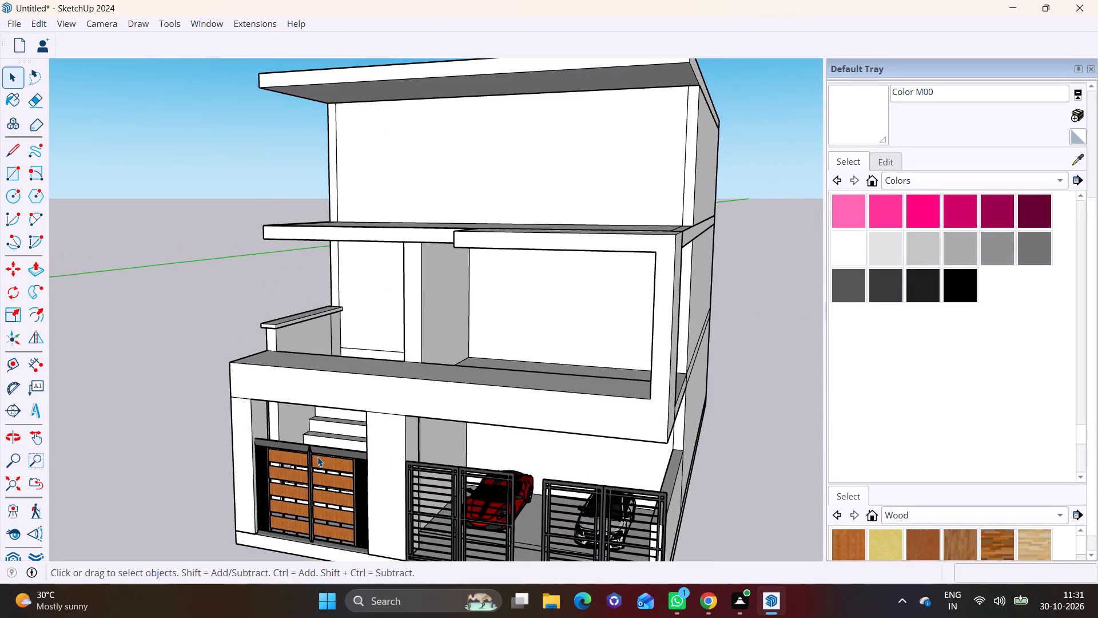
{"action": "left_click", "coordinate": [7, 173]}
{"action": "scroll", "coordinate": [297, 428], "scroll_direction": "up", "scroll_amount": 2}
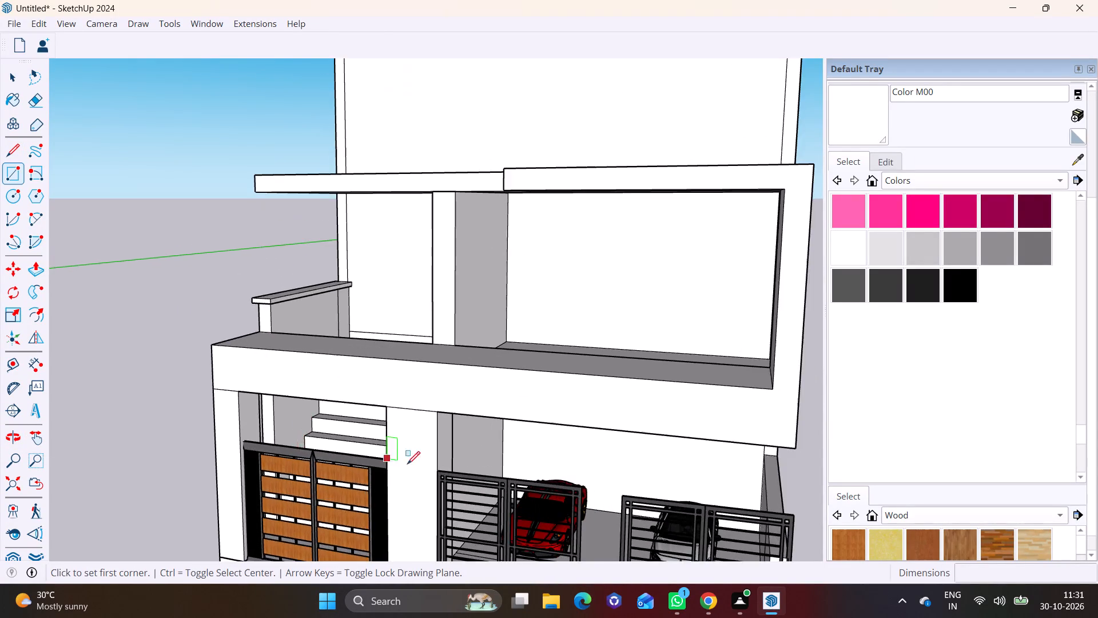
{"action": "middle_click_drag", "start_coordinate": [417, 463], "coordinate": [272, 449]}
{"action": "scroll", "coordinate": [305, 429], "scroll_direction": "up", "scroll_amount": 3}
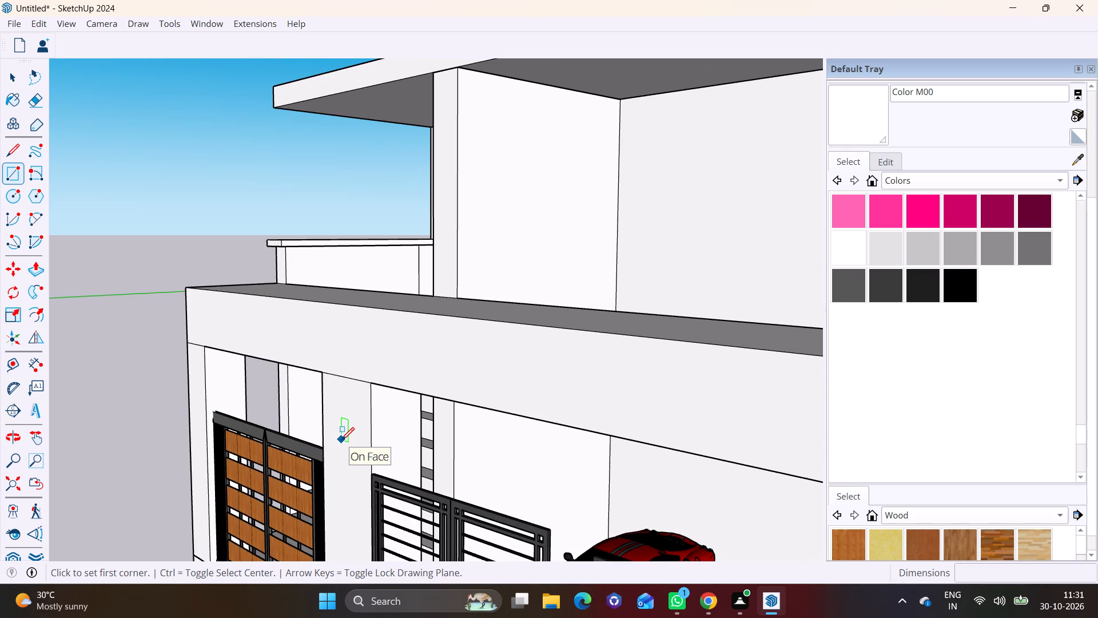
{"action": "middle_click_drag", "start_coordinate": [323, 433], "coordinate": [298, 426]}
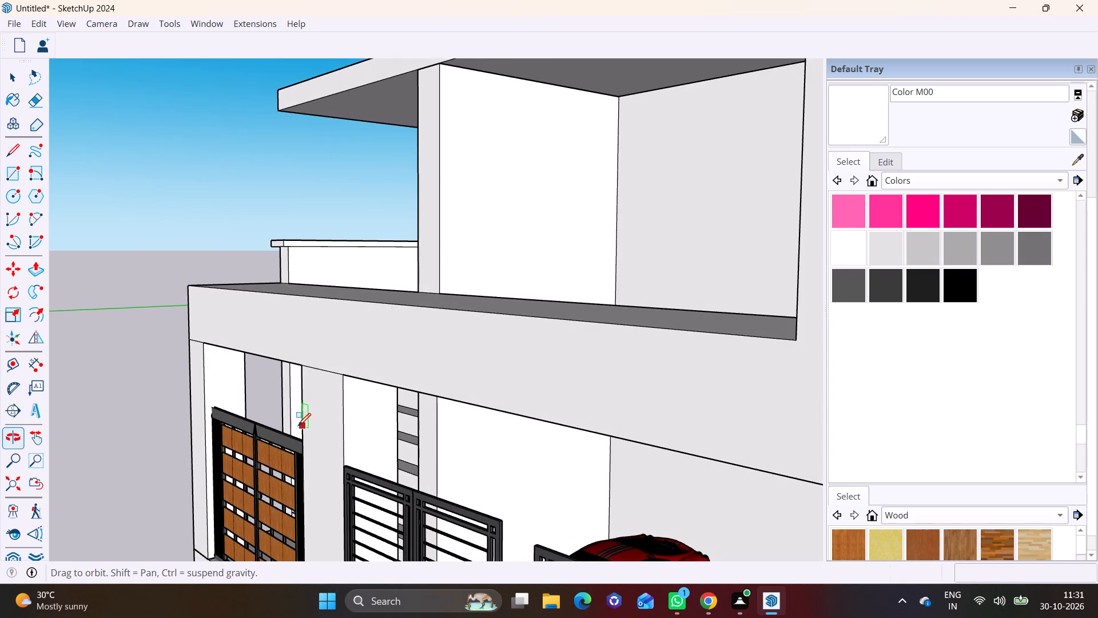
{"action": "scroll", "coordinate": [323, 434], "scroll_direction": "up", "scroll_amount": 3}
{"action": "left_click", "coordinate": [353, 435]}
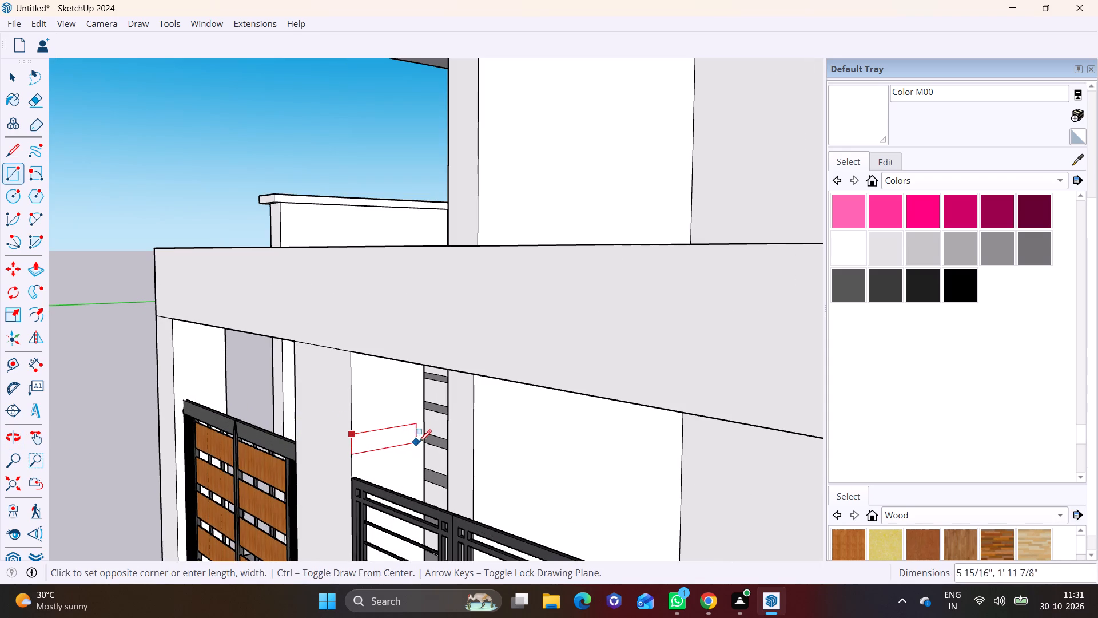
{"action": "left_click", "coordinate": [424, 442]}
Push/Pull the pillar rectangle out about 18' 9" to form a thin slab running above both black gates.
{"action": "key", "text": "space"}
{"action": "left_click", "coordinate": [377, 436]}
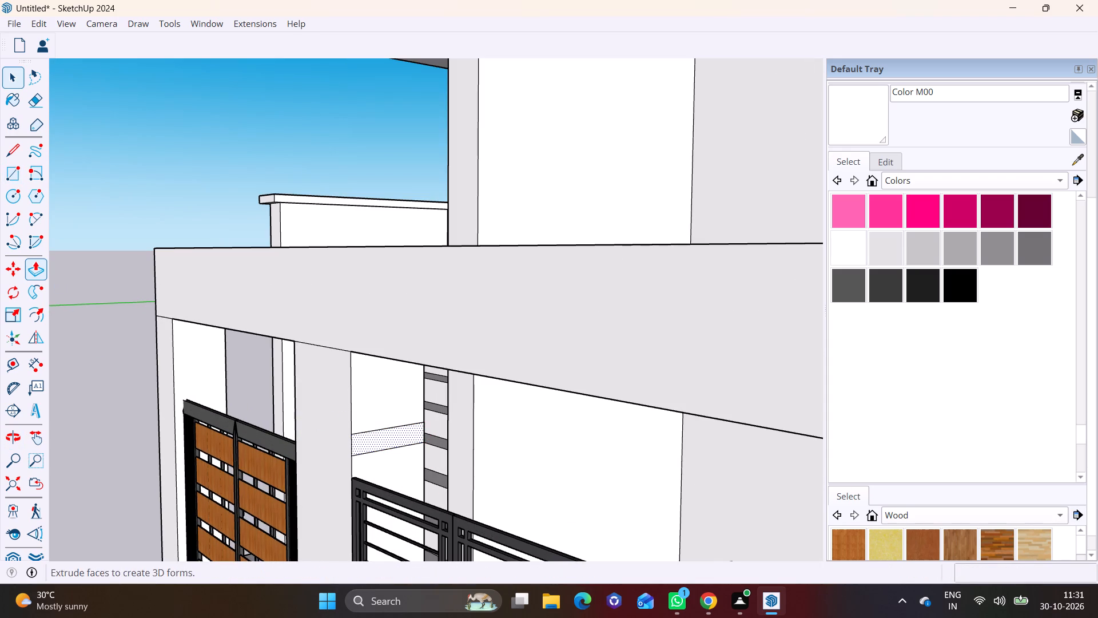
{"action": "left_click", "coordinate": [33, 267]}
{"action": "left_click", "coordinate": [378, 438]}
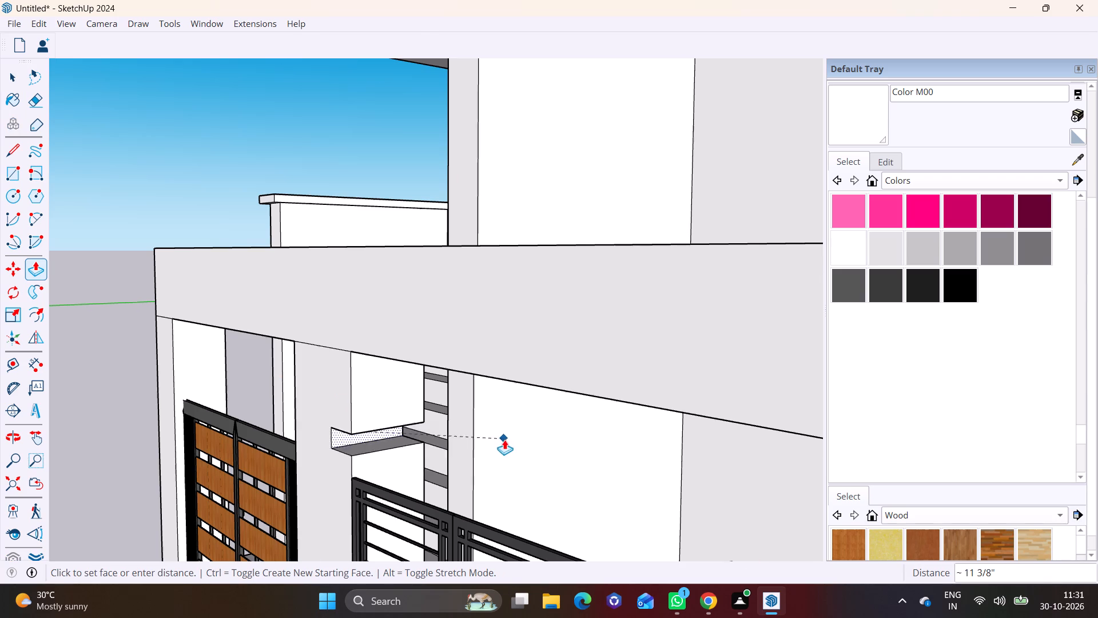
{"action": "scroll", "coordinate": [506, 439], "scroll_direction": "down", "scroll_amount": 6}
{"action": "scroll", "coordinate": [661, 514], "scroll_direction": "down", "scroll_amount": 2}
{"action": "middle_click_drag", "start_coordinate": [885, 561], "coordinate": [691, 427], "text": "shift"}
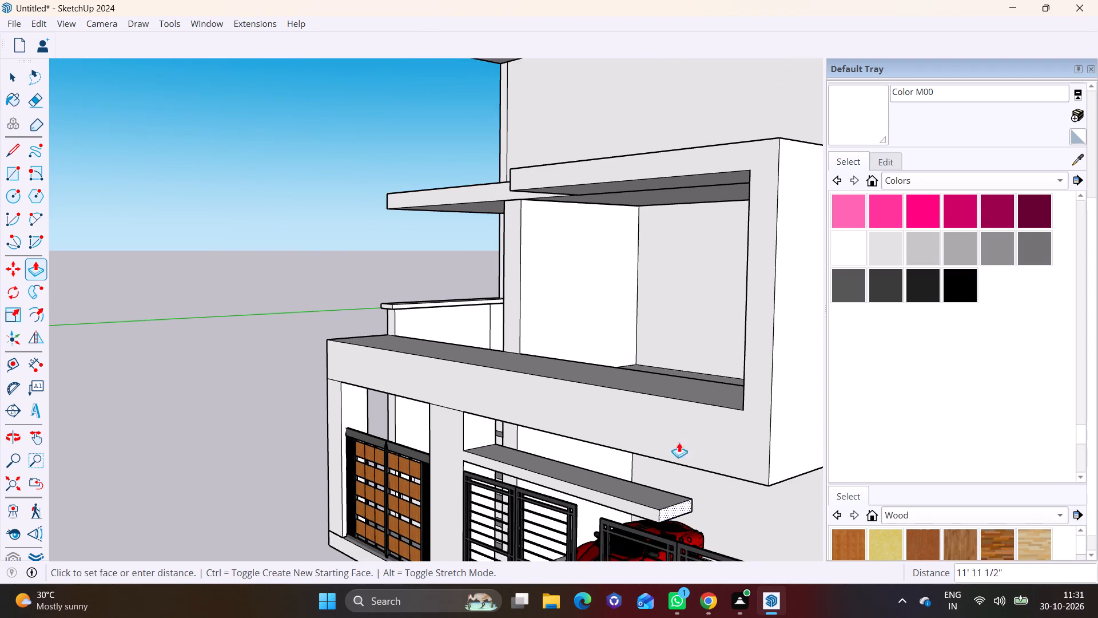
{"action": "scroll", "coordinate": [675, 471], "scroll_direction": "down", "scroll_amount": 3}
{"action": "middle_click_drag", "start_coordinate": [673, 490], "coordinate": [556, 399], "text": "shift"}
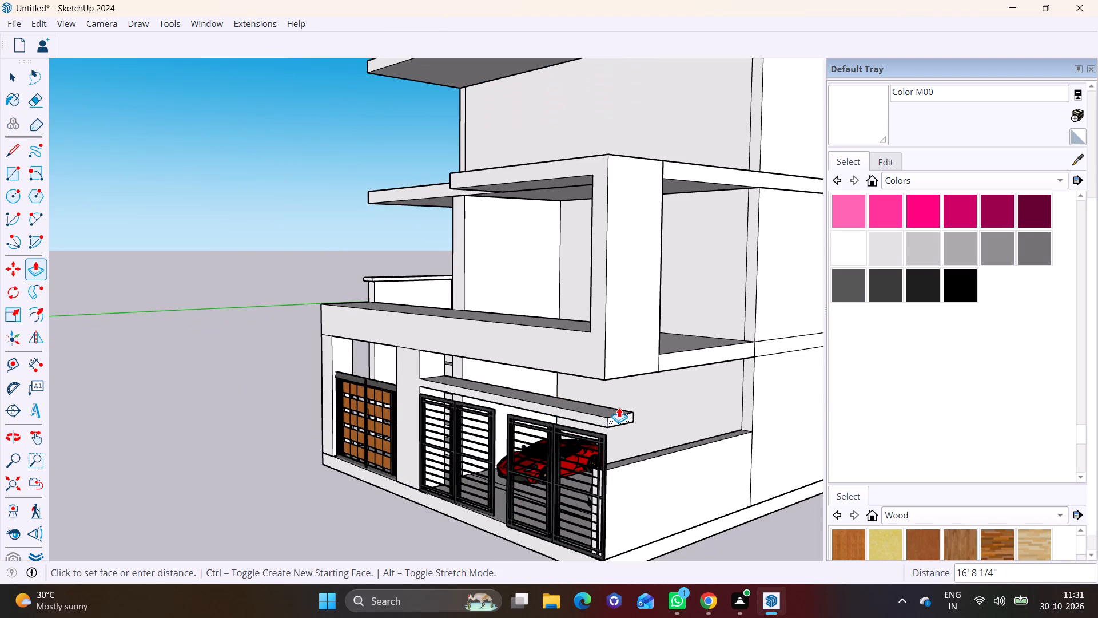
{"action": "left_click", "coordinate": [650, 417]}
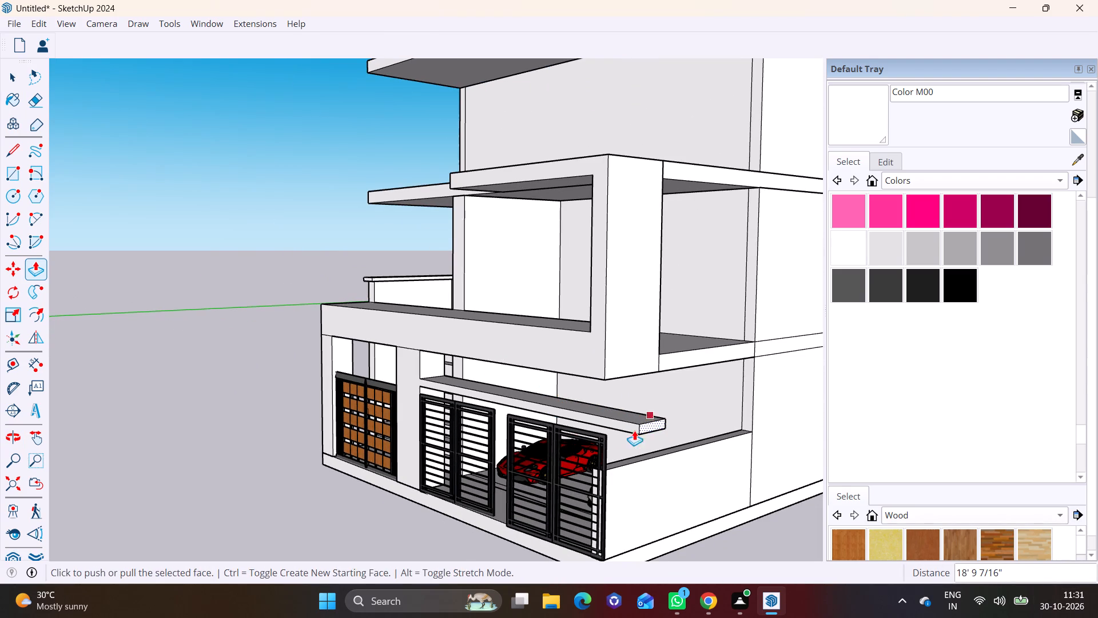
Push the thin slab's free end face back so it overhangs the end gate less.
{"action": "middle_click_drag", "start_coordinate": [622, 470], "coordinate": [780, 424]}
{"action": "scroll", "coordinate": [746, 374], "scroll_direction": "up", "scroll_amount": 6}
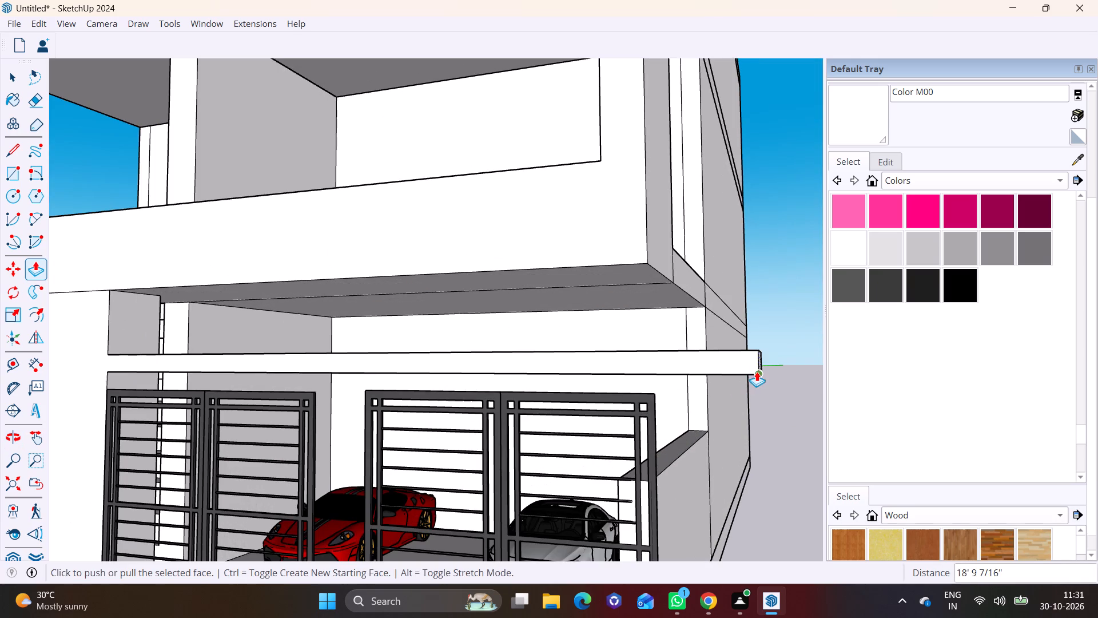
{"action": "left_click", "coordinate": [758, 367]}
{"action": "left_click", "coordinate": [695, 366]}
{"action": "key", "text": "space"}
{"action": "left_click", "coordinate": [770, 410]}
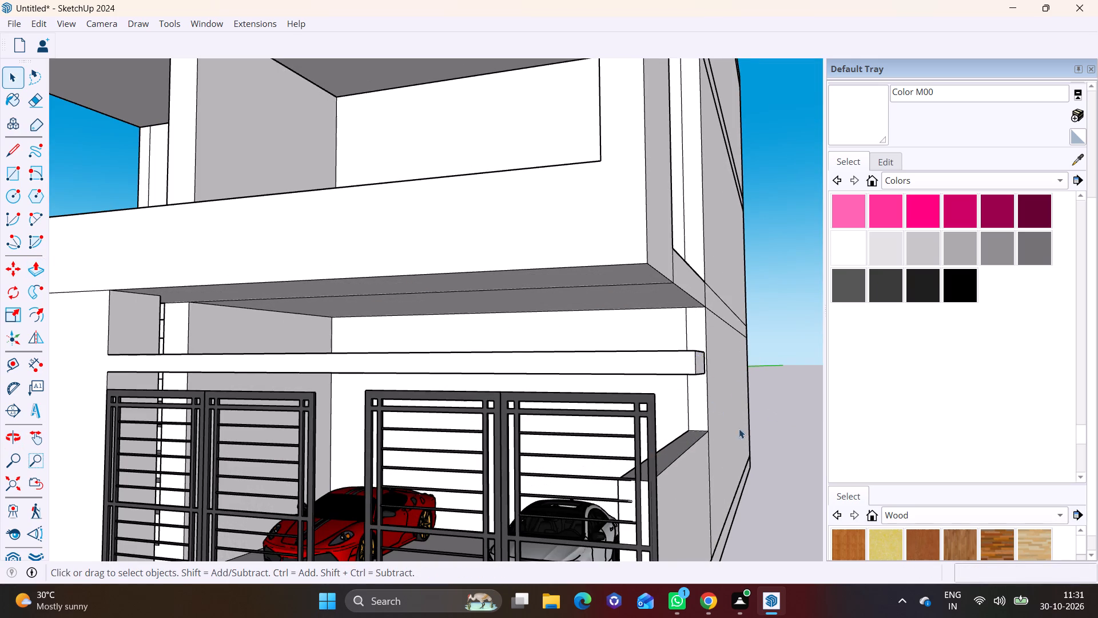
Examine the front elevation, checking the thin slab above the gates against the upper floors.
{"action": "scroll", "coordinate": [644, 448], "scroll_direction": "down", "scroll_amount": 3}
{"action": "middle_click_drag", "start_coordinate": [643, 449], "coordinate": [739, 426]}
{"action": "scroll", "coordinate": [547, 411], "scroll_direction": "down", "scroll_amount": 4}
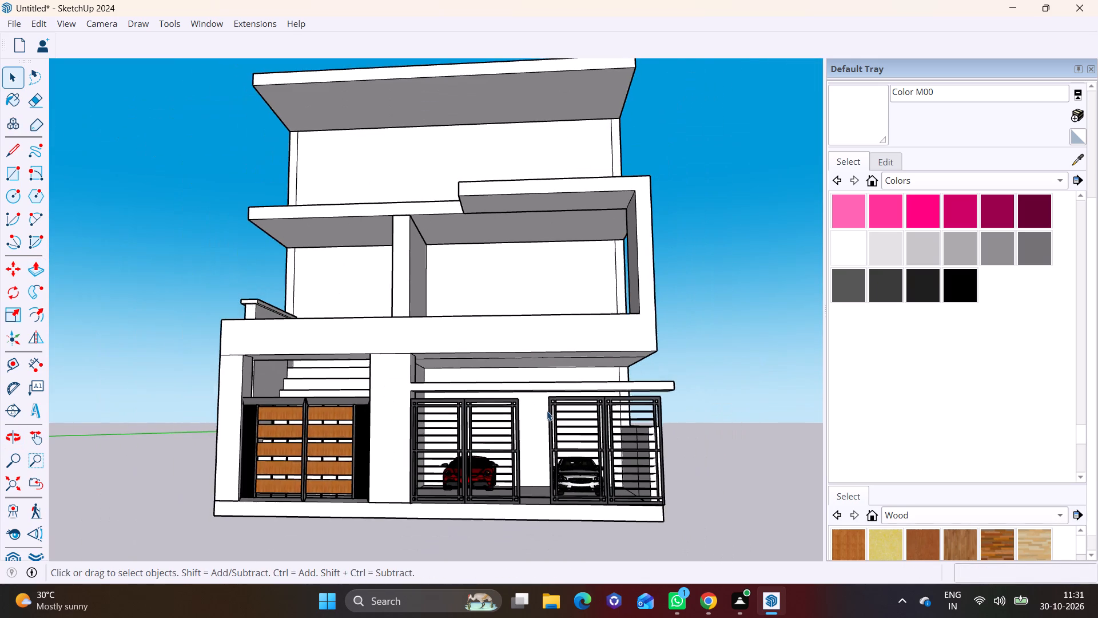
{"action": "middle_click_drag", "start_coordinate": [547, 411], "coordinate": [547, 463], "text": "shift"}
{"action": "scroll", "coordinate": [547, 463], "scroll_direction": "down", "scroll_amount": 1}
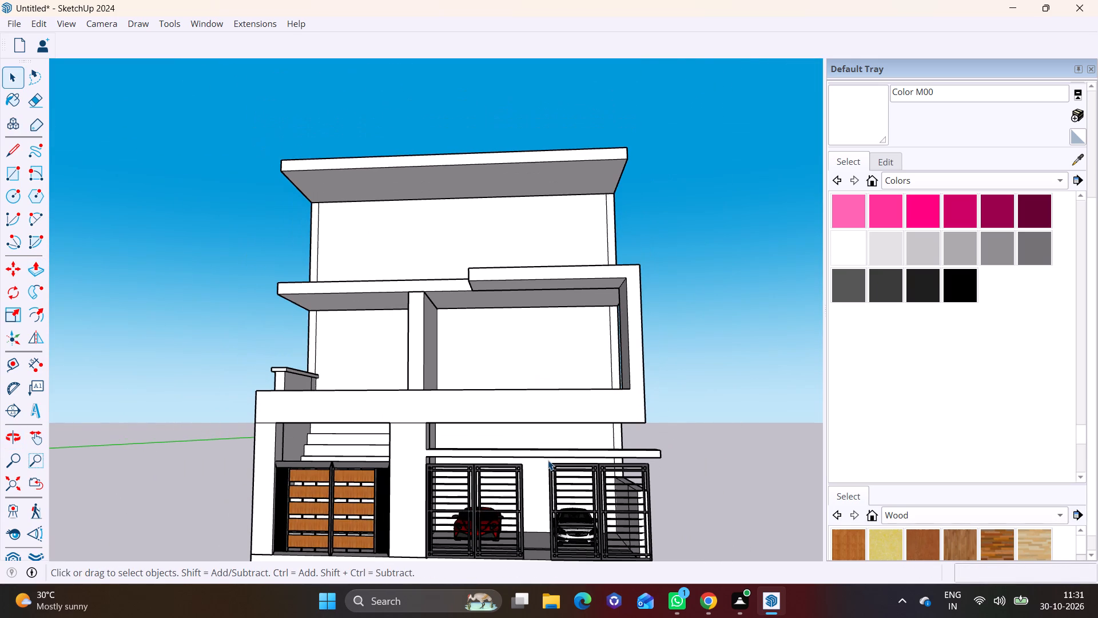
{"action": "middle_click_drag", "start_coordinate": [575, 457], "coordinate": [344, 423]}
{"action": "middle_click_drag", "start_coordinate": [353, 425], "coordinate": [320, 494]}
Push/Pull the base plinth's side face on the parking side outward by about 9'.
{"action": "scroll", "coordinate": [459, 481], "scroll_direction": "up", "scroll_amount": 4}
{"action": "middle_click_drag", "start_coordinate": [459, 476], "coordinate": [446, 359], "text": "shift"}
{"action": "key", "text": "space"}
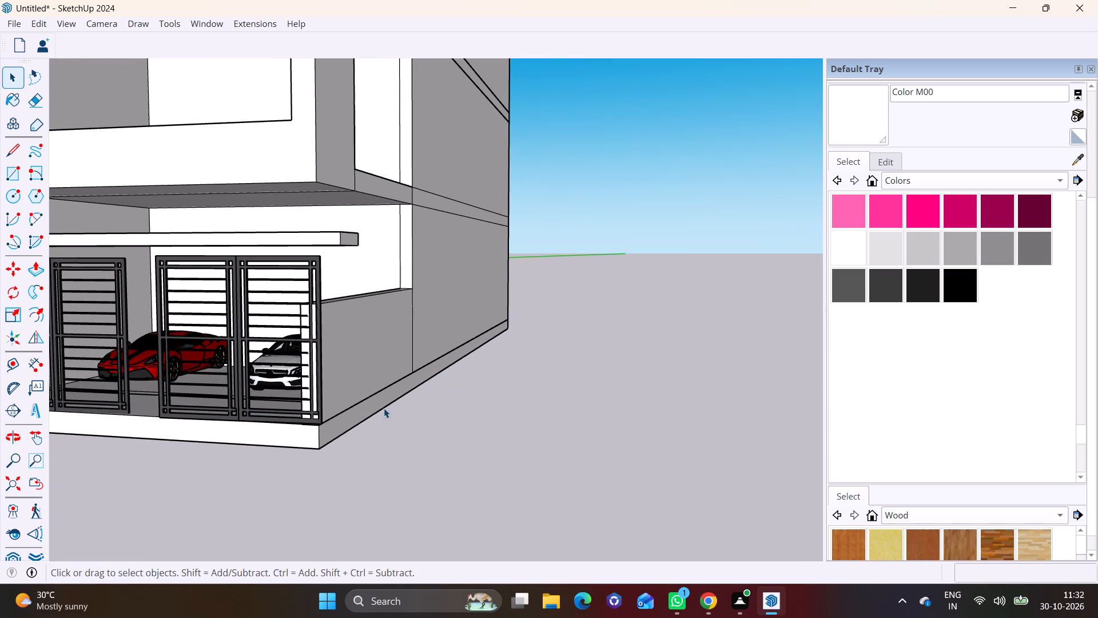
{"action": "triple_click", "coordinate": [381, 395]}
{"action": "left_click", "coordinate": [383, 395]}
{"action": "left_click", "coordinate": [383, 397]}
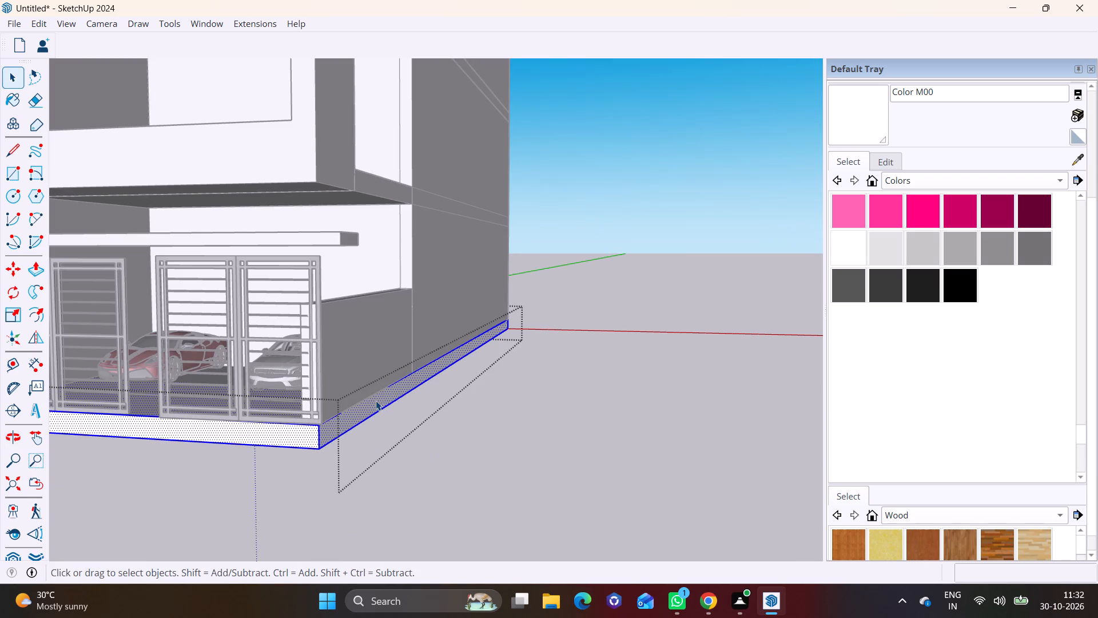
{"action": "left_click", "coordinate": [375, 402]}
{"action": "left_click", "coordinate": [29, 270]}
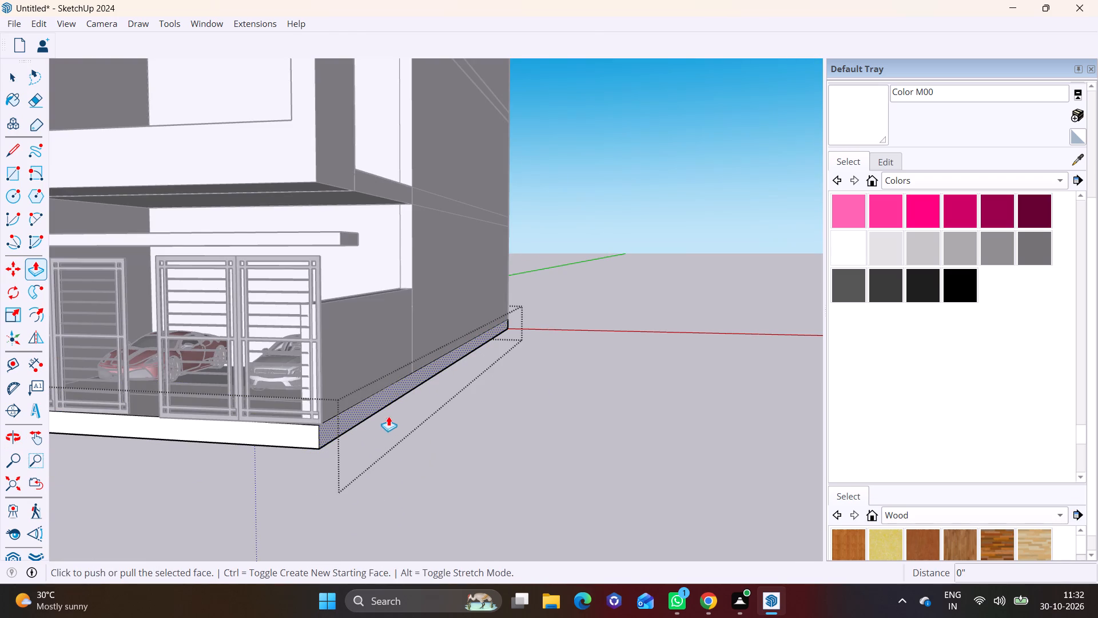
{"action": "left_click", "coordinate": [377, 402]}
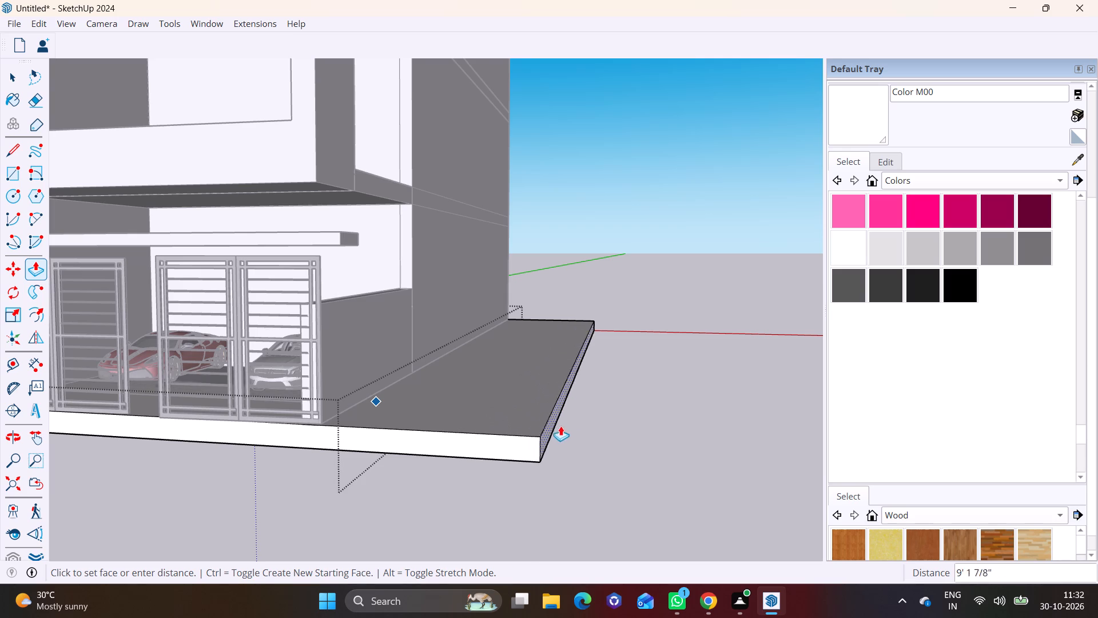
{"action": "left_click", "coordinate": [577, 406]}
{"action": "key", "text": "space"}
{"action": "left_click", "coordinate": [631, 427]}
Scale the end black gate to about 0.88 of its width so it clears the low side wall's front end.
{"action": "middle_click_drag", "start_coordinate": [427, 415], "coordinate": [460, 497]}
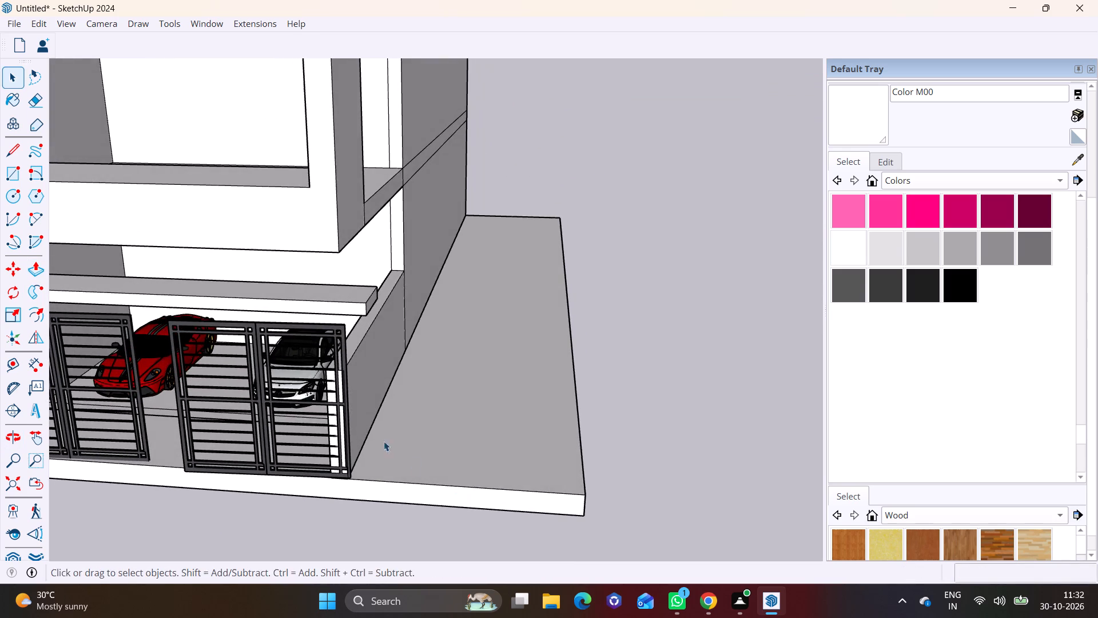
{"action": "middle_click_drag", "start_coordinate": [375, 428], "coordinate": [428, 460], "text": "shift"}
{"action": "middle_click_drag", "start_coordinate": [420, 454], "coordinate": [416, 351]}
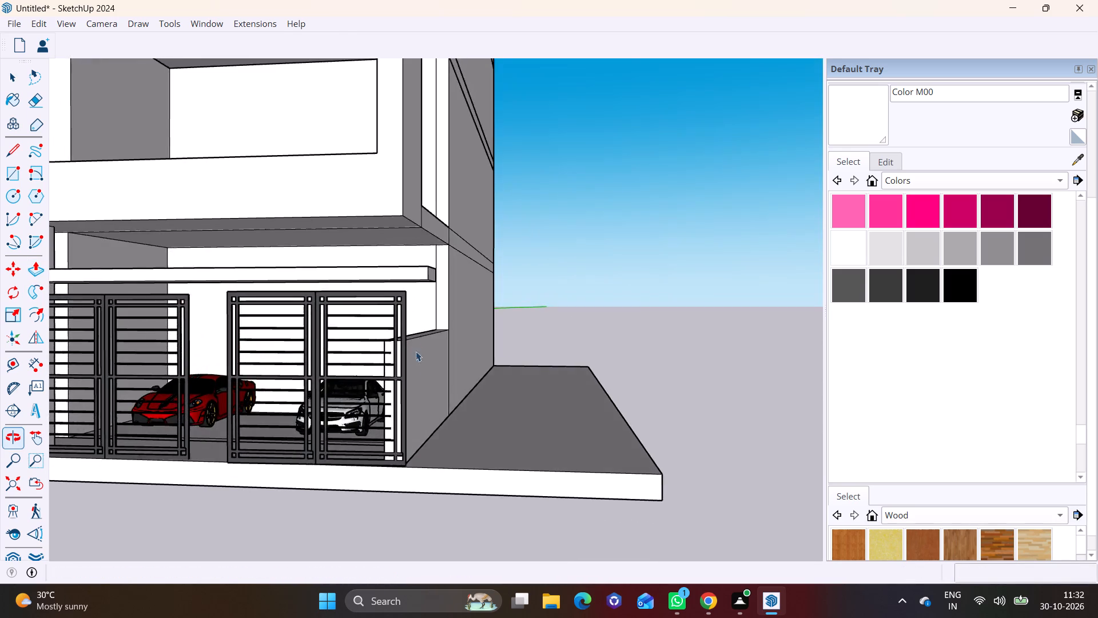
{"action": "scroll", "coordinate": [399, 434], "scroll_direction": "up", "scroll_amount": 3}
{"action": "middle_click_drag", "start_coordinate": [398, 434], "coordinate": [264, 433]}
{"action": "scroll", "coordinate": [263, 424], "scroll_direction": "up", "scroll_amount": 6}
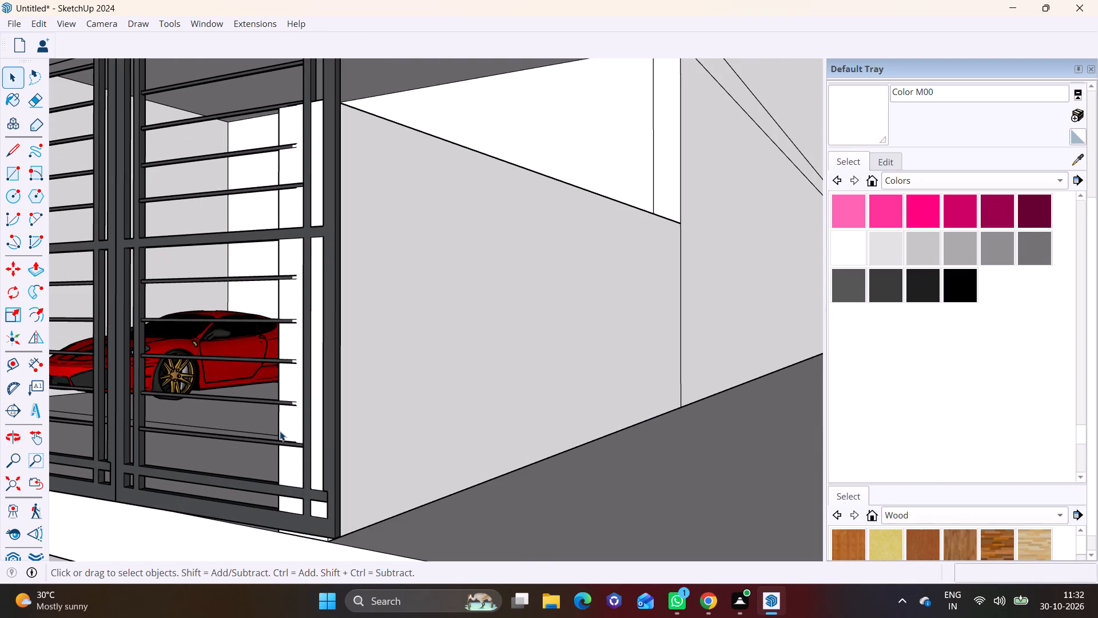
{"action": "left_click", "coordinate": [328, 438]}
{"action": "left_click", "coordinate": [14, 318]}
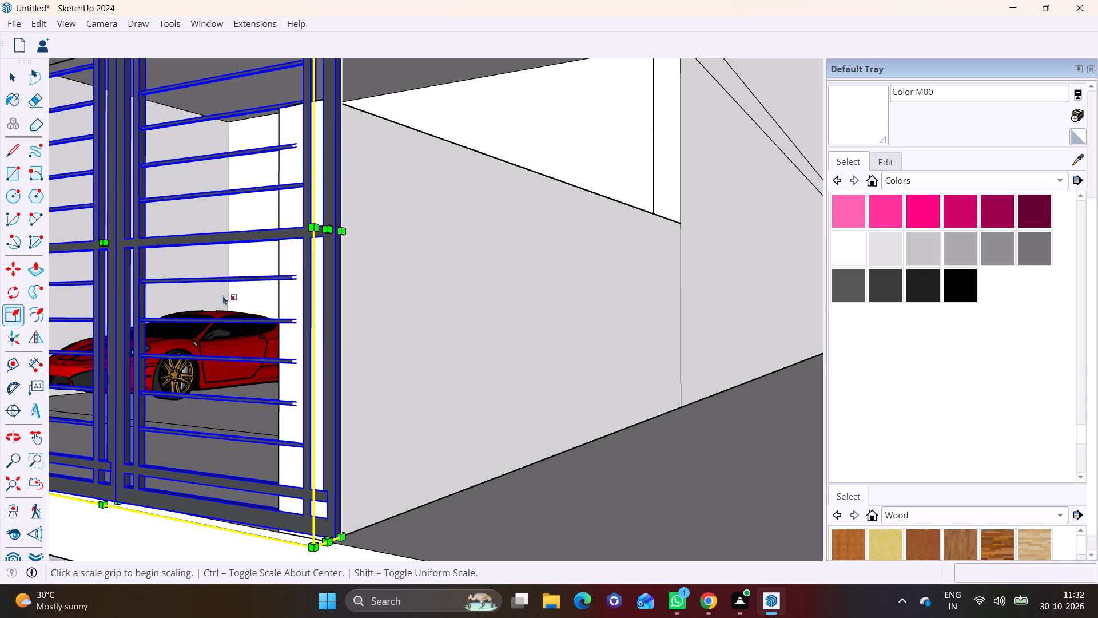
{"action": "left_click", "coordinate": [331, 232]}
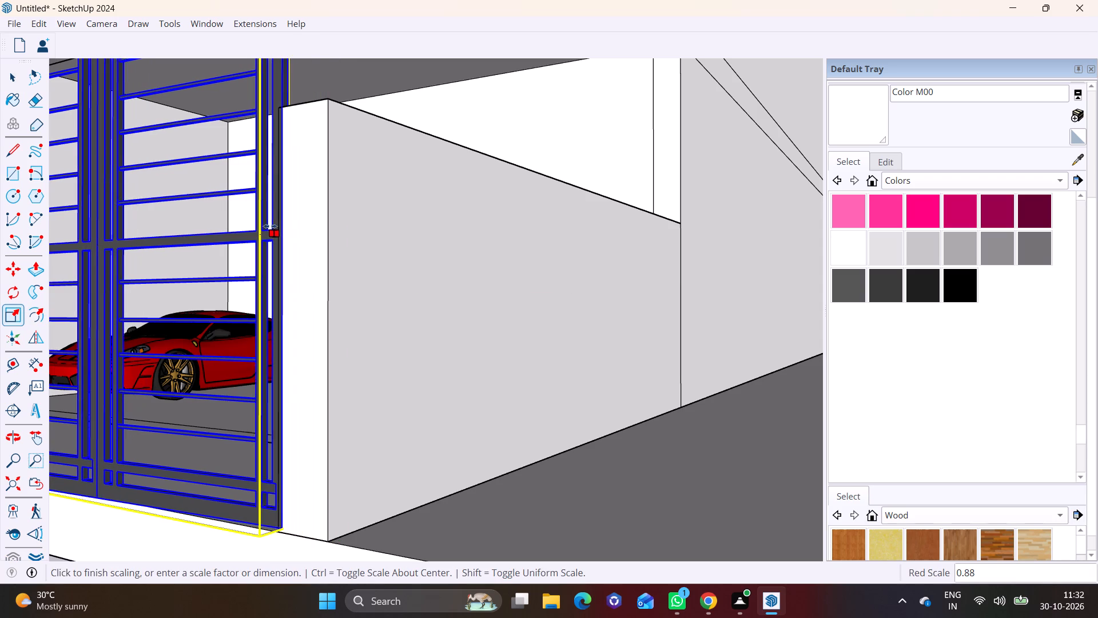
{"action": "left_click", "coordinate": [266, 225]}
{"action": "key", "text": "space"}
{"action": "left_click", "coordinate": [345, 423]}
Draw a vertical line from top to base on the low side wall's outer face, close to its front end.
{"action": "middle_click_drag", "start_coordinate": [327, 436], "coordinate": [451, 441]}
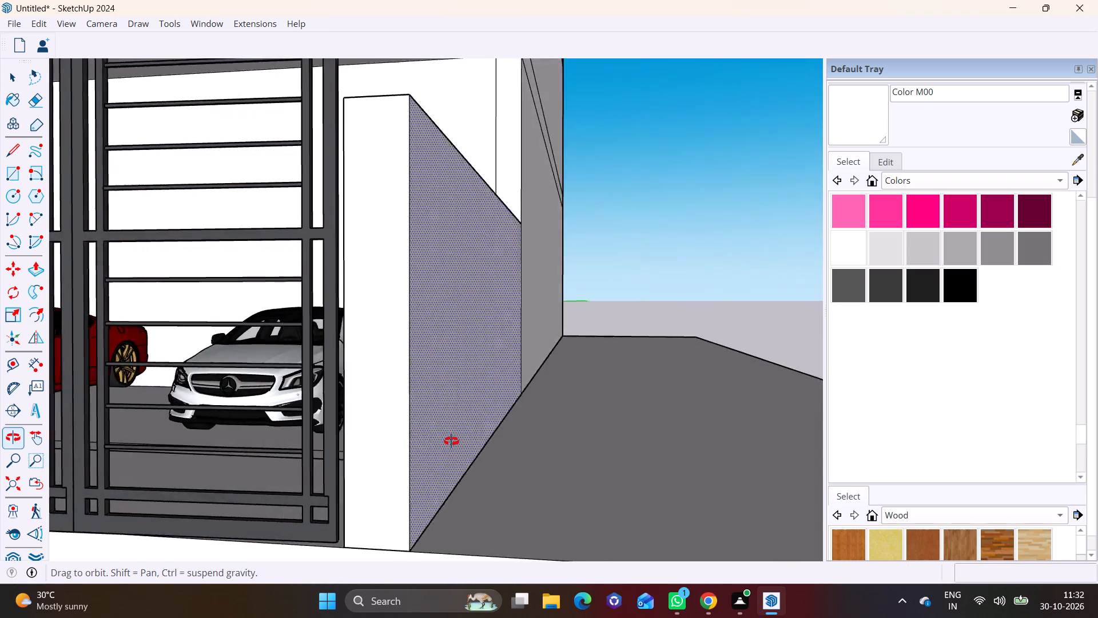
{"action": "middle_click_drag", "start_coordinate": [451, 441], "coordinate": [432, 455]}
{"action": "scroll", "coordinate": [413, 484], "scroll_direction": "down", "scroll_amount": 2}
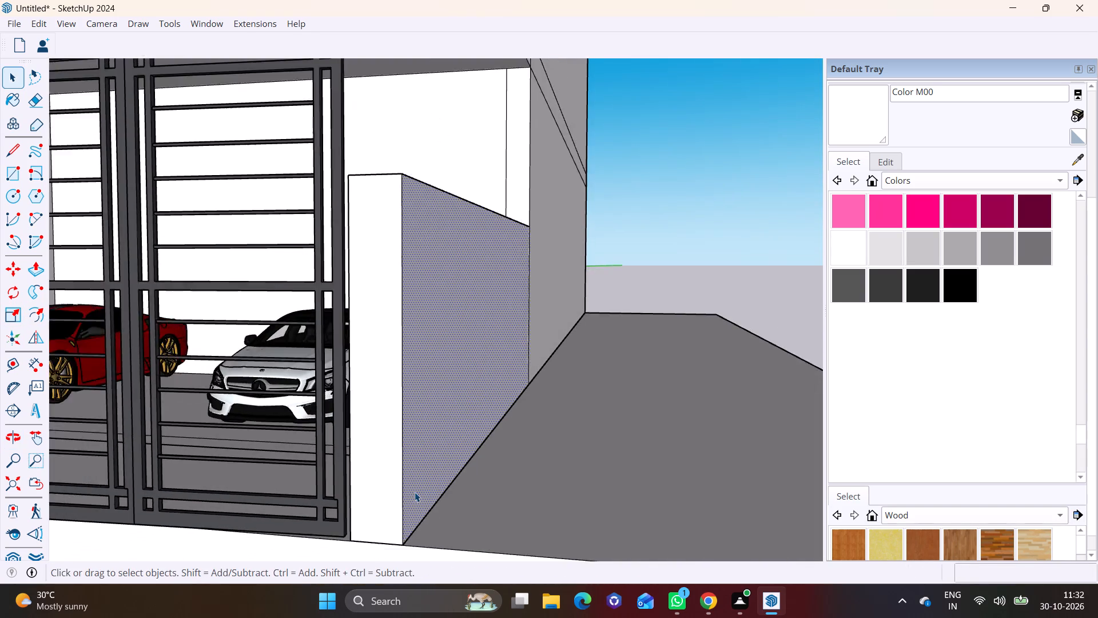
{"action": "scroll", "coordinate": [415, 492], "scroll_direction": "down", "scroll_amount": 5}
{"action": "middle_click_drag", "start_coordinate": [418, 496], "coordinate": [319, 446], "text": "shift"}
{"action": "middle_click_drag", "start_coordinate": [398, 468], "coordinate": [502, 473]}
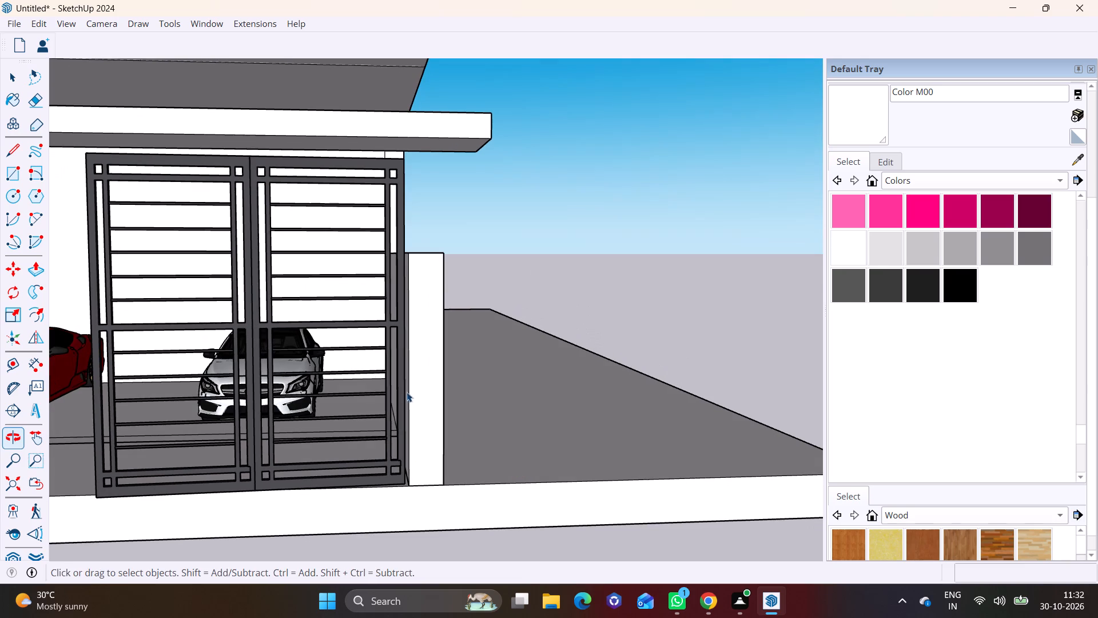
{"action": "left_click", "coordinate": [9, 157]}
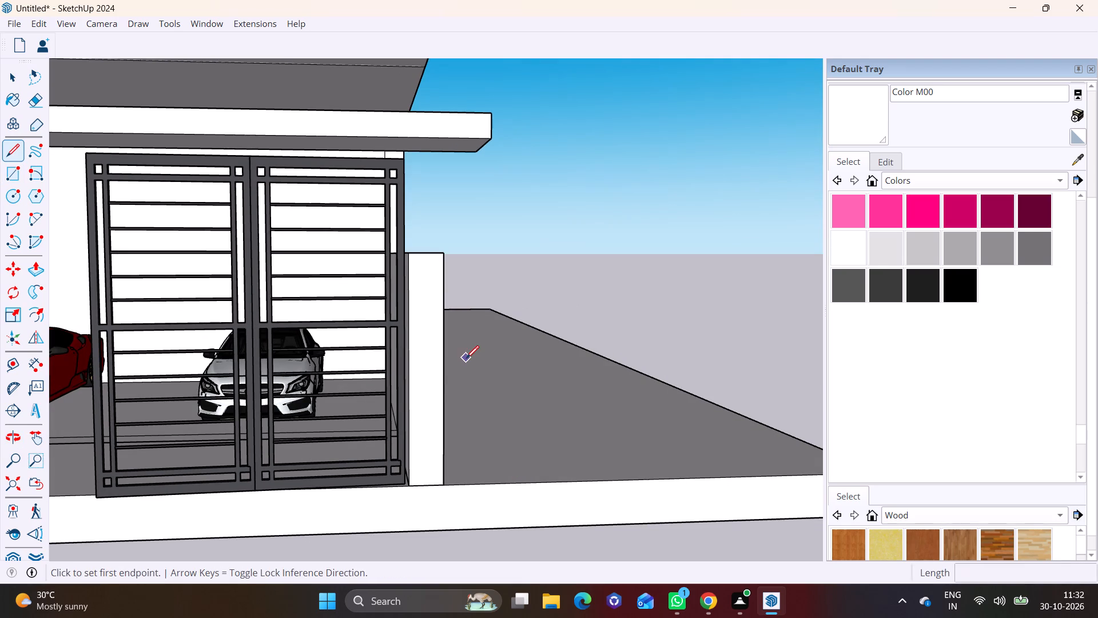
{"action": "middle_click", "coordinate": [350, 395]}
{"action": "middle_click_drag", "start_coordinate": [427, 405], "coordinate": [144, 404]}
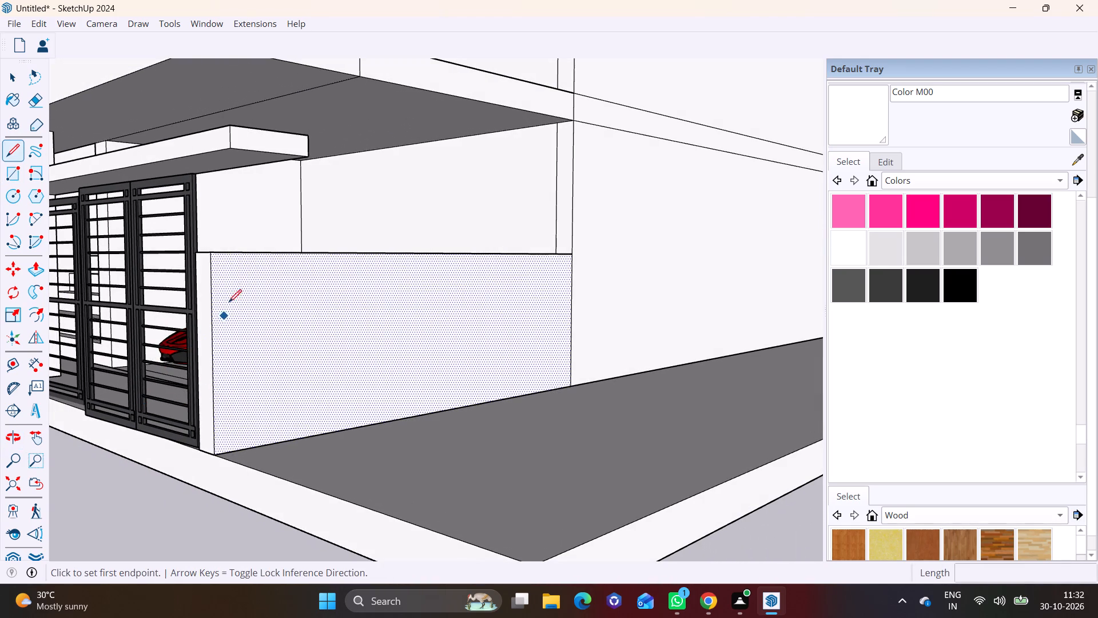
{"action": "left_click", "coordinate": [251, 255]}
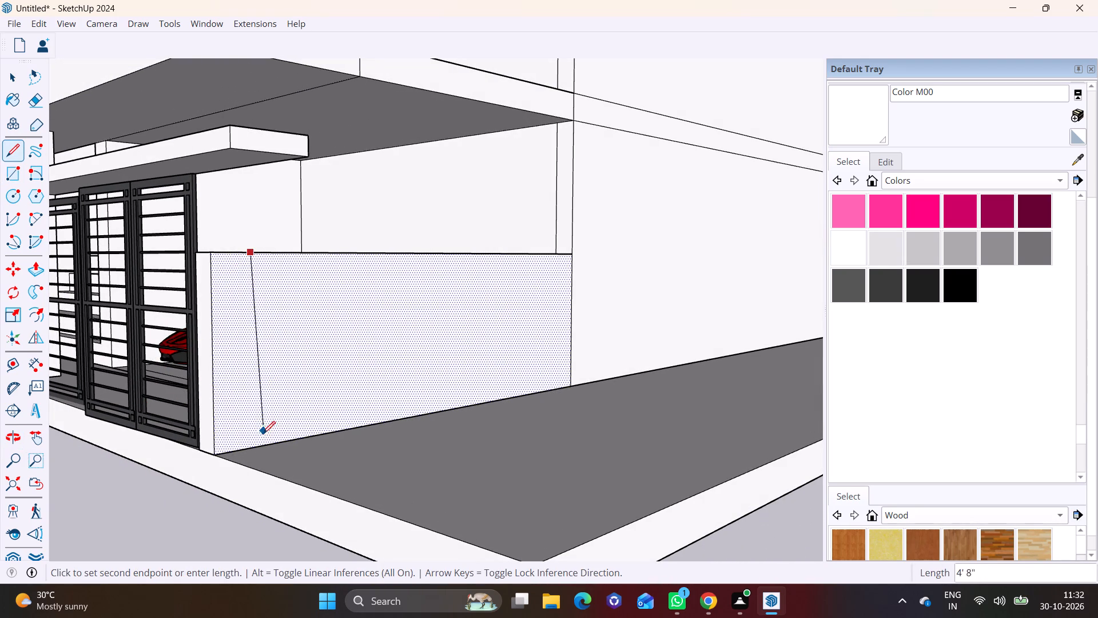
{"action": "left_click", "coordinate": [260, 447]}
Push/Pull the narrow strip at the low side wall's front end outward about 4' 5" to form a return wall.
{"action": "key", "text": "space"}
{"action": "left_click", "coordinate": [226, 398]}
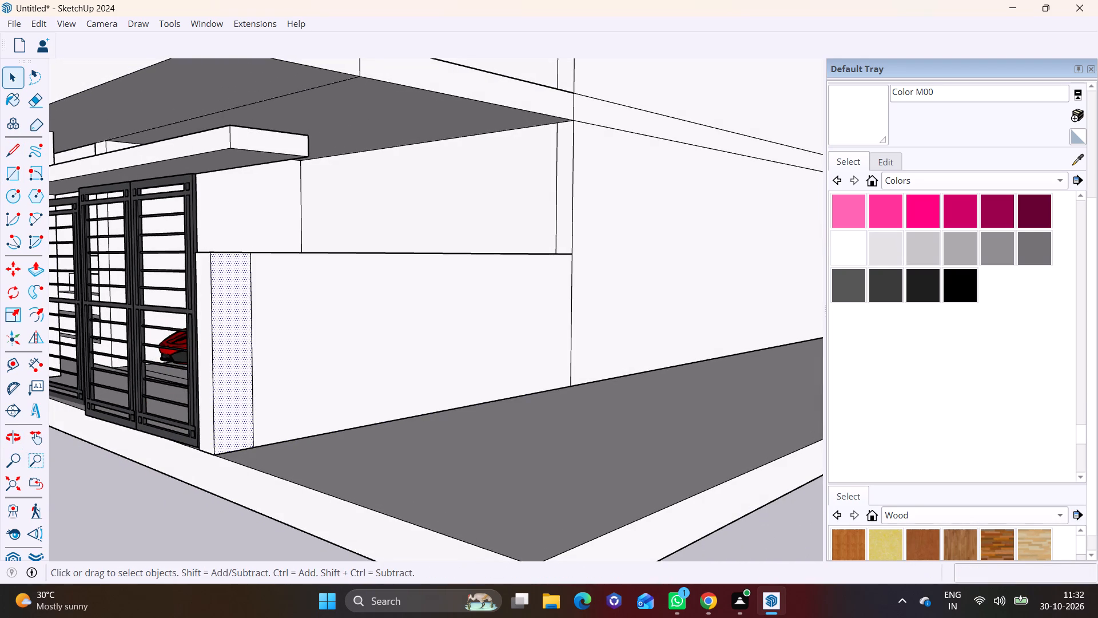
{"action": "left_click", "coordinate": [31, 267]}
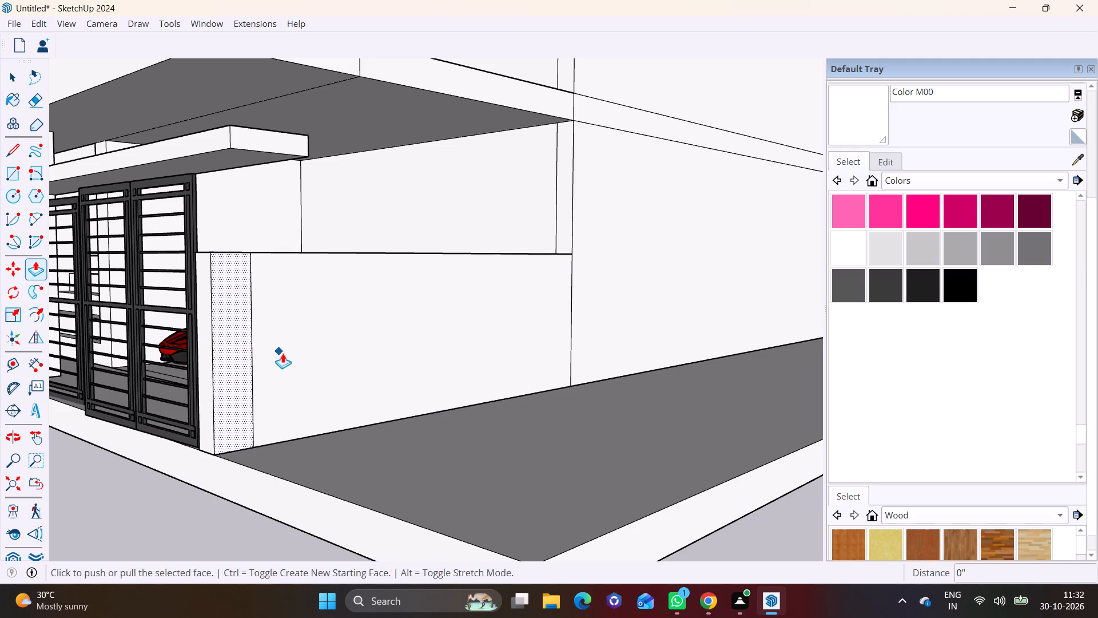
{"action": "left_click", "coordinate": [242, 358]}
{"action": "left_click", "coordinate": [361, 383]}
{"action": "scroll", "coordinate": [260, 383], "scroll_direction": "down", "scroll_amount": 1}
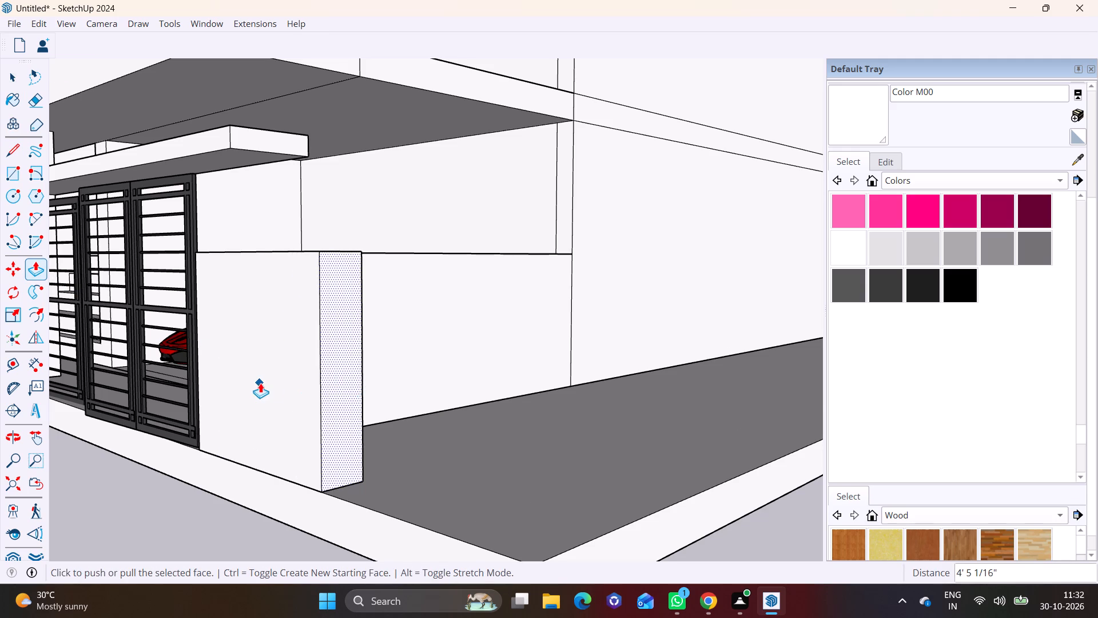
{"action": "scroll", "coordinate": [260, 383], "scroll_direction": "down", "scroll_amount": 6}
{"action": "middle_click_drag", "start_coordinate": [323, 405], "coordinate": [616, 385]}
{"action": "key", "text": "space"}
Apply the Tile Hexagon White material to the front face of the return wall beside the end black gate.
{"action": "left_click", "coordinate": [929, 180]}
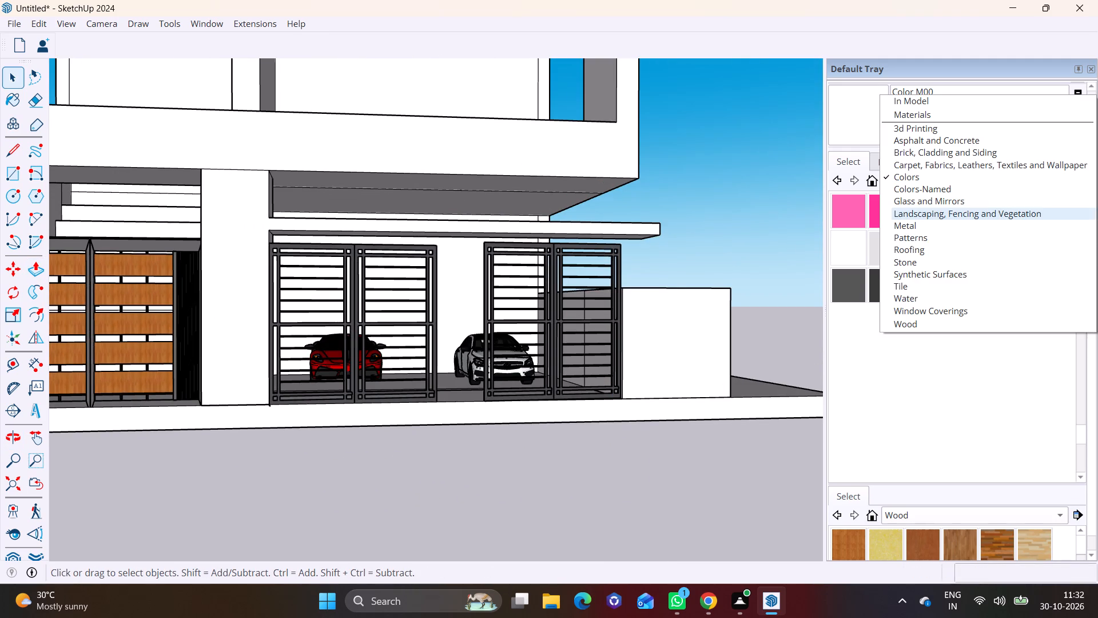
{"action": "left_click", "coordinate": [924, 264]}
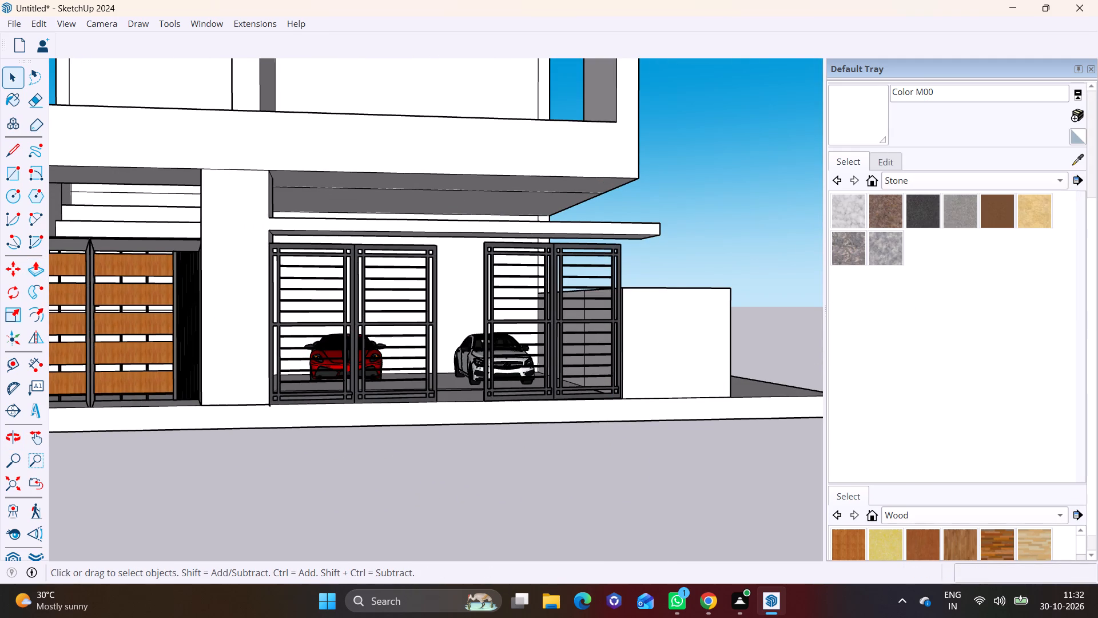
{"action": "left_click", "coordinate": [909, 180]}
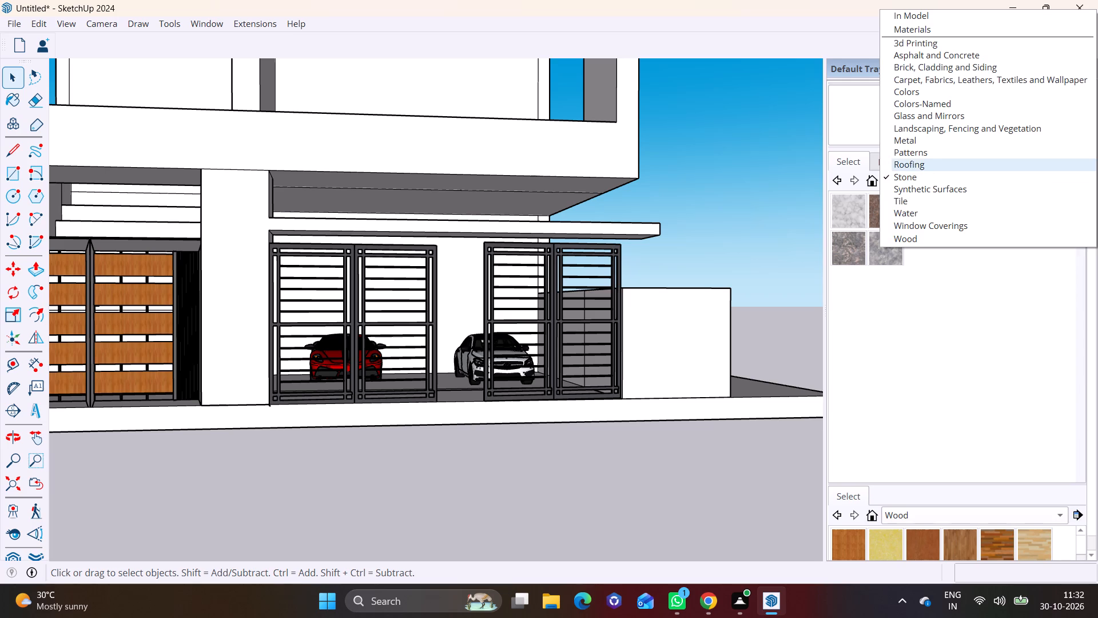
{"action": "left_click", "coordinate": [905, 201]}
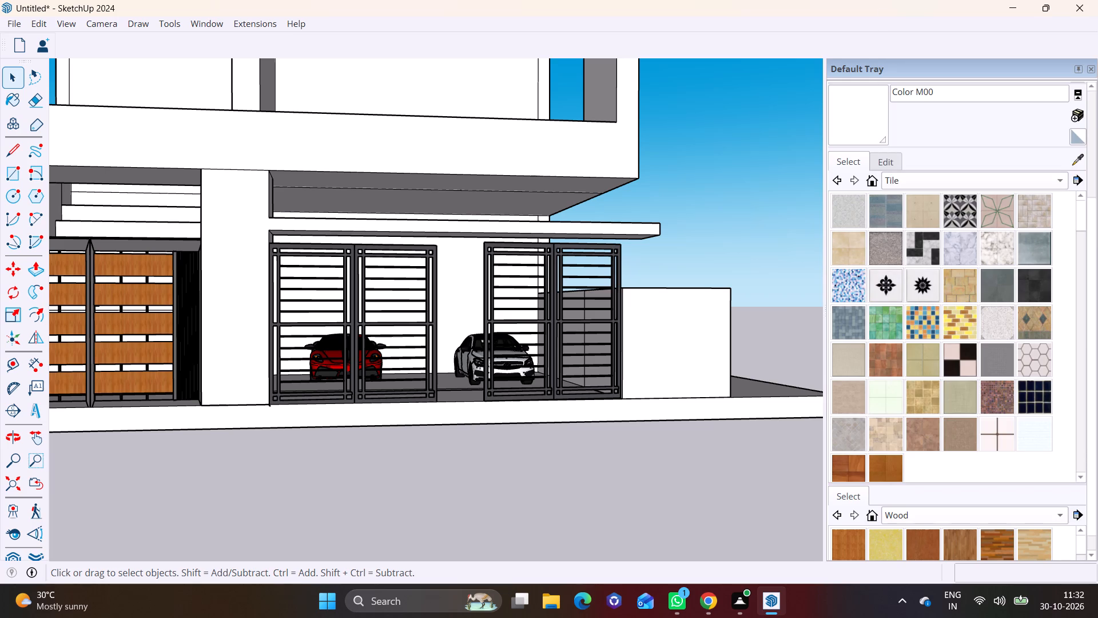
{"action": "left_click", "coordinate": [1026, 367]}
{"action": "left_click", "coordinate": [708, 360]}
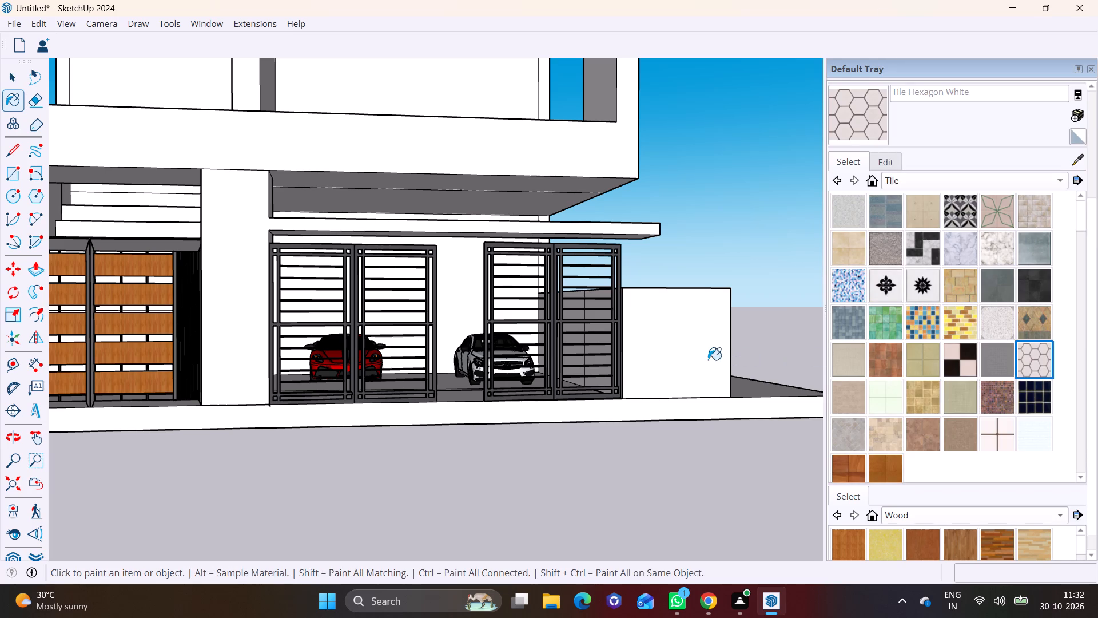
{"action": "key", "text": "space"}
{"action": "left_click", "coordinate": [698, 461]}
{"action": "scroll", "coordinate": [674, 406], "scroll_direction": "down", "scroll_amount": 3}
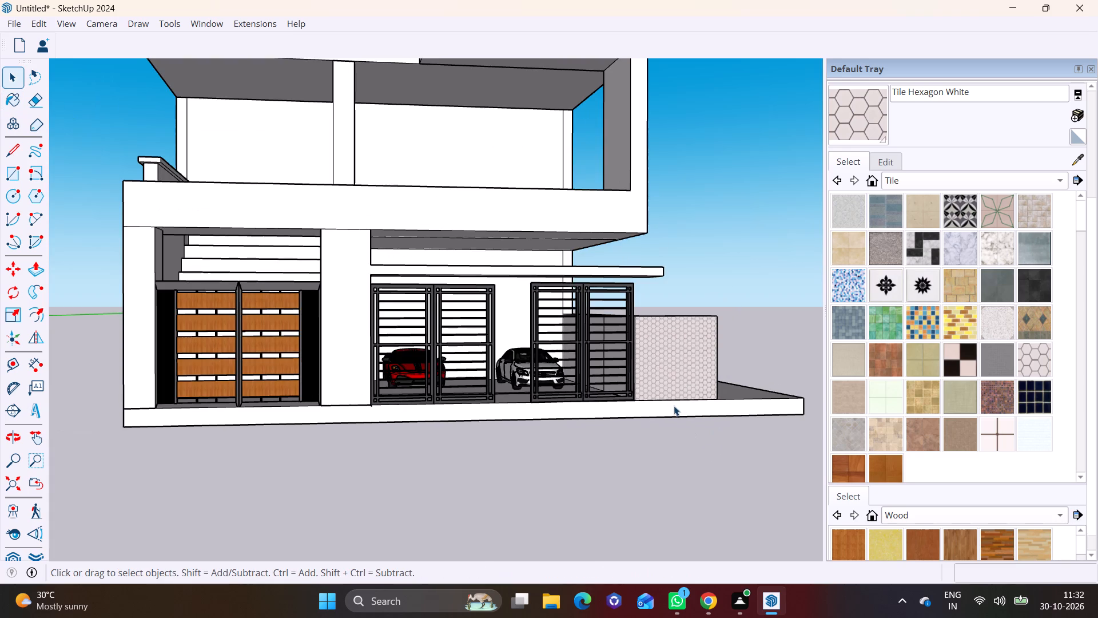
Push/Pull the tiled return wall's end face inward about 1' 2" to shorten the wall.
{"action": "middle_click_drag", "start_coordinate": [674, 406], "coordinate": [669, 451], "text": "shift"}
{"action": "scroll", "coordinate": [669, 444], "scroll_direction": "down", "scroll_amount": 2}
{"action": "middle_click_drag", "start_coordinate": [658, 439], "coordinate": [289, 493]}
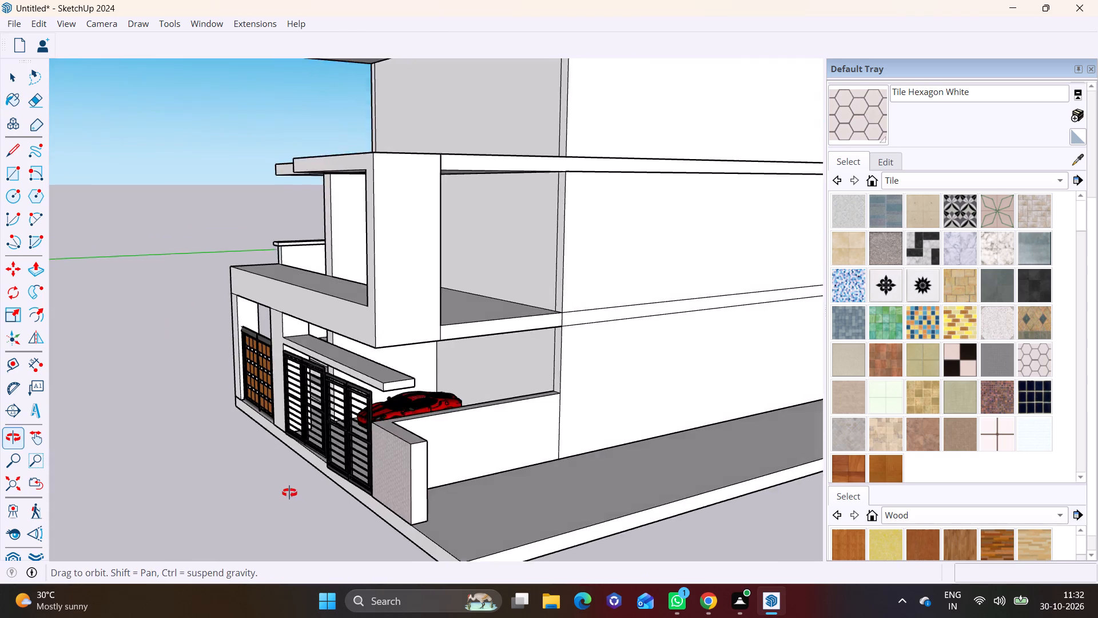
{"action": "middle_click_drag", "start_coordinate": [289, 493], "coordinate": [312, 501]}
{"action": "middle_click_drag", "start_coordinate": [444, 461], "coordinate": [689, 435]}
{"action": "scroll", "coordinate": [614, 430], "scroll_direction": "up", "scroll_amount": 6}
{"action": "middle_click_drag", "start_coordinate": [604, 418], "coordinate": [343, 376], "text": "shift"}
{"action": "scroll", "coordinate": [338, 377], "scroll_direction": "up", "scroll_amount": 3}
{"action": "middle_click_drag", "start_coordinate": [407, 358], "coordinate": [235, 377]}
{"action": "scroll", "coordinate": [252, 384], "scroll_direction": "up", "scroll_amount": 2}
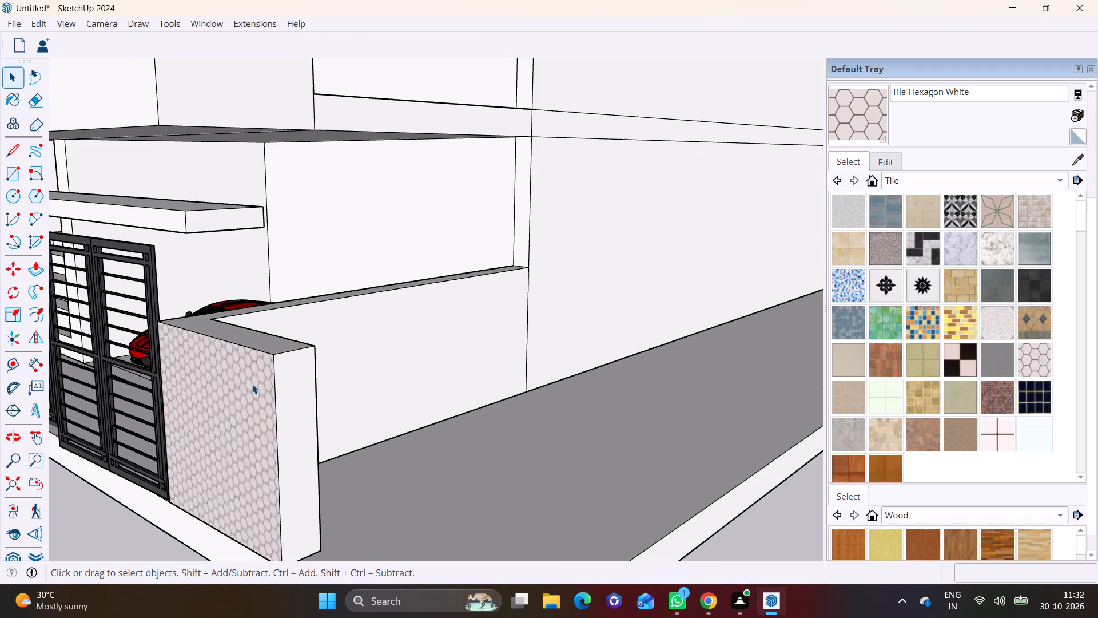
{"action": "left_click", "coordinate": [288, 403]}
{"action": "left_click", "coordinate": [41, 264]}
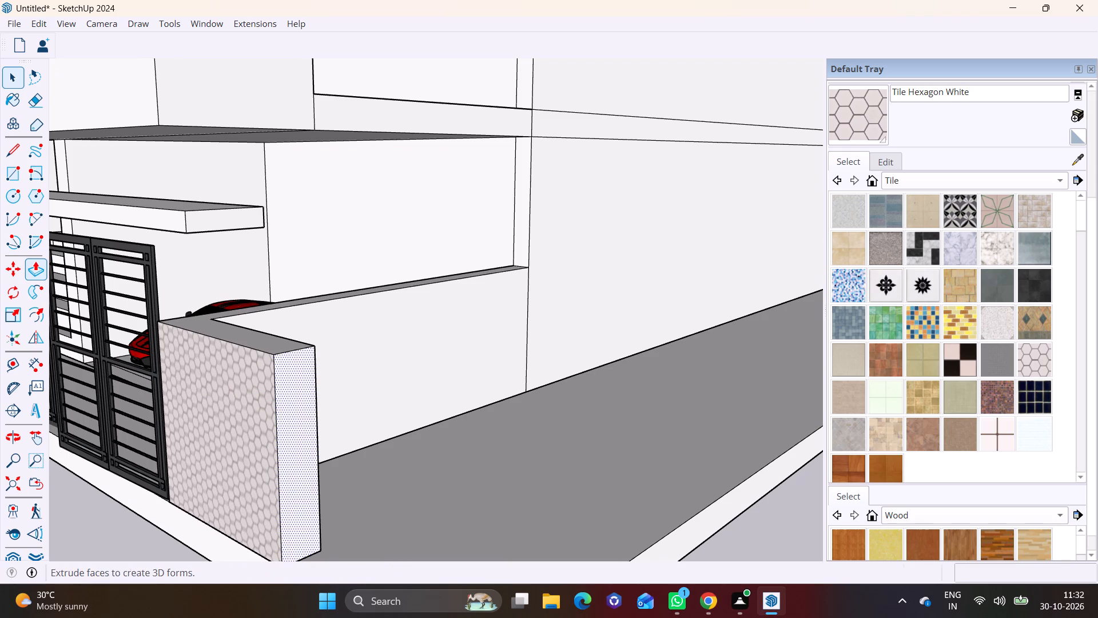
{"action": "left_click", "coordinate": [301, 407]}
{"action": "left_click", "coordinate": [273, 390]}
Push/Pull the return wall's end face outward about 9' 6" as a new, untiled wall segment.
{"action": "left_click", "coordinate": [267, 392]}
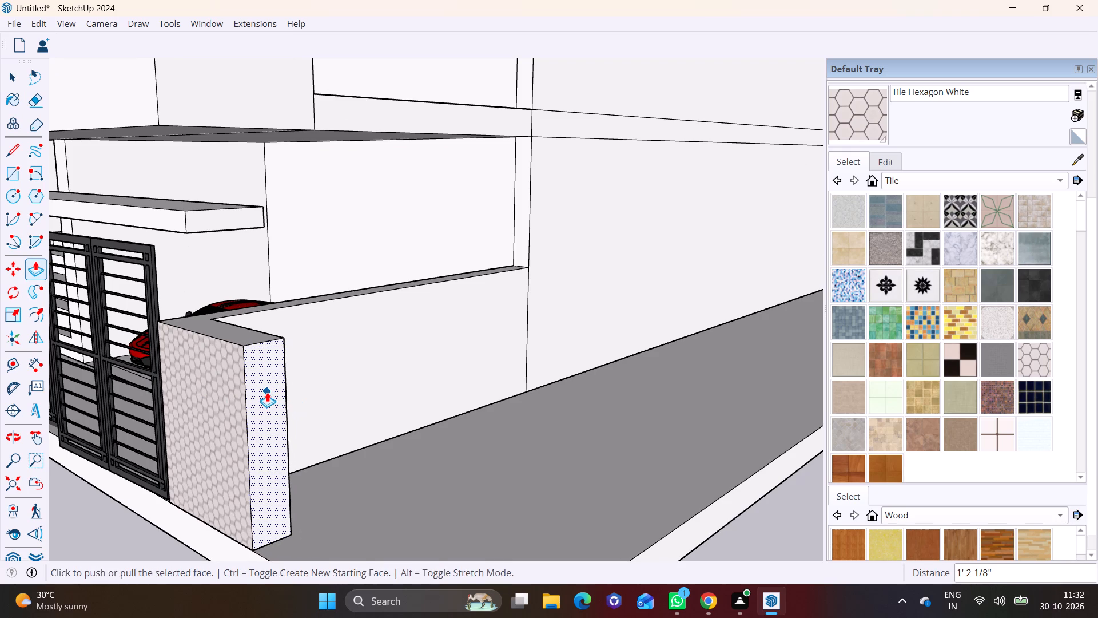
{"action": "scroll", "coordinate": [393, 434], "scroll_direction": "down", "scroll_amount": 6}
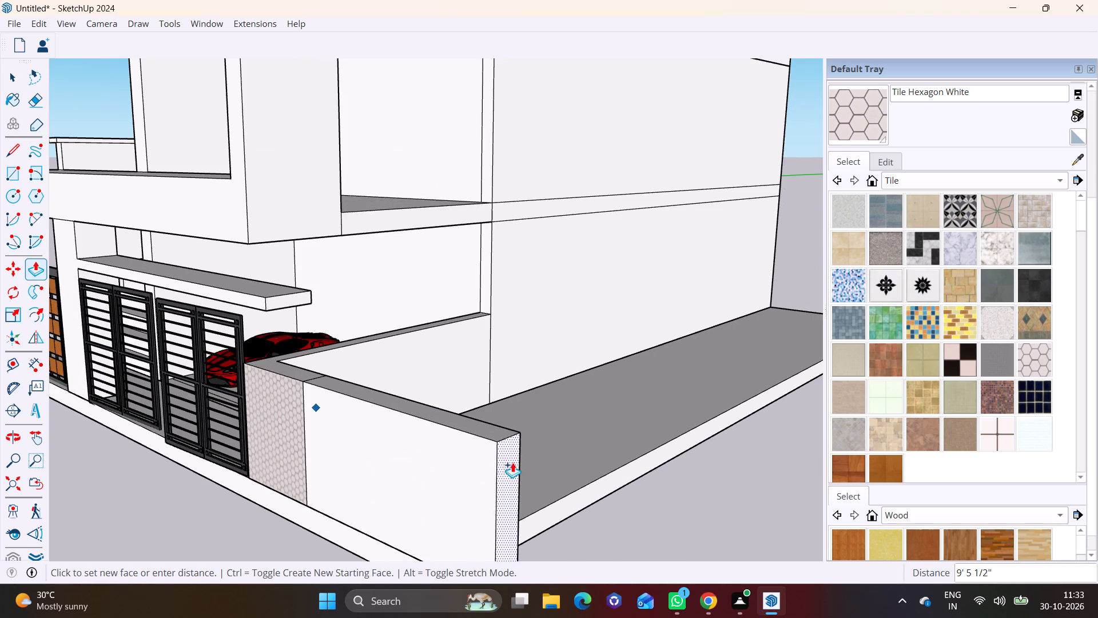
{"action": "left_click", "coordinate": [530, 466]}
{"action": "scroll", "coordinate": [392, 459], "scroll_direction": "down", "scroll_amount": 3}
{"action": "middle_click_drag", "start_coordinate": [392, 459], "coordinate": [603, 394]}
{"action": "scroll", "coordinate": [348, 427], "scroll_direction": "down", "scroll_amount": 1}
{"action": "middle_click_drag", "start_coordinate": [462, 423], "coordinate": [128, 441]}
{"action": "key", "text": "space"}
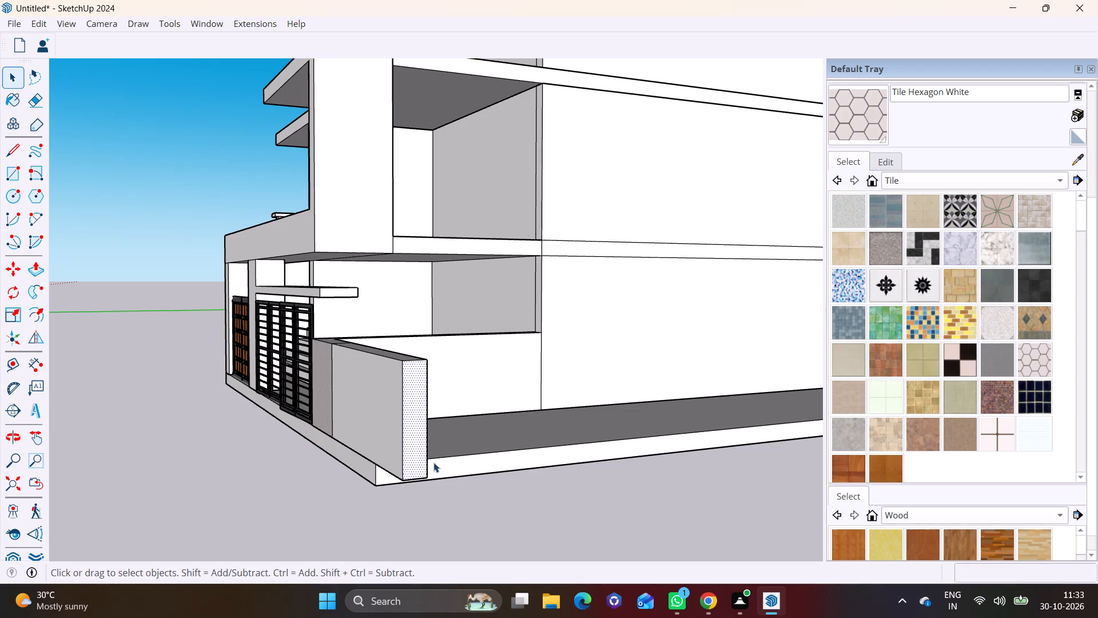
Inside the base plinth group, Push/Pull the parking-side face outward until it is flush with the extended front wall's end.
{"action": "double_click", "coordinate": [433, 462]}
{"action": "left_click", "coordinate": [440, 461]}
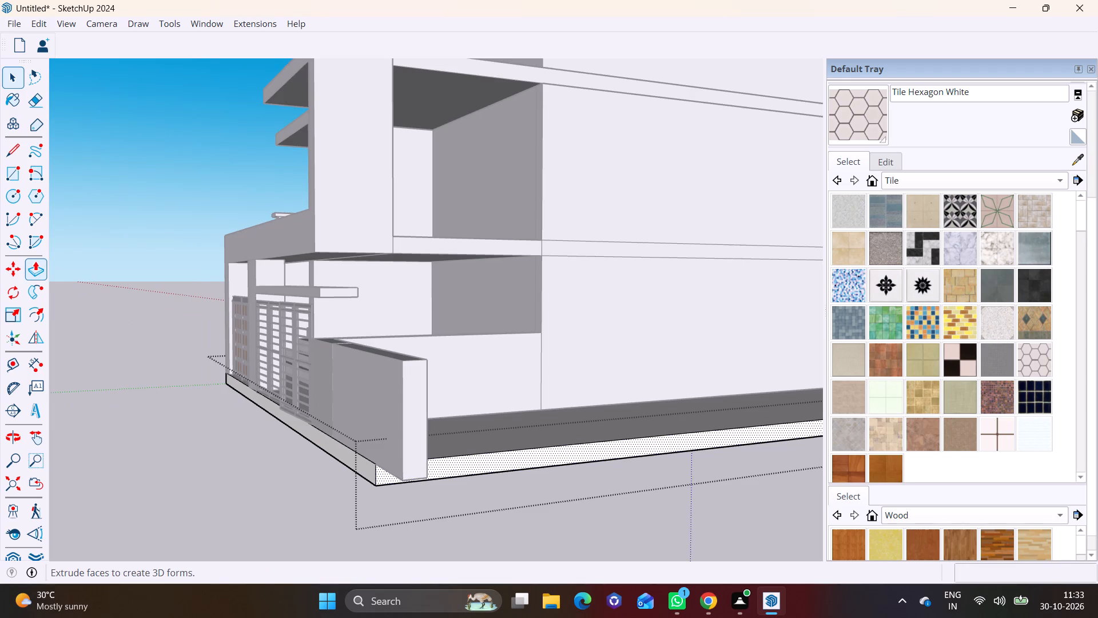
{"action": "left_click", "coordinate": [28, 262]}
{"action": "left_click", "coordinate": [461, 464]}
{"action": "left_click", "coordinate": [414, 442]}
{"action": "key", "text": "space"}
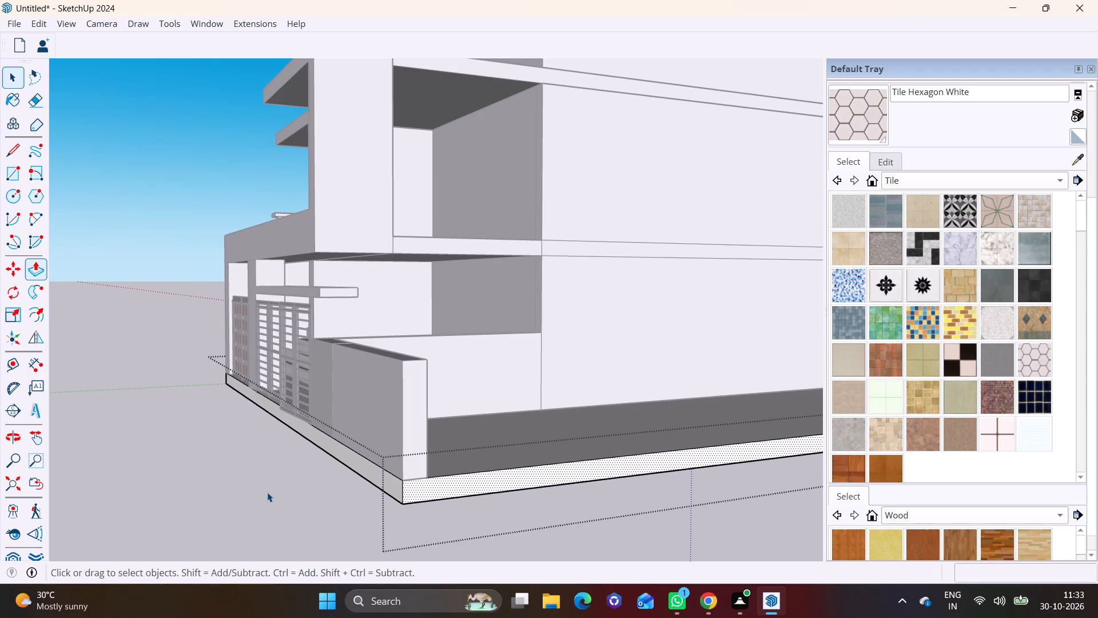
{"action": "left_click", "coordinate": [267, 492]}
Draw a rectangle about 1' 1" by 9" on top of the tiled wall, at its corner beside the end black gate.
{"action": "scroll", "coordinate": [267, 492], "scroll_direction": "down", "scroll_amount": 3}
{"action": "middle_click_drag", "start_coordinate": [316, 516], "coordinate": [659, 510]}
{"action": "scroll", "coordinate": [426, 409], "scroll_direction": "down", "scroll_amount": 3}
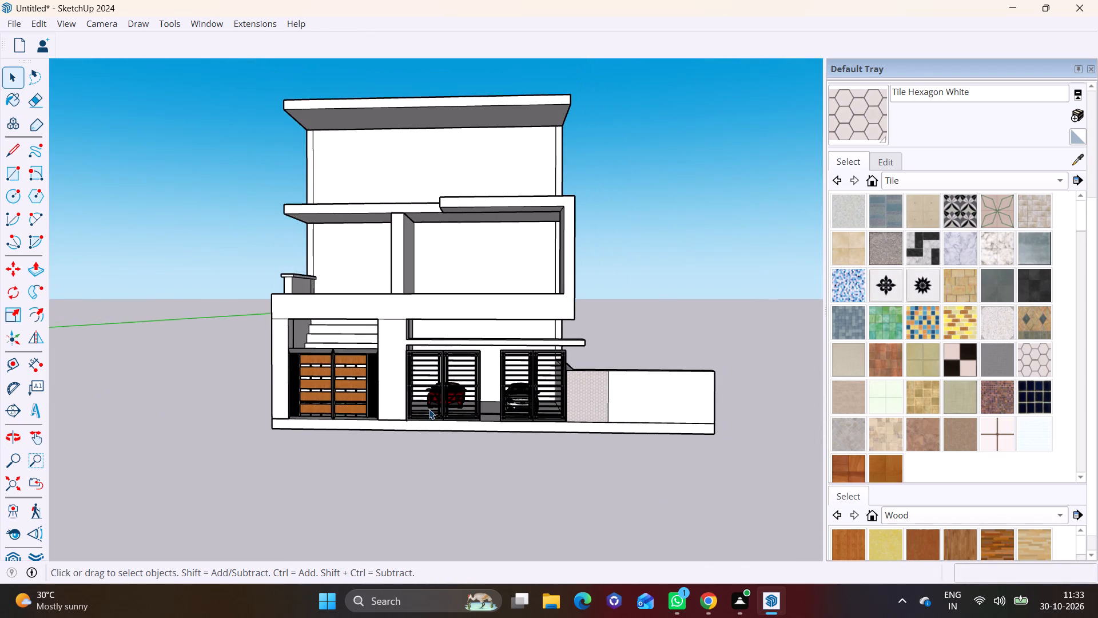
{"action": "middle_click_drag", "start_coordinate": [429, 410], "coordinate": [386, 418]}
{"action": "scroll", "coordinate": [390, 370], "scroll_direction": "down", "scroll_amount": 2}
{"action": "middle_click_drag", "start_coordinate": [390, 370], "coordinate": [387, 353]}
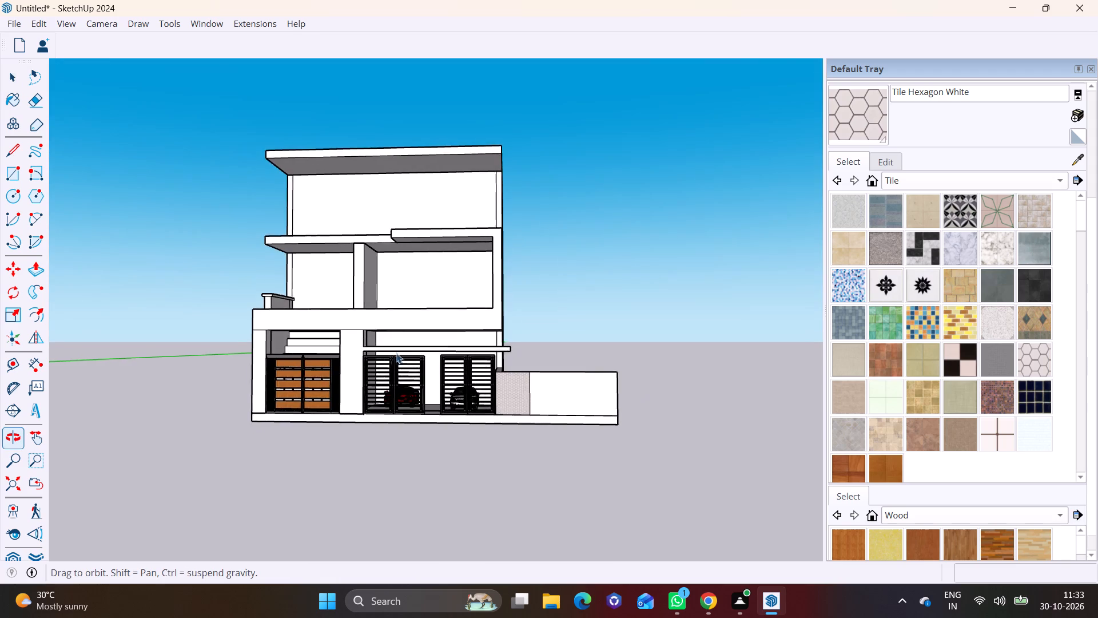
{"action": "scroll", "coordinate": [439, 344], "scroll_direction": "up", "scroll_amount": 16}
{"action": "middle_click_drag", "start_coordinate": [492, 375], "coordinate": [521, 311]}
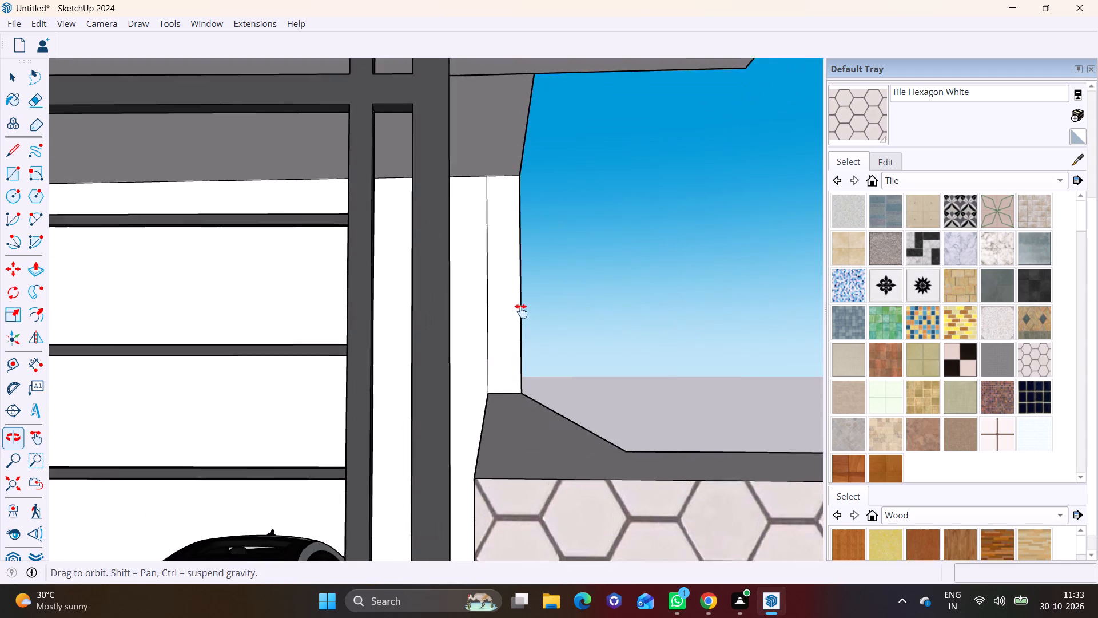
{"action": "middle_click_drag", "start_coordinate": [521, 311], "coordinate": [521, 310]}
{"action": "middle_click_drag", "start_coordinate": [512, 402], "coordinate": [514, 457]}
{"action": "middle_click_drag", "start_coordinate": [527, 459], "coordinate": [504, 358], "text": "shift"}
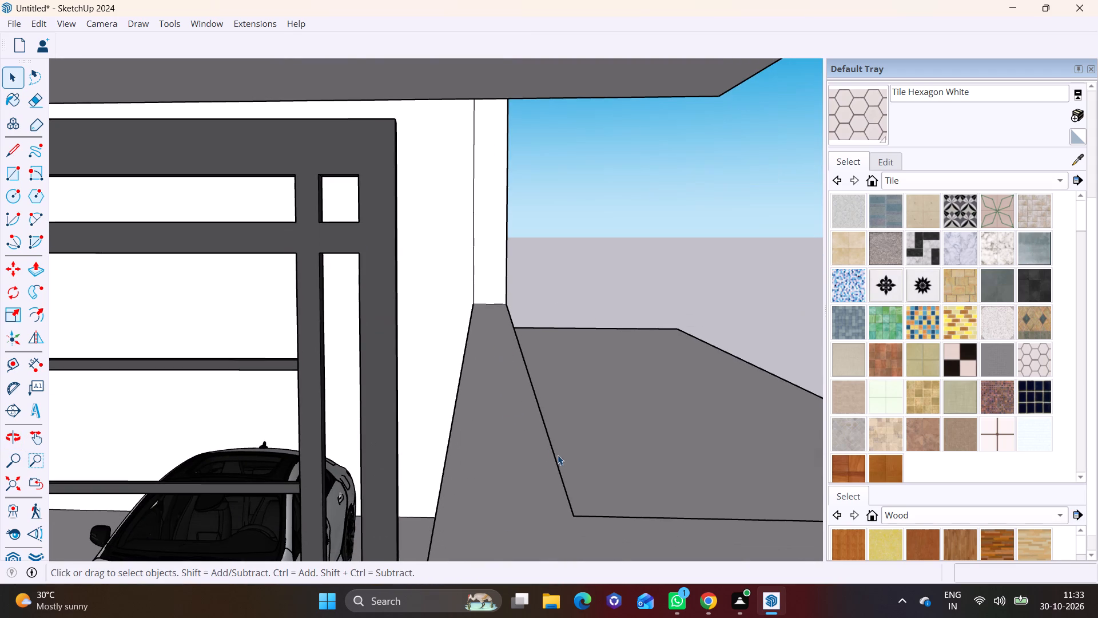
{"action": "middle_click_drag", "start_coordinate": [551, 410], "coordinate": [550, 355], "text": "shift"}
{"action": "middle_click_drag", "start_coordinate": [544, 308], "coordinate": [537, 565]}
{"action": "scroll", "coordinate": [576, 315], "scroll_direction": "down", "scroll_amount": 4}
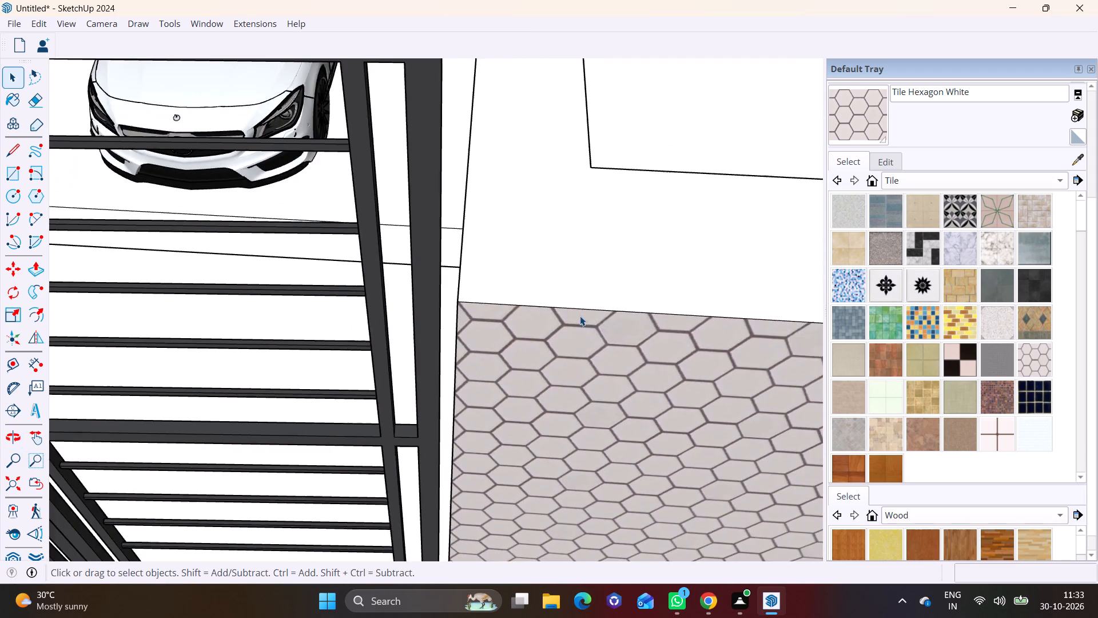
{"action": "middle_click_drag", "start_coordinate": [587, 271], "coordinate": [556, 385], "text": "shift"}
{"action": "left_click", "coordinate": [5, 172]}
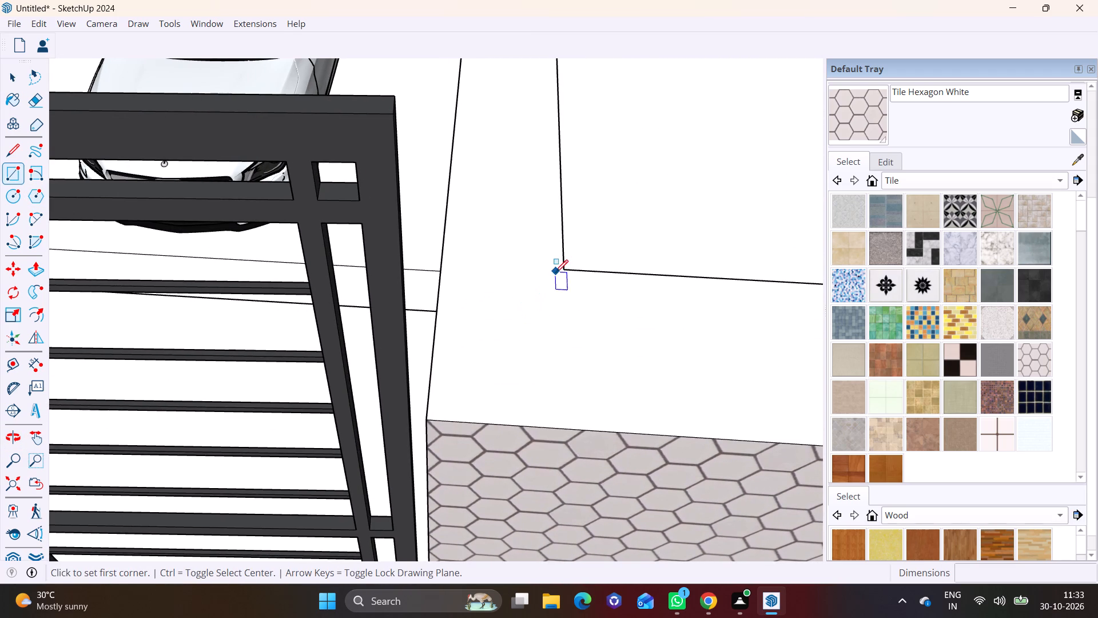
{"action": "left_click", "coordinate": [567, 267]}
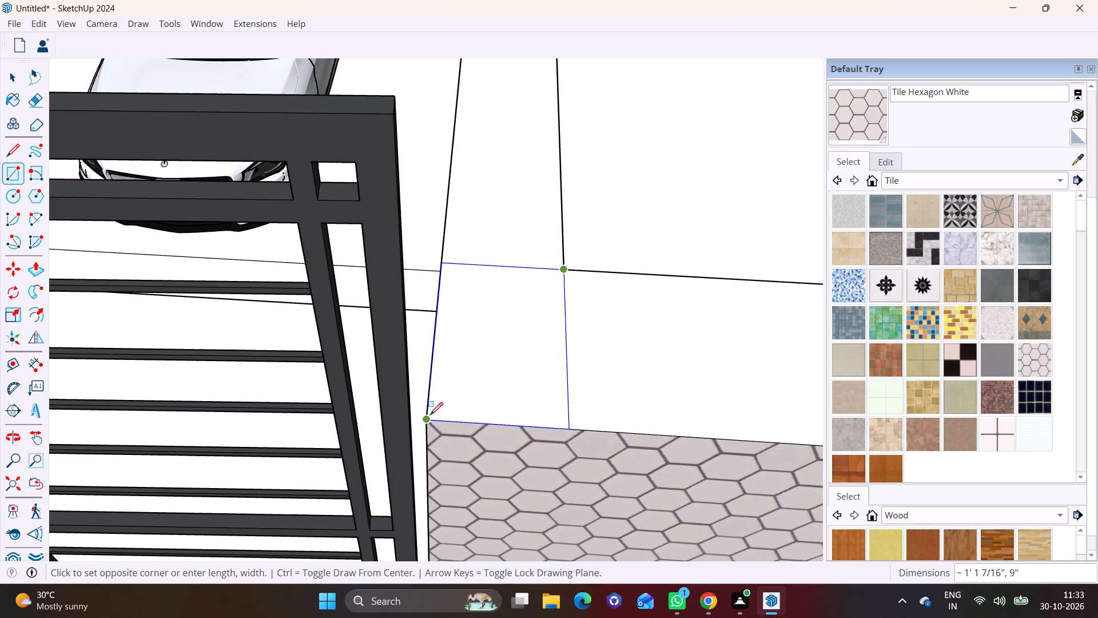
{"action": "left_click", "coordinate": [430, 415]}
{"action": "key", "text": "space"}
Push/Pull the small rectangle upward about 2' 11" to the canopy slab above the gates, forming a corner pillar.
{"action": "left_click", "coordinate": [467, 365]}
{"action": "left_click", "coordinate": [38, 272]}
{"action": "left_click", "coordinate": [503, 348]}
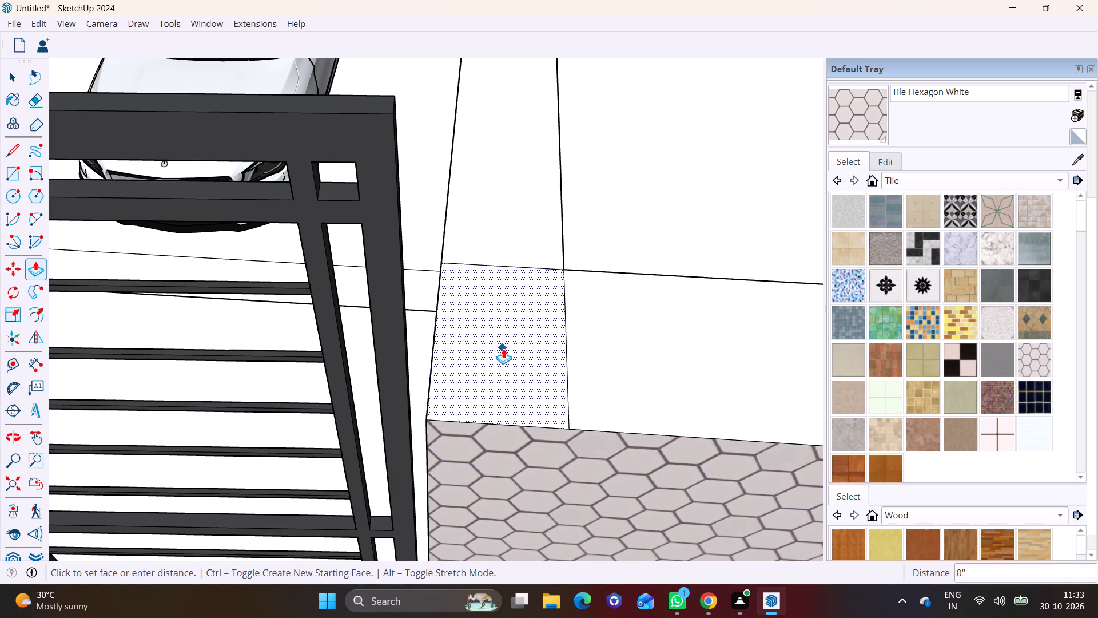
{"action": "scroll", "coordinate": [544, 173], "scroll_direction": "down", "scroll_amount": 8}
{"action": "middle_click_drag", "start_coordinate": [561, 128], "coordinate": [540, 284]}
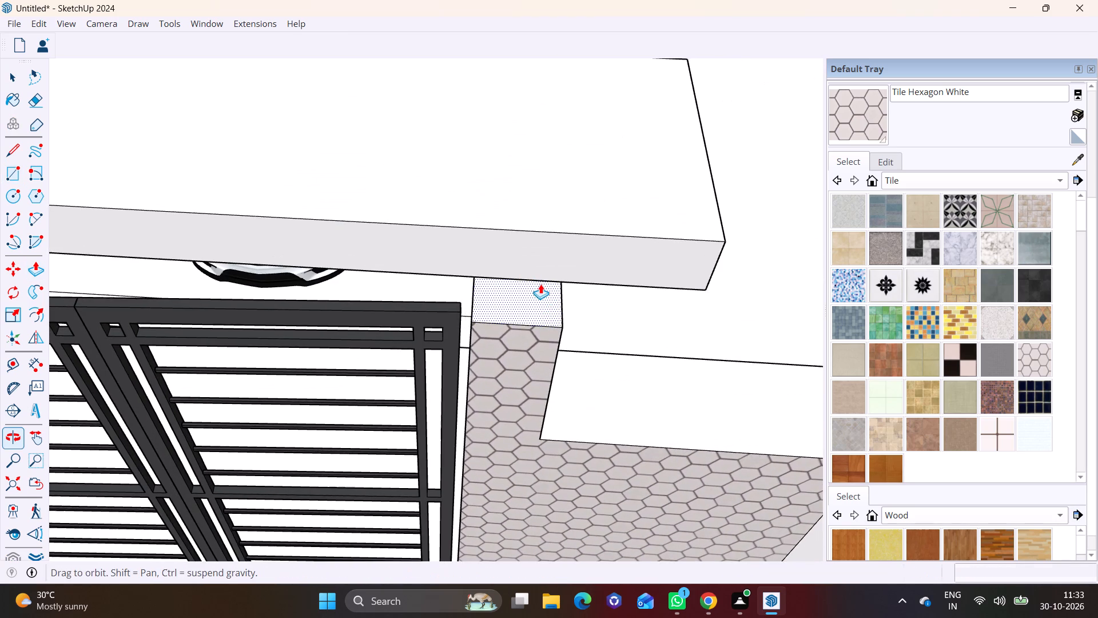
{"action": "middle_click_drag", "start_coordinate": [534, 284], "coordinate": [526, 281]}
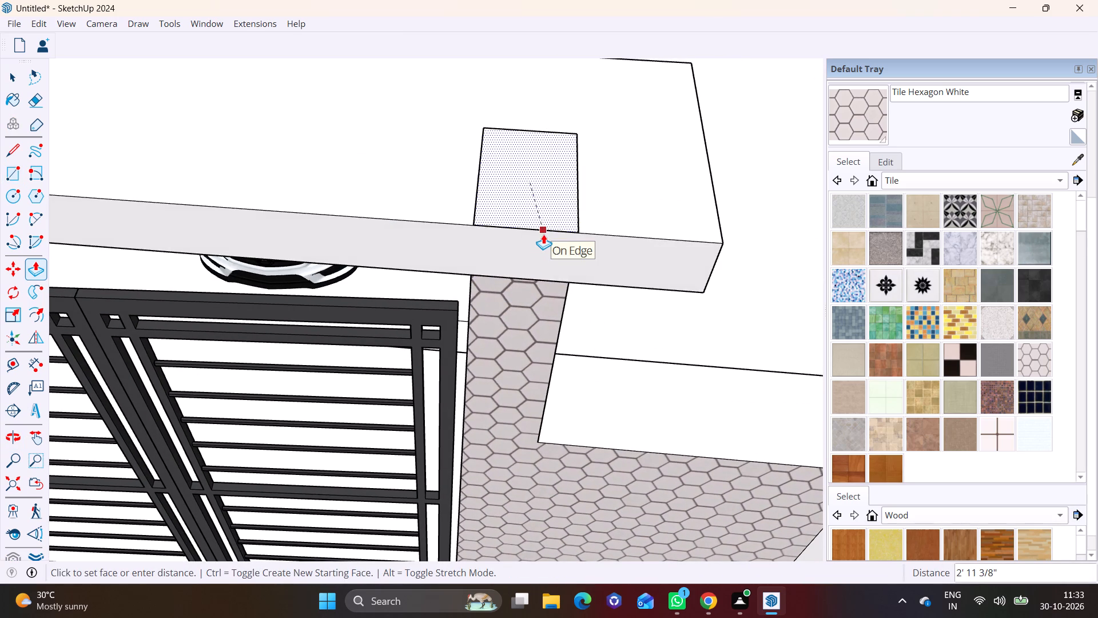
{"action": "left_click", "coordinate": [543, 236]}
{"action": "key", "text": "space"}
{"action": "left_click", "coordinate": [665, 332]}
Push/Pull the top face of the canopy slab above the black gates upward a few inches to thicken the slab.
{"action": "scroll", "coordinate": [580, 362], "scroll_direction": "down", "scroll_amount": 3}
{"action": "middle_click_drag", "start_coordinate": [561, 396], "coordinate": [647, 196]}
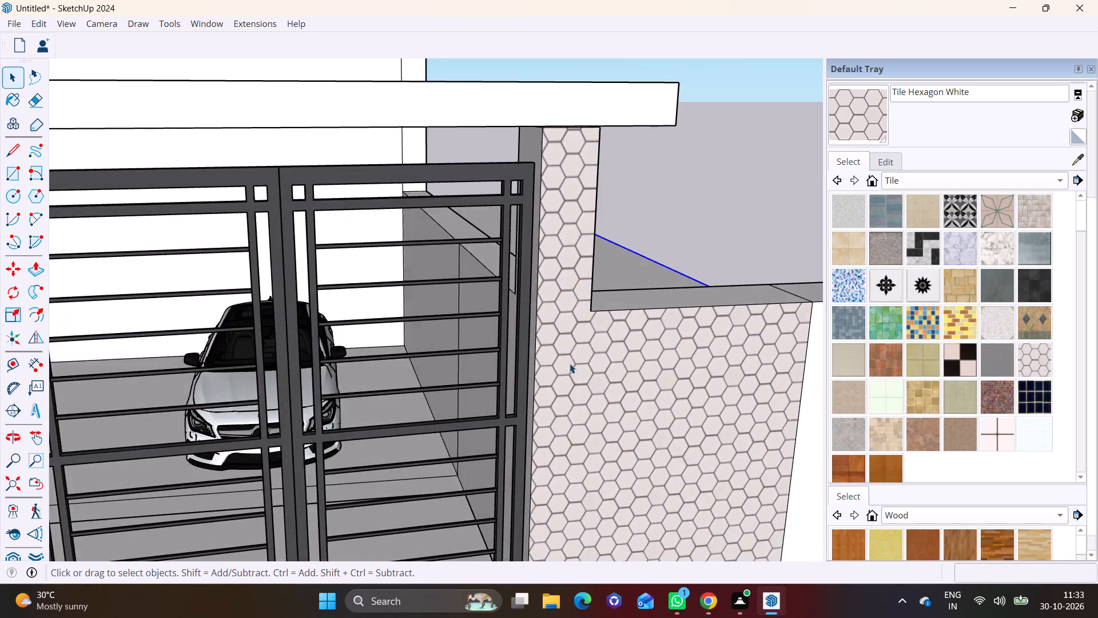
{"action": "scroll", "coordinate": [568, 368], "scroll_direction": "down", "scroll_amount": 13}
{"action": "middle_click_drag", "start_coordinate": [581, 409], "coordinate": [563, 315]}
{"action": "left_click", "coordinate": [464, 507]}
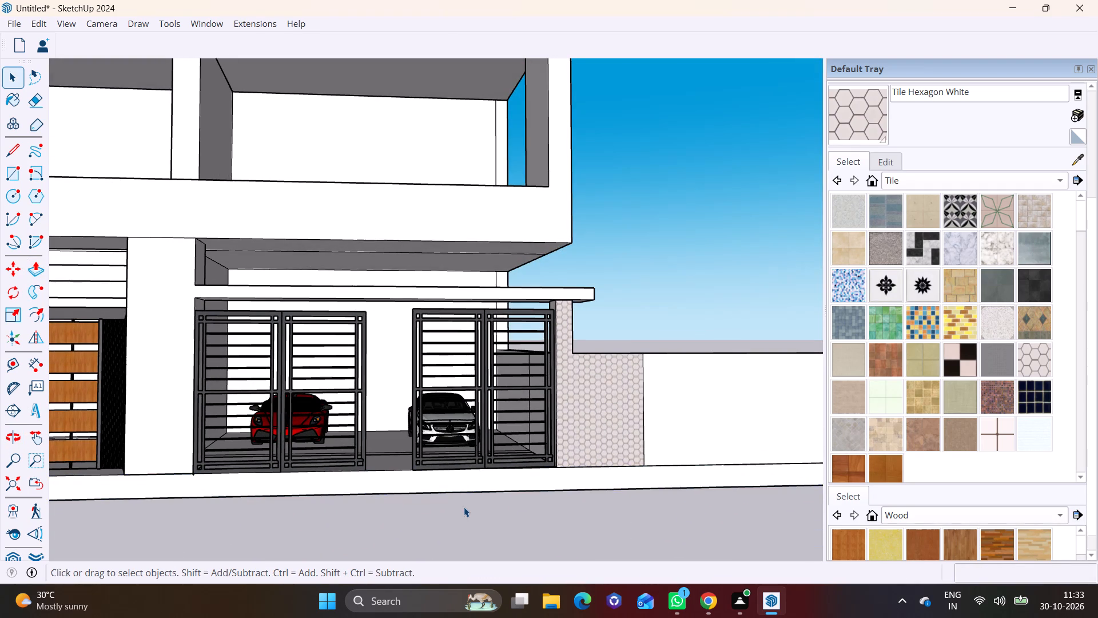
{"action": "middle_click_drag", "start_coordinate": [444, 492], "coordinate": [424, 486]}
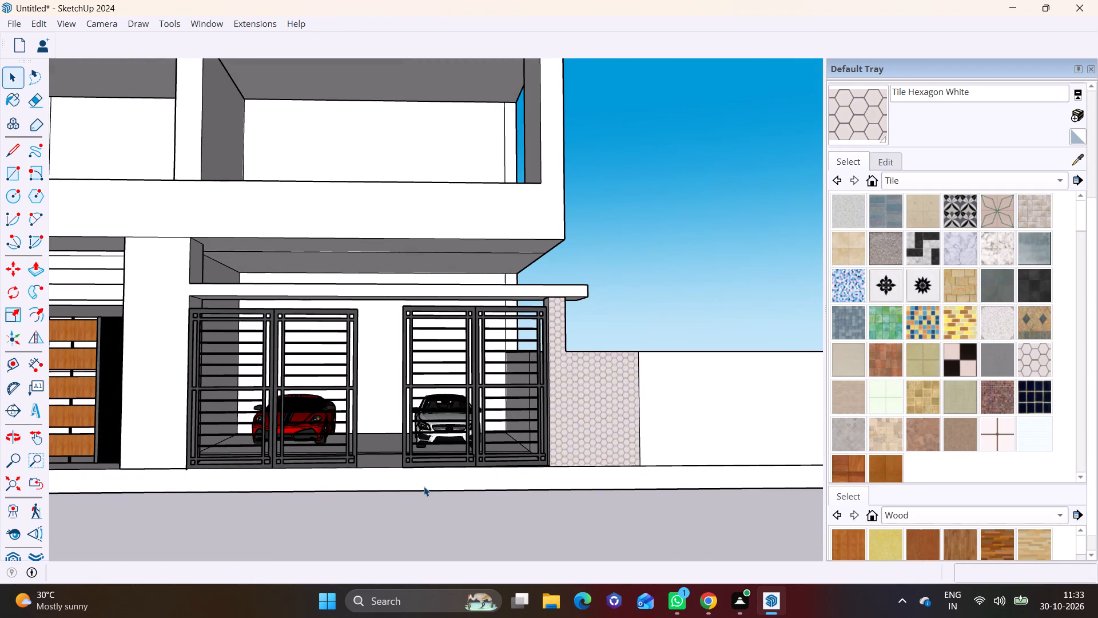
{"action": "scroll", "coordinate": [425, 462], "scroll_direction": "up", "scroll_amount": 3}
{"action": "middle_click_drag", "start_coordinate": [530, 278], "coordinate": [531, 279]}
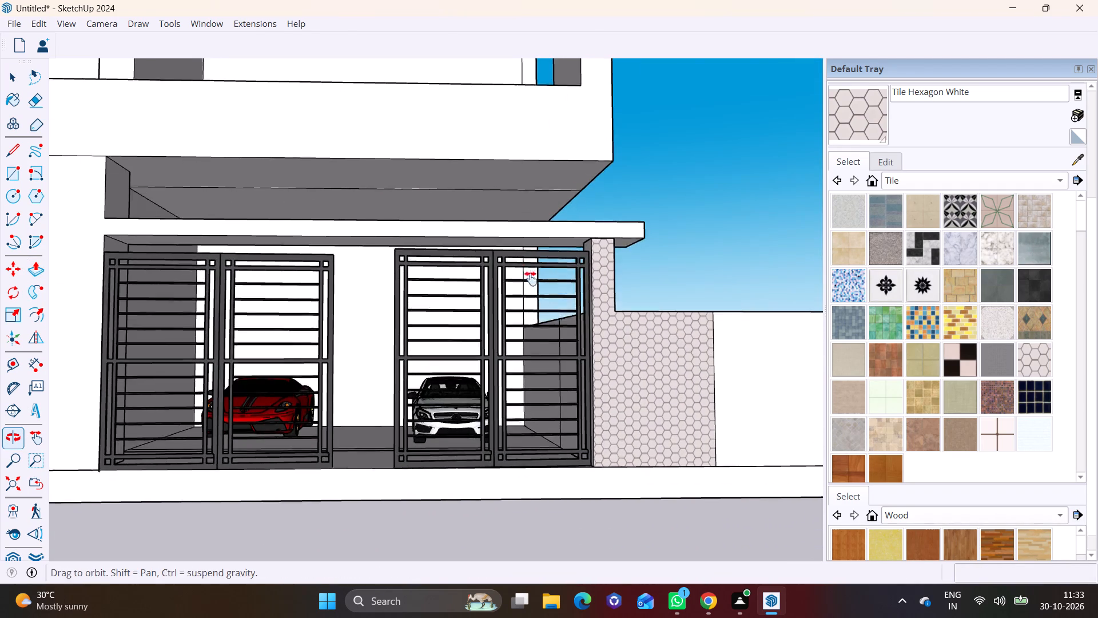
{"action": "middle_click_drag", "start_coordinate": [531, 279], "coordinate": [635, 356]}
{"action": "scroll", "coordinate": [503, 370], "scroll_direction": "up", "scroll_amount": 2}
{"action": "middle_click_drag", "start_coordinate": [453, 357], "coordinate": [421, 327], "text": "shift"}
{"action": "scroll", "coordinate": [436, 352], "scroll_direction": "up", "scroll_amount": 1, "text": "shift"}
{"action": "middle_click_drag", "start_coordinate": [659, 369], "coordinate": [574, 472]}
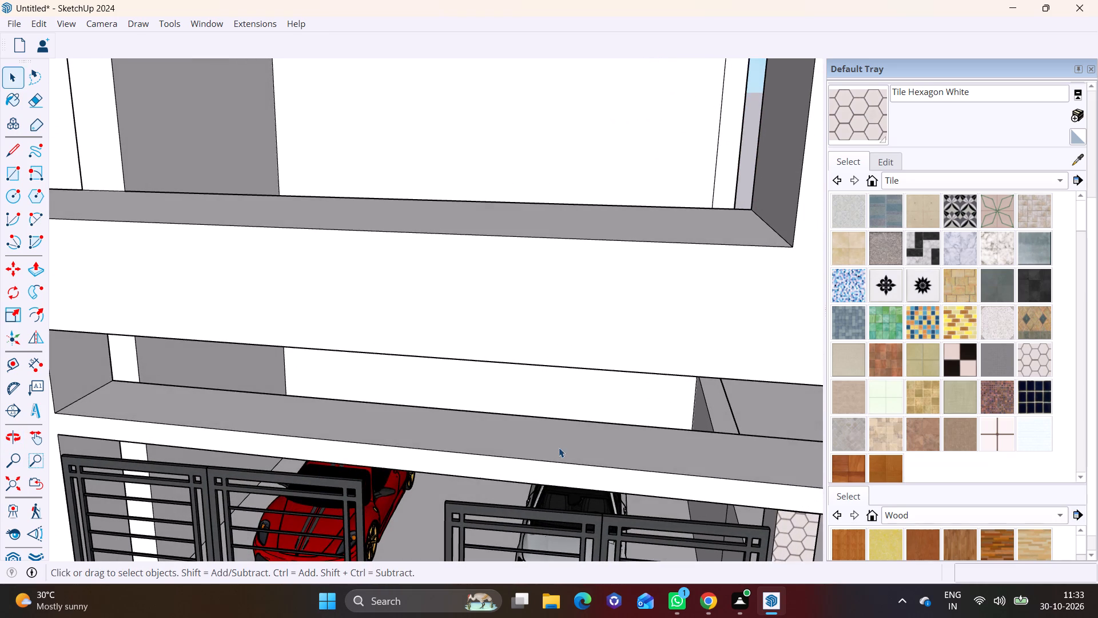
{"action": "left_click", "coordinate": [559, 447]}
{"action": "left_click", "coordinate": [33, 270]}
{"action": "left_click", "coordinate": [209, 410]}
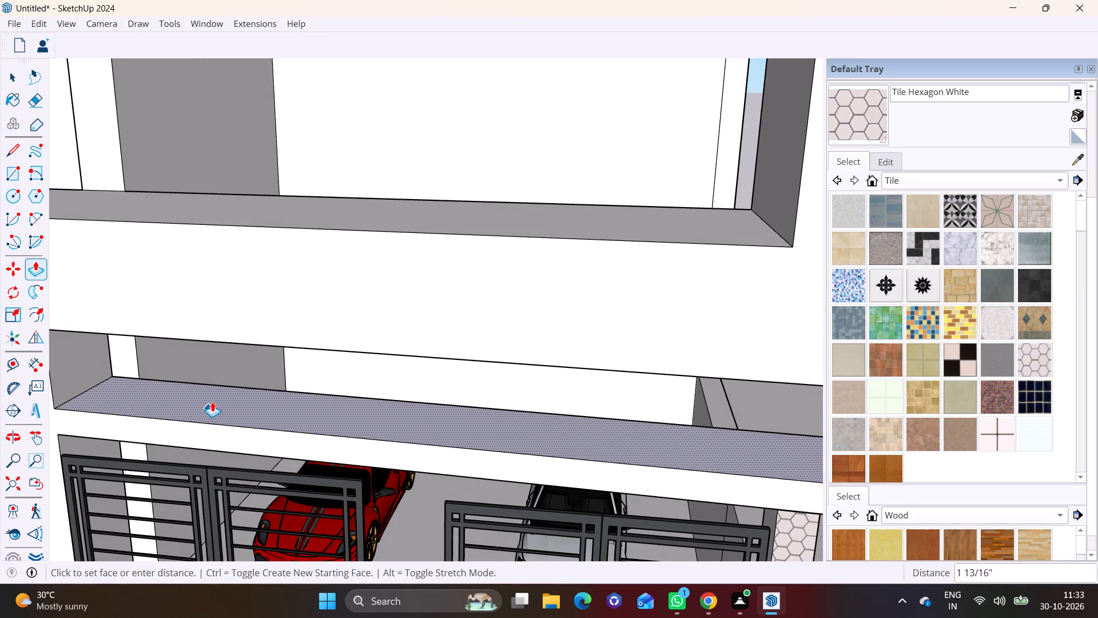
{"action": "left_click", "coordinate": [213, 397]}
{"action": "key", "text": "space"}
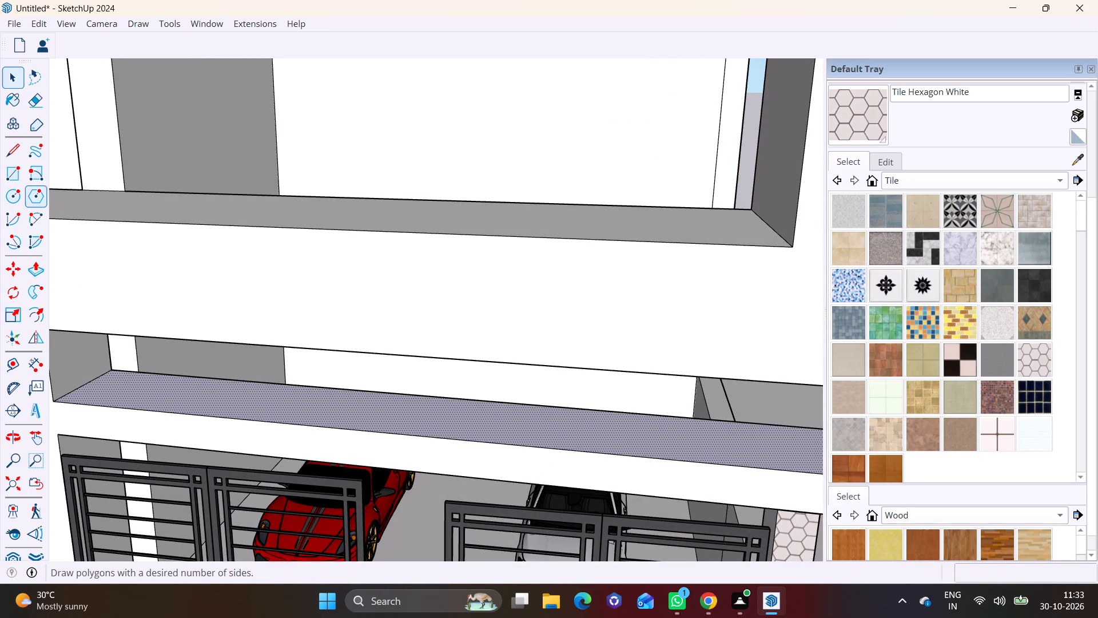
Draw a rectangle about 4" high by 17' 6" long along the front face of the canopy slab above the black gates.
{"action": "left_click", "coordinate": [14, 174]}
{"action": "middle_click_drag", "start_coordinate": [208, 354], "coordinate": [260, 288], "text": "shift"}
{"action": "scroll", "coordinate": [154, 313], "scroll_direction": "up", "scroll_amount": 5}
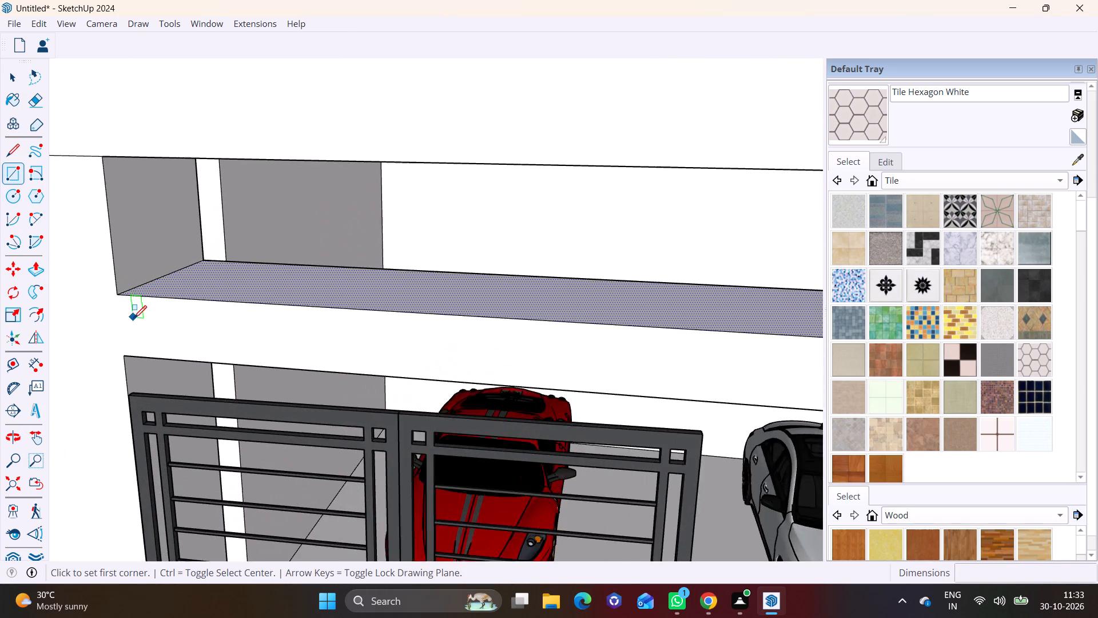
{"action": "scroll", "coordinate": [134, 318], "scroll_direction": "up", "scroll_amount": 3}
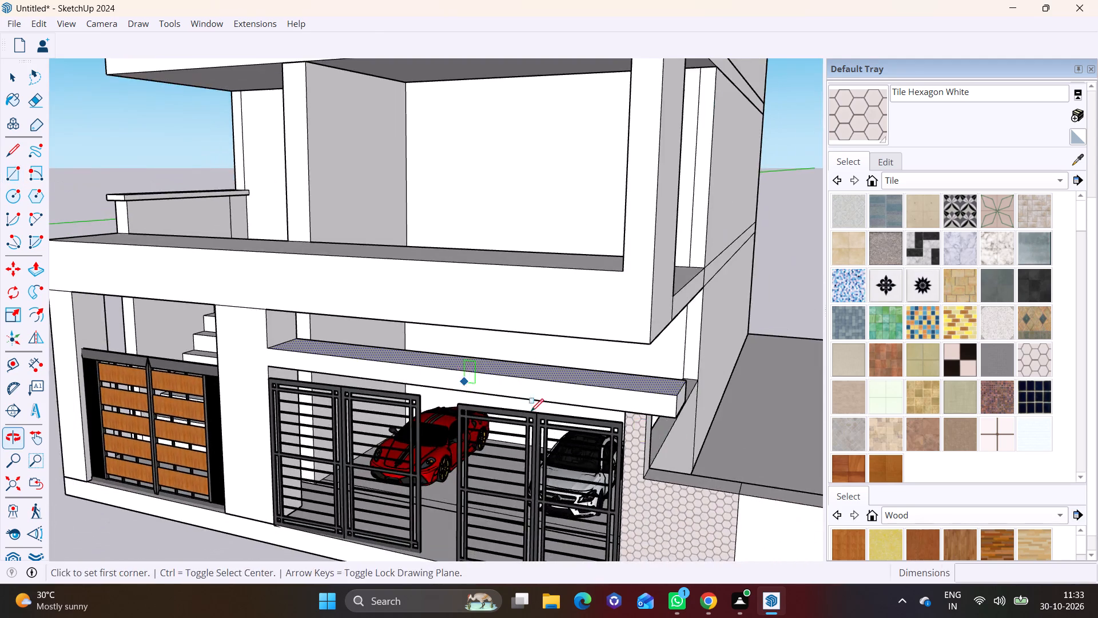
{"action": "middle_click_drag", "start_coordinate": [669, 446], "coordinate": [699, 371]}
{"action": "scroll", "coordinate": [733, 285], "scroll_direction": "up", "scroll_amount": 11}
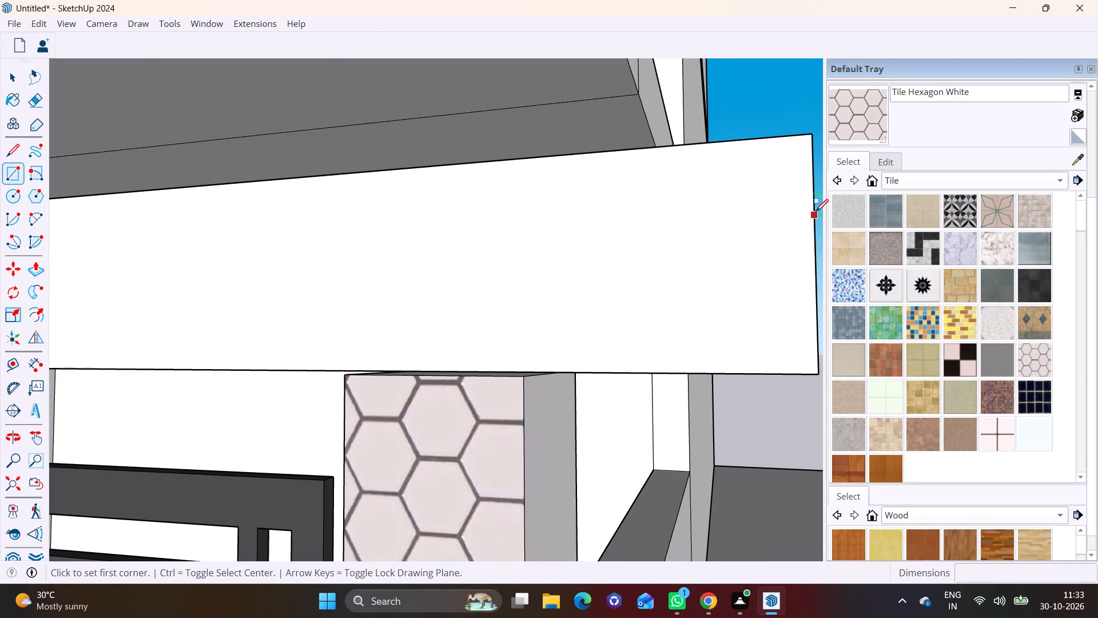
{"action": "left_click", "coordinate": [815, 200]}
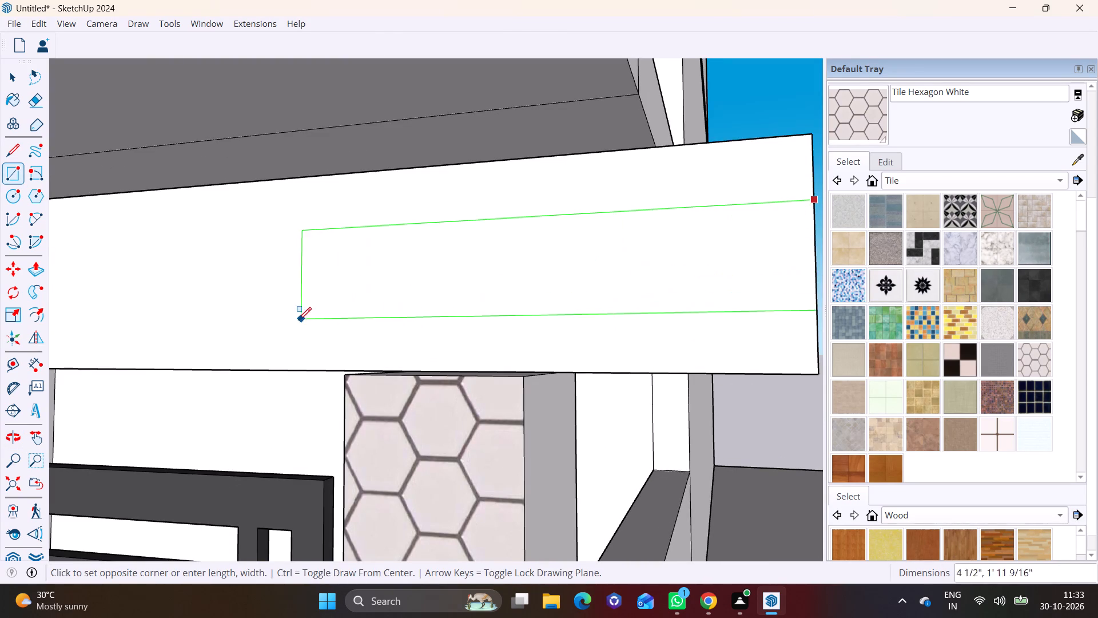
{"action": "scroll", "coordinate": [299, 320], "scroll_direction": "down", "scroll_amount": 7}
{"action": "middle_click_drag", "start_coordinate": [115, 320], "coordinate": [144, 321]}
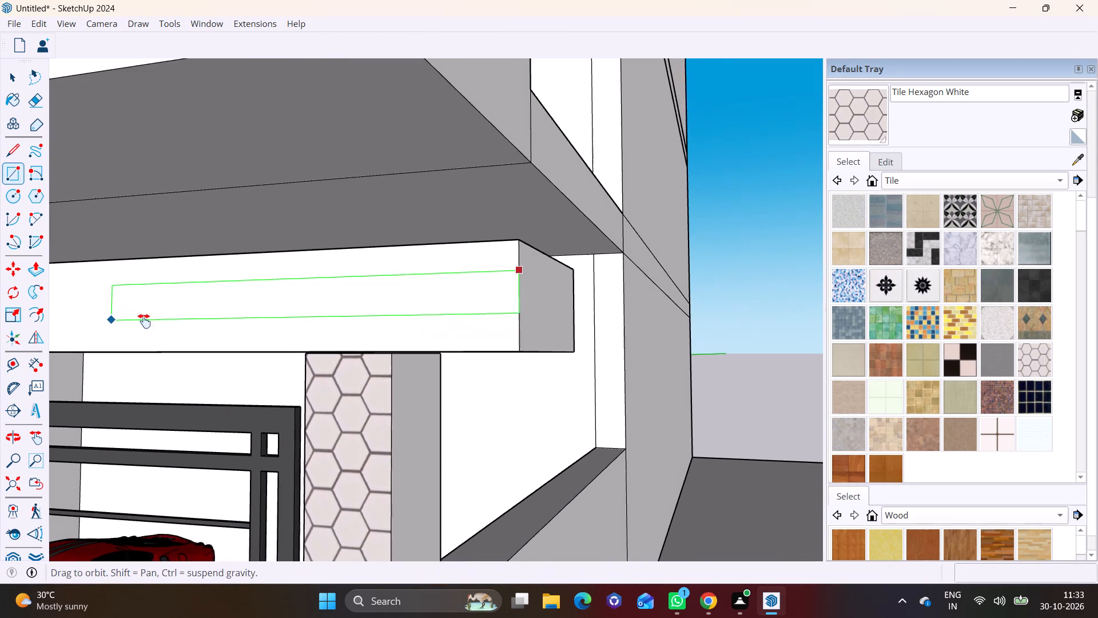
{"action": "middle_click_drag", "start_coordinate": [144, 321], "coordinate": [407, 369]}
{"action": "scroll", "coordinate": [225, 366], "scroll_direction": "down", "scroll_amount": 3}
{"action": "middle_click_drag", "start_coordinate": [175, 365], "coordinate": [424, 402], "text": "shift"}
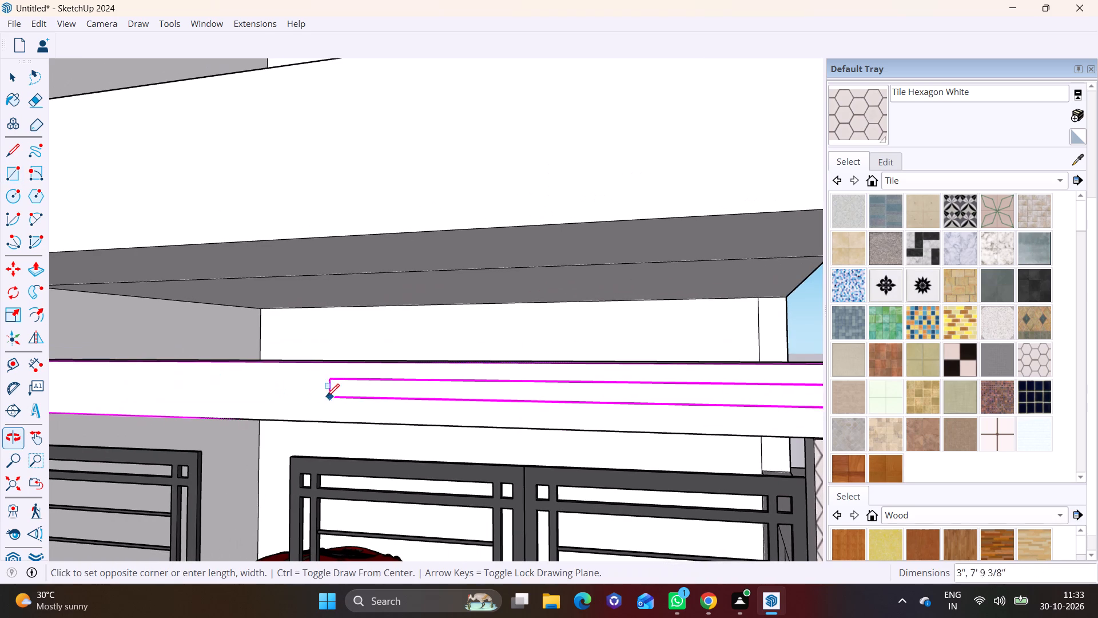
{"action": "middle_click_drag", "start_coordinate": [168, 394], "coordinate": [441, 422], "text": "shift"}
{"action": "middle_click_drag", "start_coordinate": [200, 406], "coordinate": [520, 425], "text": "shift"}
{"action": "scroll", "coordinate": [391, 433], "scroll_direction": "up", "scroll_amount": 5}
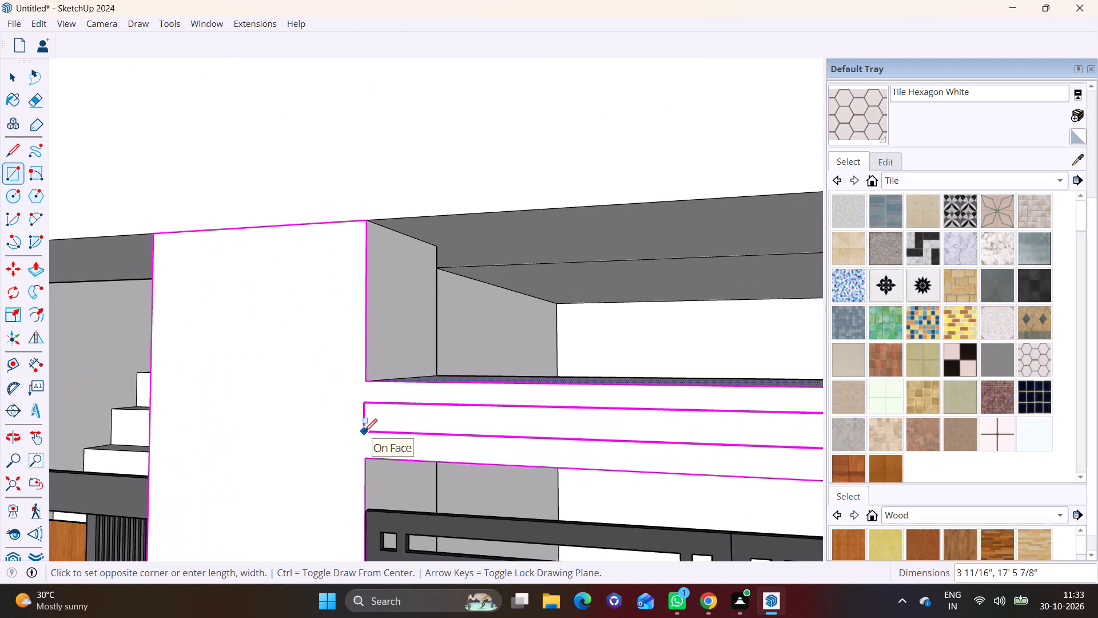
{"action": "left_click", "coordinate": [364, 431]}
{"action": "key", "text": "space"}
Push/Pull the long strip on the canopy slab's front face inward about 1 1/2", forming a recessed groove.
{"action": "left_click", "coordinate": [395, 421]}
{"action": "middle_click_drag", "start_coordinate": [534, 439], "coordinate": [527, 438], "text": "shift"}
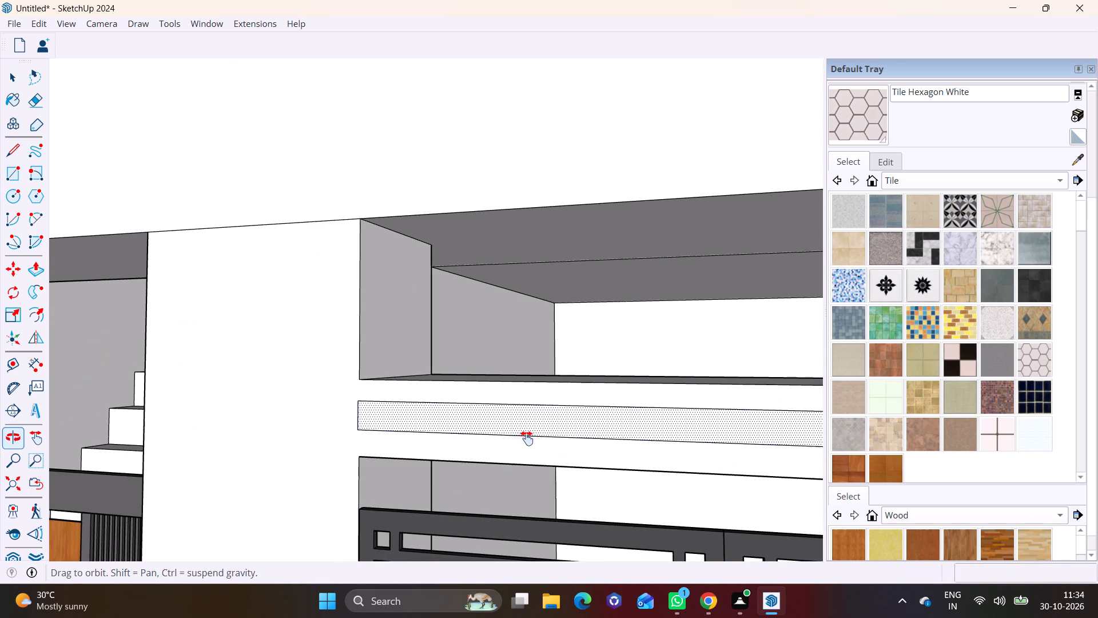
{"action": "middle_click_drag", "start_coordinate": [527, 438], "coordinate": [477, 438], "text": "shift"}
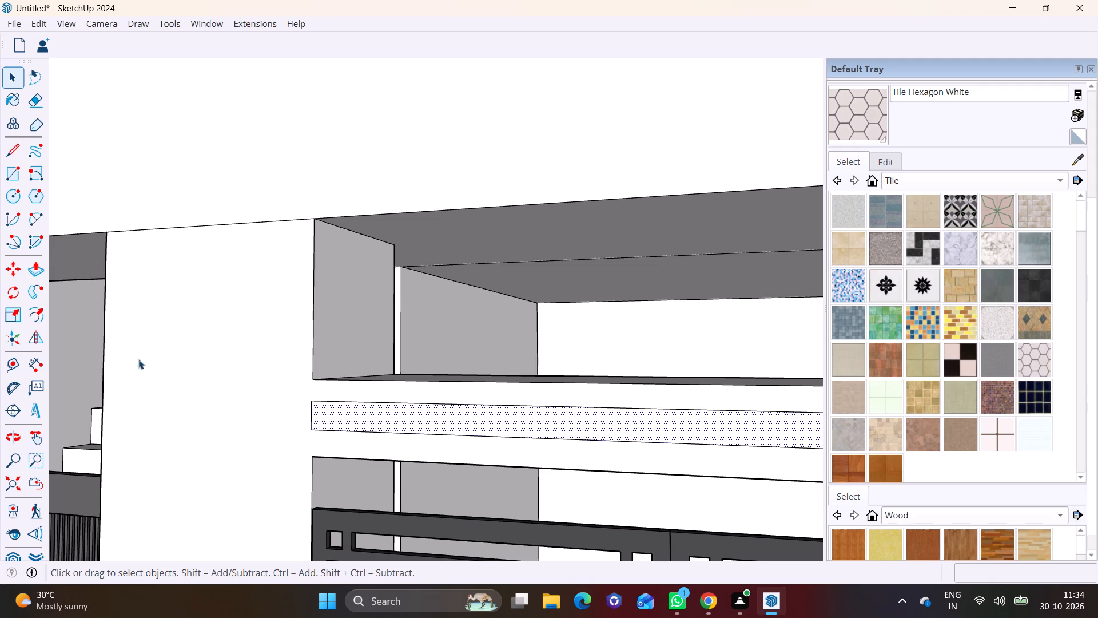
{"action": "left_click", "coordinate": [29, 267]}
{"action": "middle_click_drag", "start_coordinate": [280, 393], "coordinate": [47, 312], "text": "shift"}
{"action": "middle_click_drag", "start_coordinate": [499, 476], "coordinate": [449, 530]}
{"action": "scroll", "coordinate": [404, 508], "scroll_direction": "down", "scroll_amount": 3}
{"action": "middle_click_drag", "start_coordinate": [393, 504], "coordinate": [452, 401], "text": "shift"}
{"action": "scroll", "coordinate": [355, 443], "scroll_direction": "up", "scroll_amount": 3, "text": "shift"}
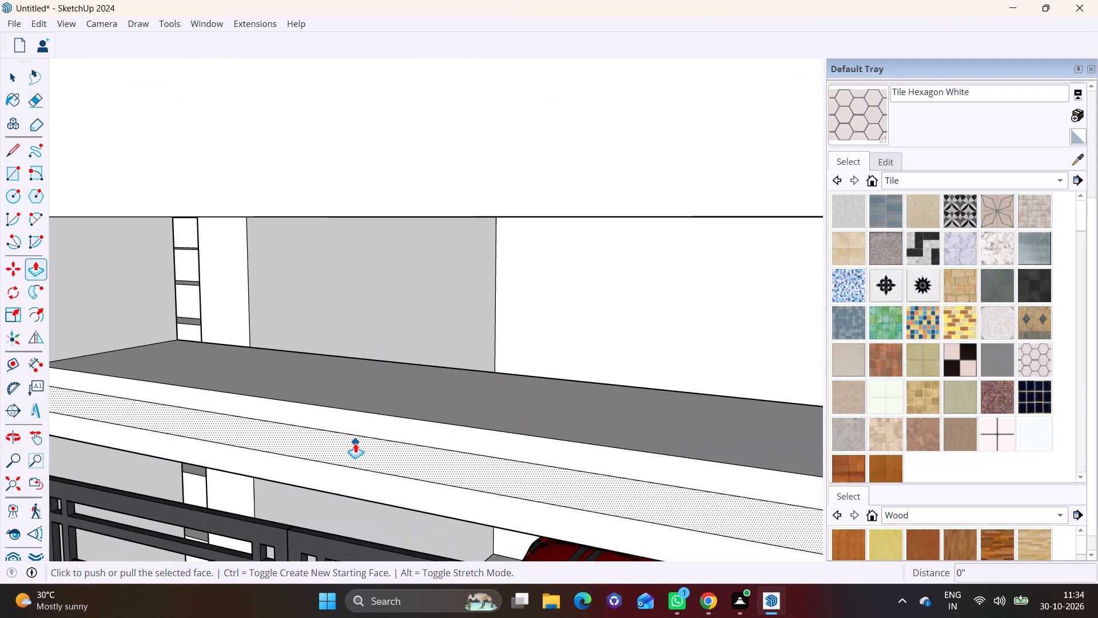
{"action": "left_click", "coordinate": [351, 445]}
{"action": "left_click", "coordinate": [359, 442]}
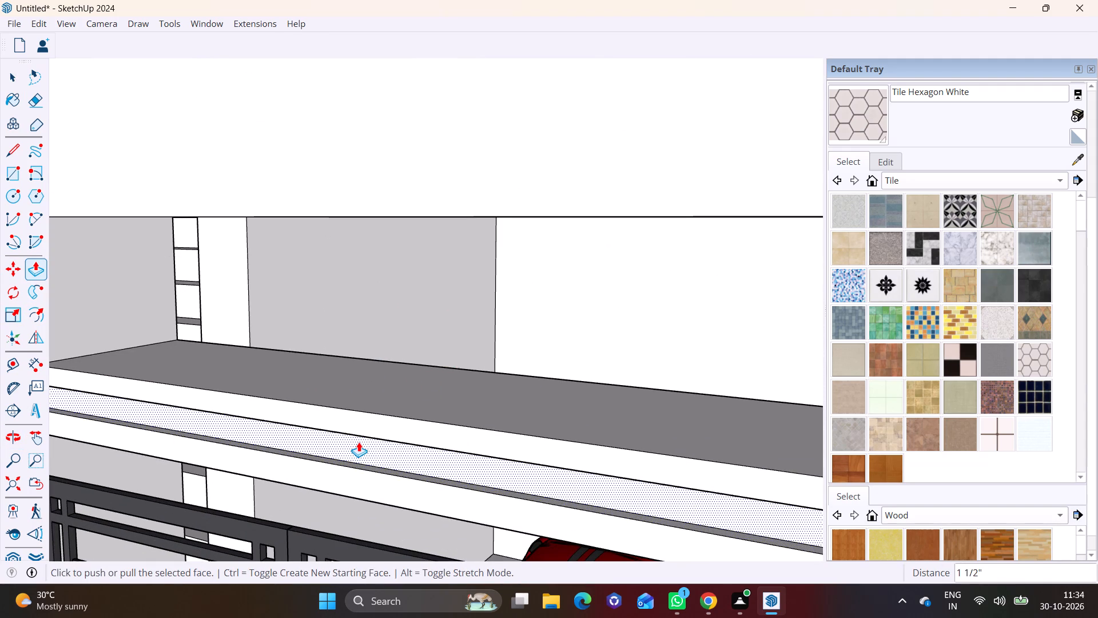
{"action": "key", "text": "space"}
{"action": "scroll", "coordinate": [371, 453], "scroll_direction": "down", "scroll_amount": 2}
{"action": "middle_click_drag", "start_coordinate": [383, 454], "coordinate": [497, 397]}
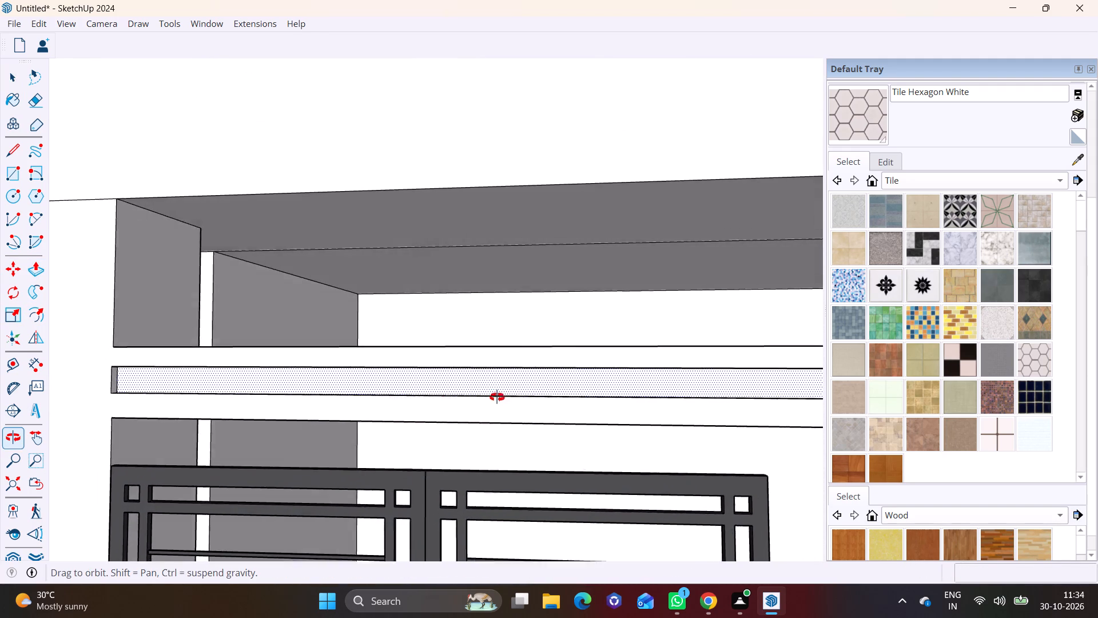
{"action": "middle_click_drag", "start_coordinate": [497, 397], "coordinate": [548, 396]}
{"action": "key", "text": "space"}
{"action": "left_click", "coordinate": [531, 286]}
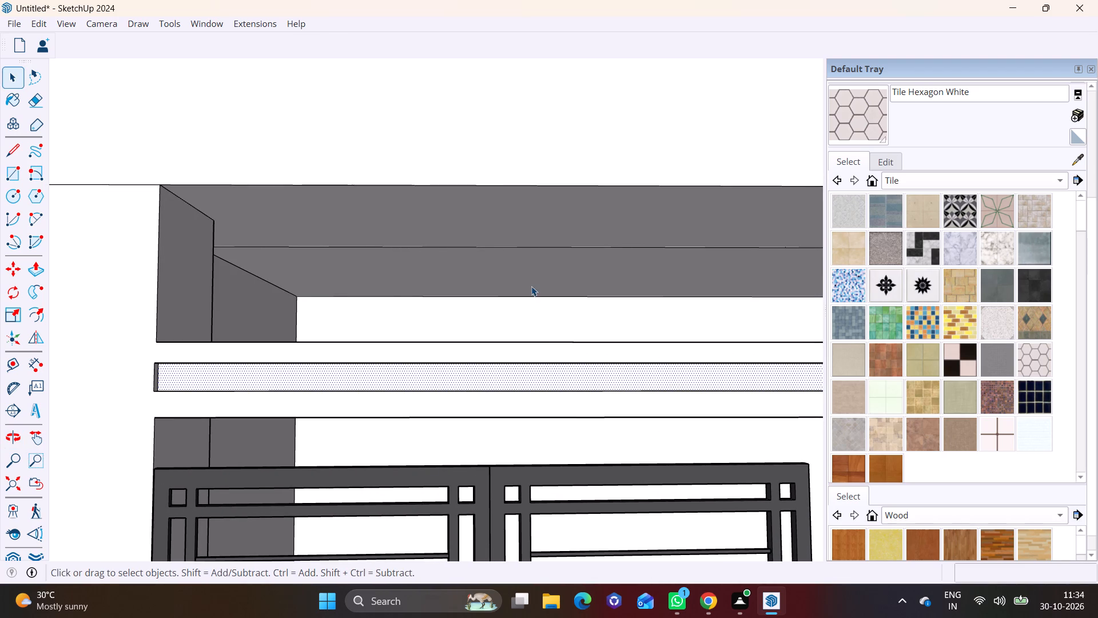
Draw a thin rectangle about 2' 3" wide across the middle pillar's inner side face, just above the wooden gate.
{"action": "scroll", "coordinate": [514, 323], "scroll_direction": "down", "scroll_amount": 2}
{"action": "middle_click_drag", "start_coordinate": [513, 329], "coordinate": [543, 360]}
{"action": "middle_click_drag", "start_coordinate": [534, 357], "coordinate": [482, 343], "text": "shift"}
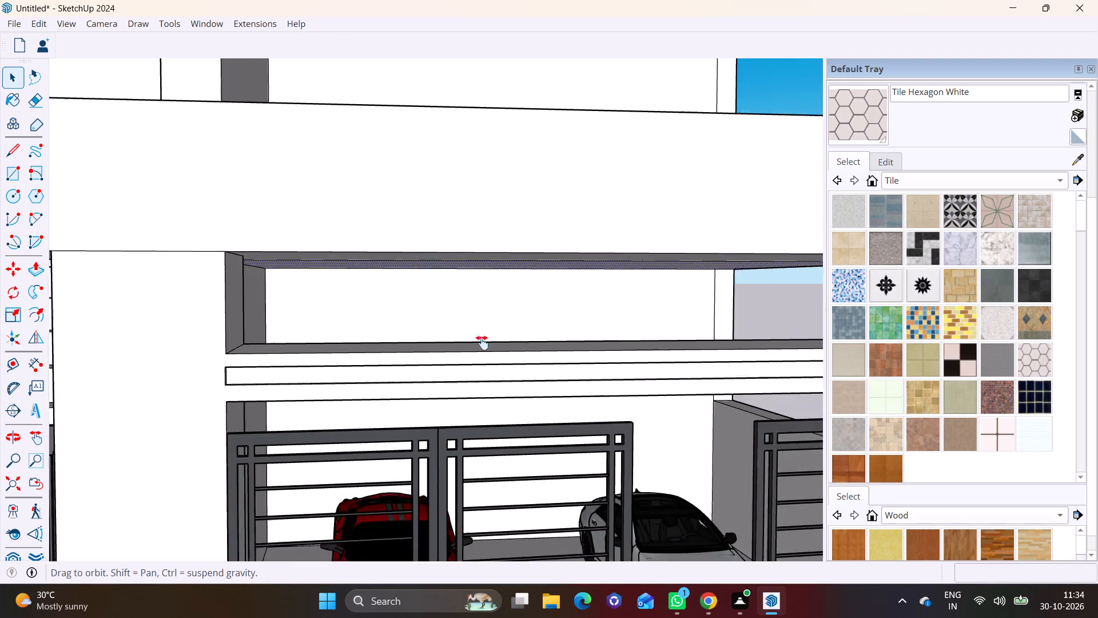
{"action": "middle_click_drag", "start_coordinate": [482, 343], "coordinate": [380, 370], "text": "shift"}
{"action": "scroll", "coordinate": [490, 402], "scroll_direction": "down", "scroll_amount": 3}
{"action": "middle_click_drag", "start_coordinate": [410, 415], "coordinate": [397, 410]}
{"action": "middle_click_drag", "start_coordinate": [265, 414], "coordinate": [574, 393]}
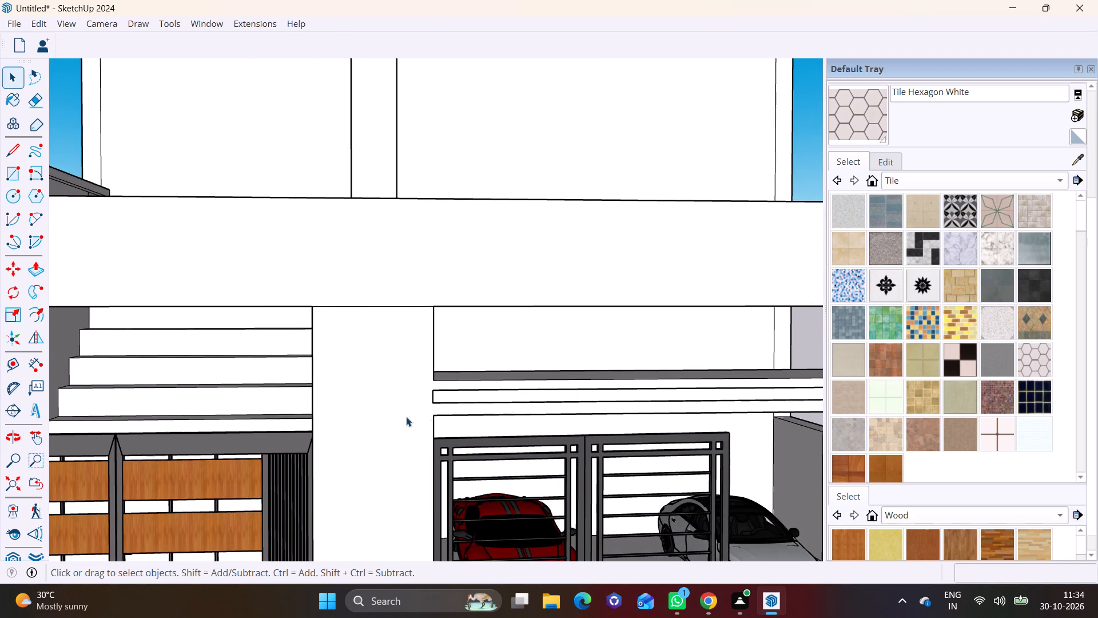
{"action": "middle_click_drag", "start_coordinate": [389, 402], "coordinate": [471, 386], "text": "shift"}
{"action": "middle_click_drag", "start_coordinate": [431, 380], "coordinate": [487, 371]}
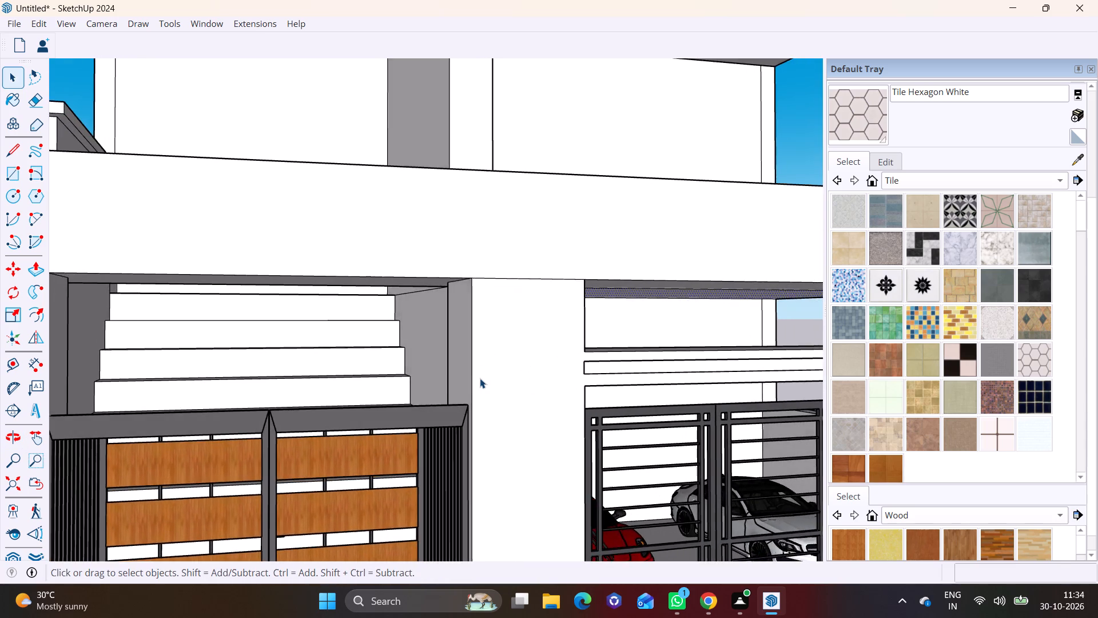
{"action": "scroll", "coordinate": [480, 378], "scroll_direction": "down", "scroll_amount": 5}
{"action": "middle_click_drag", "start_coordinate": [478, 381], "coordinate": [406, 395]}
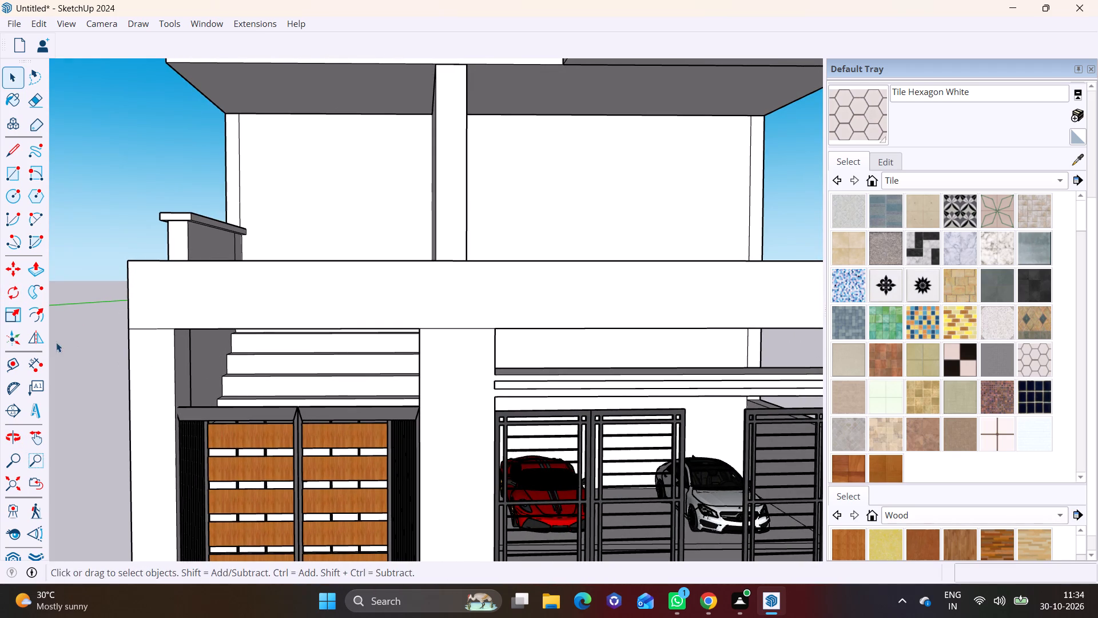
{"action": "left_click", "coordinate": [31, 269]}
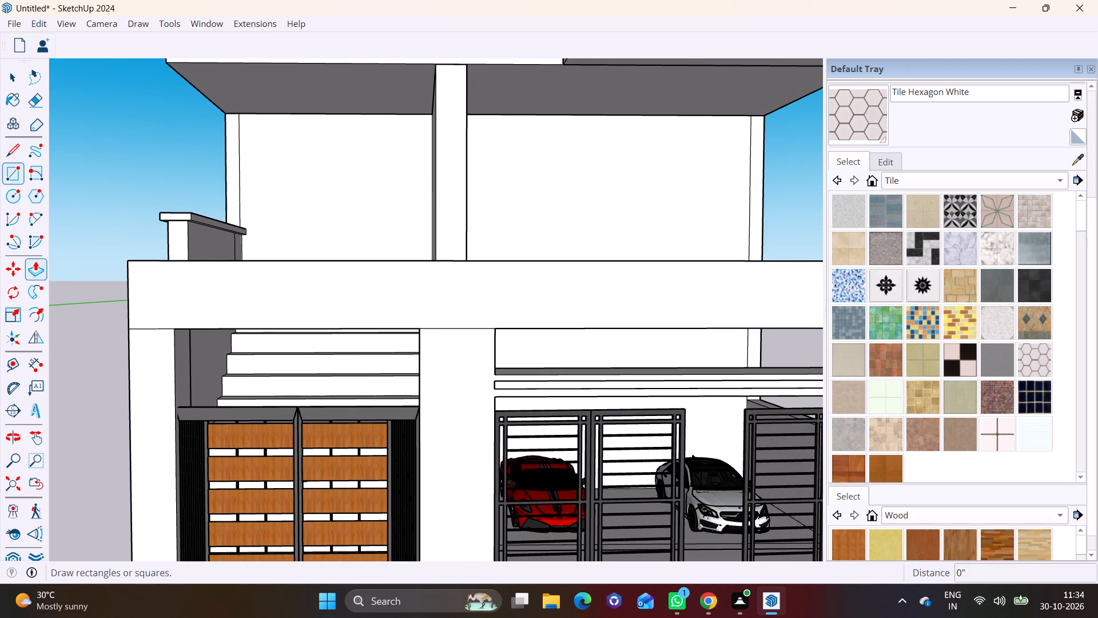
{"action": "left_click", "coordinate": [15, 170]}
{"action": "middle_click_drag", "start_coordinate": [311, 407], "coordinate": [482, 392]}
{"action": "scroll", "coordinate": [575, 354], "scroll_direction": "up", "scroll_amount": 3}
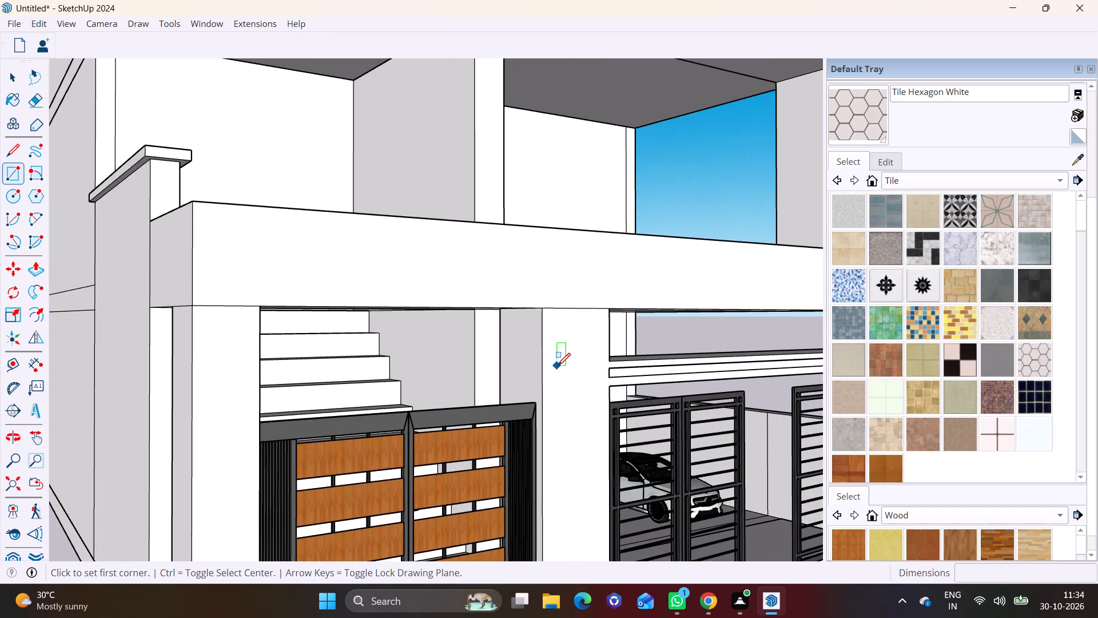
{"action": "scroll", "coordinate": [558, 366], "scroll_direction": "up", "scroll_amount": 1}
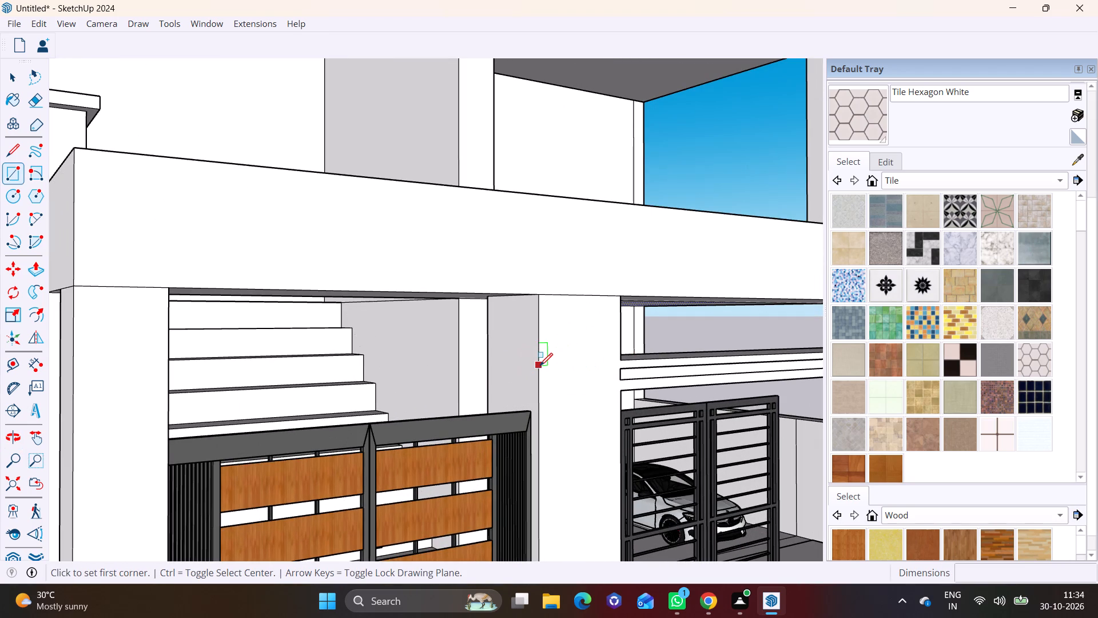
{"action": "left_click", "coordinate": [540, 366]}
{"action": "middle_click_drag", "start_coordinate": [490, 361], "coordinate": [576, 356]}
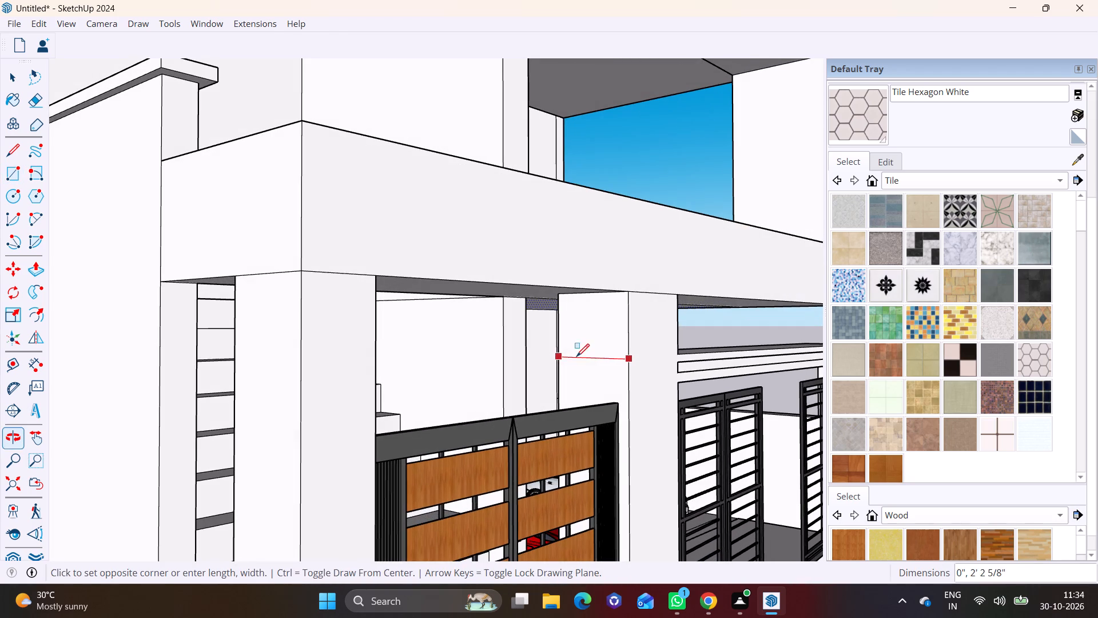
{"action": "left_click", "coordinate": [558, 371]}
{"action": "key", "text": "space"}
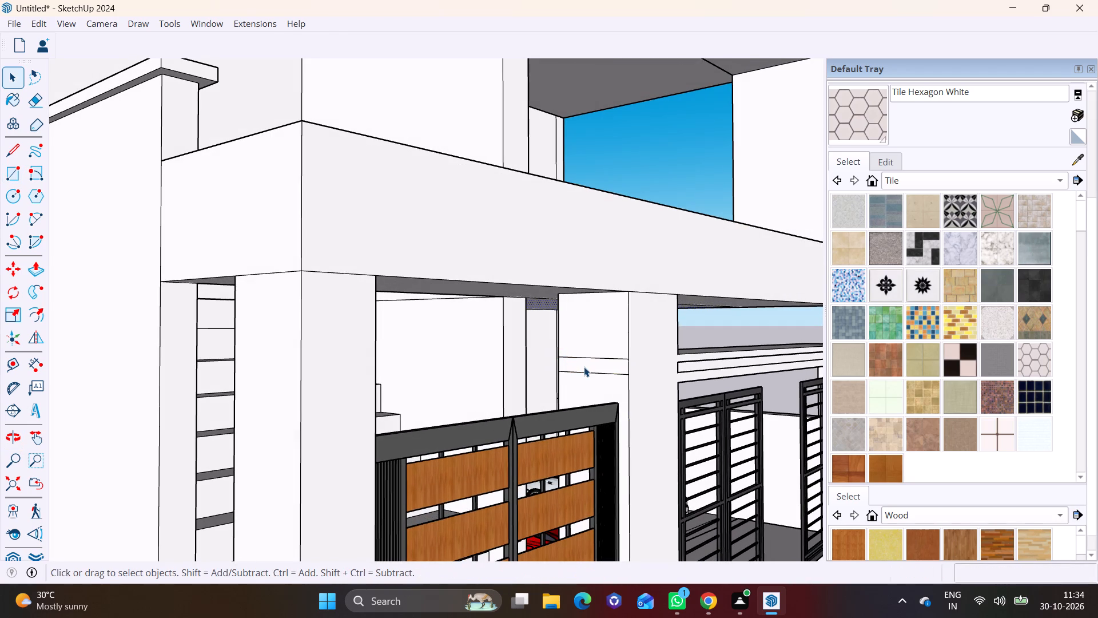
Push/Pull the thin pillar rectangle about 9' 1" across the opening to the opposite pillar, forming a slab above the wooden gate.
{"action": "left_click", "coordinate": [584, 367]}
{"action": "left_click", "coordinate": [34, 262]}
{"action": "left_click", "coordinate": [609, 369]}
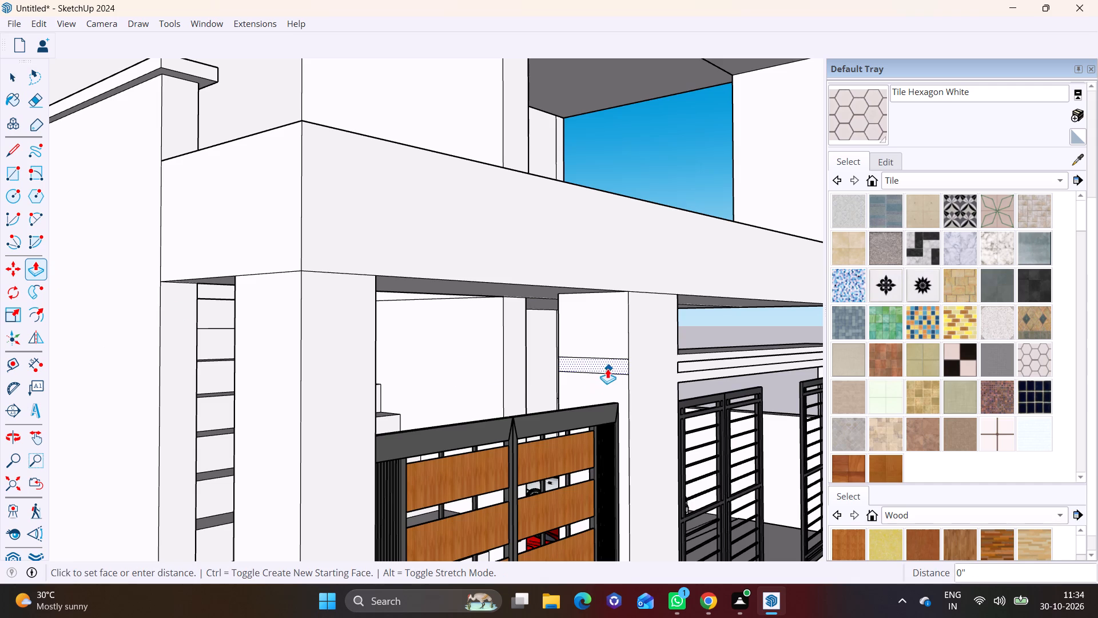
{"action": "left_click", "coordinate": [353, 378]}
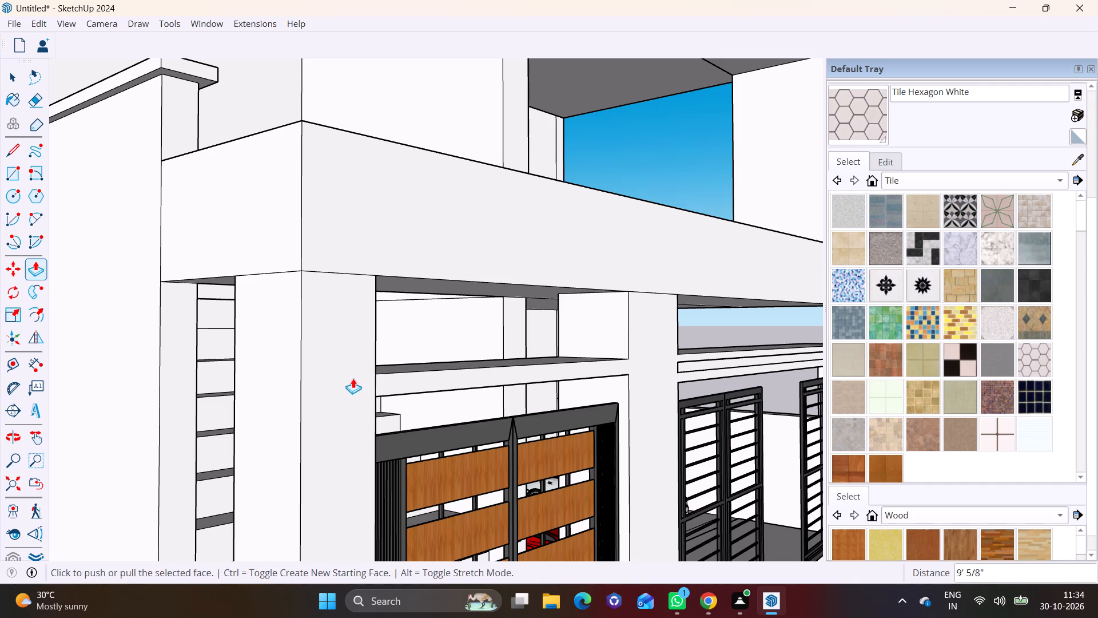
{"action": "key", "text": "space"}
{"action": "middle_click_drag", "start_coordinate": [399, 407], "coordinate": [190, 425]}
{"action": "key", "text": "space"}
Scale the wooden gate upward until its top meets the underside of the new slab above it.
{"action": "scroll", "coordinate": [391, 398], "scroll_direction": "down", "scroll_amount": 4}
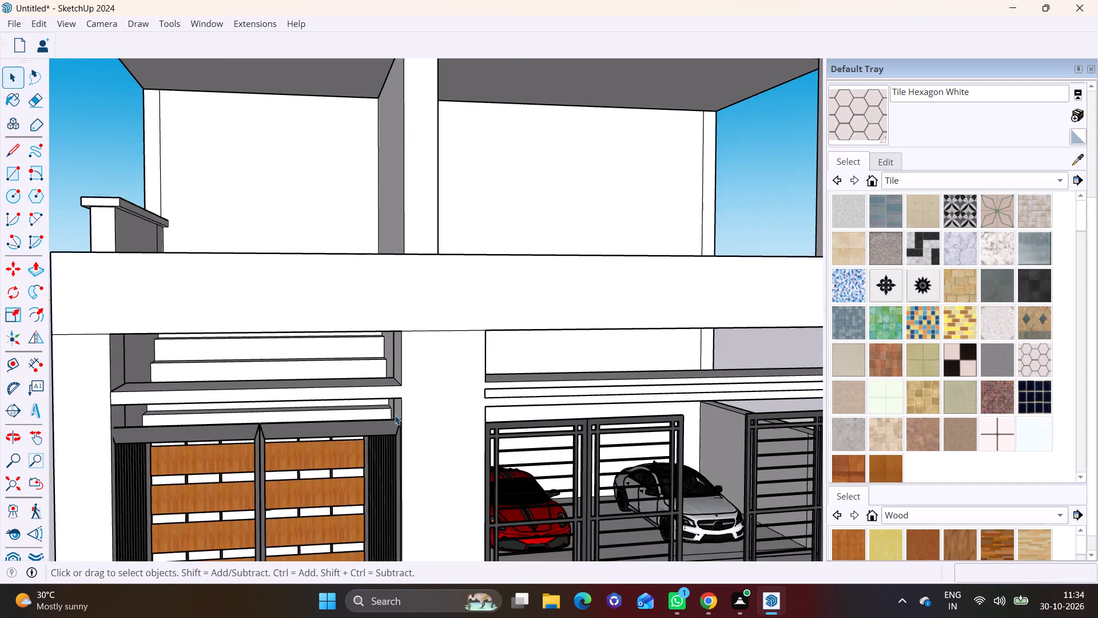
{"action": "scroll", "coordinate": [395, 415], "scroll_direction": "down", "scroll_amount": 3}
{"action": "middle_click_drag", "start_coordinate": [355, 473], "coordinate": [349, 417]}
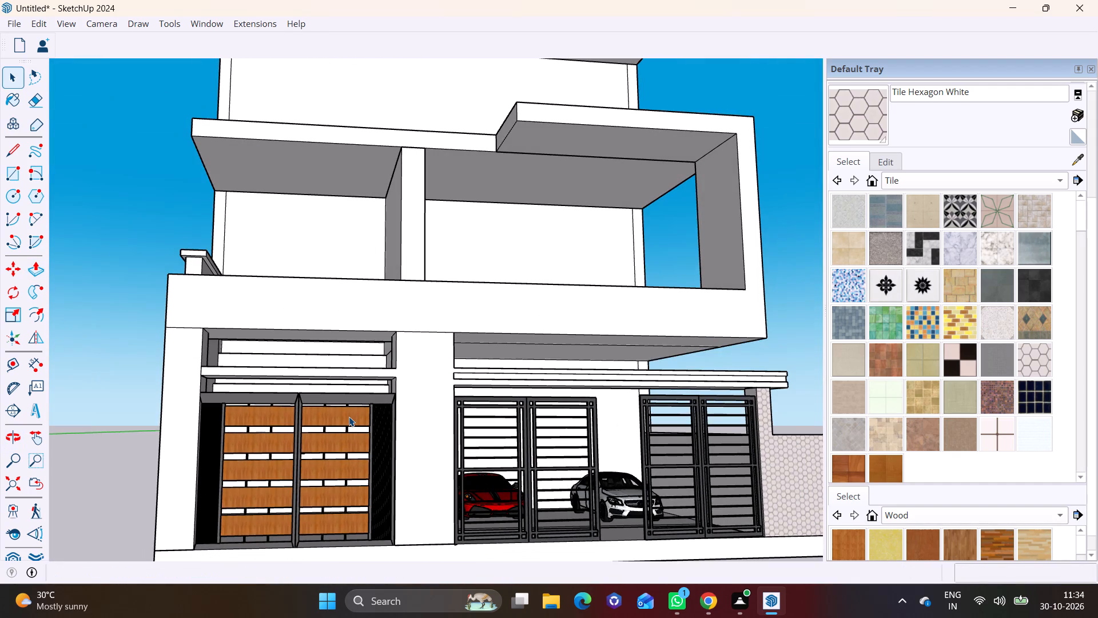
{"action": "scroll", "coordinate": [313, 378], "scroll_direction": "up", "scroll_amount": 4}
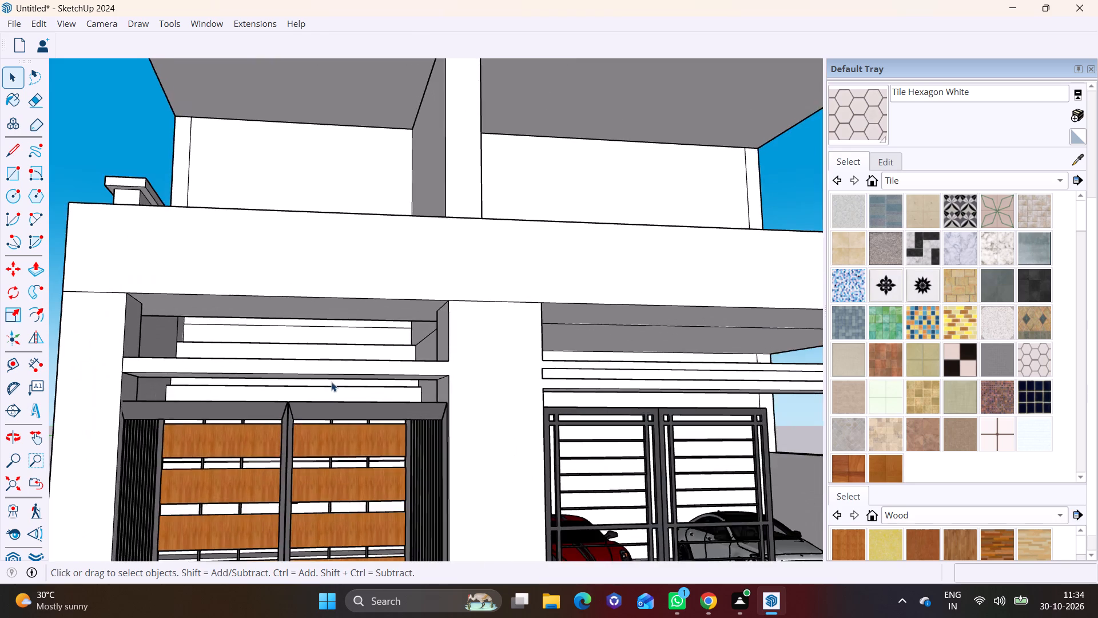
{"action": "middle_click_drag", "start_coordinate": [324, 408], "coordinate": [300, 482]}
{"action": "middle_click_drag", "start_coordinate": [306, 476], "coordinate": [348, 367], "text": "shift"}
{"action": "middle_click_drag", "start_coordinate": [356, 400], "coordinate": [224, 492]}
{"action": "scroll", "coordinate": [210, 469], "scroll_direction": "up", "scroll_amount": 4}
{"action": "left_click", "coordinate": [266, 362]}
{"action": "key", "text": "space"}
{"action": "left_click", "coordinate": [8, 320]}
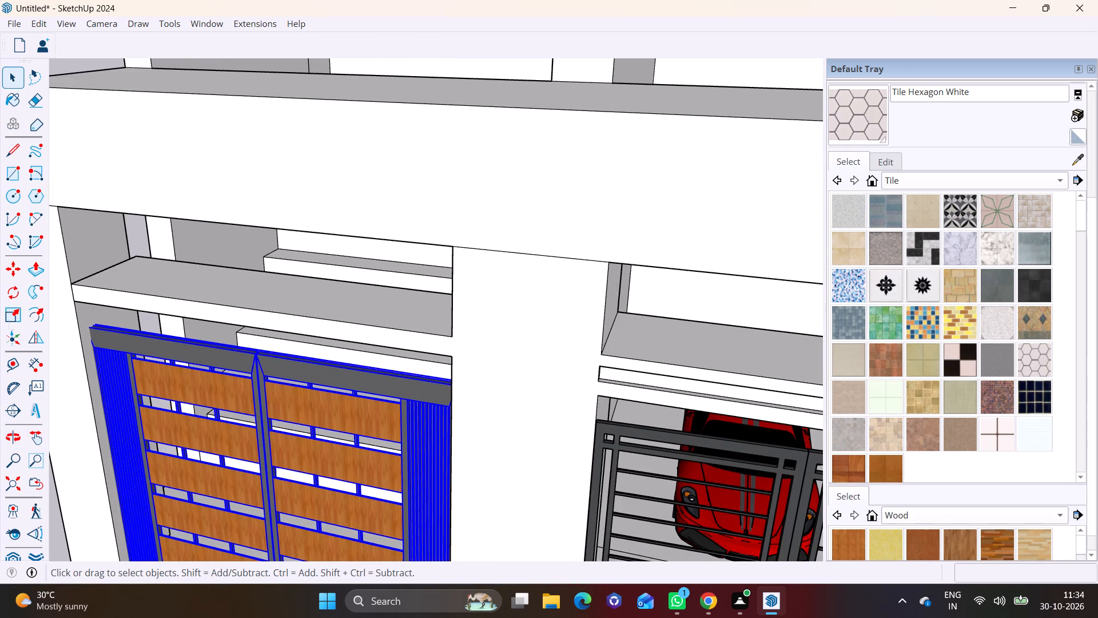
{"action": "left_click", "coordinate": [262, 350]}
{"action": "left_click", "coordinate": [254, 322]}
{"action": "key", "text": "space"}
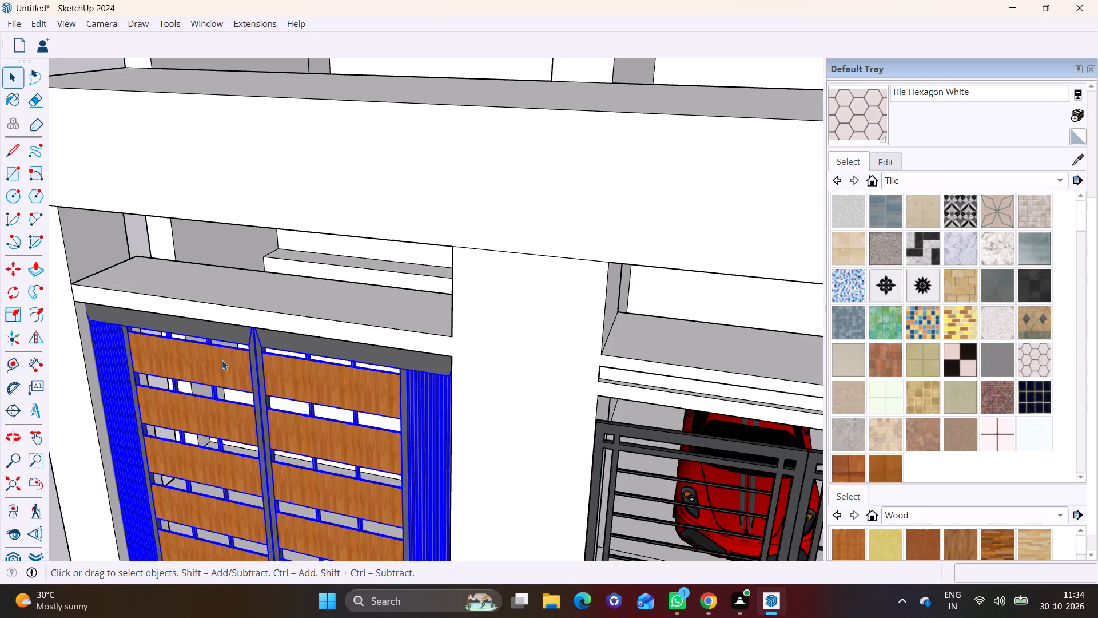
{"action": "scroll", "coordinate": [222, 360], "scroll_direction": "down", "scroll_amount": 9}
{"action": "left_click", "coordinate": [102, 388]}
Paint the front face of the first-floor balcony band and frame with the Stone Vein Gray material from the Stone collection.
{"action": "middle_click_drag", "start_coordinate": [249, 409], "coordinate": [408, 275]}
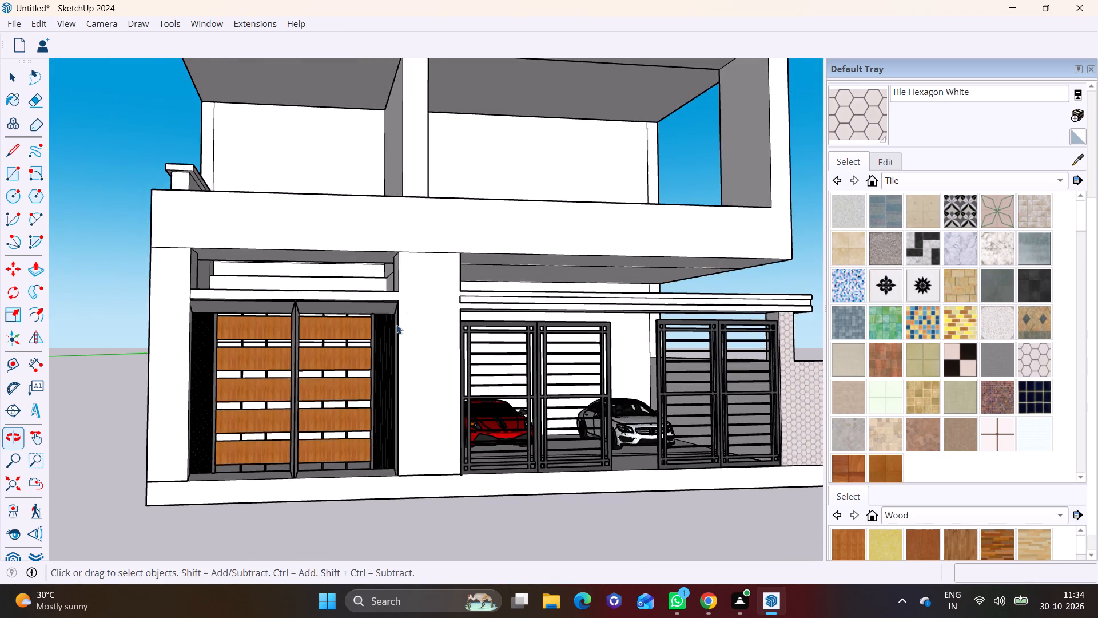
{"action": "scroll", "coordinate": [395, 327], "scroll_direction": "down", "scroll_amount": 3}
{"action": "middle_click_drag", "start_coordinate": [394, 332], "coordinate": [197, 380], "text": "shift"}
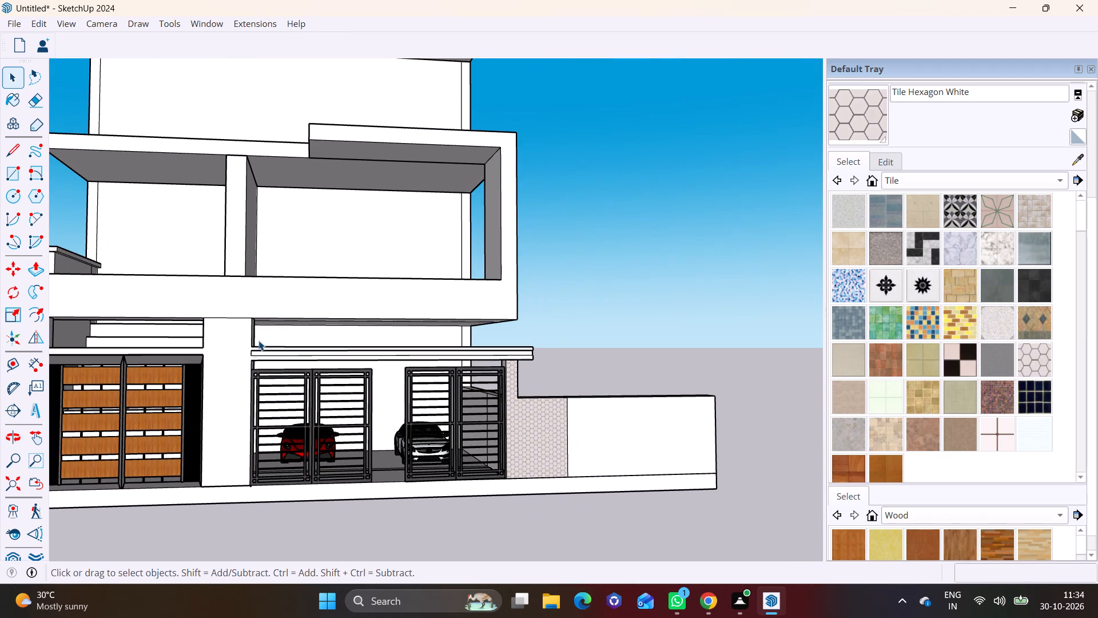
{"action": "middle_click_drag", "start_coordinate": [280, 330], "coordinate": [460, 360], "text": "shift"}
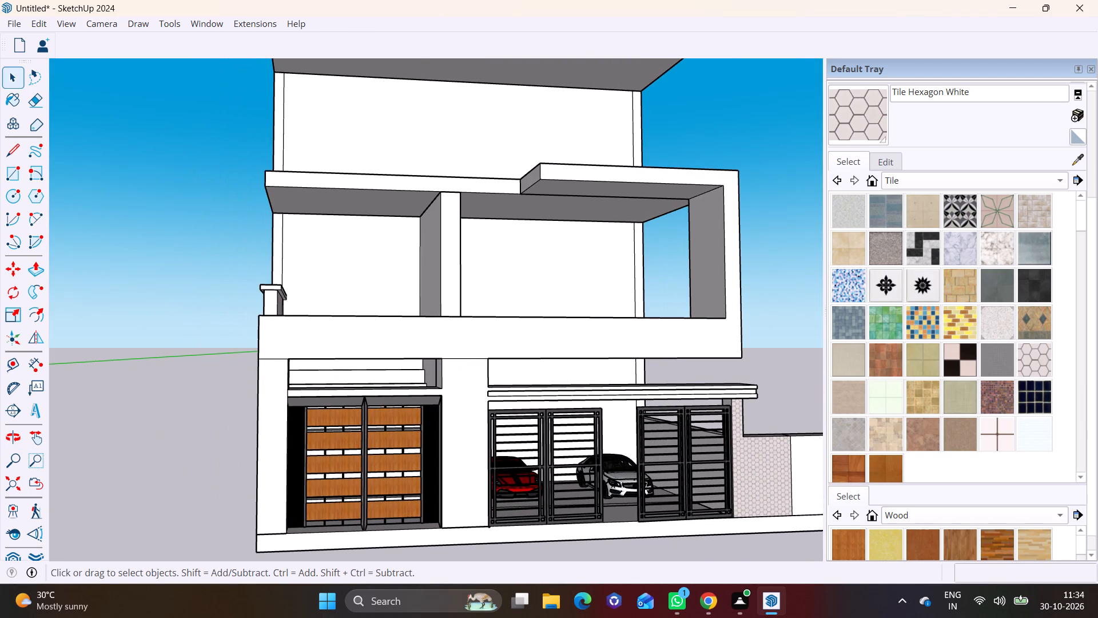
{"action": "left_click", "coordinate": [921, 180]}
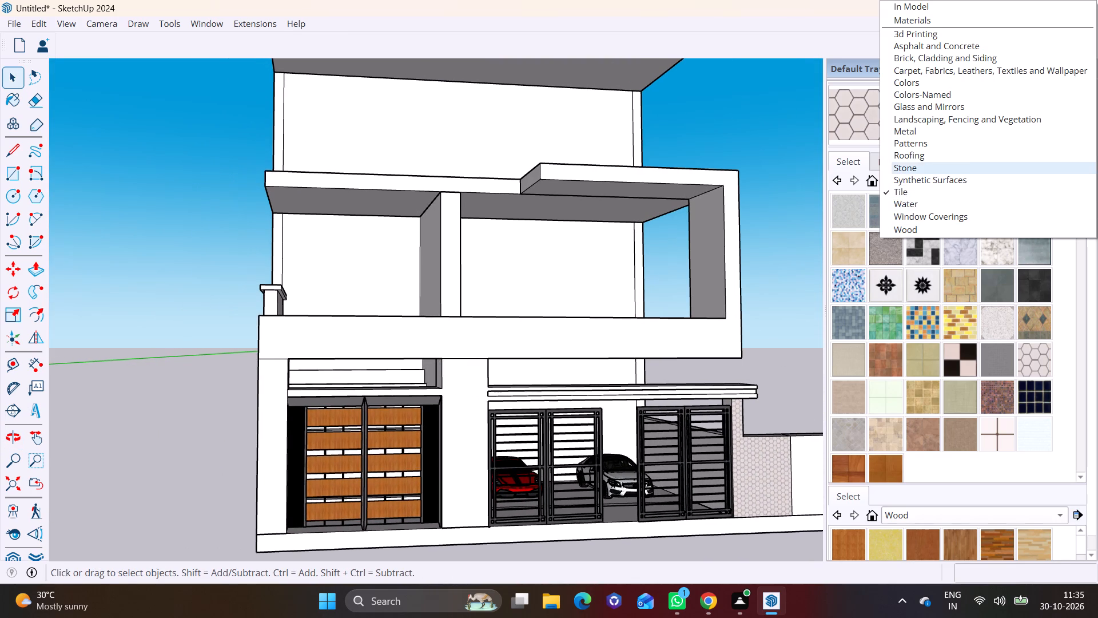
{"action": "left_click", "coordinate": [915, 167]}
{"action": "left_click", "coordinate": [891, 246]}
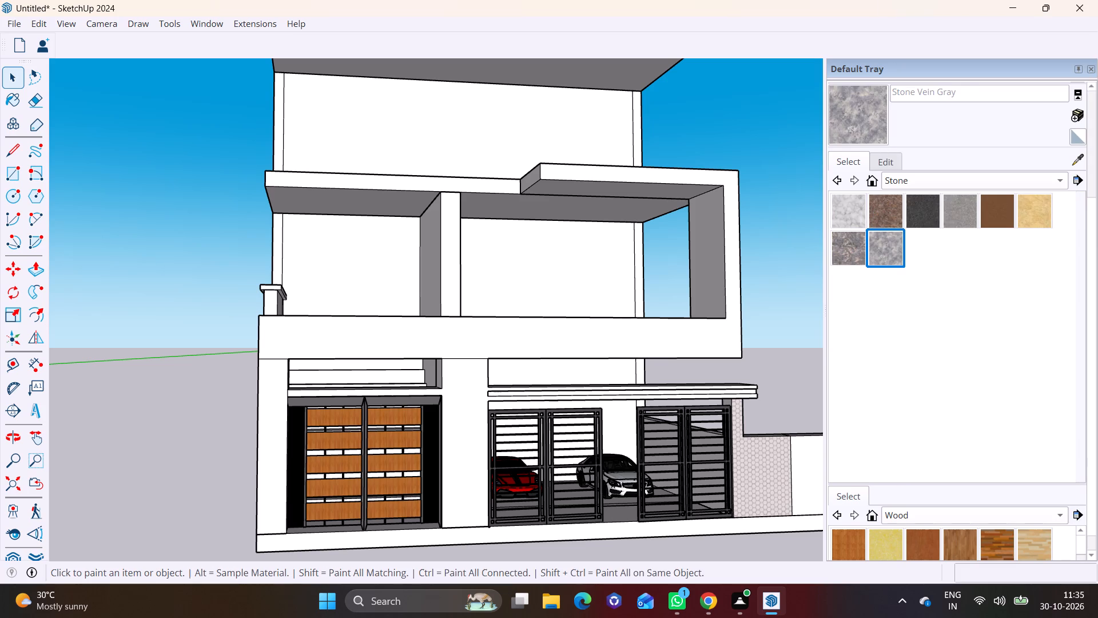
{"action": "left_click", "coordinate": [583, 335]}
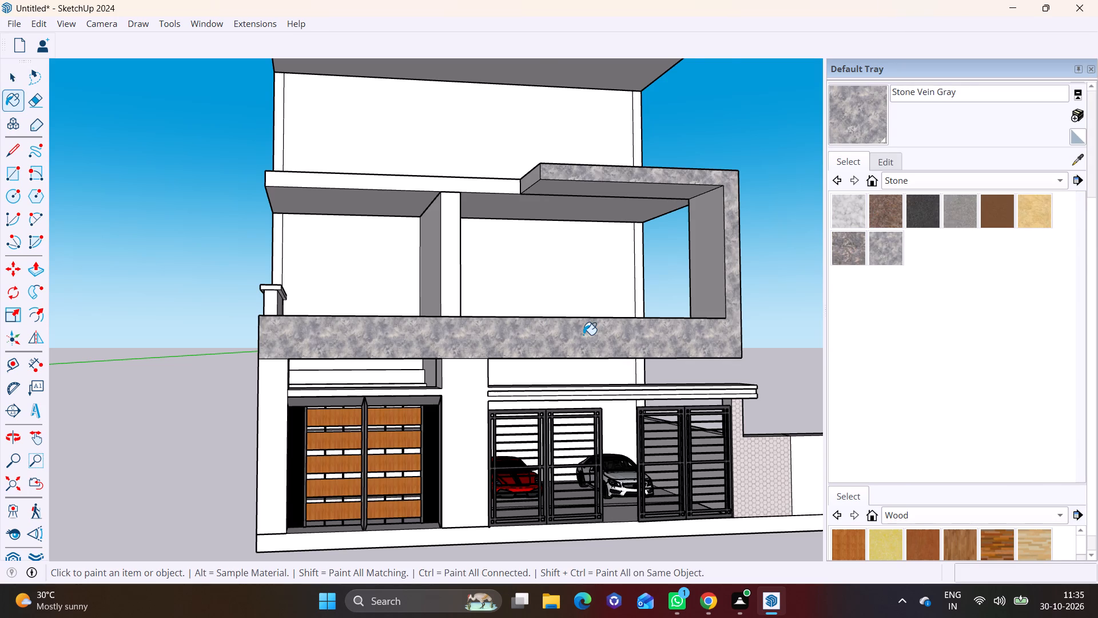
Undo the Stone Vein Gray paint on the first-floor balcony band and frame.
{"action": "scroll", "coordinate": [583, 335], "scroll_direction": "down", "scroll_amount": 2}
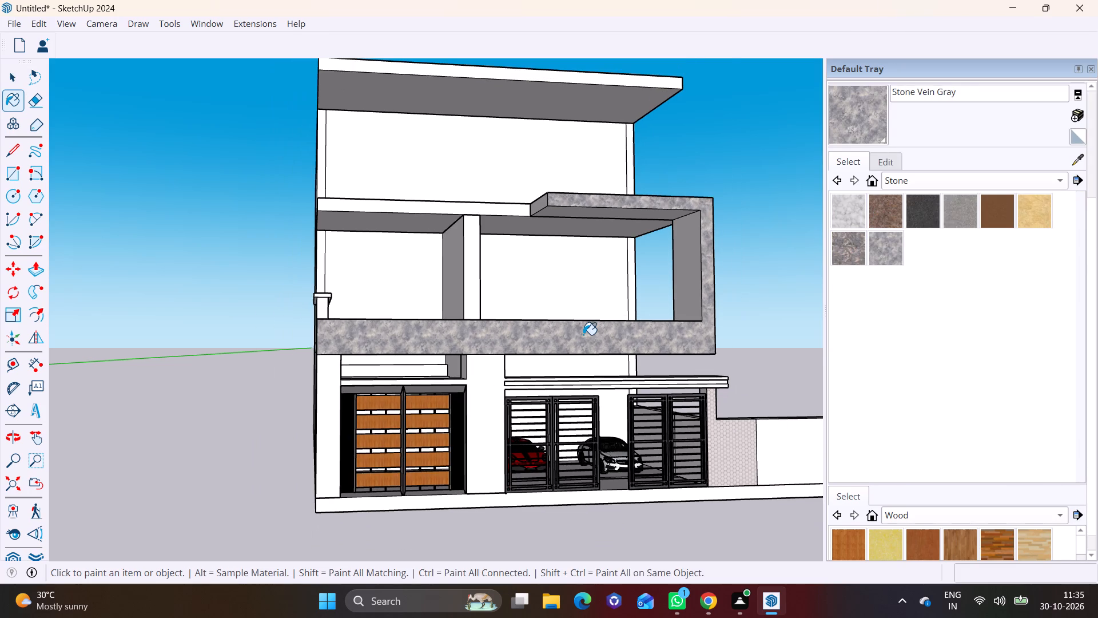
{"action": "scroll", "coordinate": [583, 335], "scroll_direction": "down", "scroll_amount": 2}
{"action": "middle_click_drag", "start_coordinate": [564, 330], "coordinate": [516, 336]}
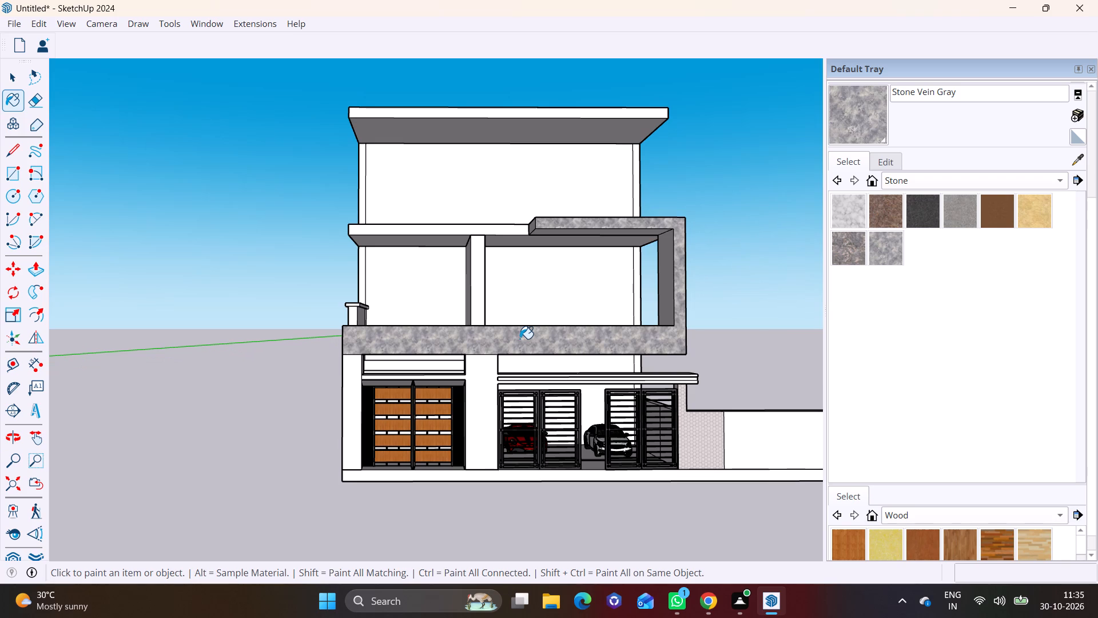
{"action": "key", "text": "ctrl+z"}
{"action": "key", "text": "space"}
{"action": "left_click", "coordinate": [293, 388]}
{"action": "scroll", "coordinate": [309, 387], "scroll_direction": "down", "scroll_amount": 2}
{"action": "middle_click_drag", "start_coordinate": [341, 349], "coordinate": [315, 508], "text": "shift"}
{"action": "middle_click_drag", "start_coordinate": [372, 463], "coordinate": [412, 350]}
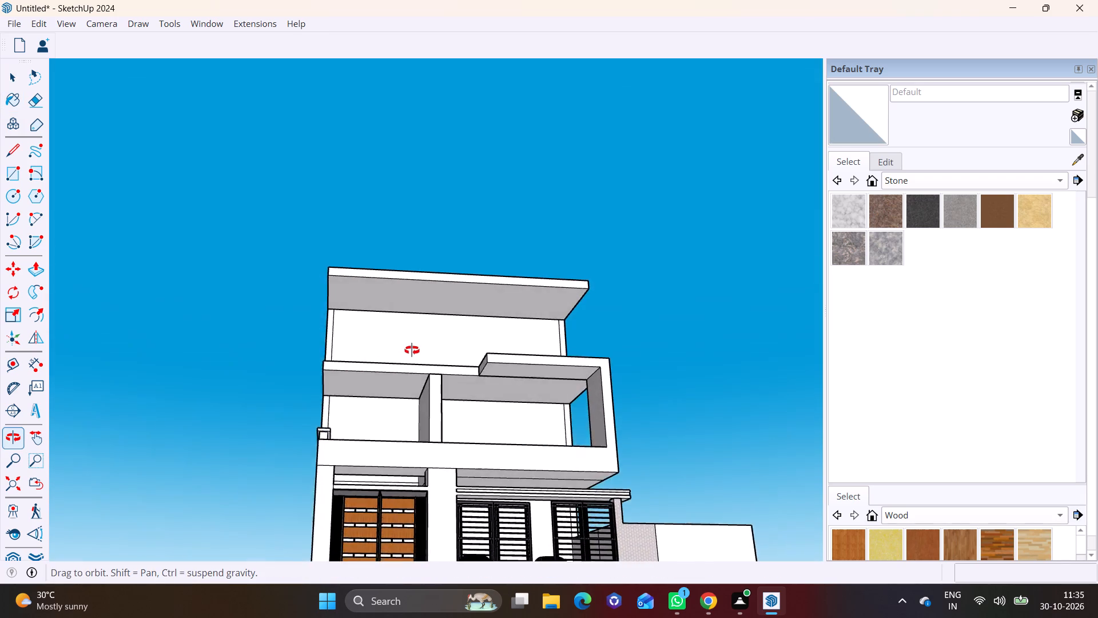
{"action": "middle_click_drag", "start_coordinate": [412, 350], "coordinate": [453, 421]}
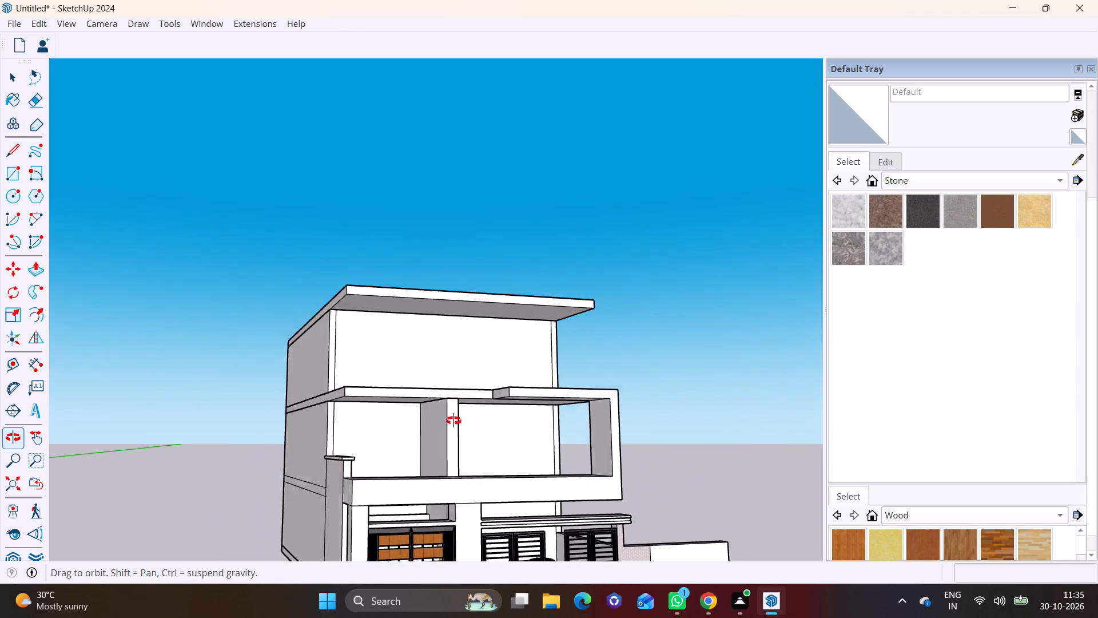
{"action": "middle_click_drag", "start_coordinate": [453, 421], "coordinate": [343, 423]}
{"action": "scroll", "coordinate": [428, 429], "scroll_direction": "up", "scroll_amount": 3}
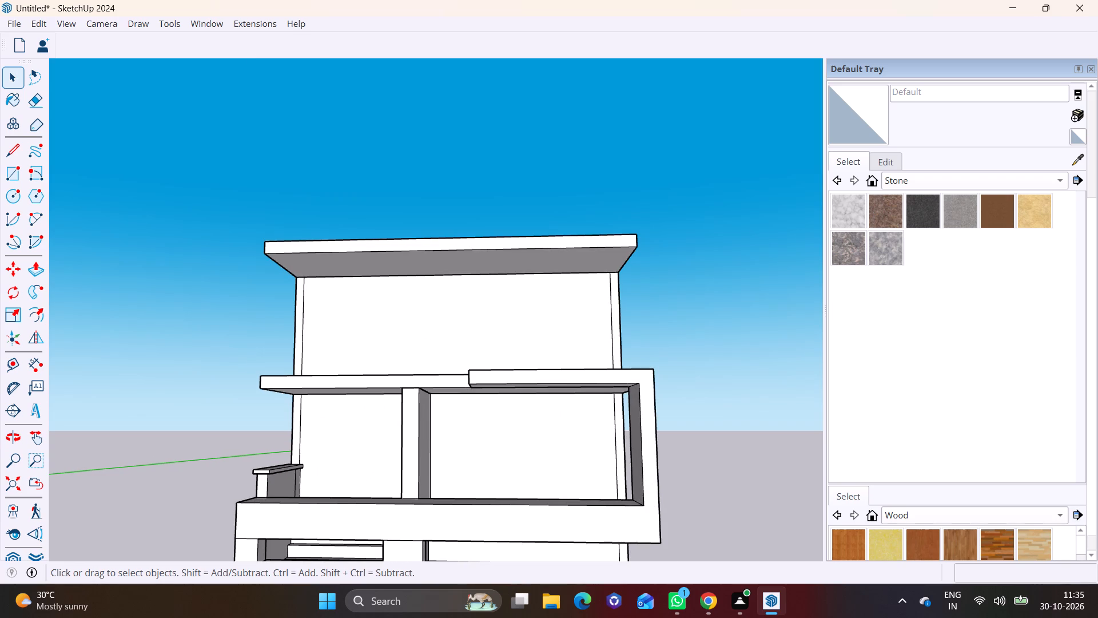
Search the 3D Warehouse models for CNC CUTTING.
{"action": "left_click", "coordinate": [202, 26]}
{"action": "left_click", "coordinate": [238, 129]}
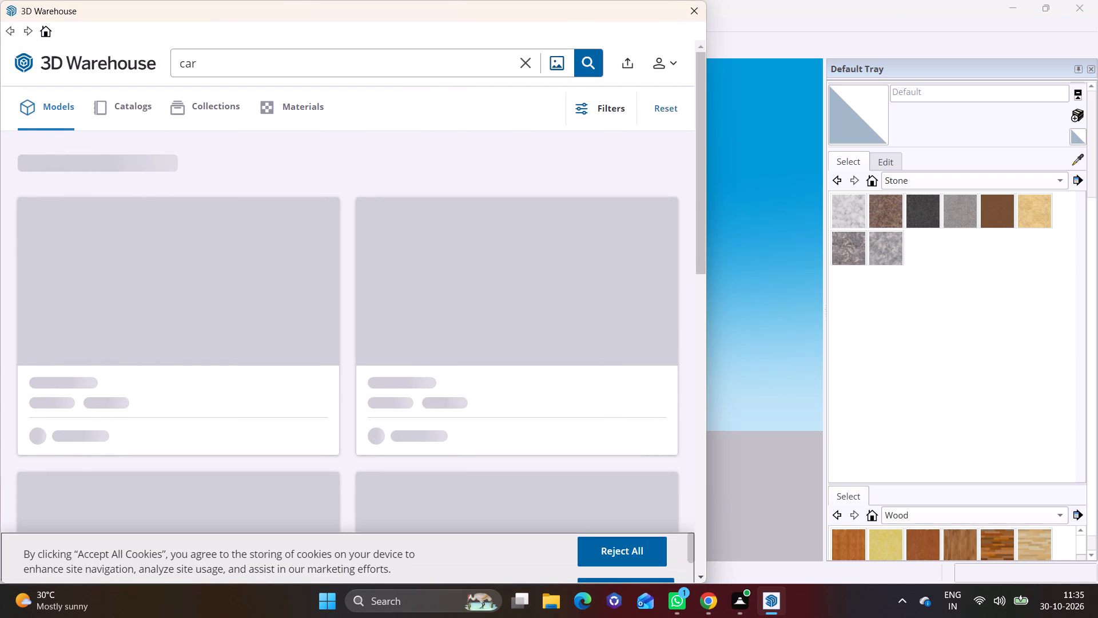
{"action": "left_click", "coordinate": [530, 65]}
{"action": "left_click", "coordinate": [415, 62]}
{"action": "type", "text": "CNCC"}
{"action": "key", "text": "BackSpace"}
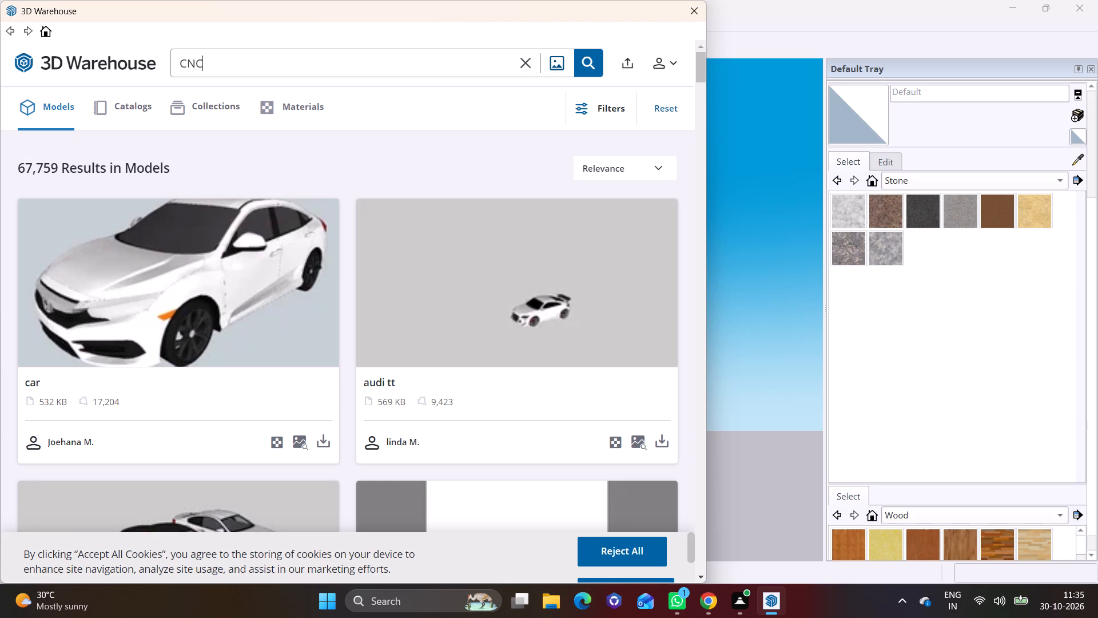
{"action": "key", "text": "space"}
{"action": "type", "text": "CUTTING"}
{"action": "key", "text": "Return"}
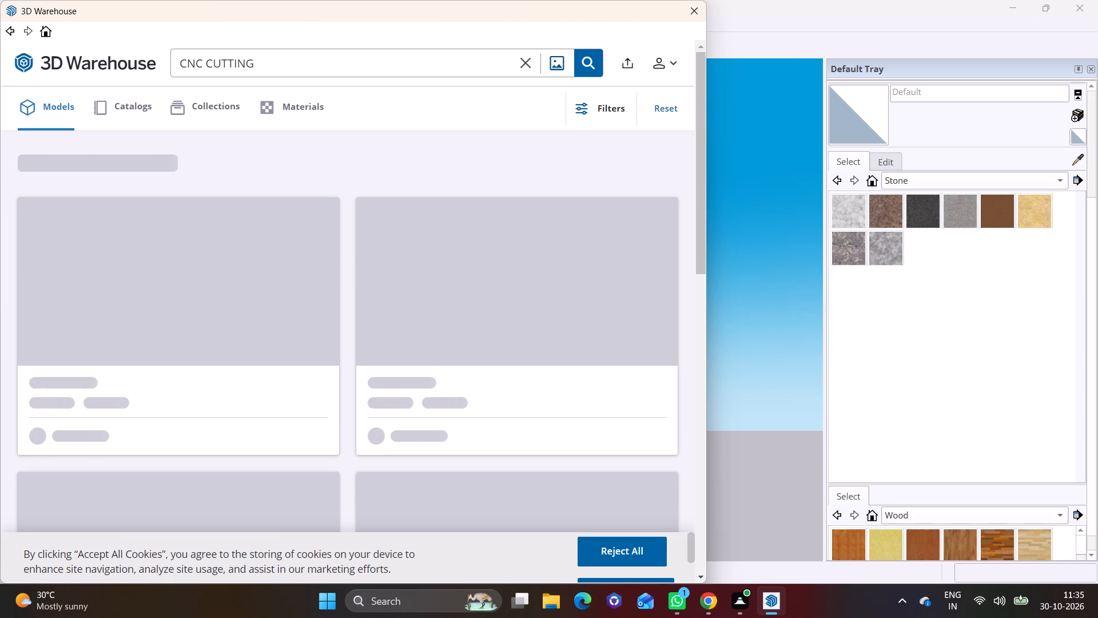
Look through the CNC CUTTING models for a suitable decorative cut panel and load more results at the end.
{"action": "left_click", "coordinate": [703, 575]}
{"action": "left_click", "coordinate": [703, 575]}
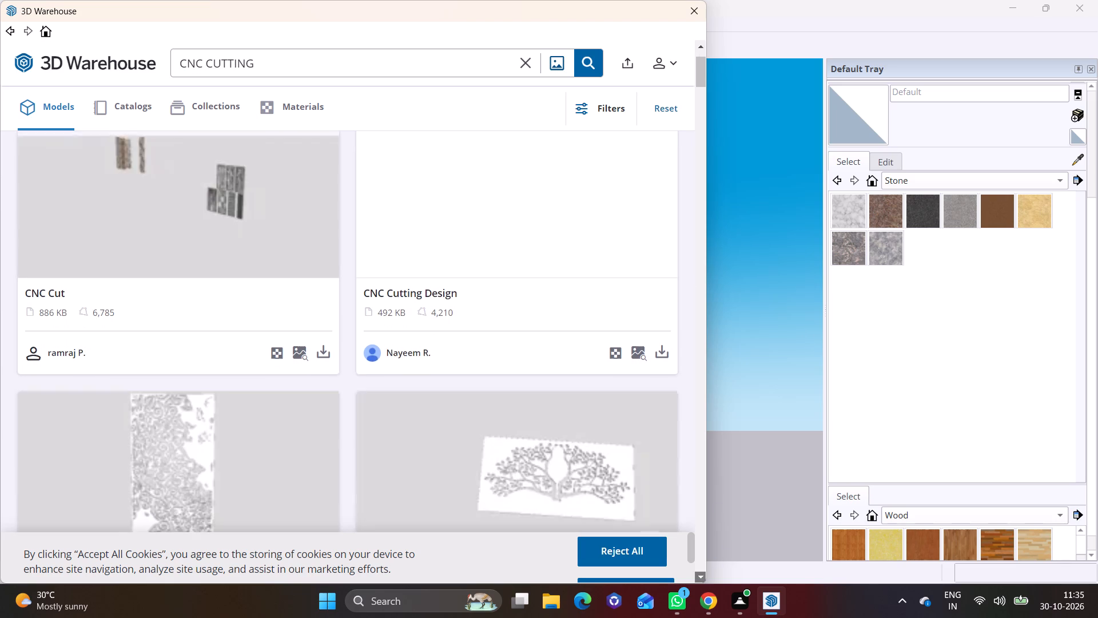
{"action": "left_click", "coordinate": [703, 575]}
{"action": "left_click", "coordinate": [703, 575]}
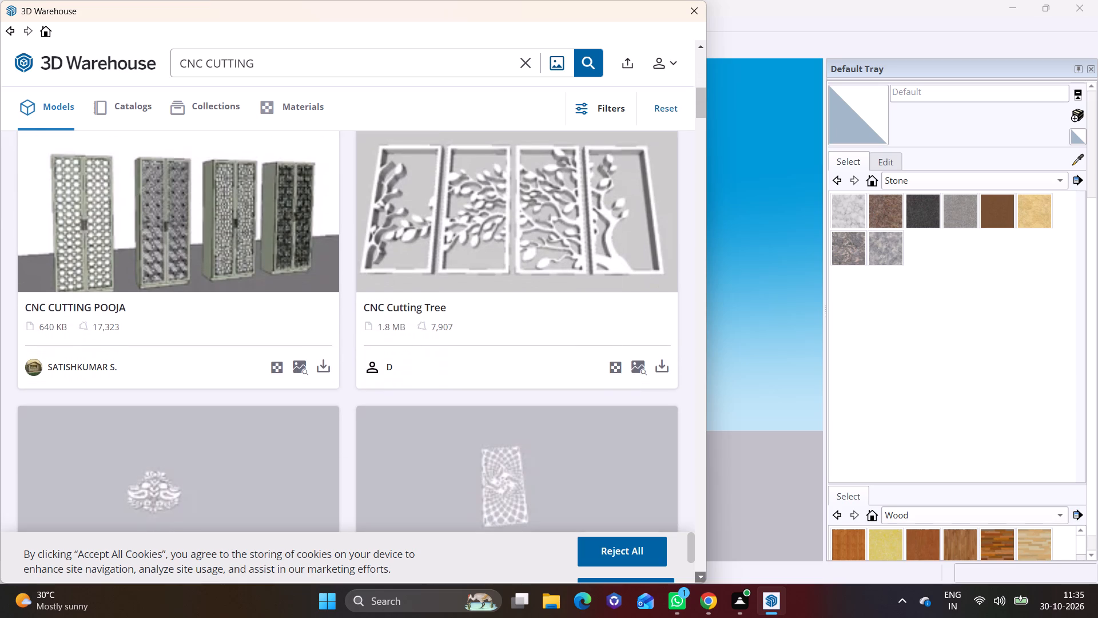
{"action": "left_click", "coordinate": [703, 575]}
{"action": "left_click", "coordinate": [703, 575]}
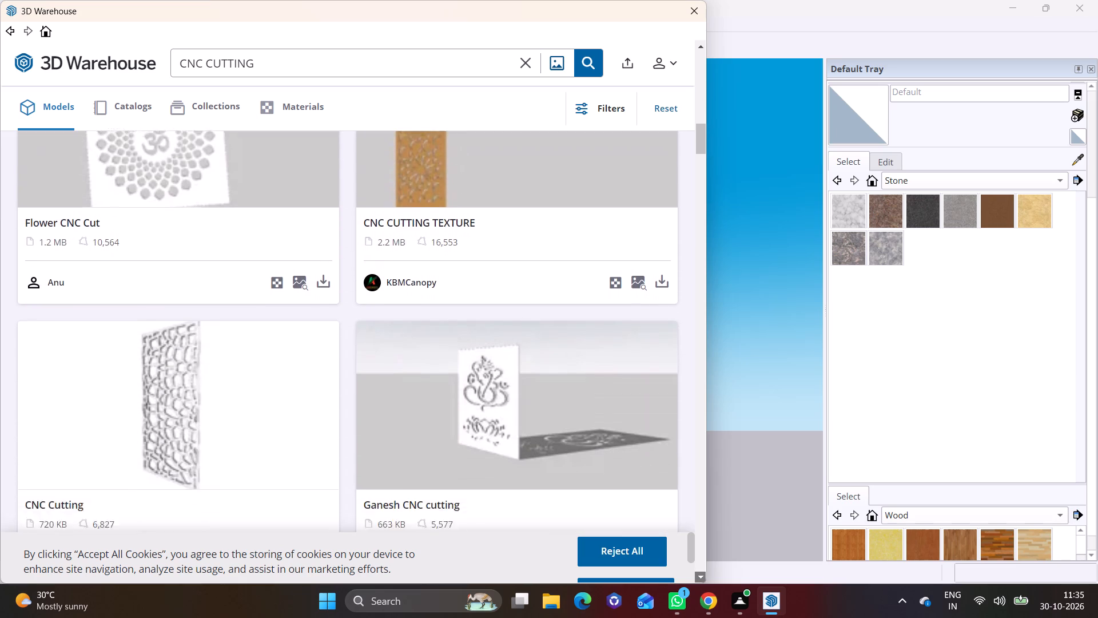
{"action": "left_click", "coordinate": [703, 575]}
{"action": "left_click", "coordinate": [703, 575]}
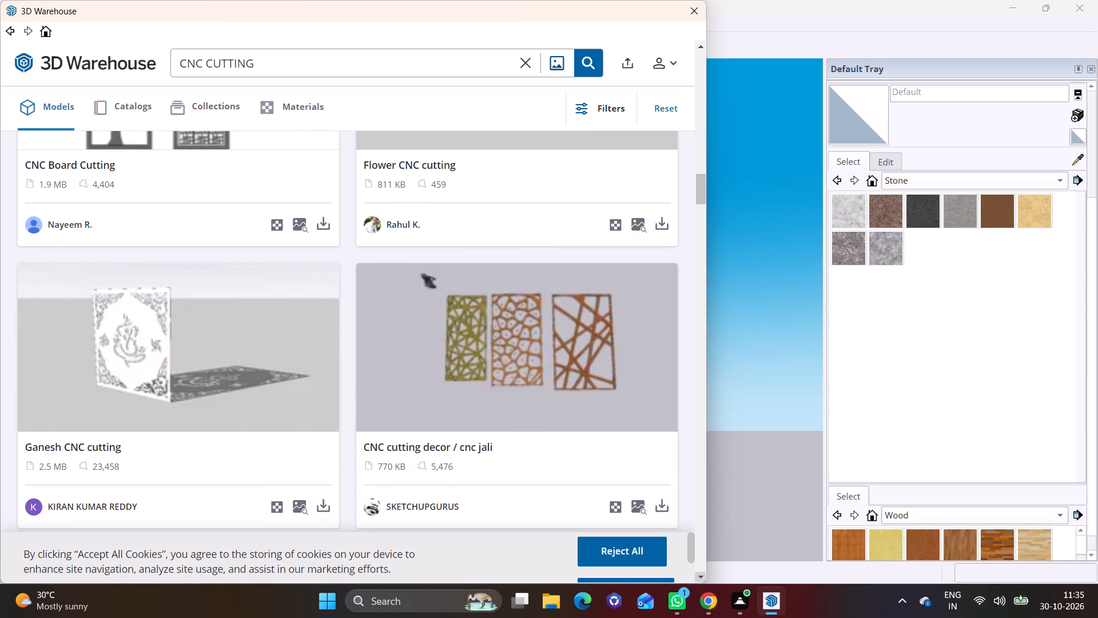
{"action": "left_click", "coordinate": [703, 575]}
{"action": "left_click", "coordinate": [703, 575]}
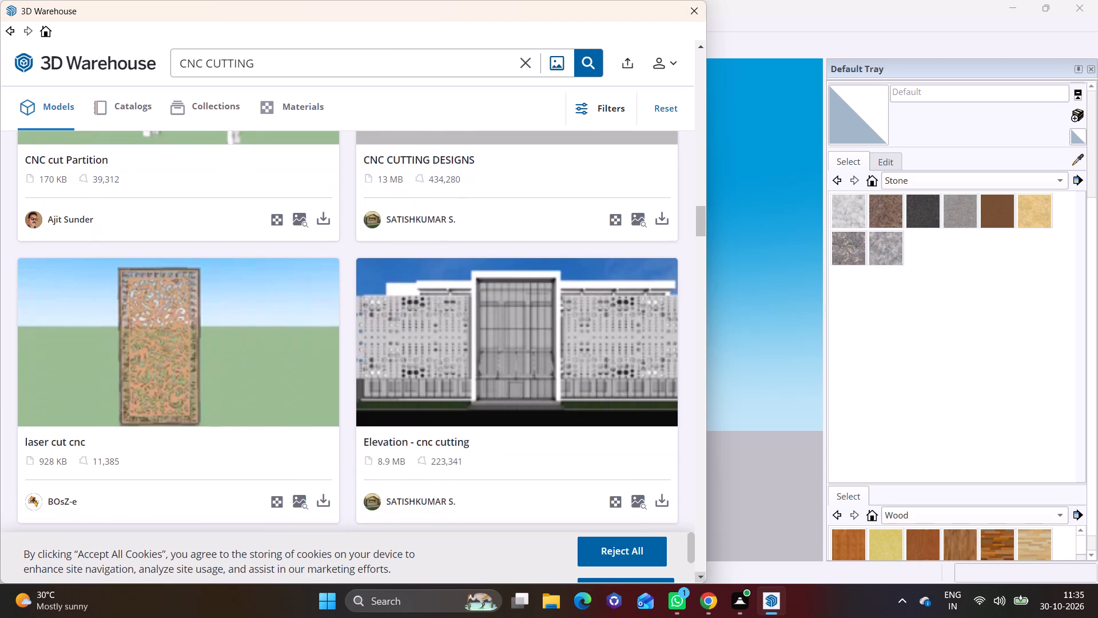
{"action": "left_click", "coordinate": [703, 575]}
{"action": "left_click", "coordinate": [703, 575]}
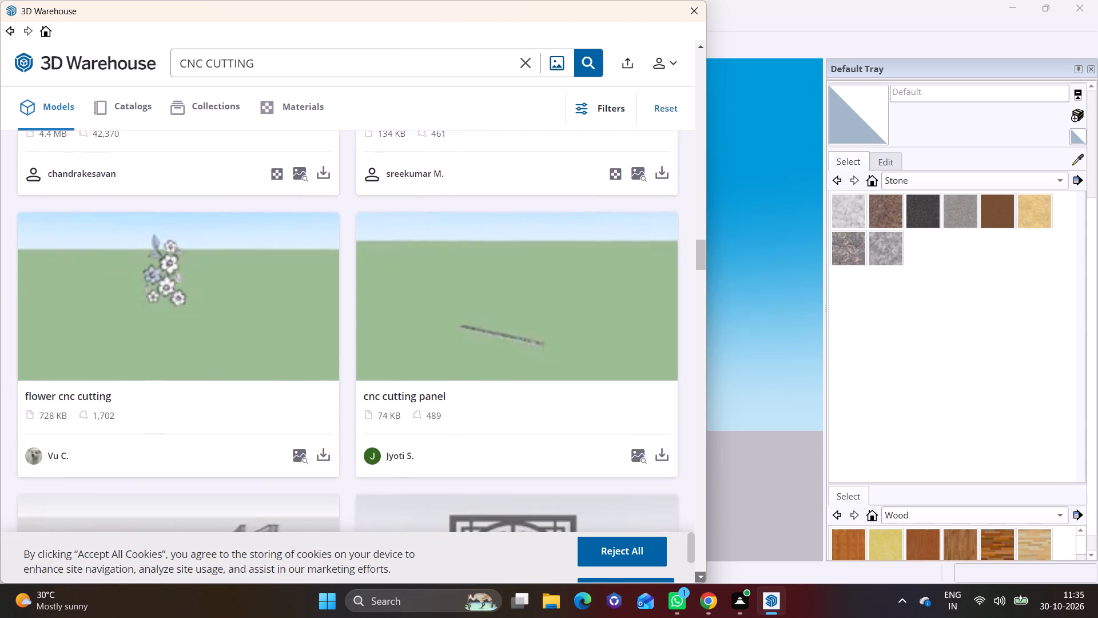
{"action": "left_click", "coordinate": [703, 575]}
{"action": "left_click", "coordinate": [703, 575]}
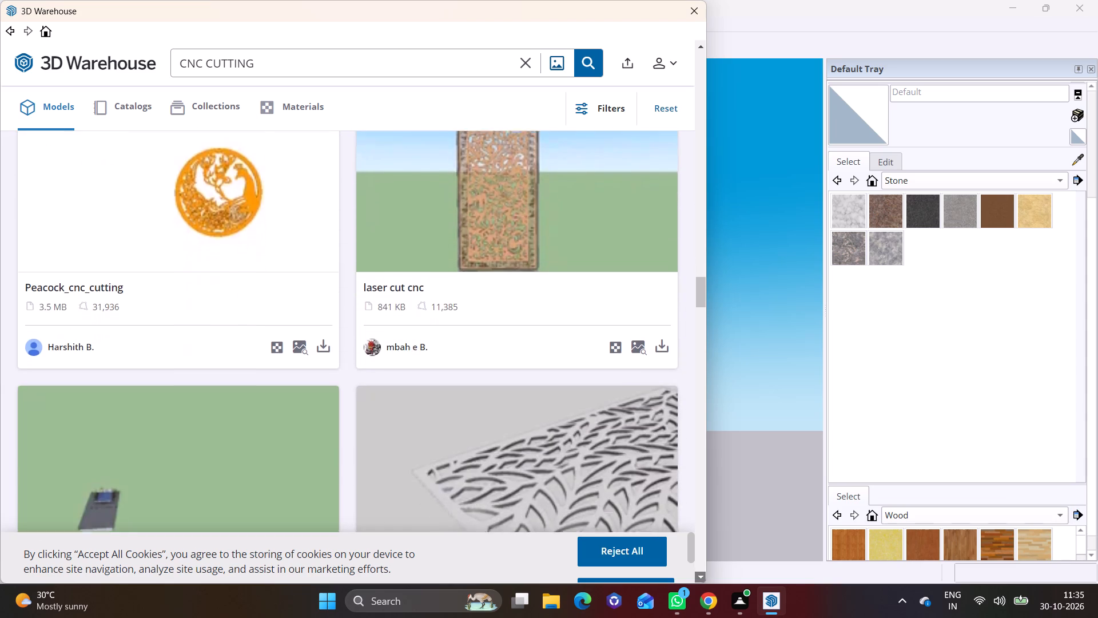
{"action": "left_click", "coordinate": [703, 575]}
{"action": "left_click", "coordinate": [703, 575]}
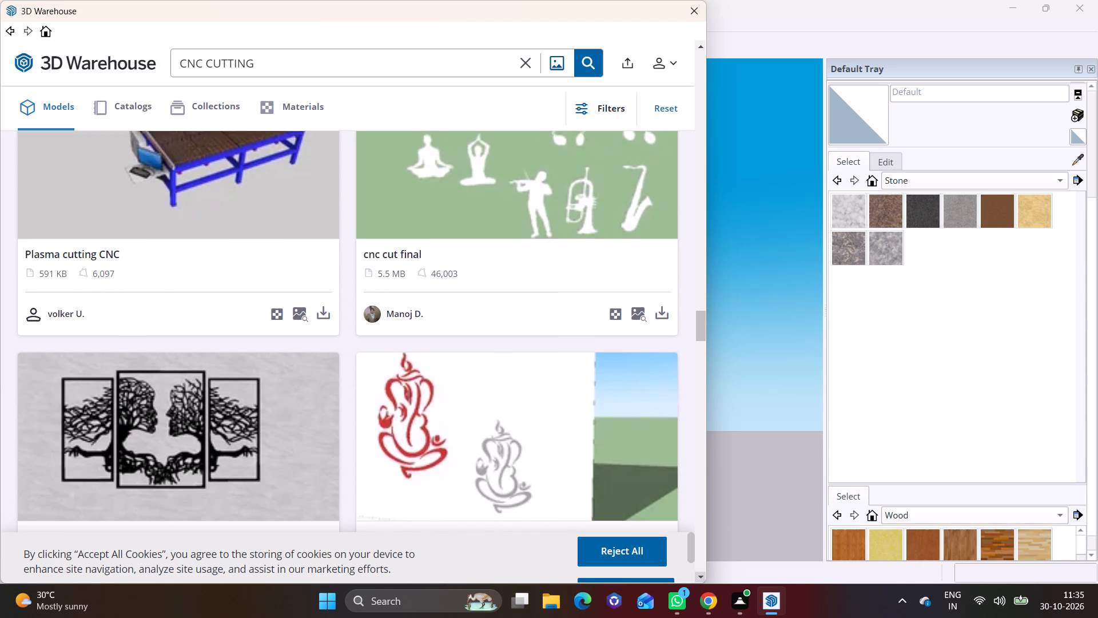
{"action": "left_click", "coordinate": [703, 575]}
{"action": "left_click", "coordinate": [703, 575]}
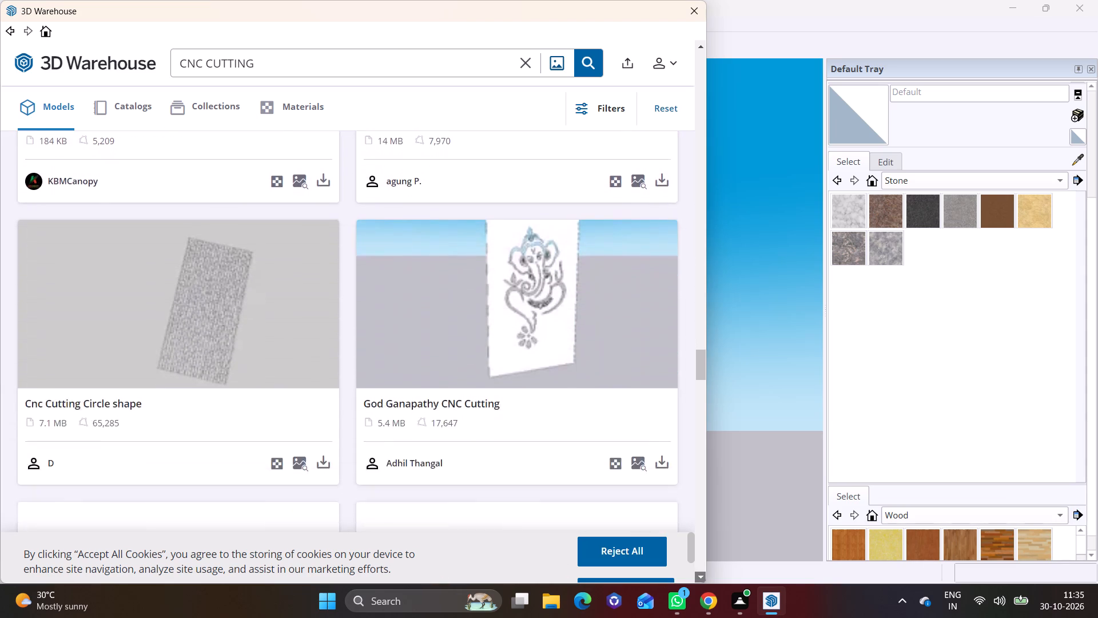
{"action": "left_click", "coordinate": [703, 575]}
{"action": "left_click", "coordinate": [703, 575]}
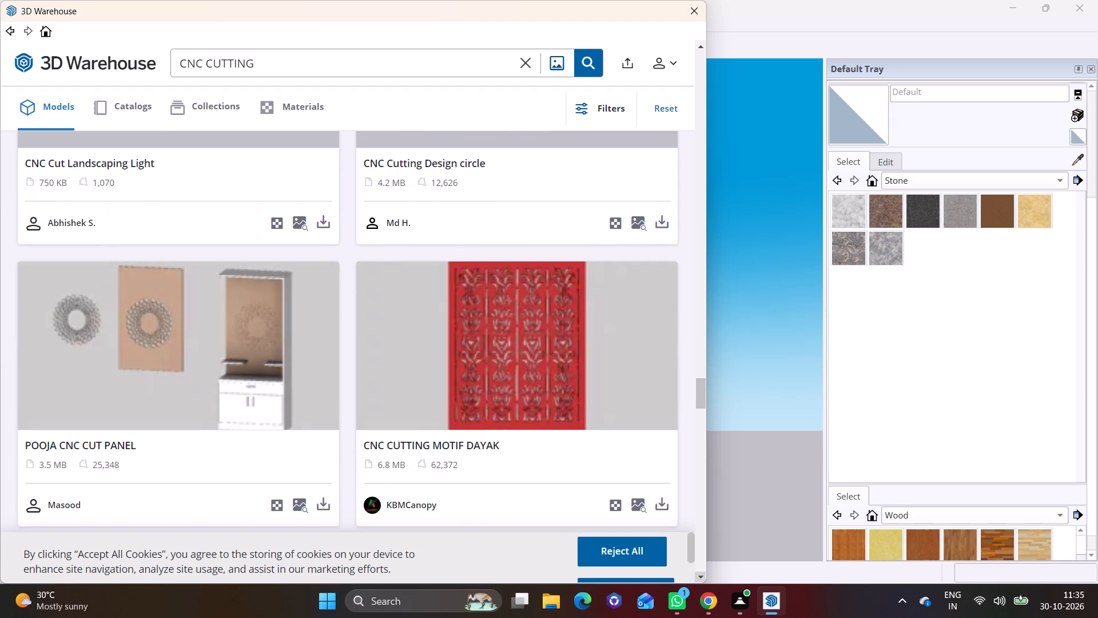
{"action": "left_click", "coordinate": [703, 575]}
{"action": "left_click", "coordinate": [703, 575]}
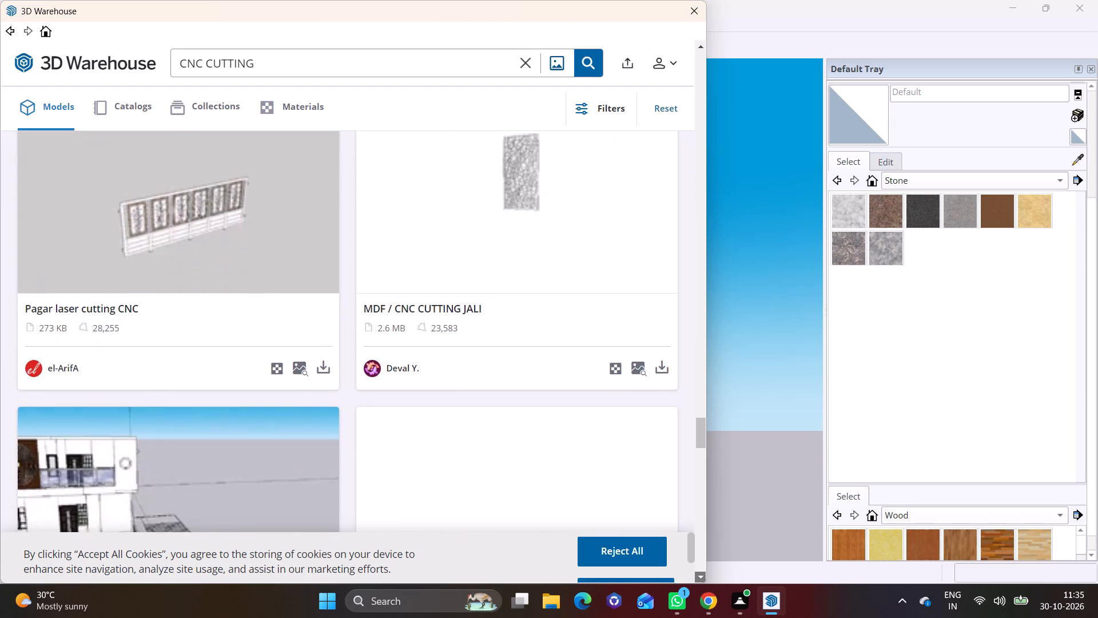
{"action": "left_click", "coordinate": [703, 575]}
{"action": "left_click", "coordinate": [703, 575]}
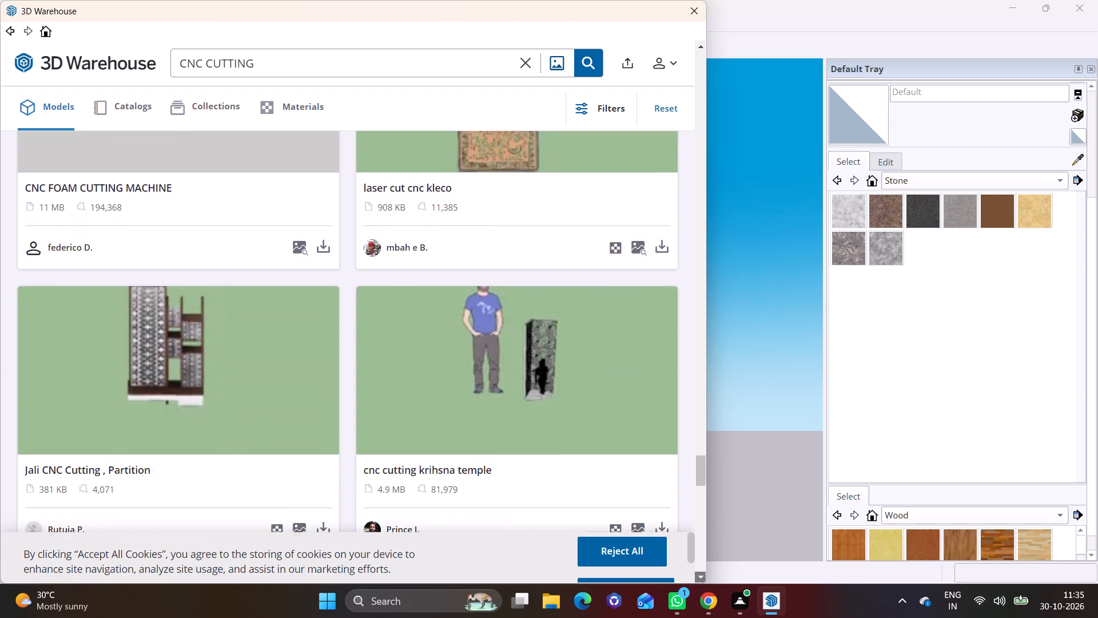
{"action": "left_click", "coordinate": [703, 575]}
{"action": "left_click", "coordinate": [703, 575]}
{"action": "left_click", "coordinate": [703, 575]}
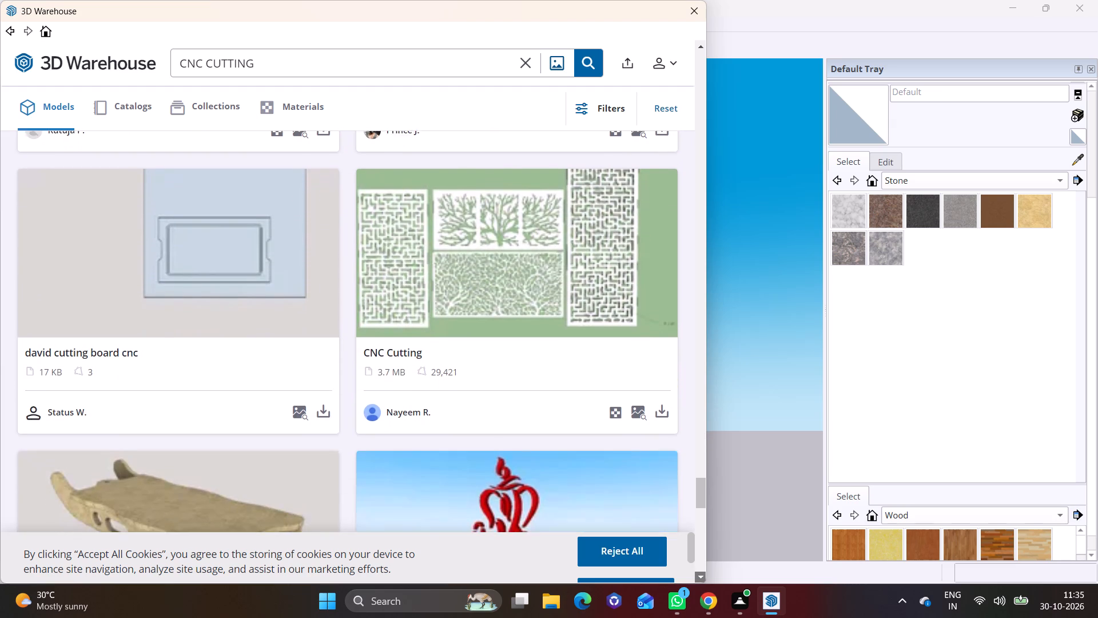
{"action": "left_click", "coordinate": [703, 575]}
{"action": "left_click", "coordinate": [703, 575]}
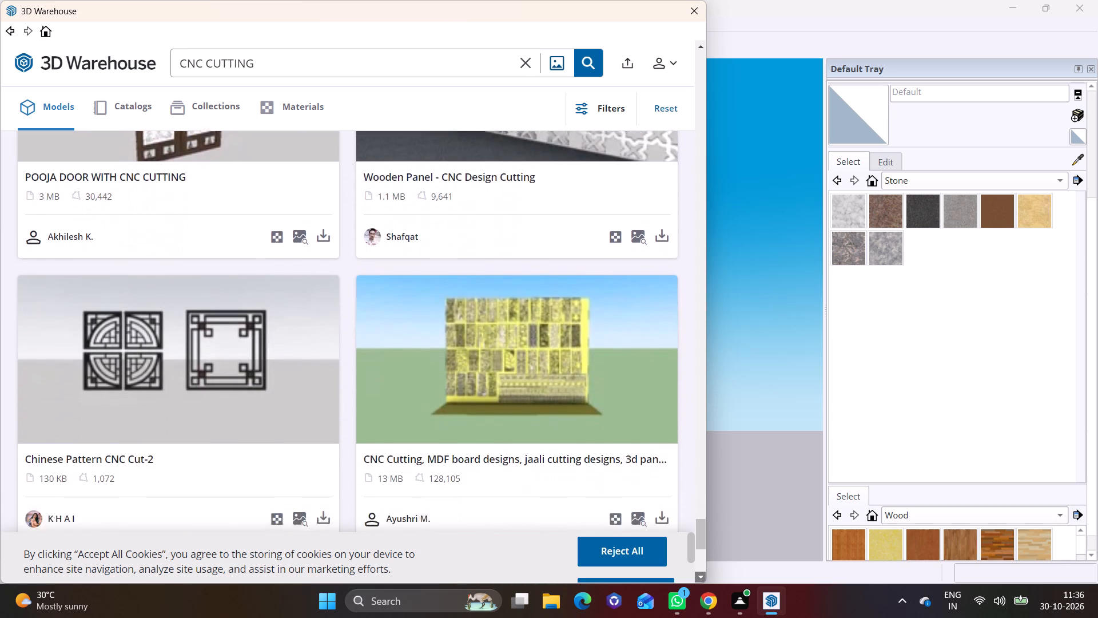
{"action": "left_click", "coordinate": [703, 575]}
{"action": "left_click", "coordinate": [376, 518]}
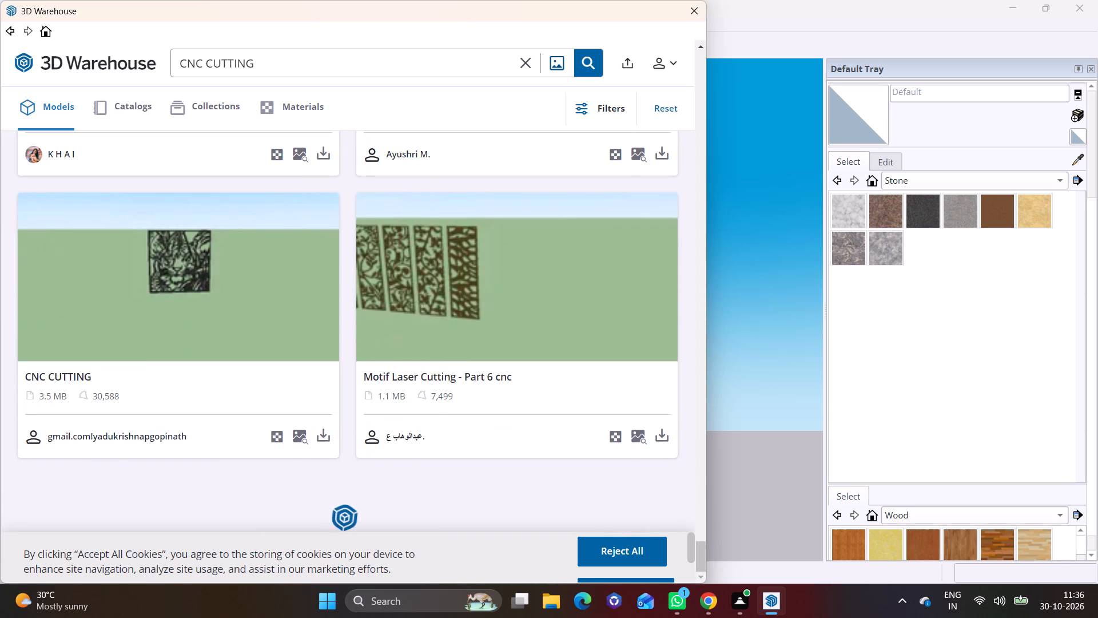
Examine the additional CNC CUTTING models for a decorative jali or panel design suited to the building front.
{"action": "left_click", "coordinate": [699, 575]}
{"action": "left_click", "coordinate": [699, 575]}
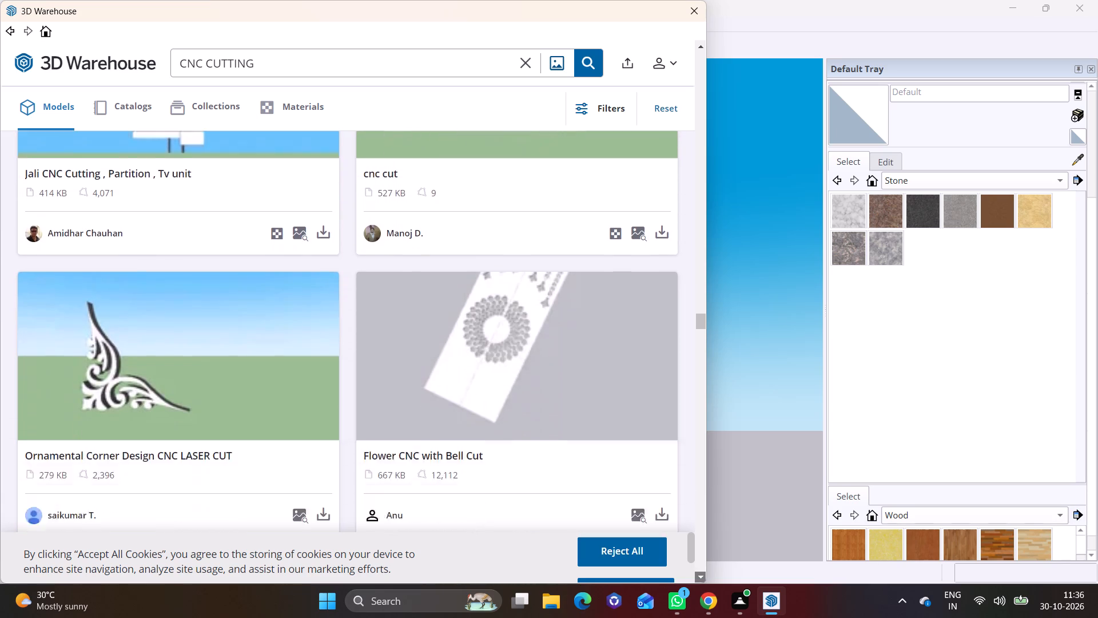
{"action": "left_click", "coordinate": [699, 575]}
{"action": "left_click", "coordinate": [699, 575]}
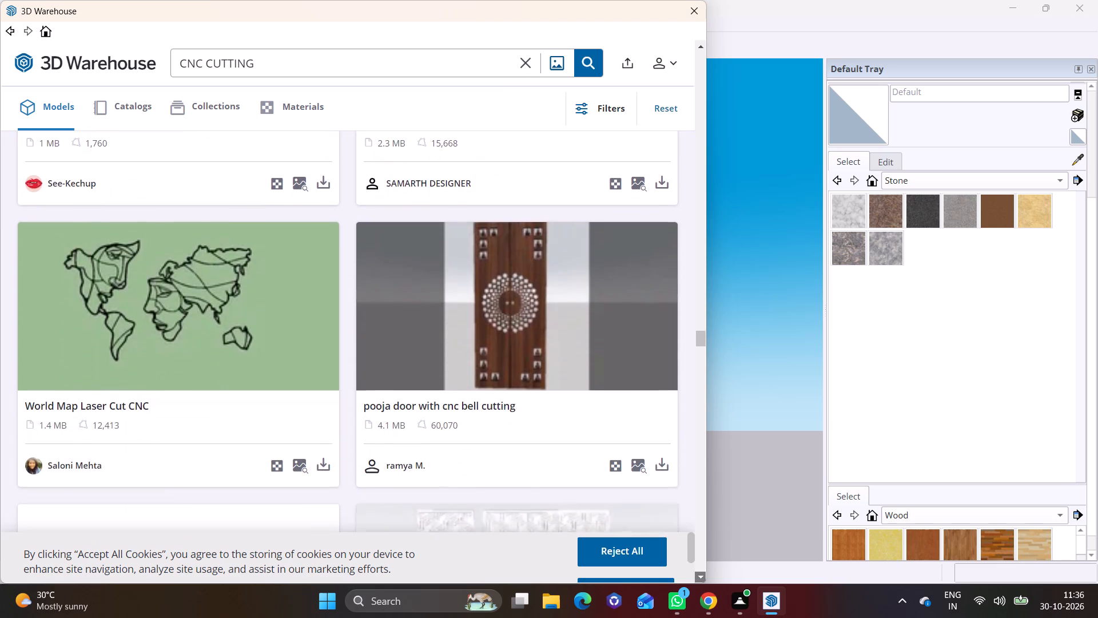
{"action": "left_click", "coordinate": [699, 575]}
{"action": "left_click", "coordinate": [699, 575]}
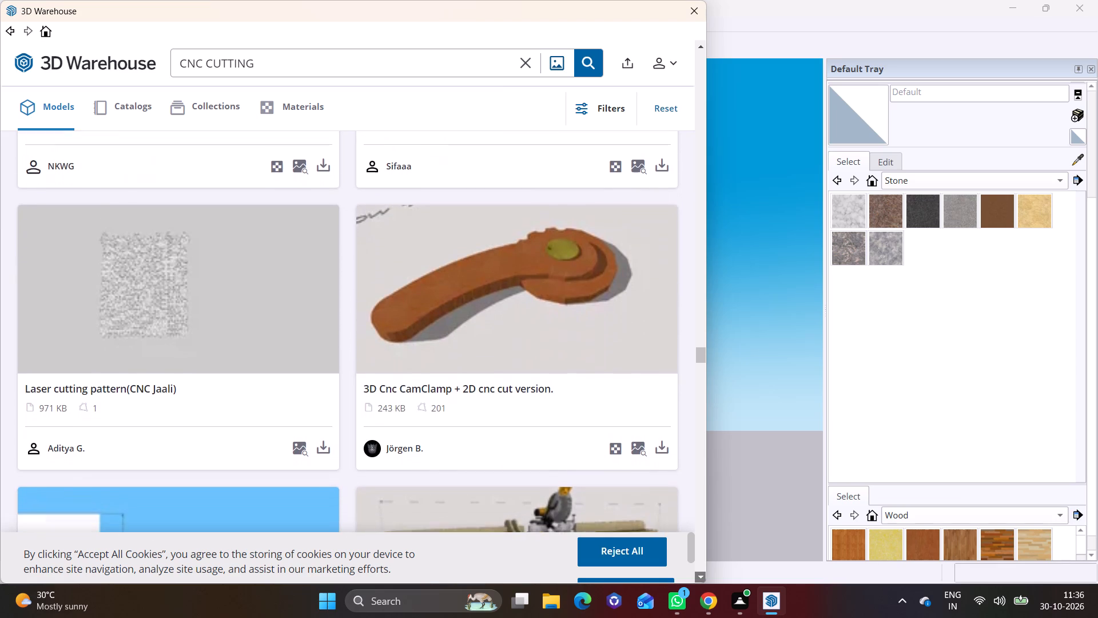
{"action": "left_click", "coordinate": [699, 575]}
{"action": "left_click", "coordinate": [699, 575]}
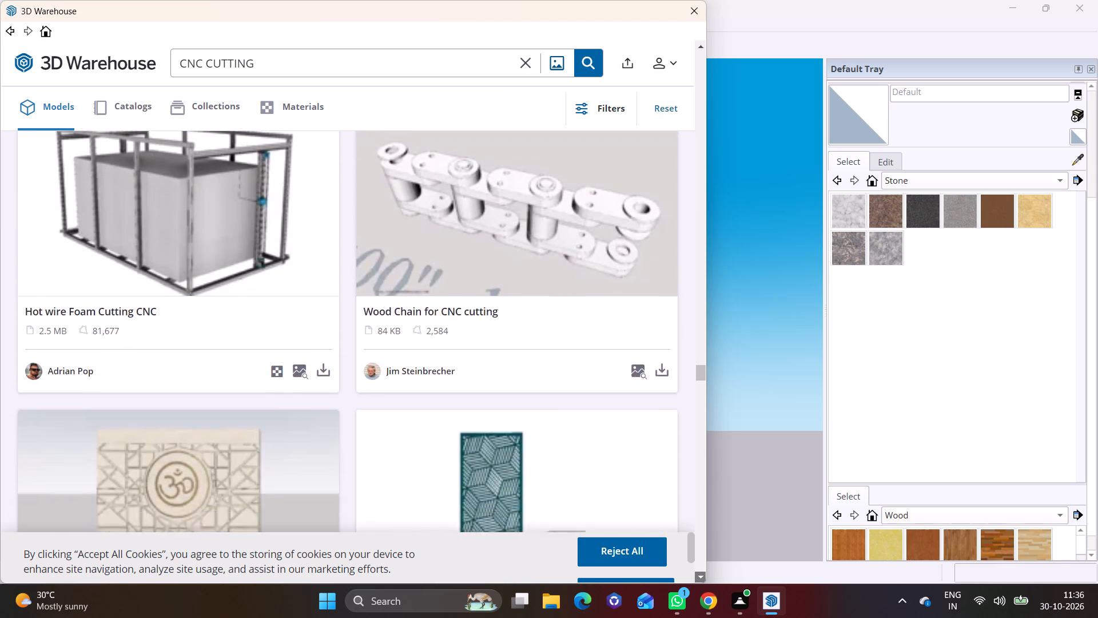
{"action": "left_click", "coordinate": [699, 575]}
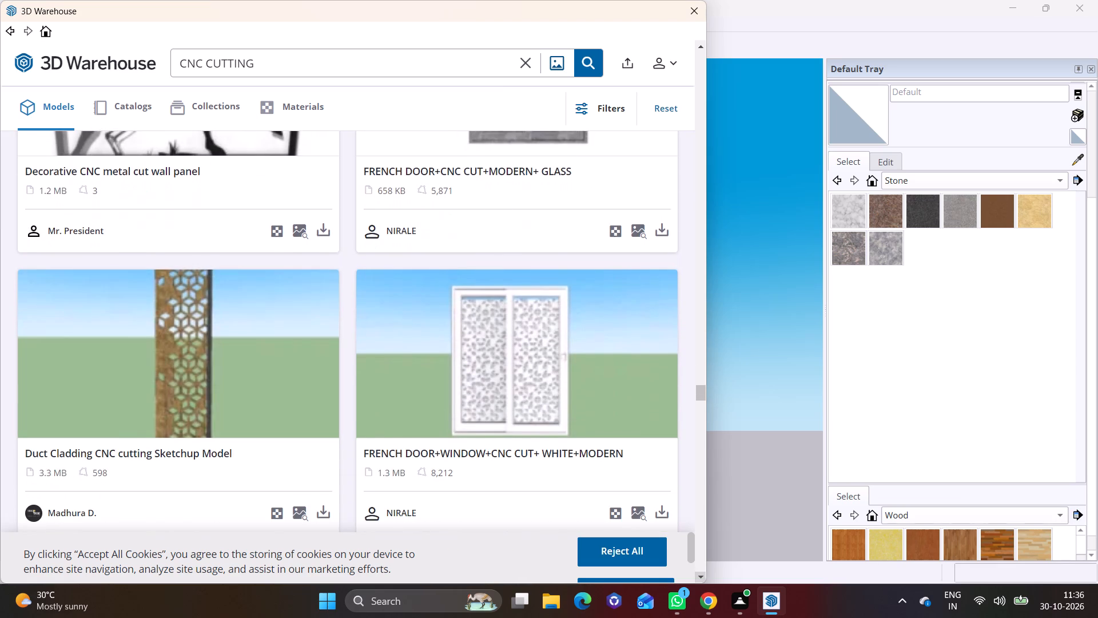
{"action": "left_click", "coordinate": [699, 575]}
{"action": "left_click", "coordinate": [699, 575]}
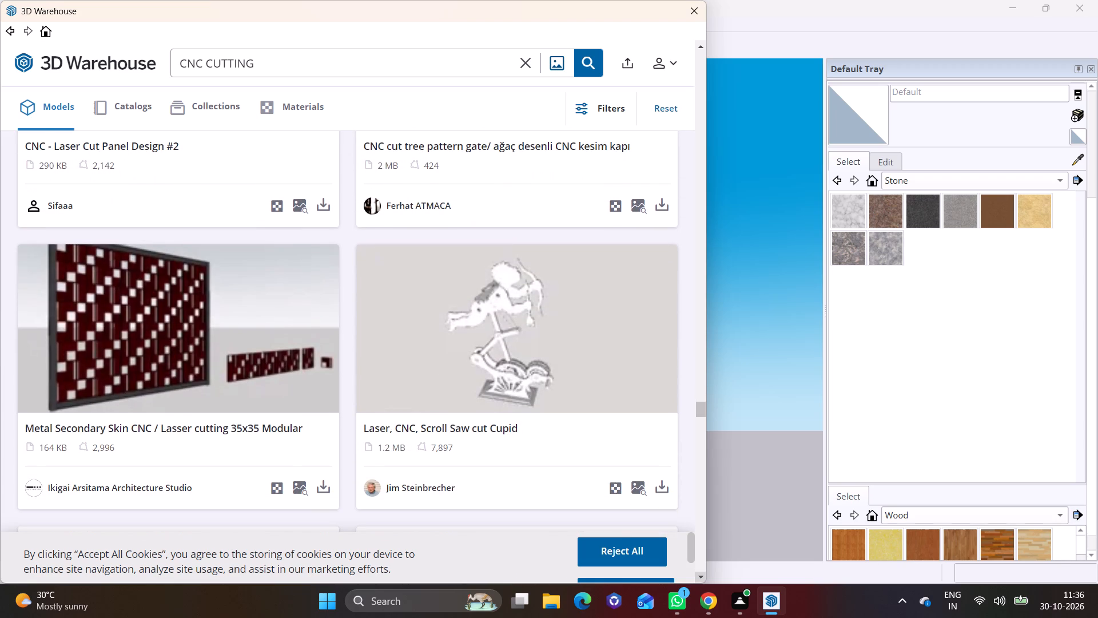
{"action": "left_click", "coordinate": [699, 575]}
{"action": "left_click", "coordinate": [699, 575]}
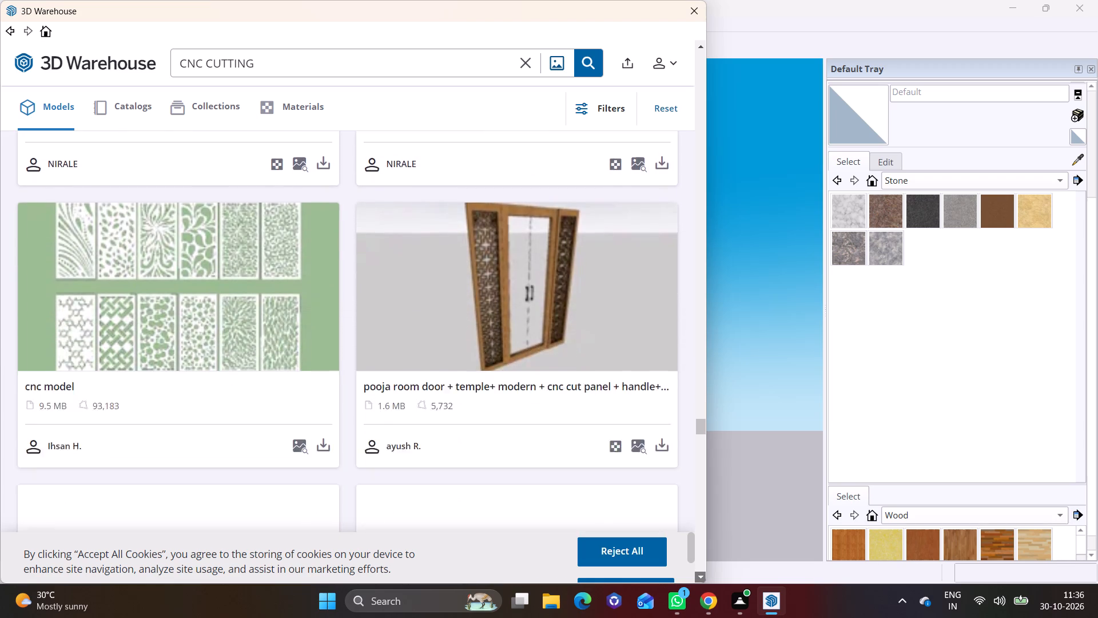
{"action": "left_click", "coordinate": [699, 575]}
{"action": "left_click", "coordinate": [699, 575]}
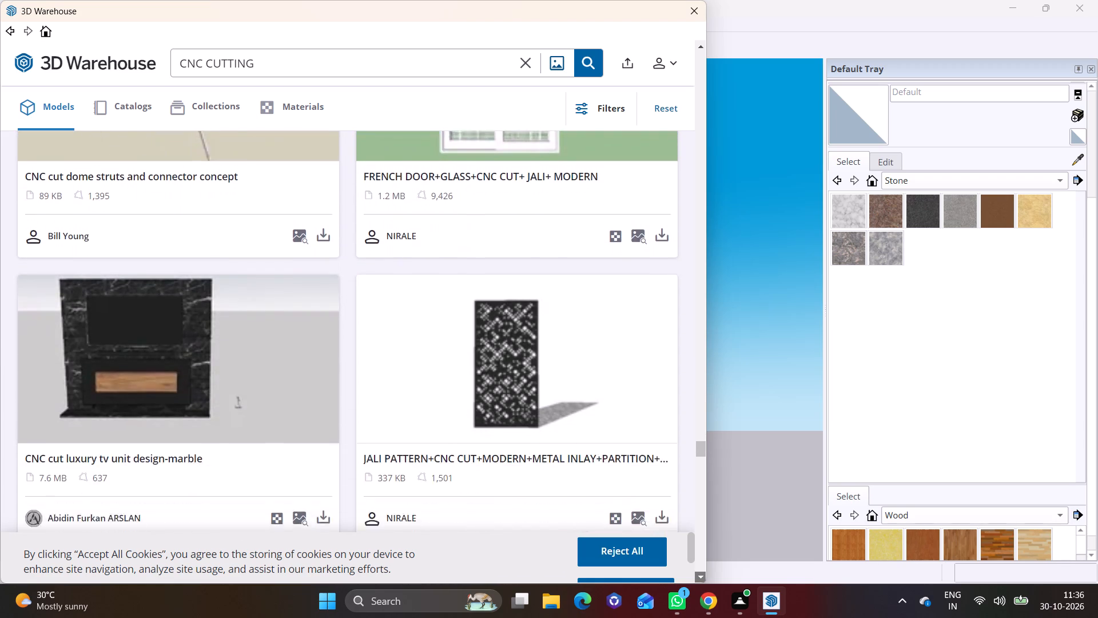
{"action": "left_click", "coordinate": [699, 575]}
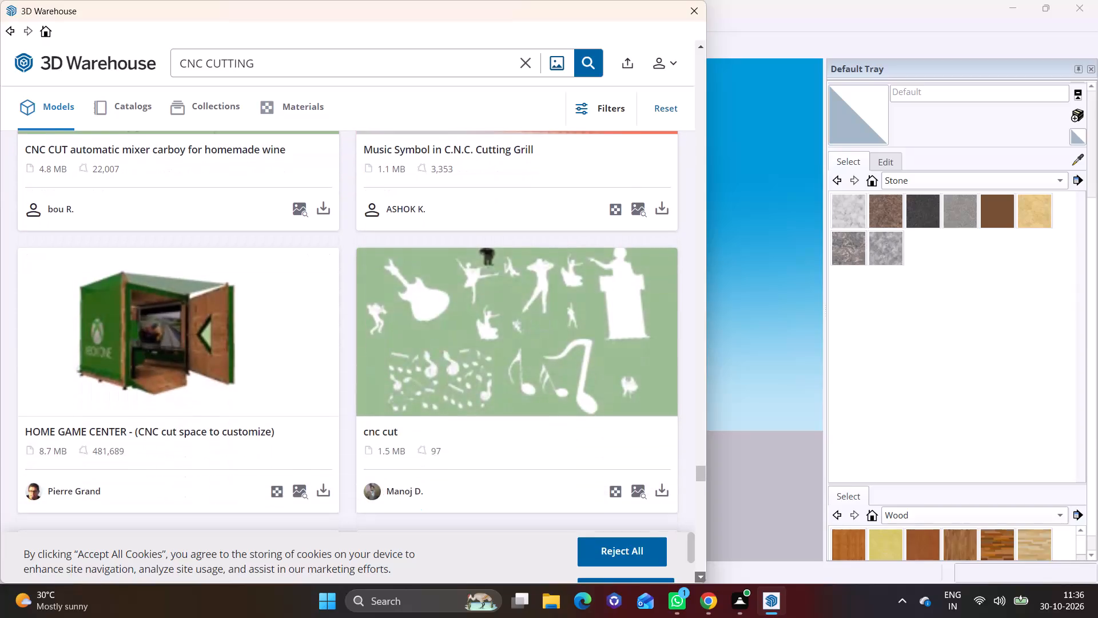
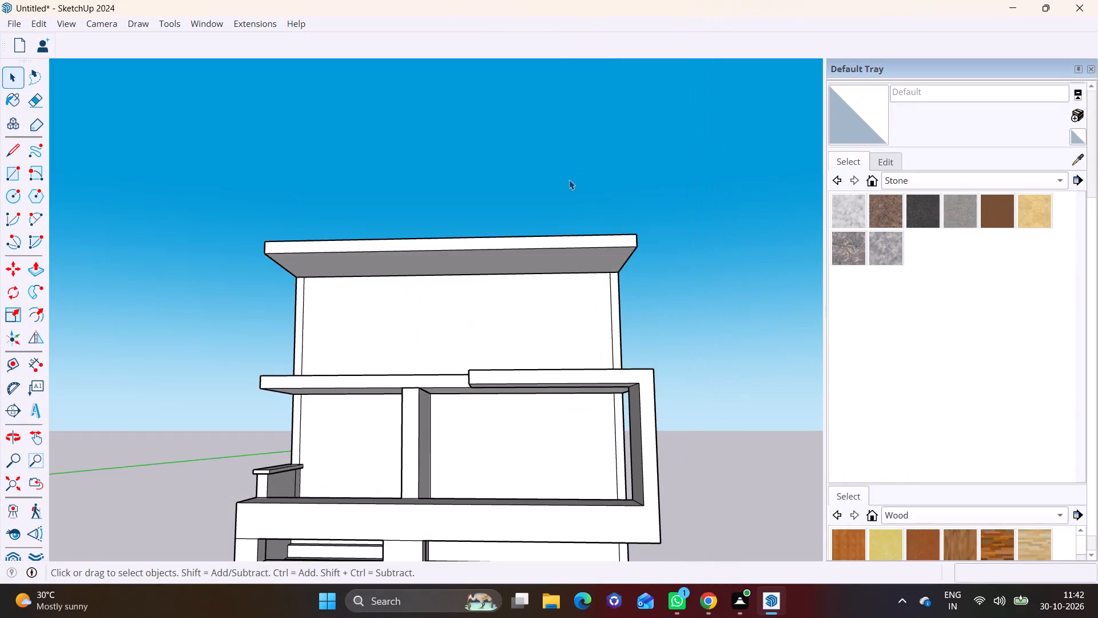
Draw a rectangle about 6' 11" by 9' 6" on the first-floor front, from the slab's stepped corner down to the balcony ledge.
{"action": "middle_click_drag", "start_coordinate": [528, 243], "coordinate": [558, 343]}
{"action": "scroll", "coordinate": [558, 343], "scroll_direction": "down", "scroll_amount": 1}
{"action": "middle_click_drag", "start_coordinate": [556, 355], "coordinate": [567, 282]}
{"action": "scroll", "coordinate": [556, 355], "scroll_direction": "up", "scroll_amount": 1, "text": "shift"}
{"action": "middle_click_drag", "start_coordinate": [500, 298], "coordinate": [676, 306]}
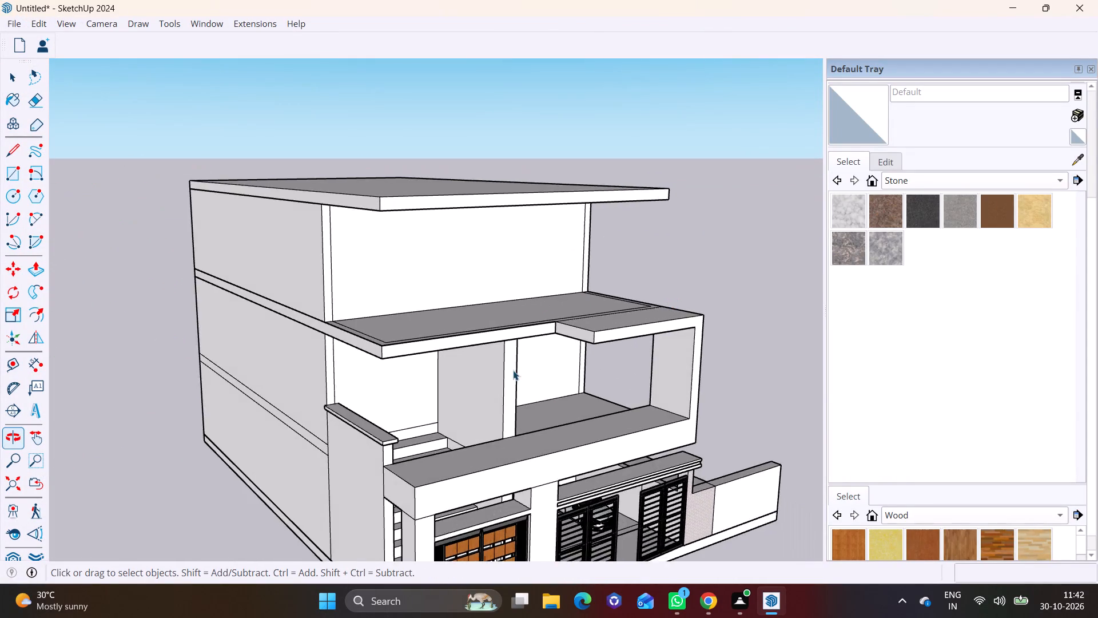
{"action": "scroll", "coordinate": [498, 382], "scroll_direction": "up", "scroll_amount": 4}
{"action": "left_click", "coordinate": [10, 167]}
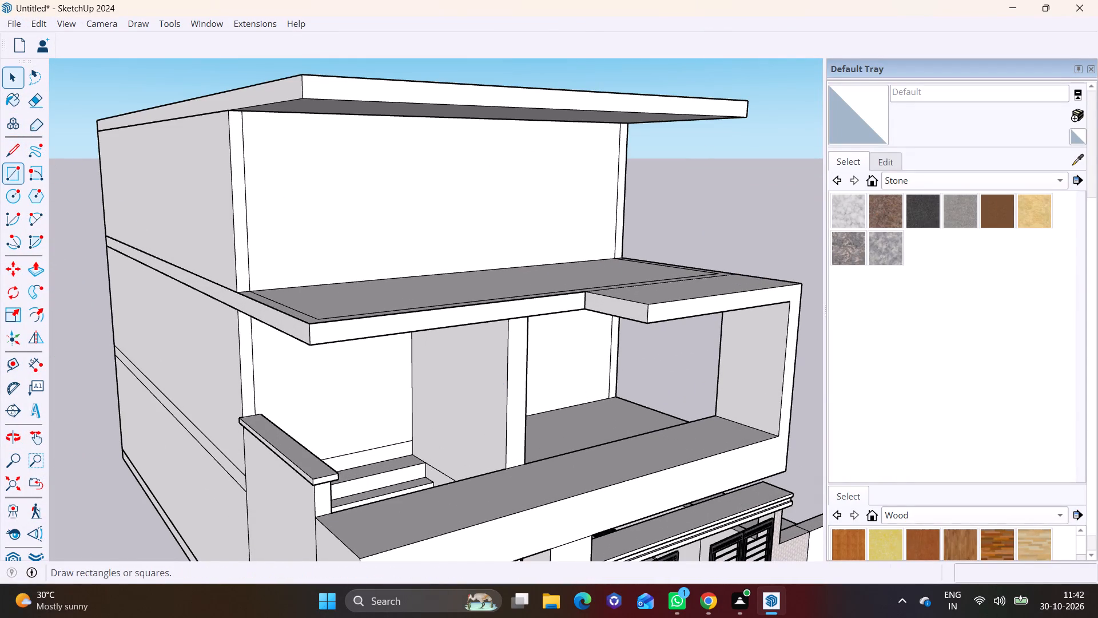
{"action": "middle_click_drag", "start_coordinate": [519, 328], "coordinate": [514, 288], "text": "shift"}
{"action": "scroll", "coordinate": [491, 293], "scroll_direction": "up", "scroll_amount": 2}
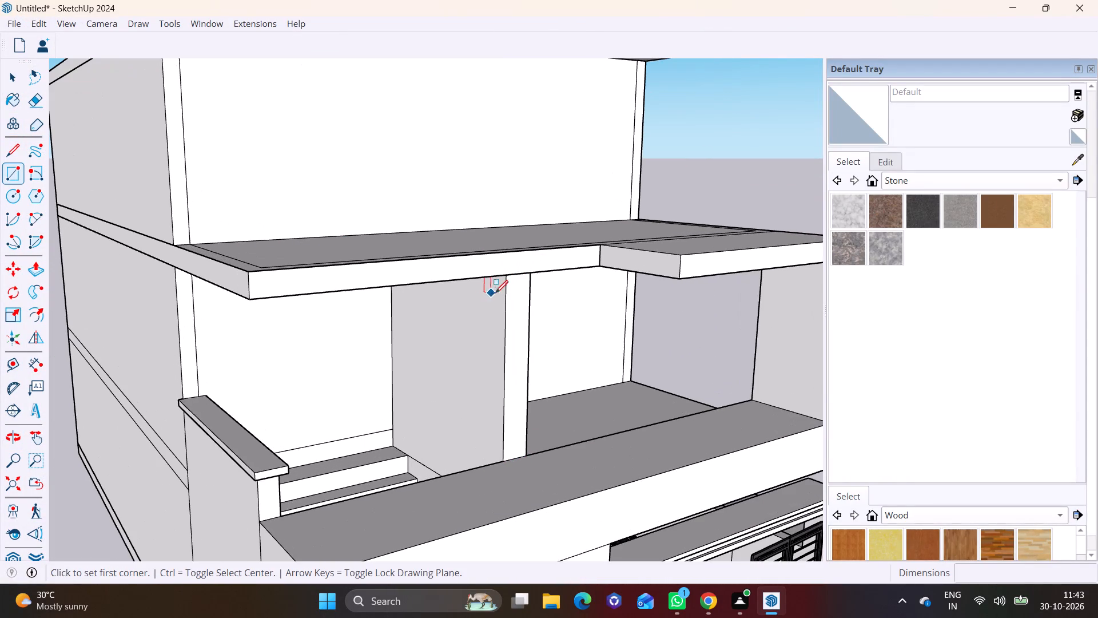
{"action": "left_click", "coordinate": [599, 246]}
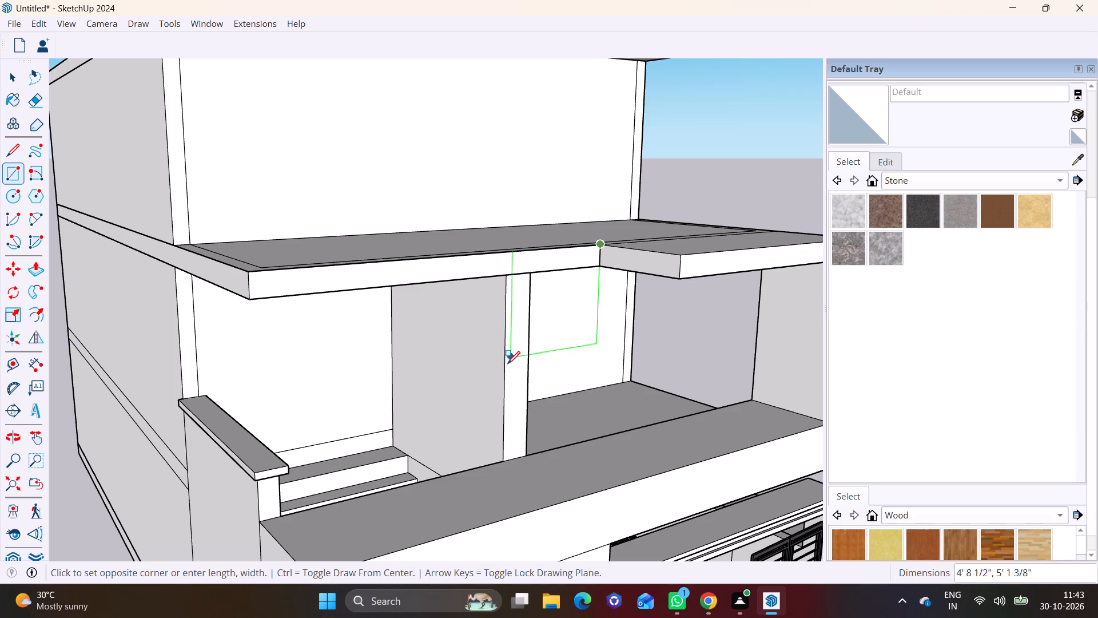
{"action": "left_click", "coordinate": [476, 469]}
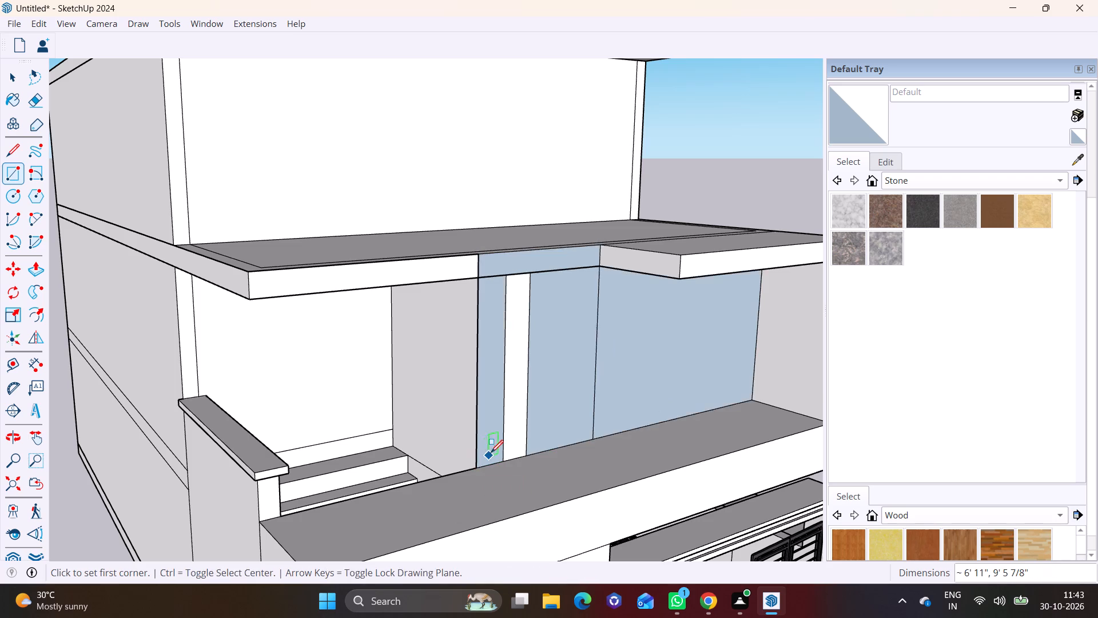
Delete the extra face filling the framed balcony opening beside the new rectangle.
{"action": "middle_click_drag", "start_coordinate": [477, 433], "coordinate": [361, 377]}
{"action": "key", "text": "space"}
{"action": "left_click", "coordinate": [636, 346]}
{"action": "key", "text": "Delete"}
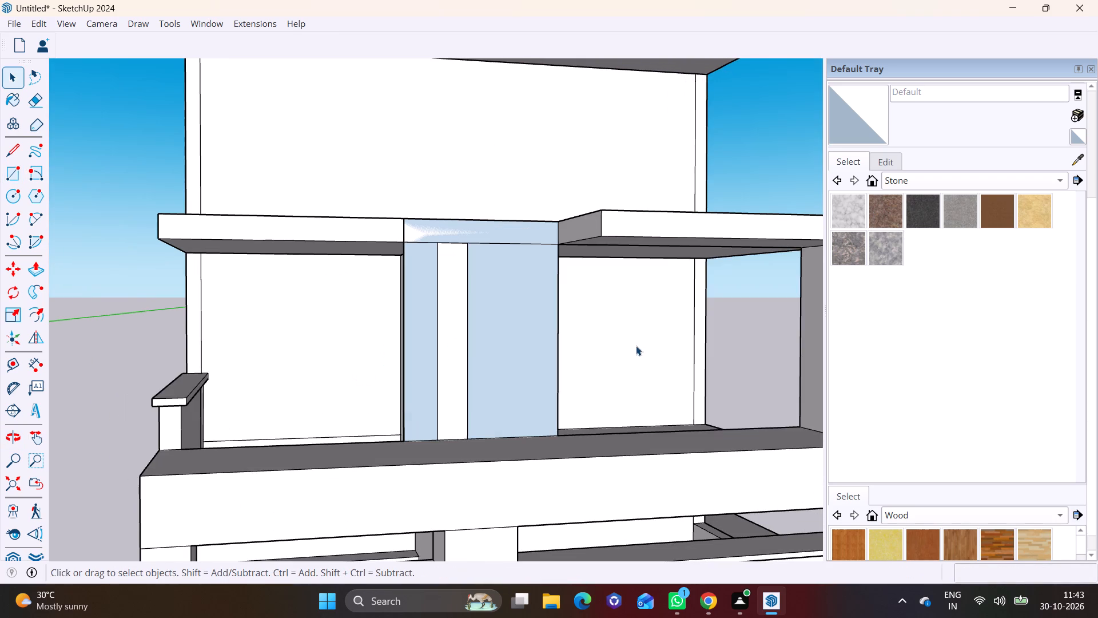
Extrude the new panel face outward from the slab edge by about 1' 6 1/8".
{"action": "middle_click_drag", "start_coordinate": [636, 346], "coordinate": [757, 384]}
{"action": "left_click", "coordinate": [588, 344]}
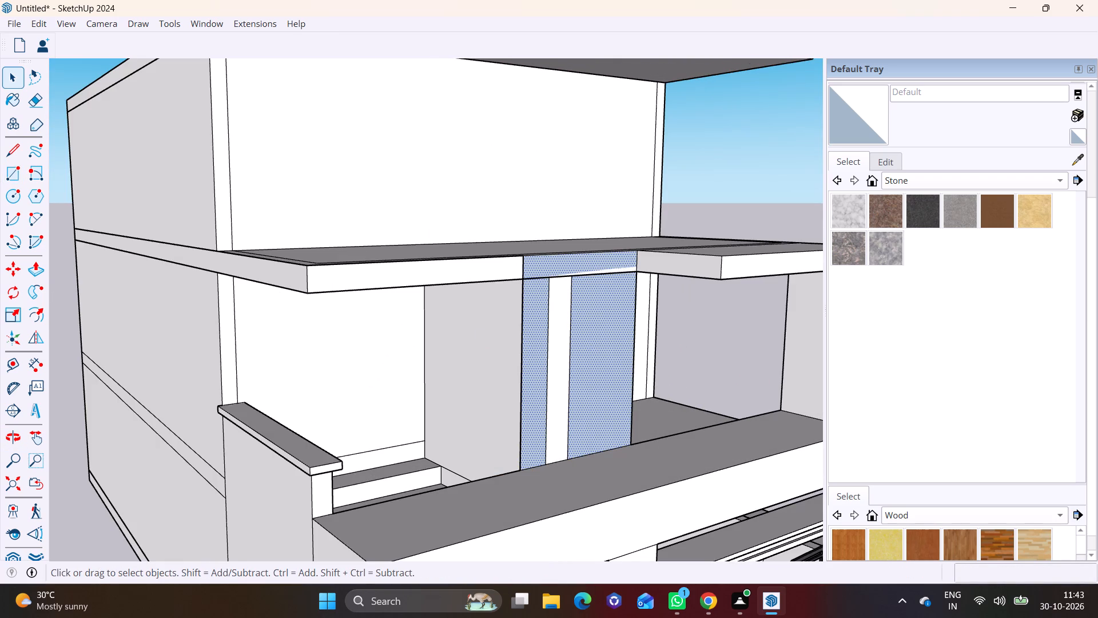
{"action": "left_click", "coordinate": [35, 261]}
{"action": "left_click", "coordinate": [530, 347]}
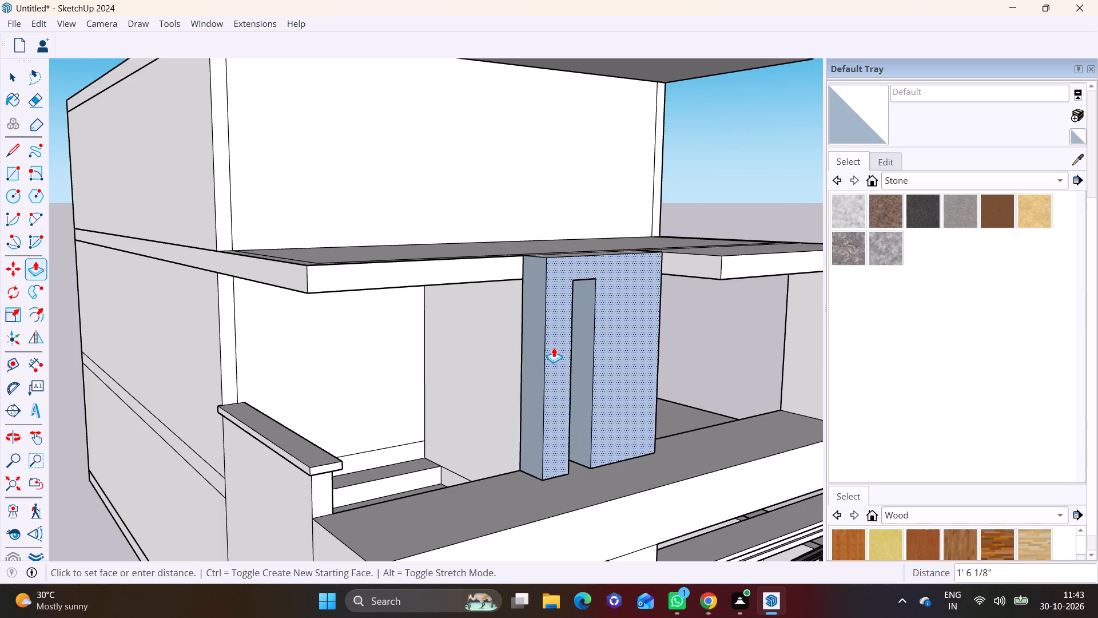
{"action": "left_click", "coordinate": [554, 347]}
Push the inner side face of the panel's narrow slot across by about 1' 3 7/8" to close the gap.
{"action": "middle_click_drag", "start_coordinate": [728, 380], "coordinate": [619, 370]}
{"action": "scroll", "coordinate": [516, 342], "scroll_direction": "up", "scroll_amount": 4}
{"action": "key", "text": "space"}
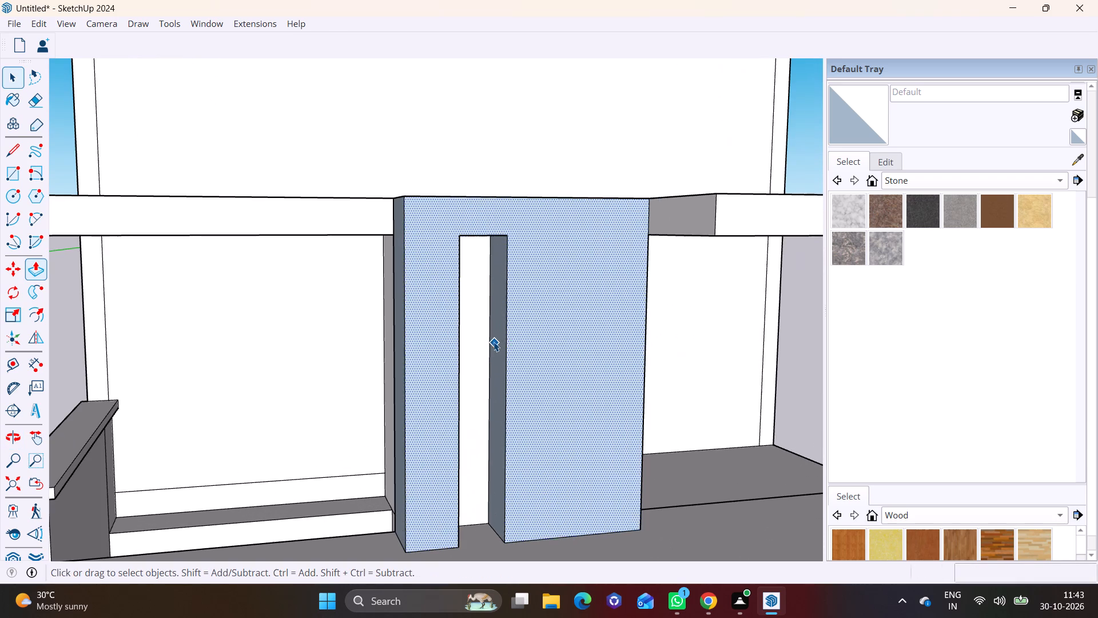
{"action": "left_click", "coordinate": [495, 338]}
{"action": "left_click", "coordinate": [42, 266]}
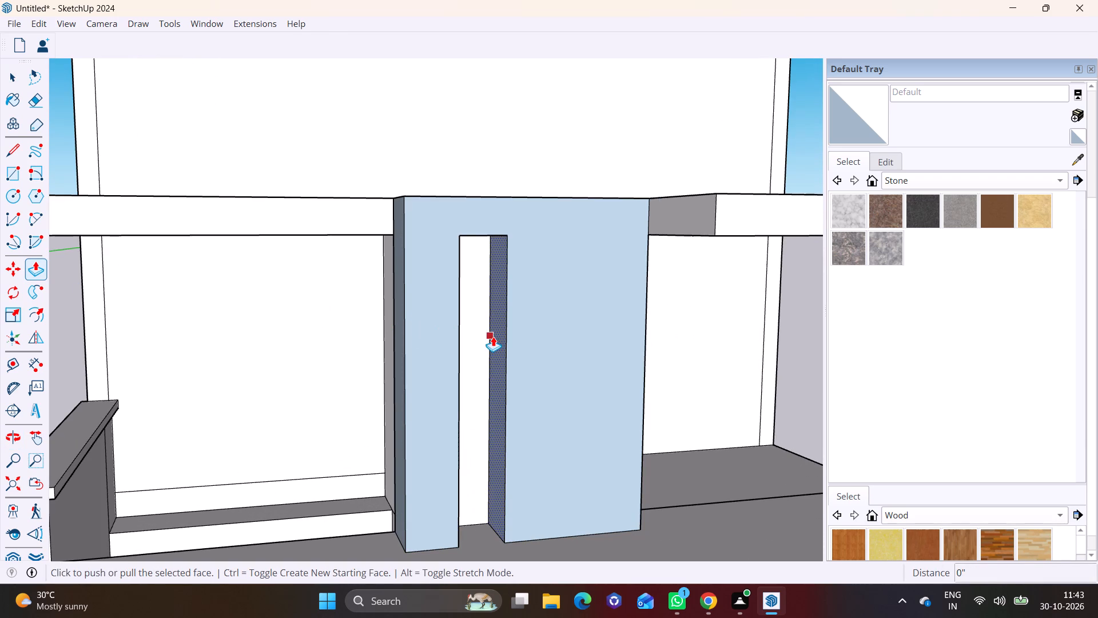
{"action": "left_click", "coordinate": [499, 336]}
{"action": "left_click", "coordinate": [451, 333]}
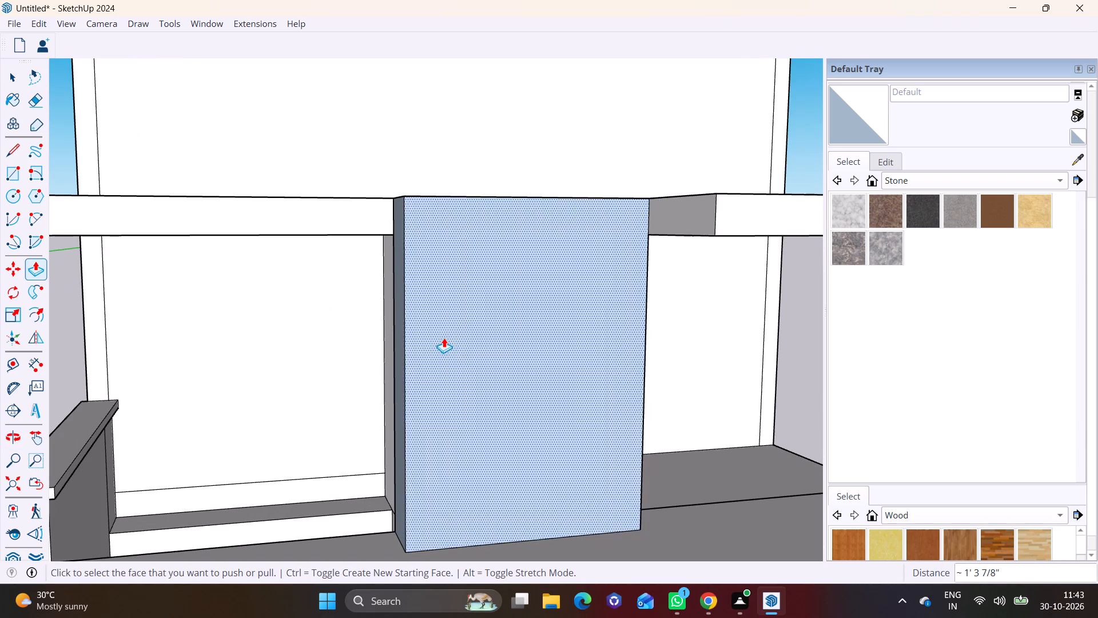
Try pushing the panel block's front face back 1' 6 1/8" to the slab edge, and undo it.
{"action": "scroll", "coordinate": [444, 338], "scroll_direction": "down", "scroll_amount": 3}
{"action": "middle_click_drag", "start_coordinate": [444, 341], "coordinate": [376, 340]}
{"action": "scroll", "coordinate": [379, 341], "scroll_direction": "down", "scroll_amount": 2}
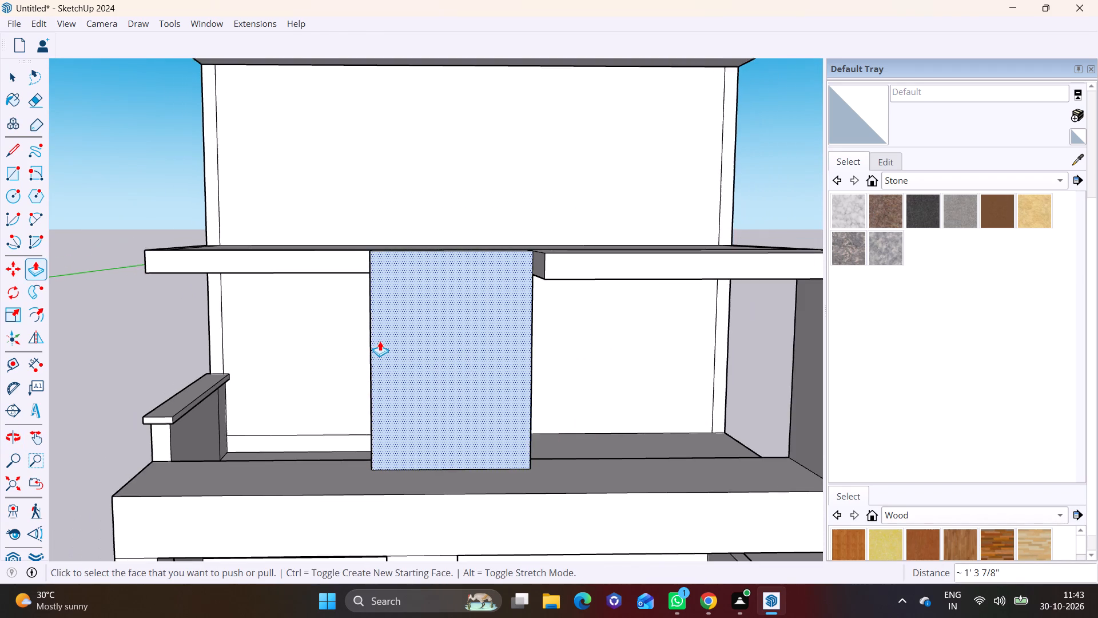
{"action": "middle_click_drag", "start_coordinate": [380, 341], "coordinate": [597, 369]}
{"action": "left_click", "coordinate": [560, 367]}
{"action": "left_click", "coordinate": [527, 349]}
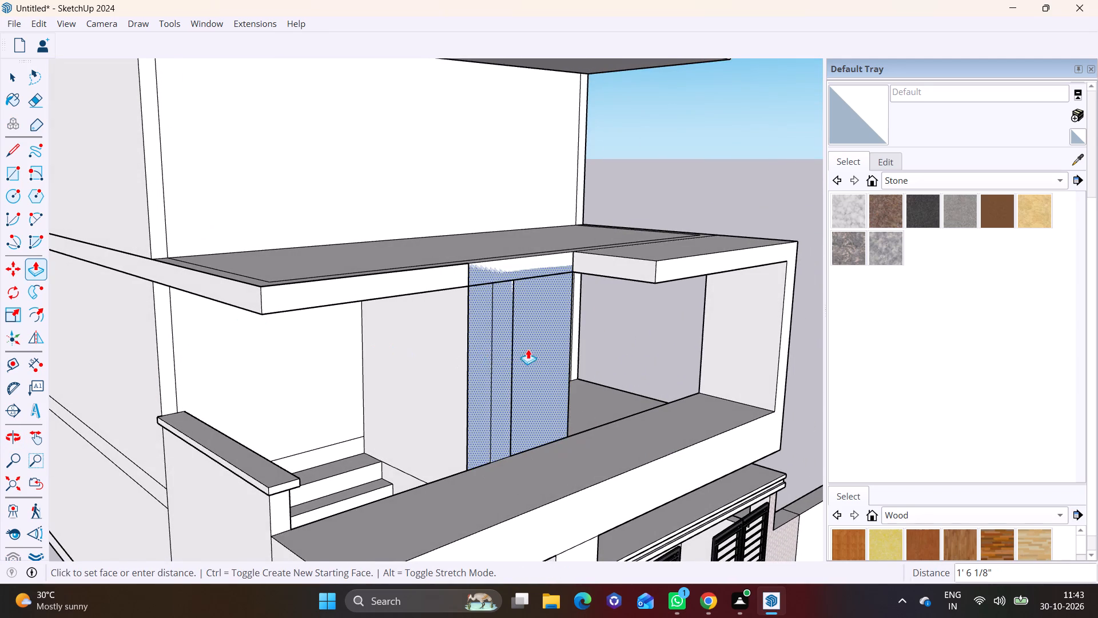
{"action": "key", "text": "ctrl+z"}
Pull the panel block's front face farther out over the balcony ledge in two extrusions, the second about 9 1/8".
{"action": "left_click", "coordinate": [527, 376]}
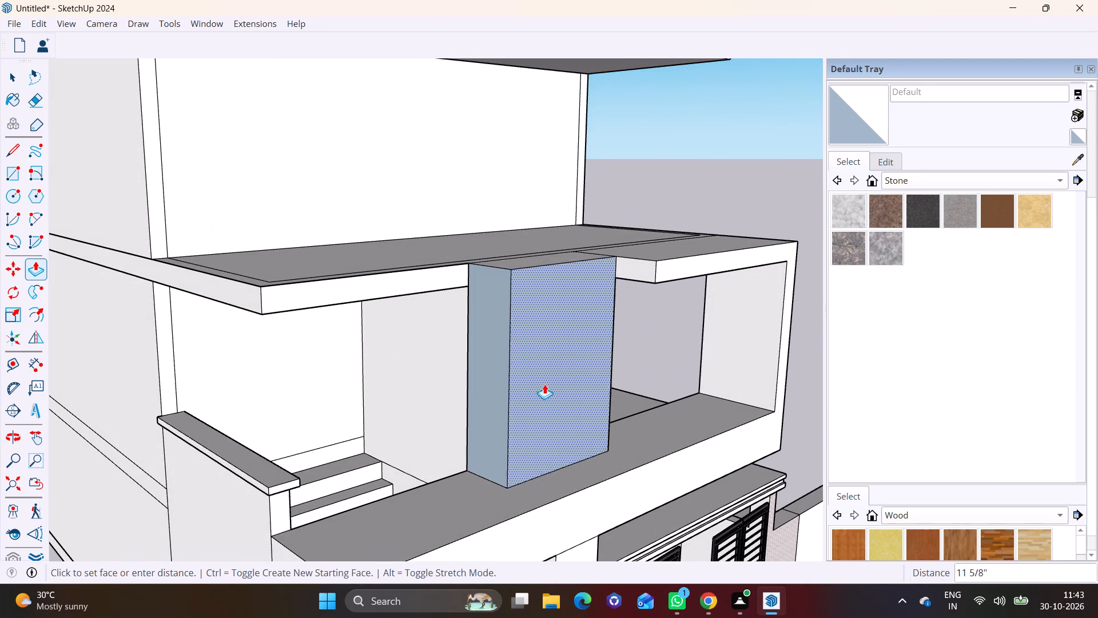
{"action": "left_click", "coordinate": [550, 387]}
{"action": "middle_click_drag", "start_coordinate": [550, 387], "coordinate": [385, 335]}
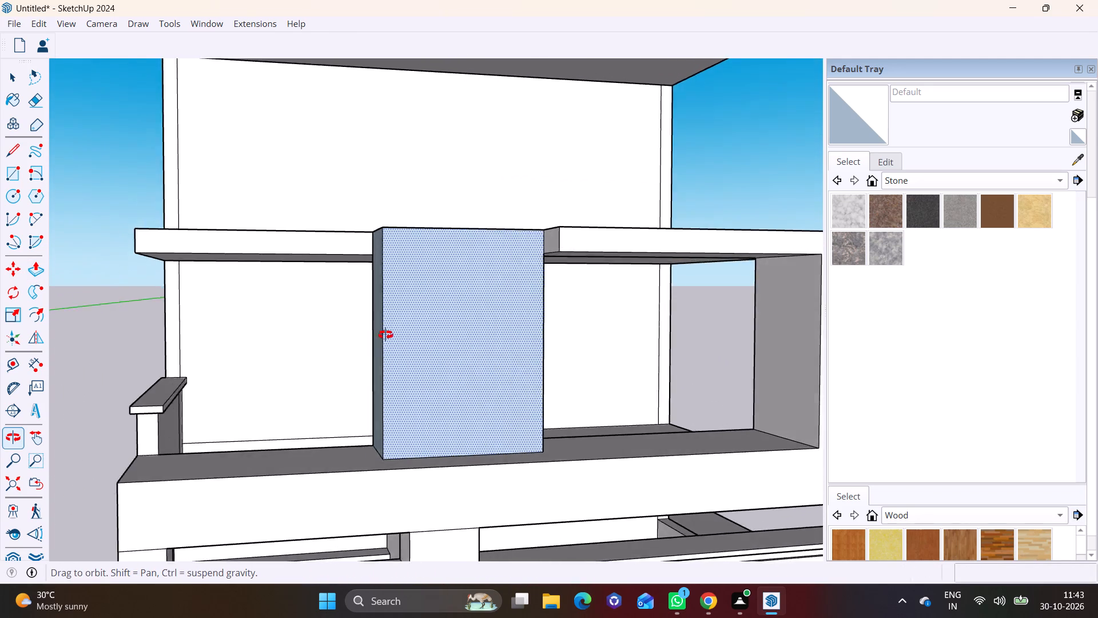
{"action": "middle_click_drag", "start_coordinate": [385, 335], "coordinate": [359, 334]}
{"action": "key", "text": "space"}
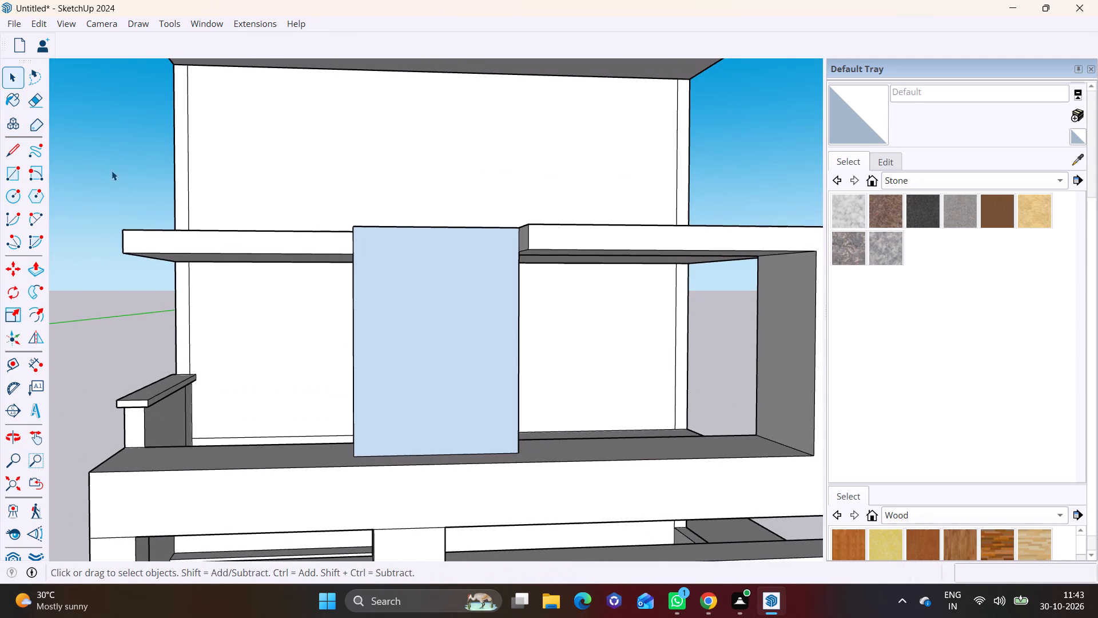
{"action": "middle_click_drag", "start_coordinate": [438, 296], "coordinate": [581, 358]}
{"action": "scroll", "coordinate": [438, 296], "scroll_direction": "down", "scroll_amount": 1}
{"action": "left_click", "coordinate": [536, 356]}
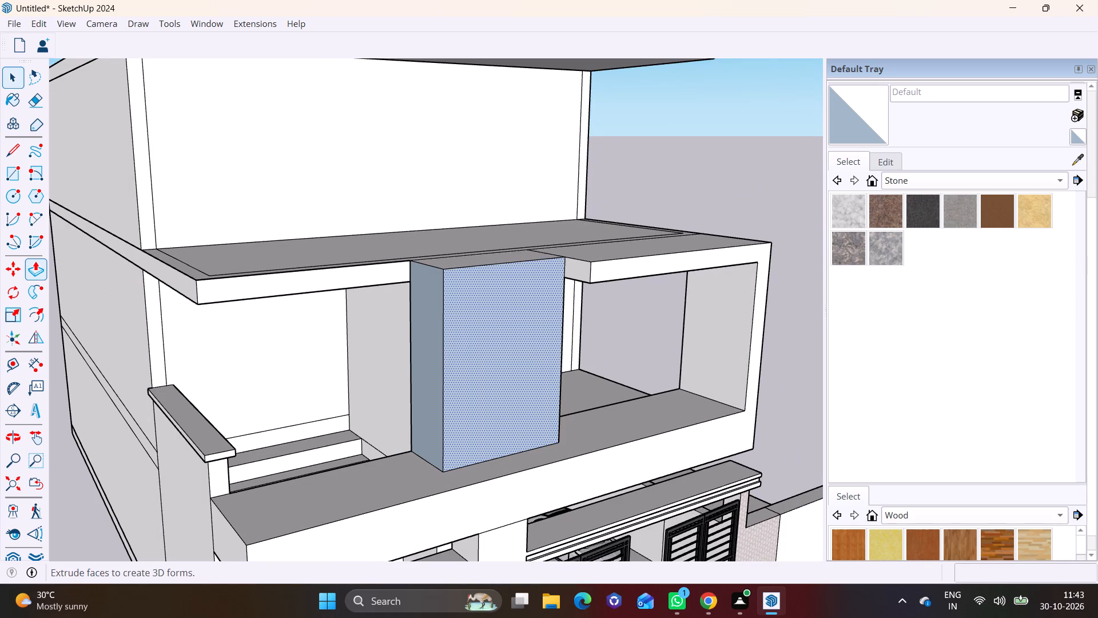
{"action": "left_click", "coordinate": [34, 266]}
{"action": "left_click", "coordinate": [458, 339]}
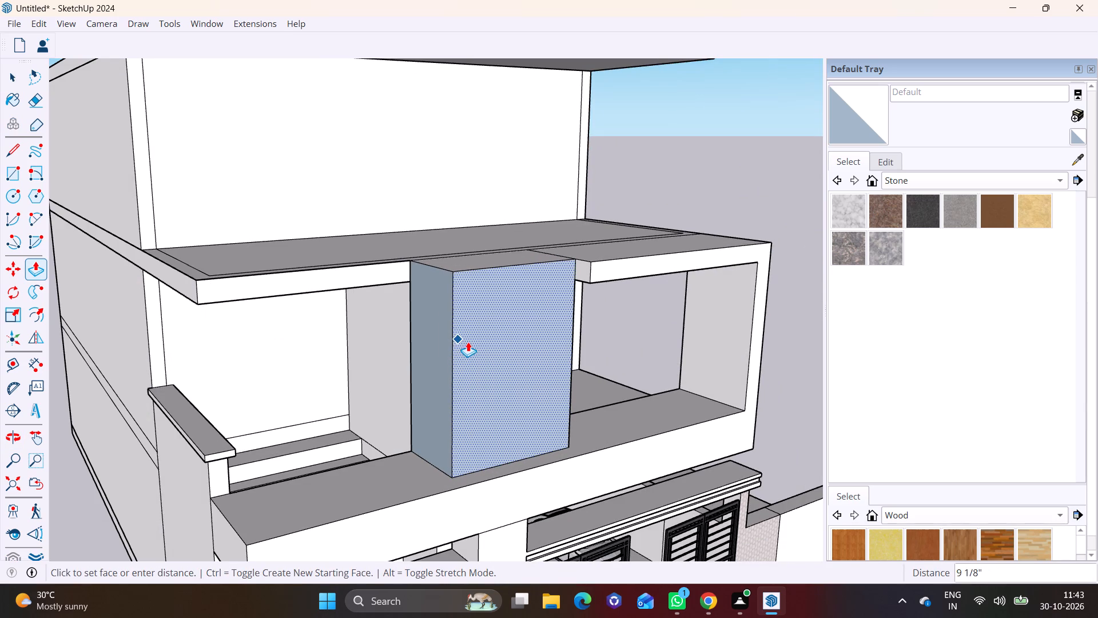
{"action": "left_click", "coordinate": [468, 342]}
{"action": "key", "text": "space"}
Look through the Downloads and Desktop folders for the saved cutting-design image to import.
{"action": "left_click", "coordinate": [16, 27]}
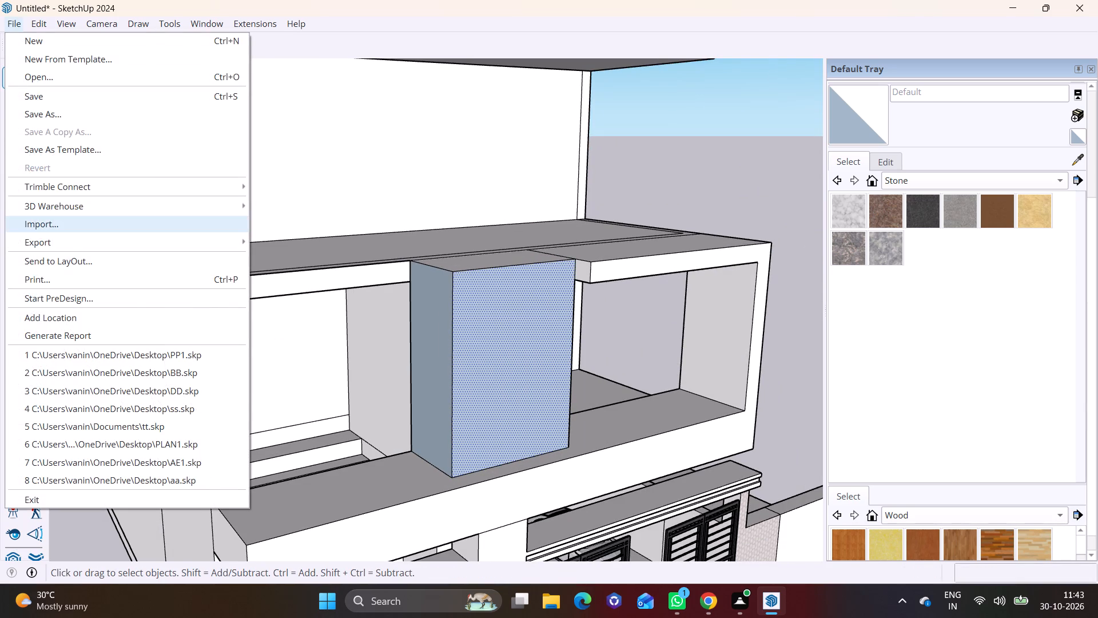
{"action": "left_click", "coordinate": [61, 225]}
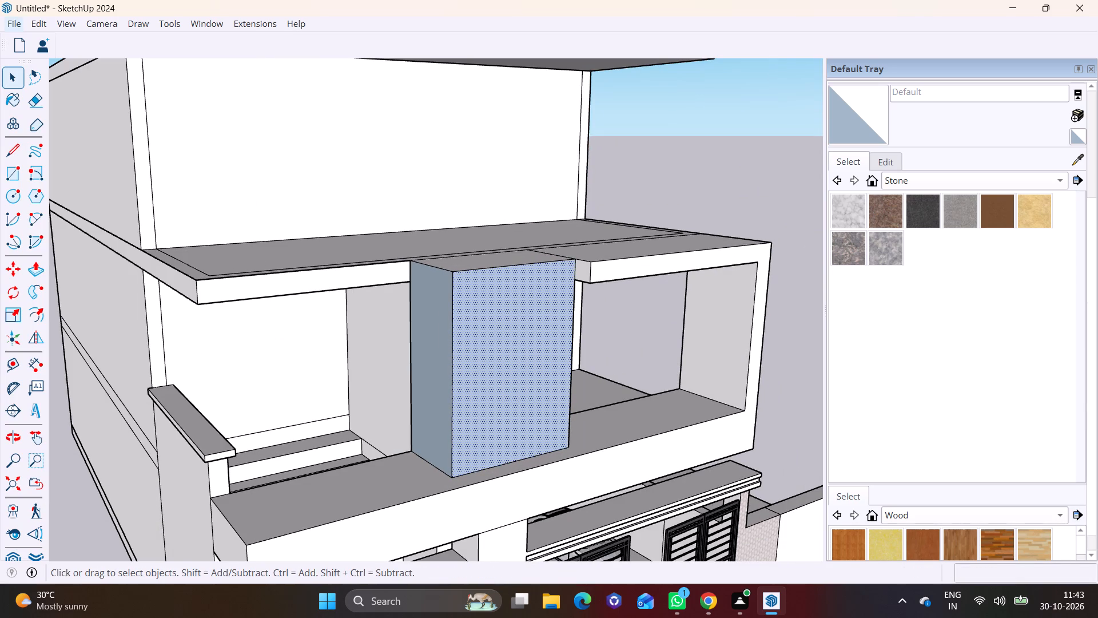
{"action": "scroll", "coordinate": [183, 226], "scroll_direction": "down", "scroll_amount": 1}
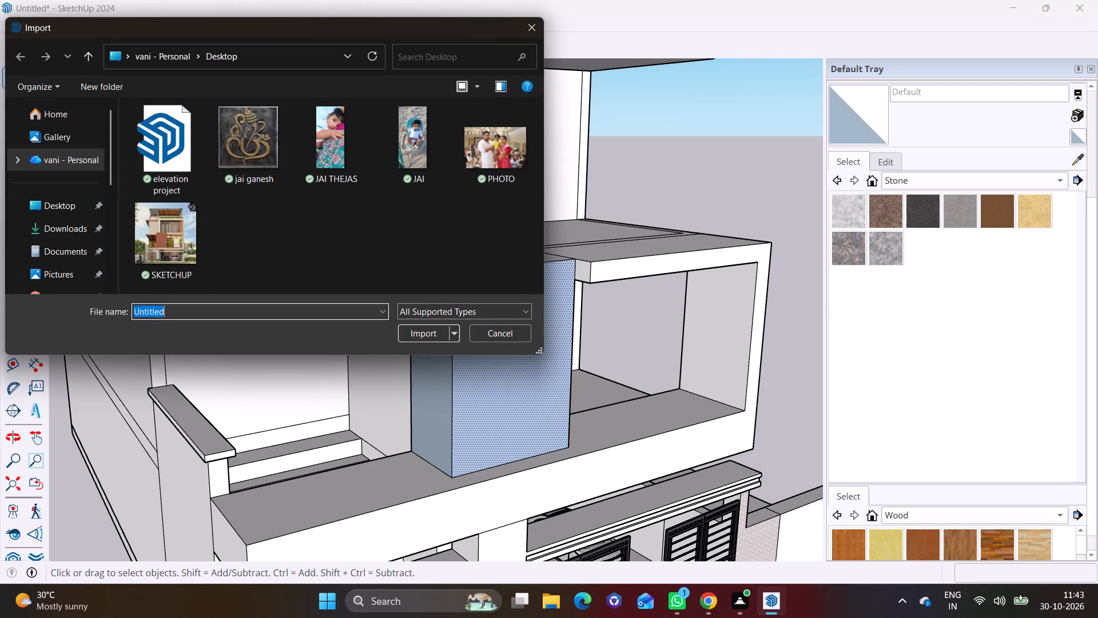
{"action": "left_click", "coordinate": [52, 223]}
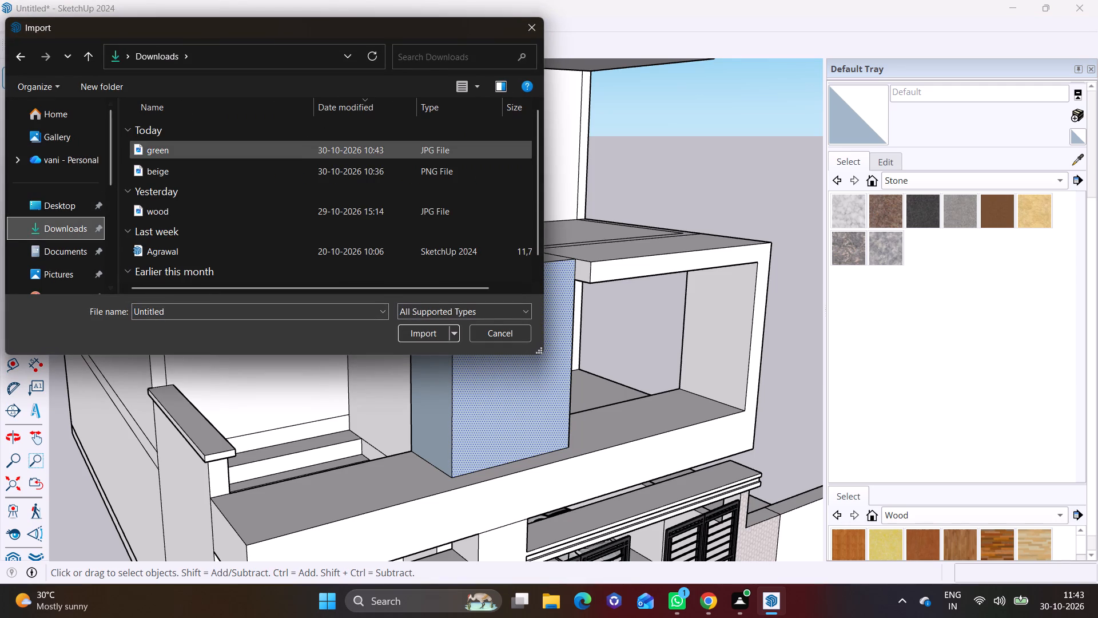
{"action": "scroll", "coordinate": [169, 208], "scroll_direction": "down", "scroll_amount": 2}
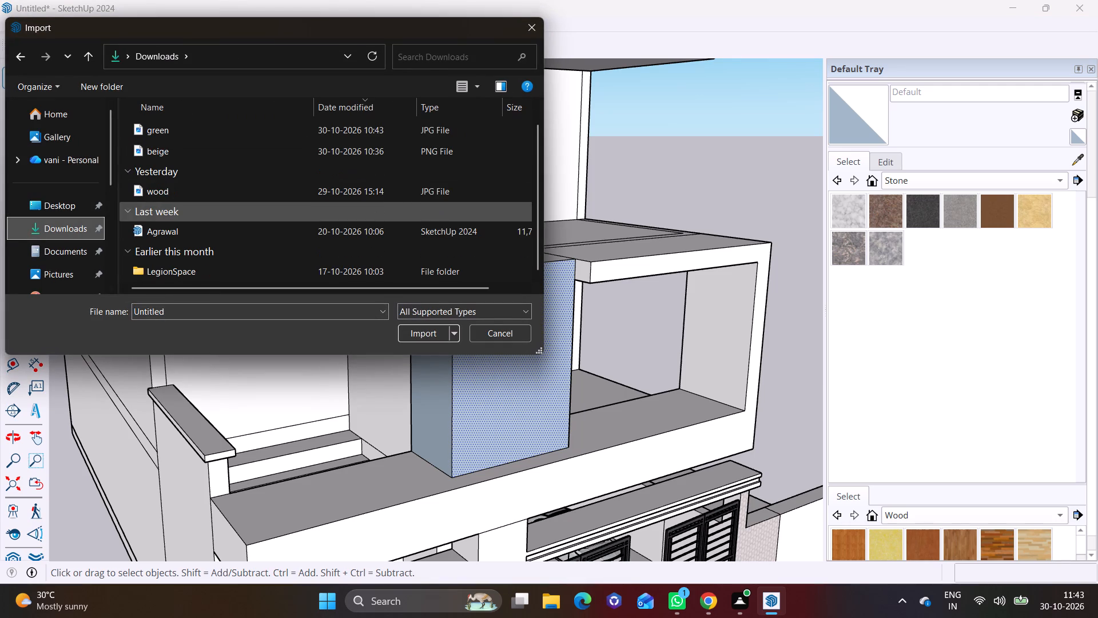
{"action": "scroll", "coordinate": [169, 209], "scroll_direction": "up", "scroll_amount": 5}
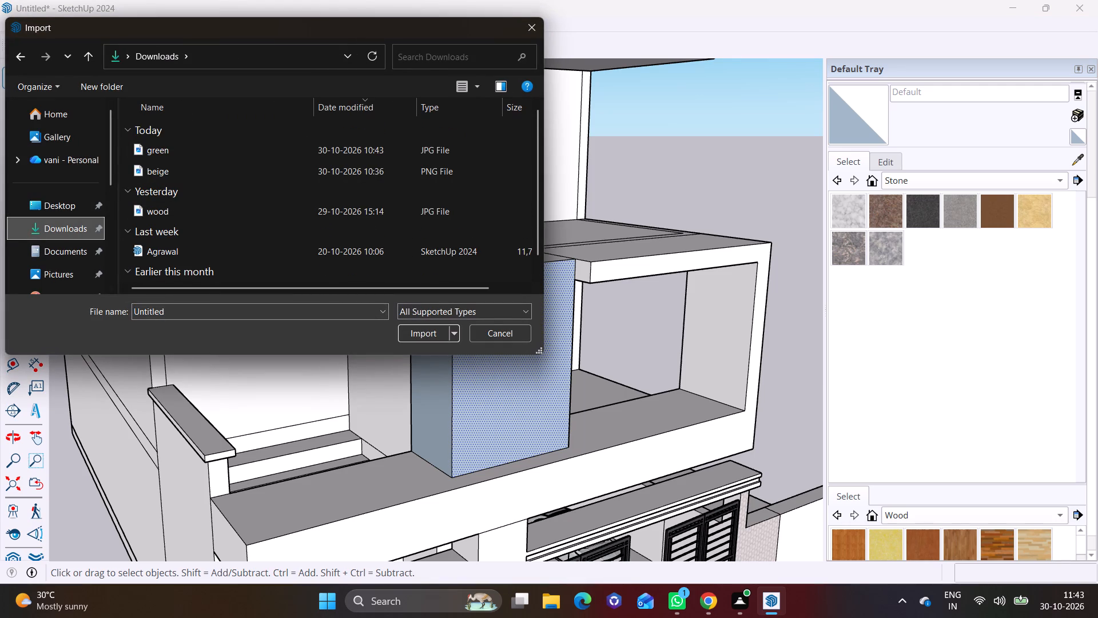
{"action": "left_click", "coordinate": [77, 203]}
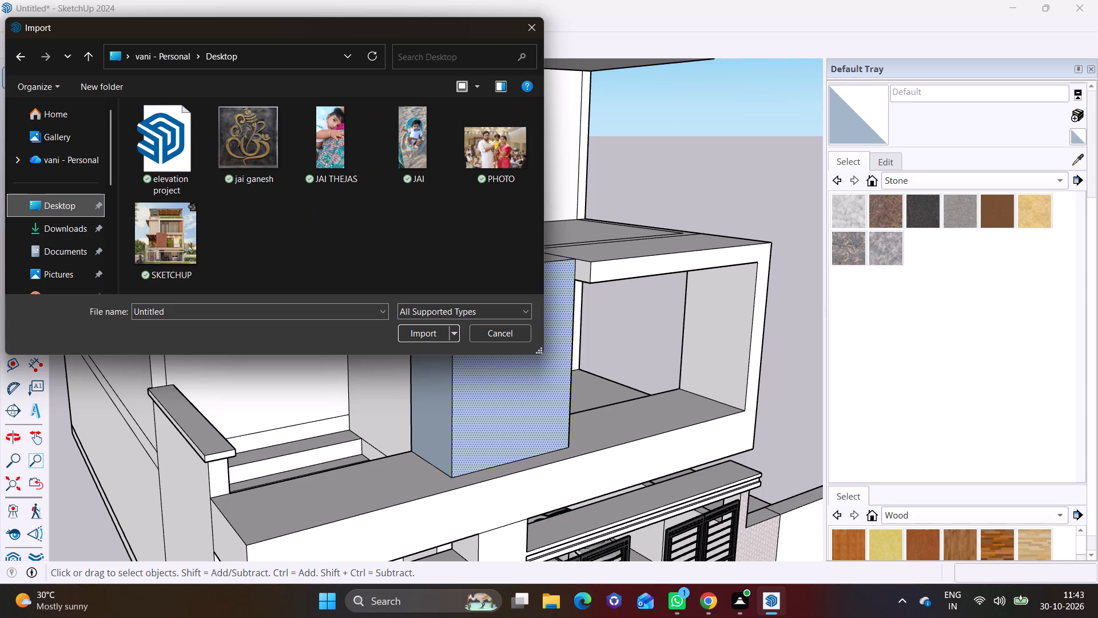
{"action": "left_click", "coordinate": [542, 31]}
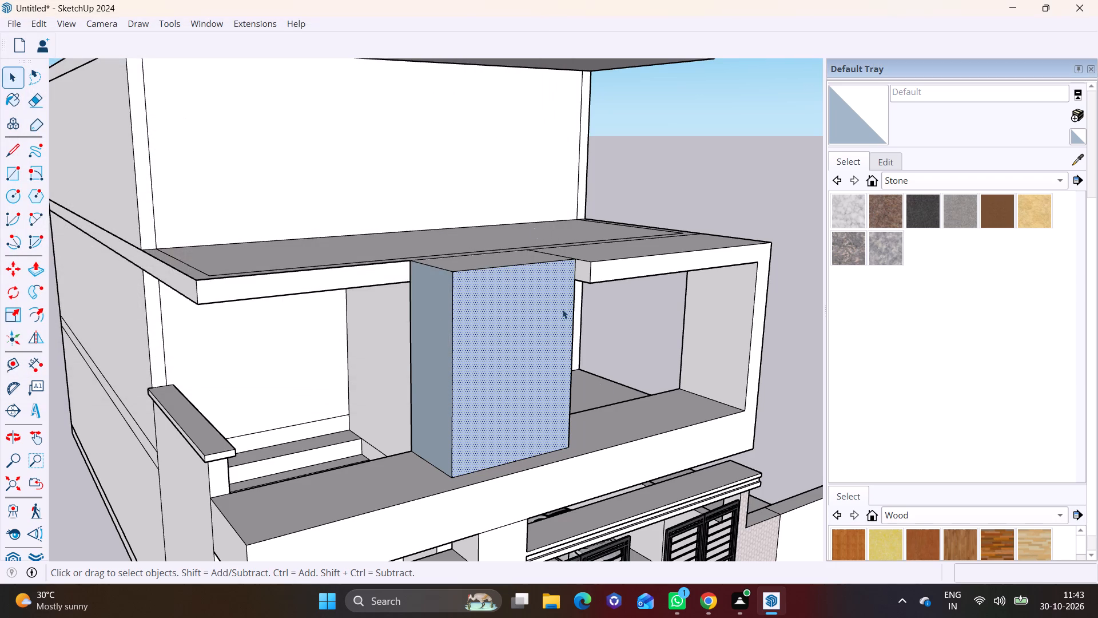
Switch to Chrome and save the brown MDF laser-cut wall panel image to Downloads as CUTTIN.
{"action": "left_click", "coordinate": [718, 595]}
{"action": "right_click", "coordinate": [827, 328]}
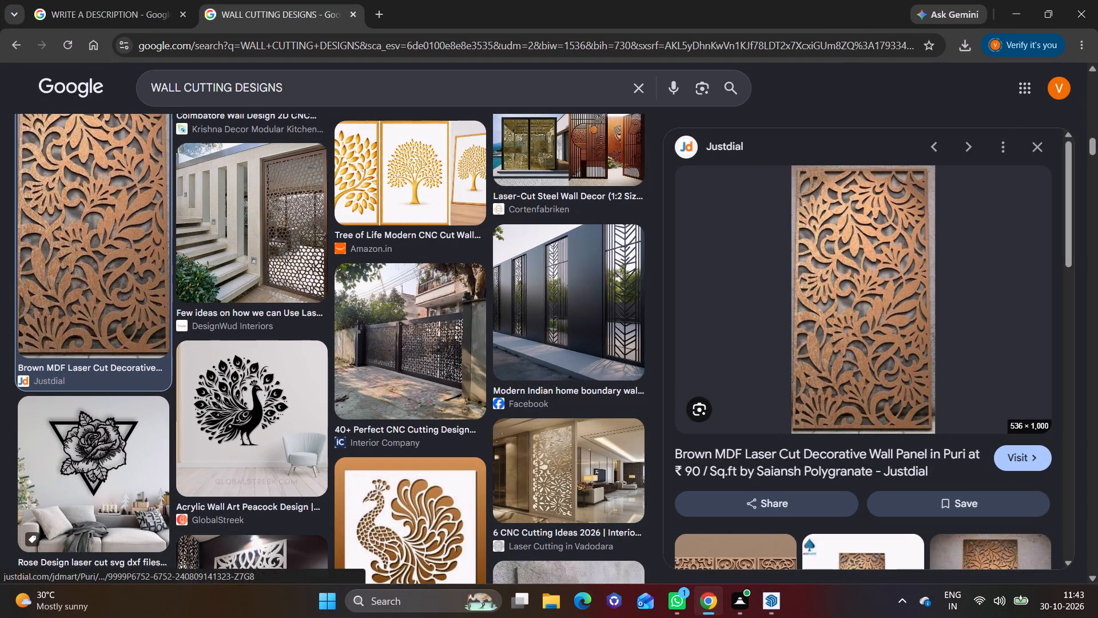
{"action": "left_click", "coordinate": [876, 211]}
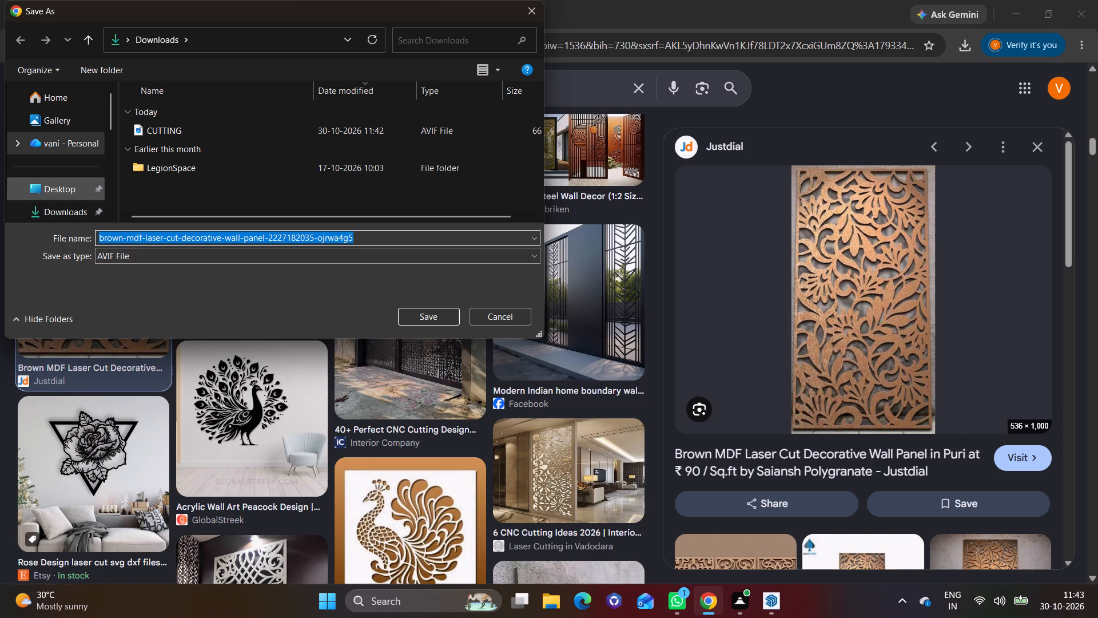
{"action": "left_click", "coordinate": [59, 207]}
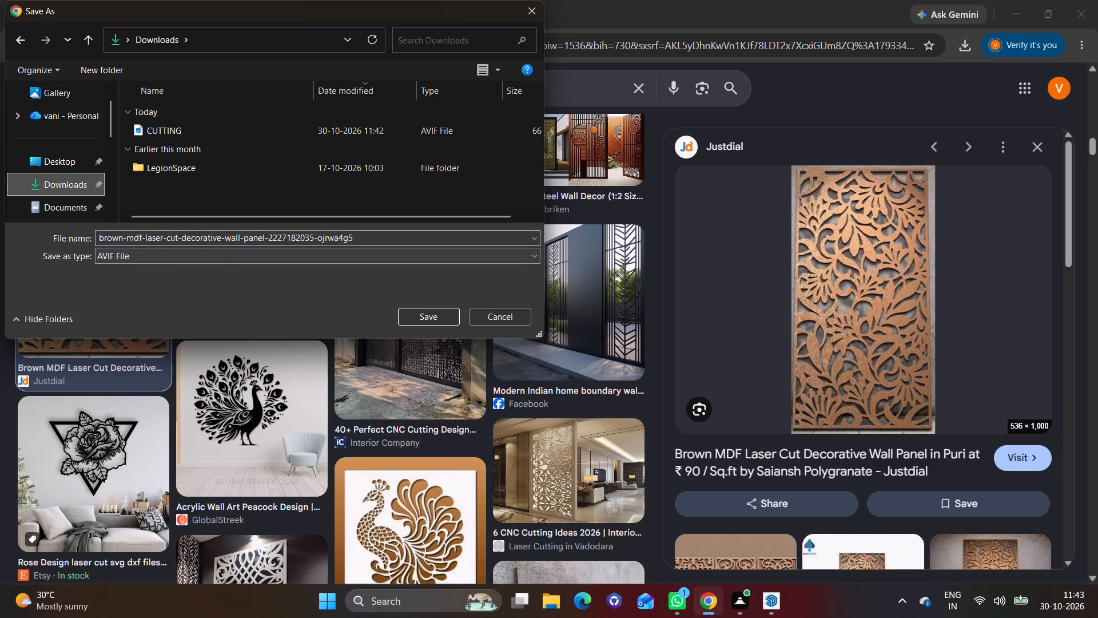
{"action": "left_click", "coordinate": [391, 241]}
{"action": "key", "text": "BackSpace"}
{"action": "type", "text": "CUTTI"}
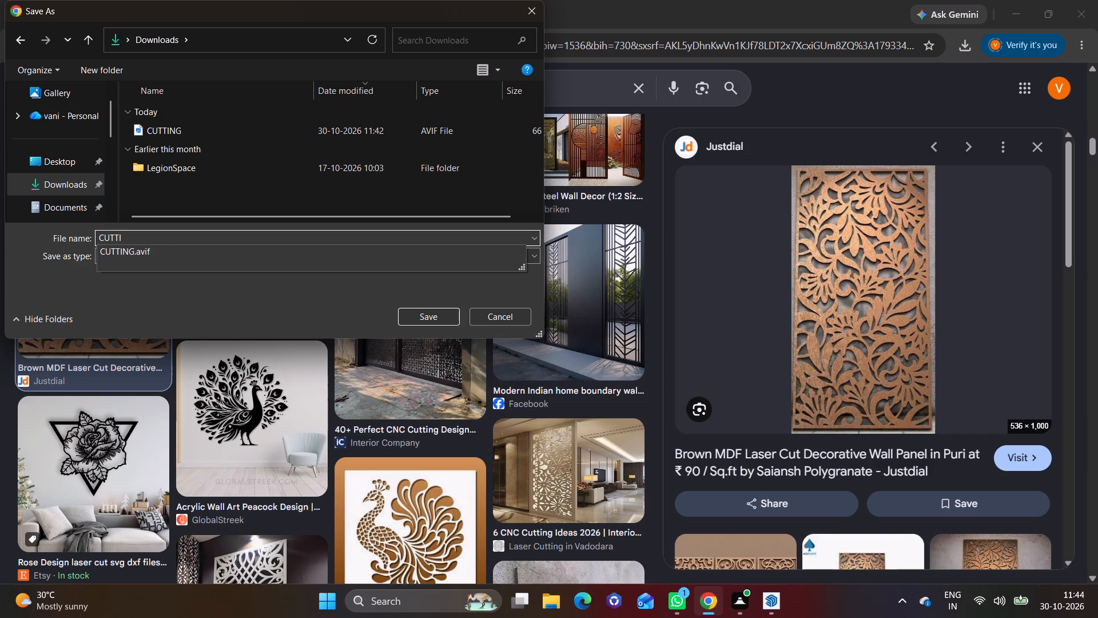
{"action": "key", "text": "n"}
{"action": "key", "text": "Return"}
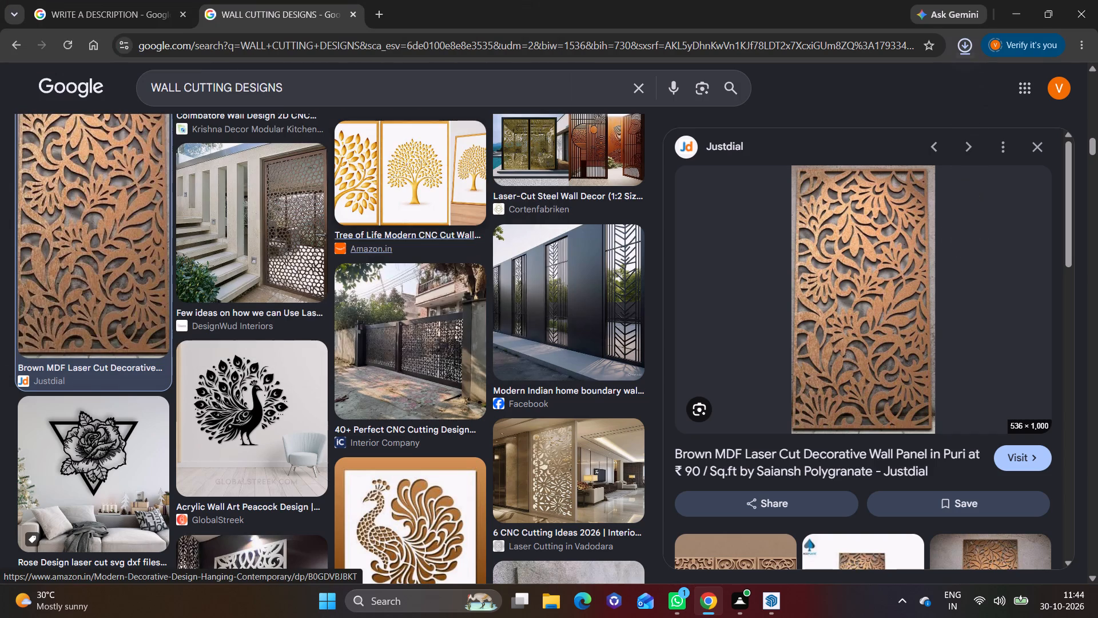
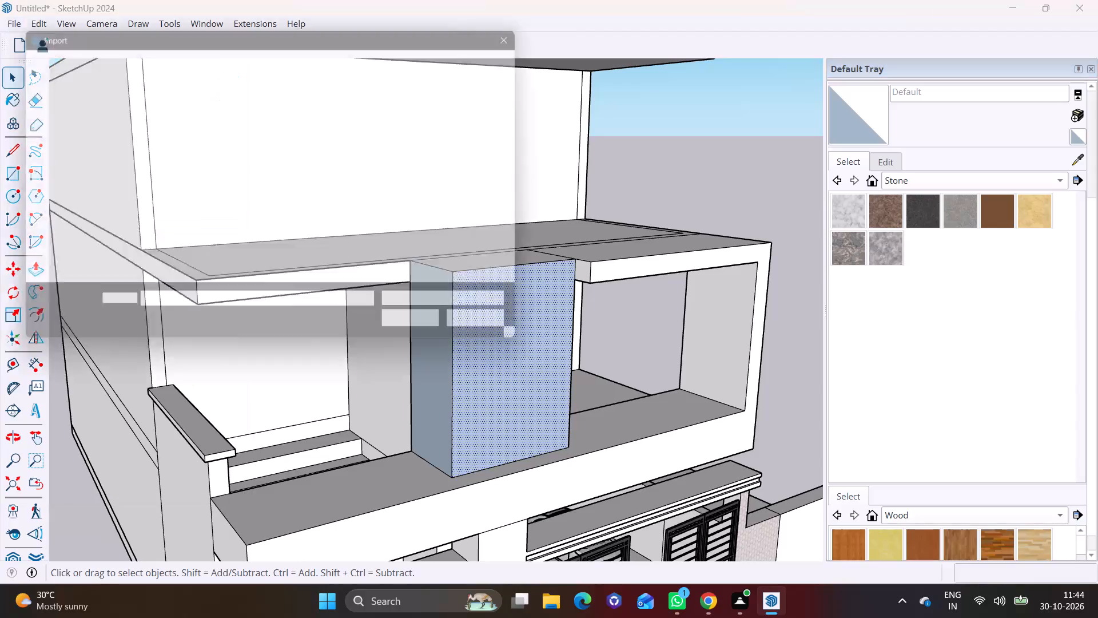
Look through the Downloads, Home, Desktop, Music, V-Ray and Crack folders for a file to import, leaving without importing anything.
{"action": "left_click", "coordinate": [65, 224]}
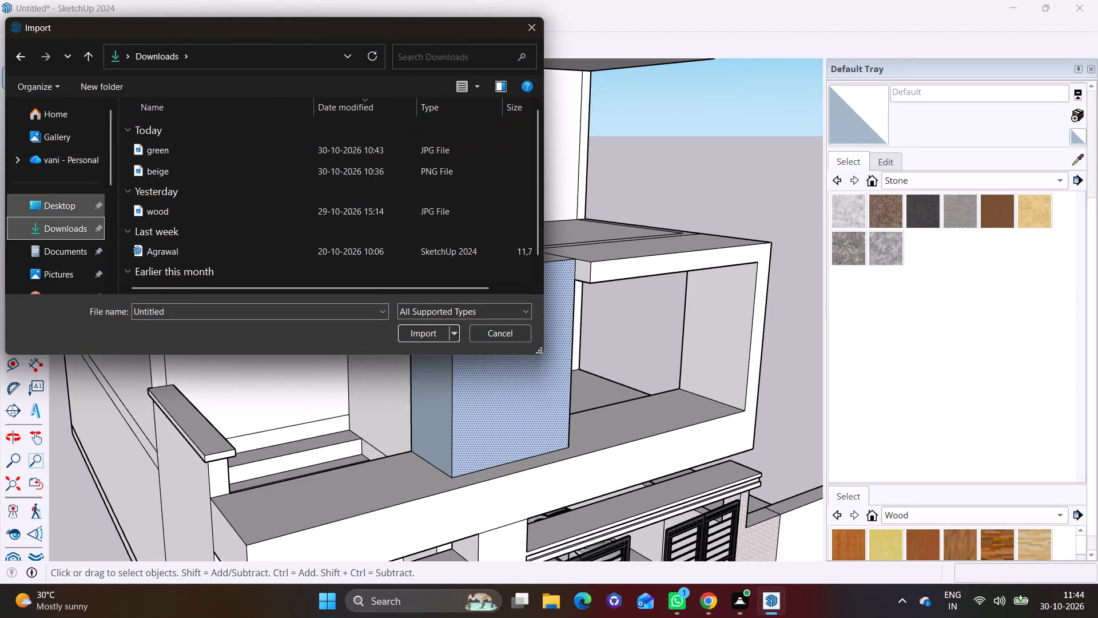
{"action": "scroll", "coordinate": [174, 203], "scroll_direction": "down", "scroll_amount": 5}
{"action": "scroll", "coordinate": [174, 203], "scroll_direction": "up", "scroll_amount": 2}
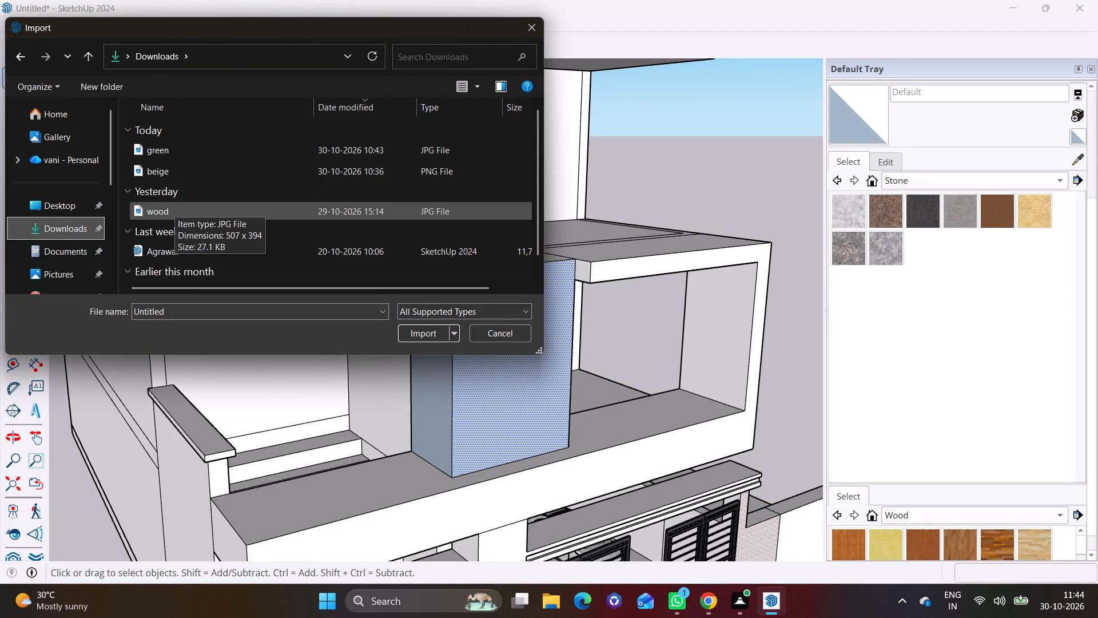
{"action": "scroll", "coordinate": [174, 203], "scroll_direction": "down", "scroll_amount": 3}
{"action": "left_click", "coordinate": [55, 113]}
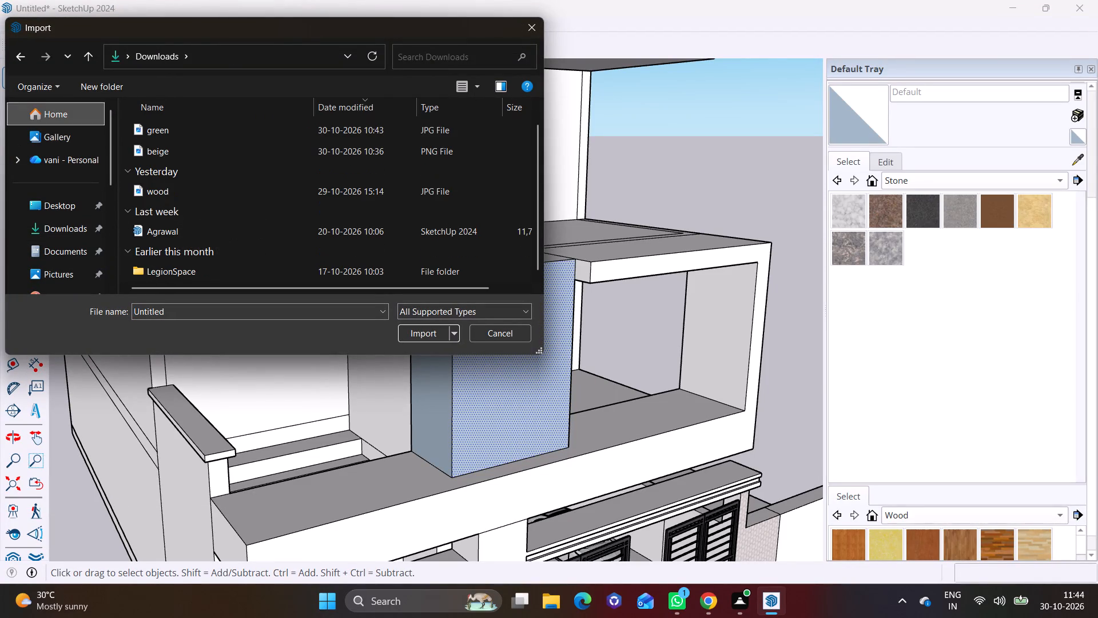
{"action": "left_click", "coordinate": [56, 256]}
{"action": "left_click", "coordinate": [66, 231]}
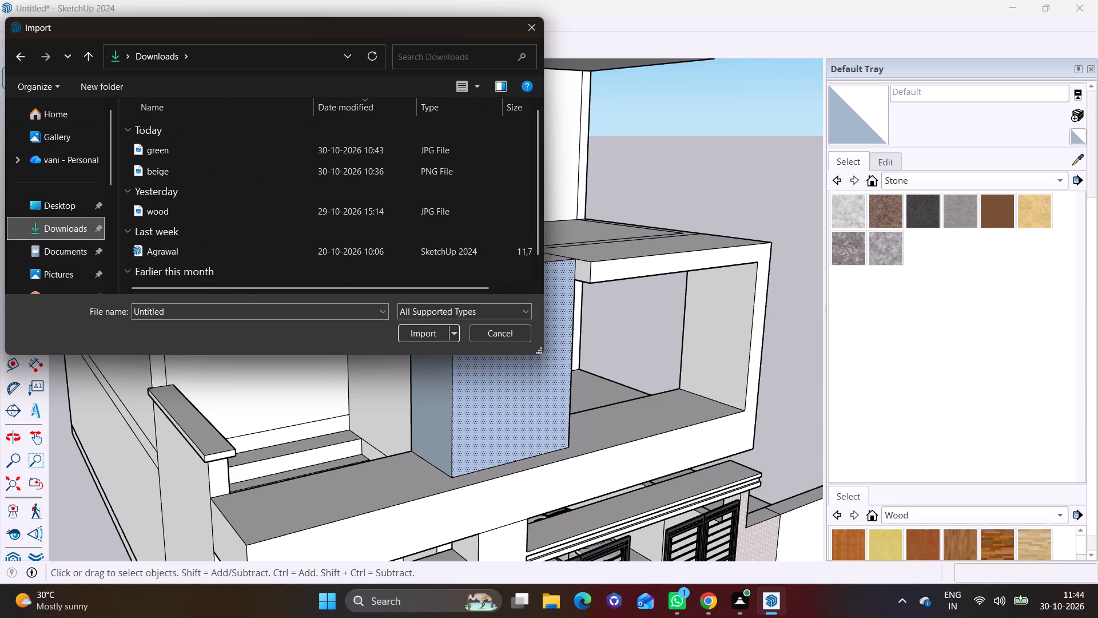
{"action": "left_click", "coordinate": [69, 208]}
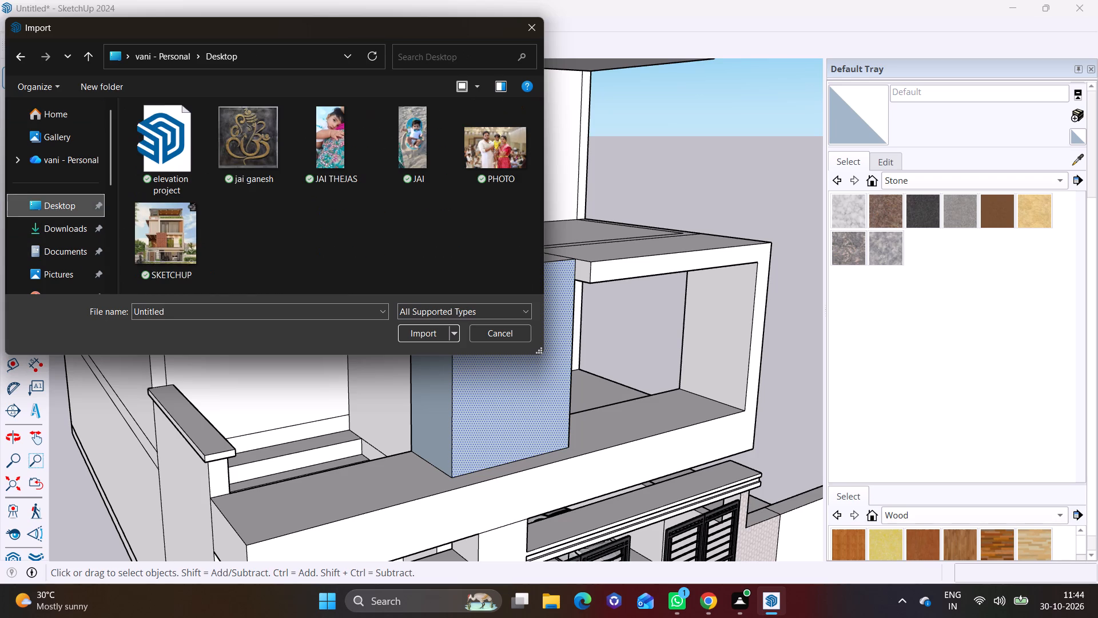
{"action": "scroll", "coordinate": [69, 208], "scroll_direction": "down", "scroll_amount": 2}
{"action": "left_click", "coordinate": [65, 126]}
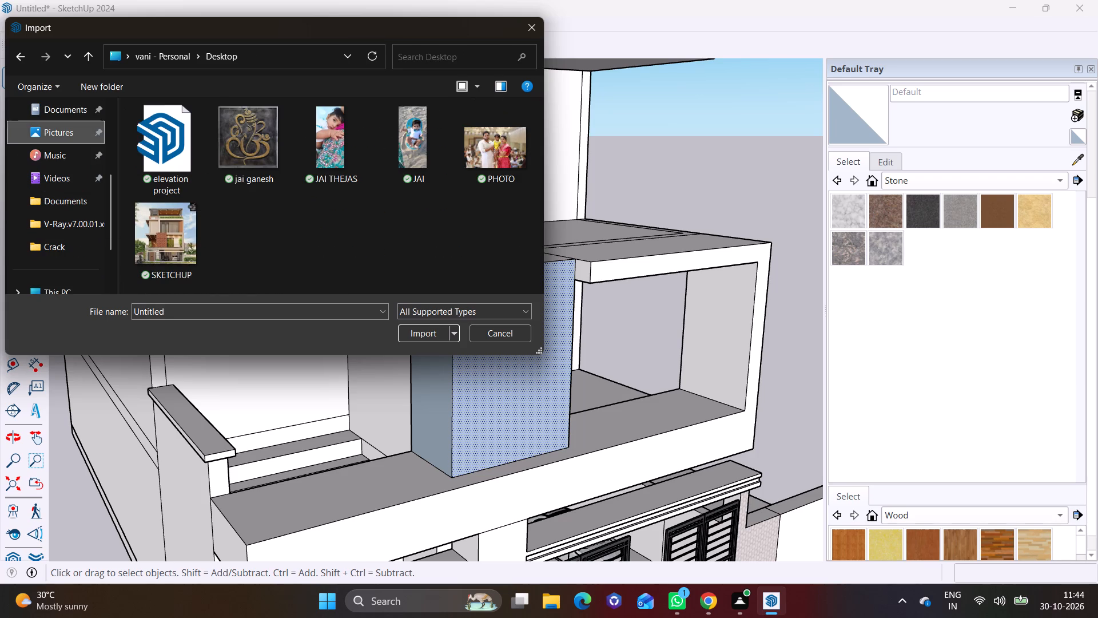
{"action": "left_click", "coordinate": [61, 164]}
{"action": "left_click", "coordinate": [62, 183]}
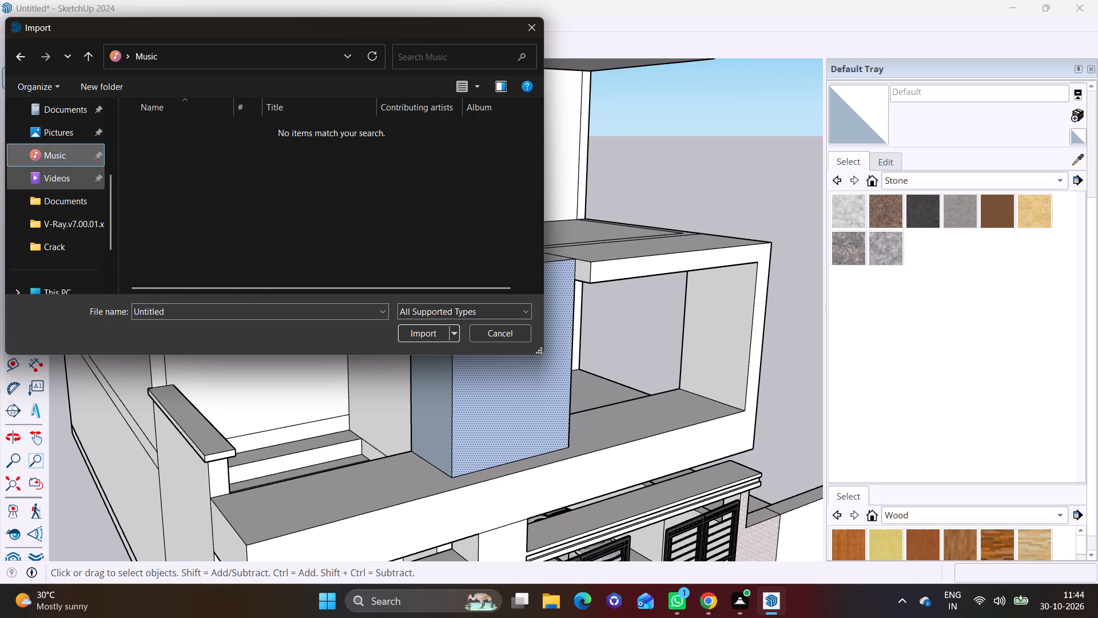
{"action": "left_click", "coordinate": [59, 200]}
{"action": "left_click", "coordinate": [66, 231]}
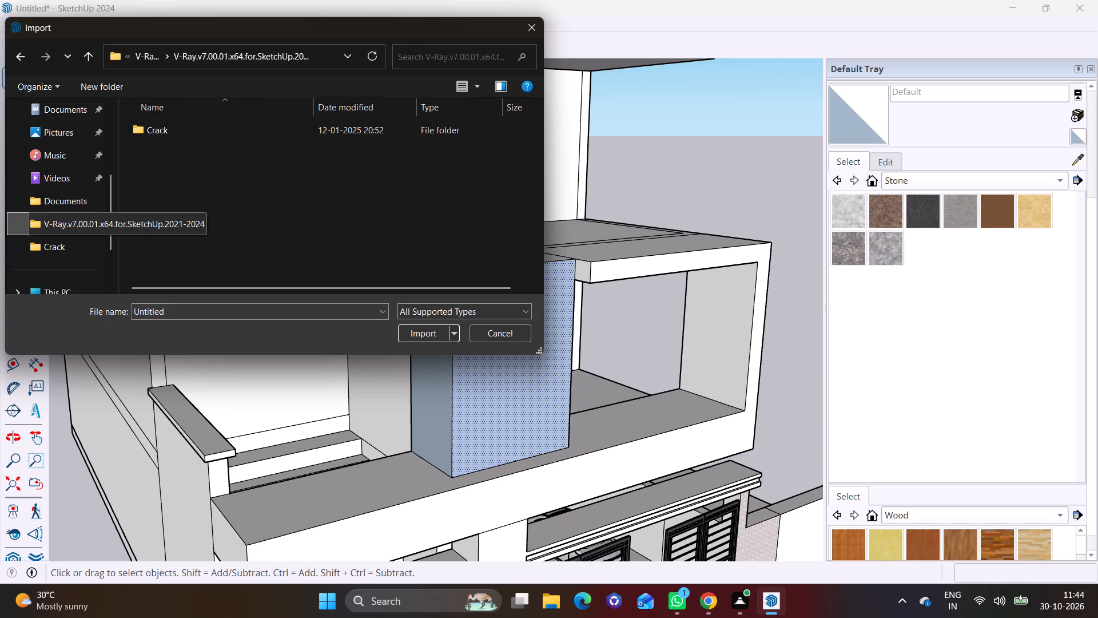
{"action": "left_click", "coordinate": [65, 244]}
{"action": "scroll", "coordinate": [65, 244], "scroll_direction": "down", "scroll_amount": 3}
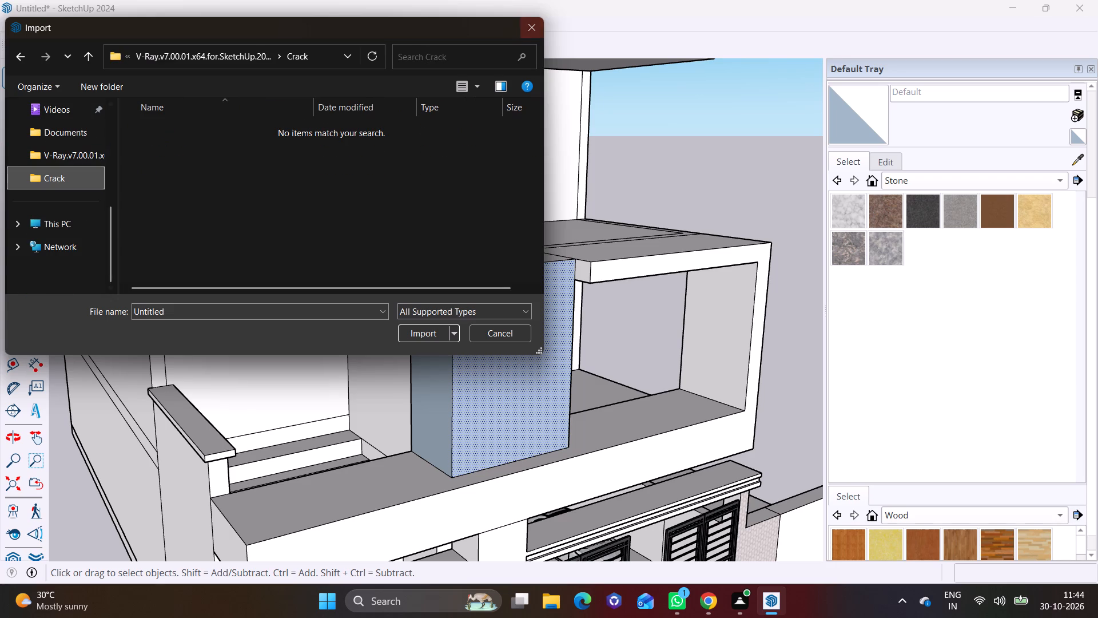
{"action": "left_click", "coordinate": [530, 21]}
Find the CNC CUTTING TEXTURE model among the 3D Warehouse "CNC CUTTING" results and load it directly into the model.
{"action": "scroll", "coordinate": [560, 212], "scroll_direction": "down", "scroll_amount": 1}
{"action": "middle_click_drag", "start_coordinate": [539, 195], "coordinate": [507, 144]}
{"action": "left_click", "coordinate": [793, 164]}
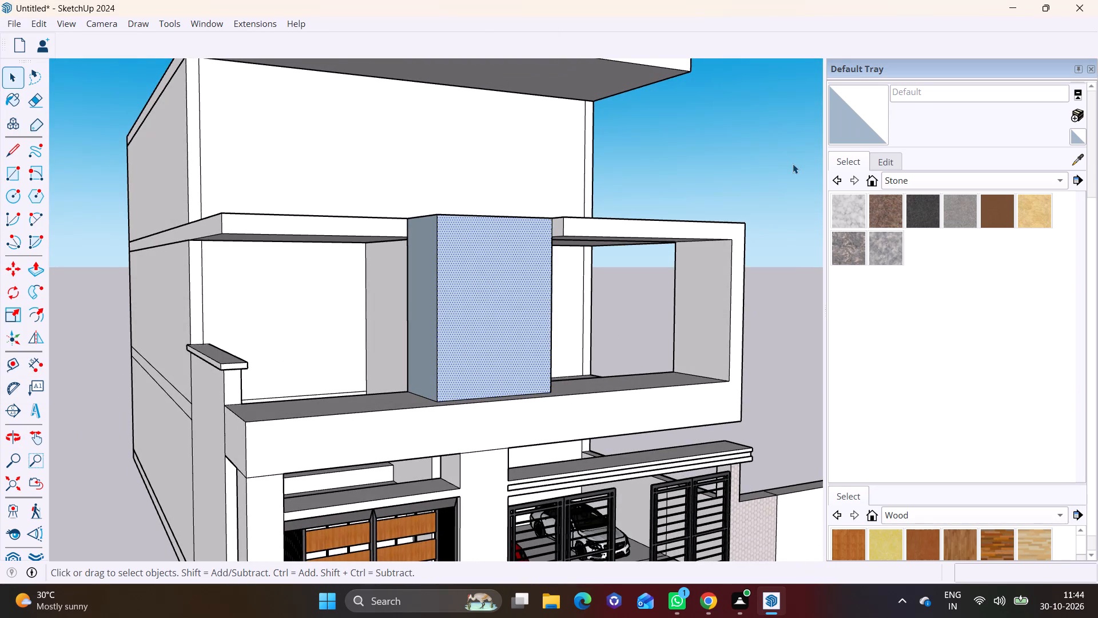
{"action": "middle_click_drag", "start_coordinate": [687, 193], "coordinate": [578, 224]}
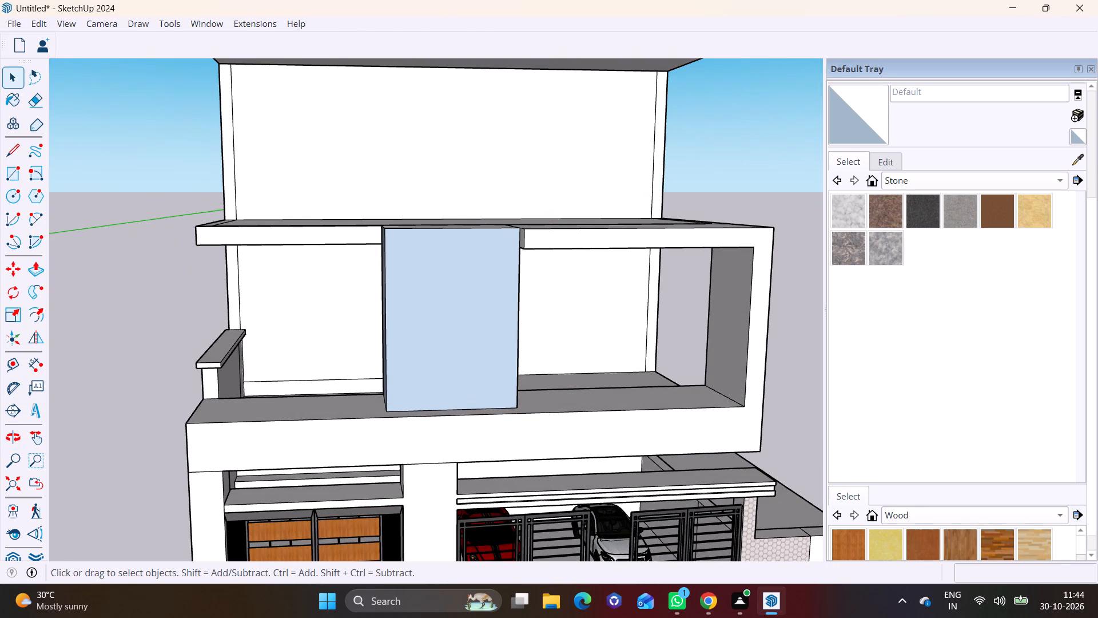
{"action": "left_click", "coordinate": [201, 21]}
{"action": "left_click", "coordinate": [244, 140]}
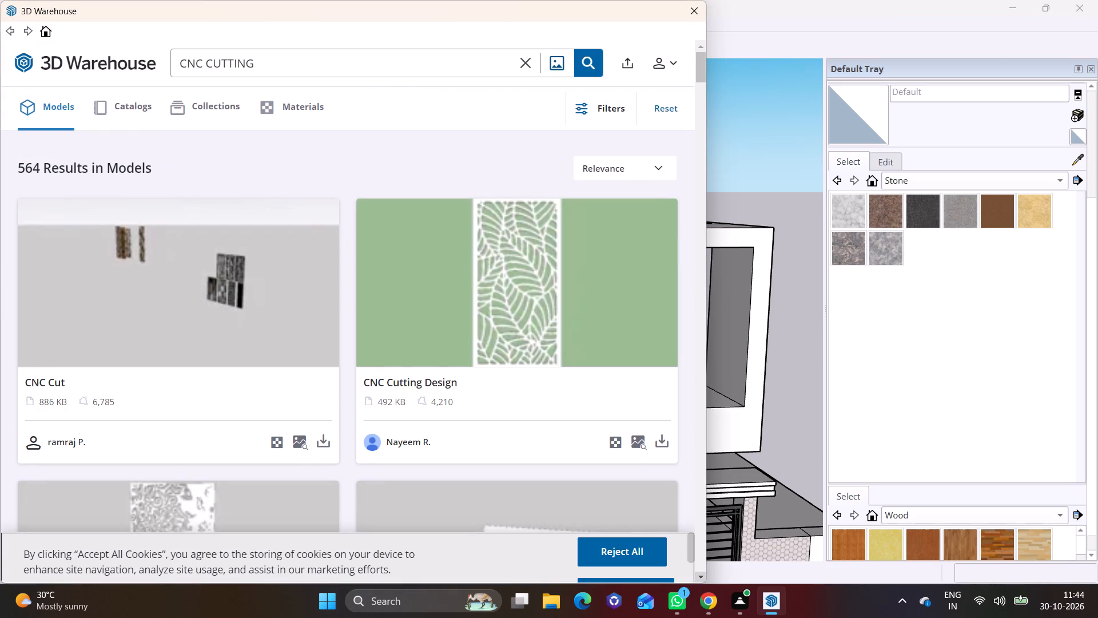
{"action": "left_click", "coordinate": [699, 580]}
{"action": "left_click", "coordinate": [699, 580]}
{"action": "left_click", "coordinate": [699, 580]}
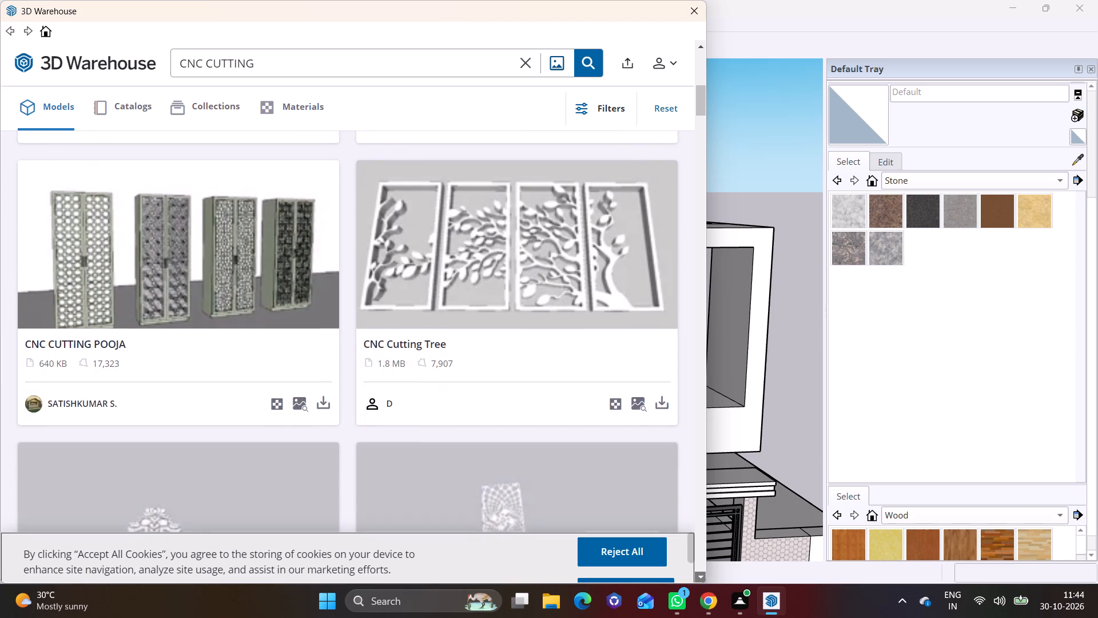
{"action": "left_click", "coordinate": [699, 580]}
{"action": "left_click", "coordinate": [699, 580]}
{"action": "left_click", "coordinate": [699, 580]}
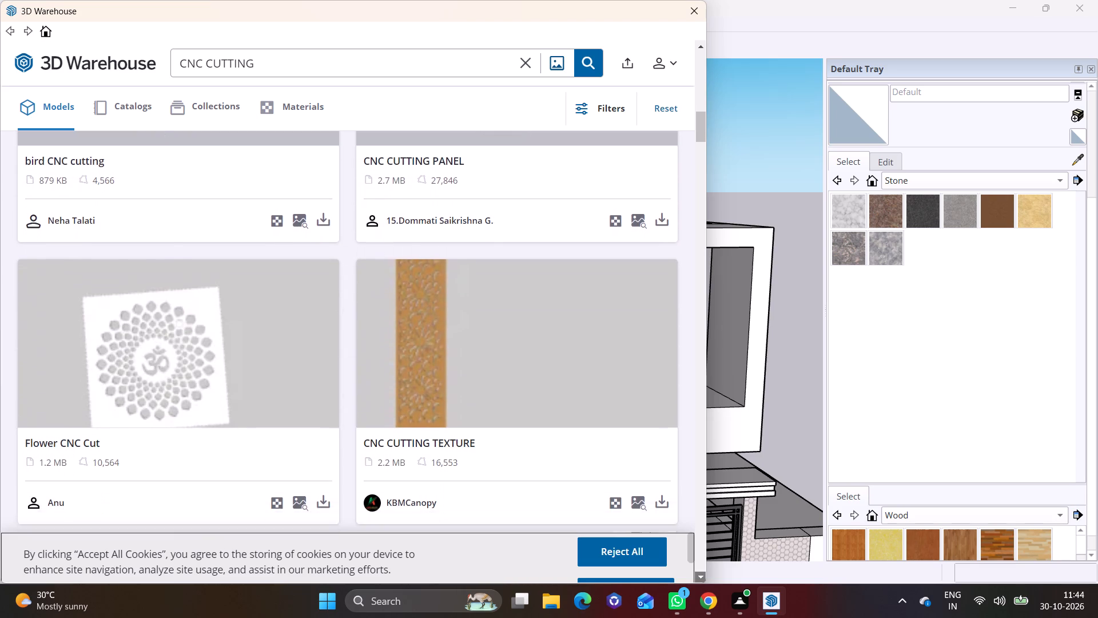
{"action": "left_click", "coordinate": [699, 580]}
{"action": "left_click", "coordinate": [668, 414]}
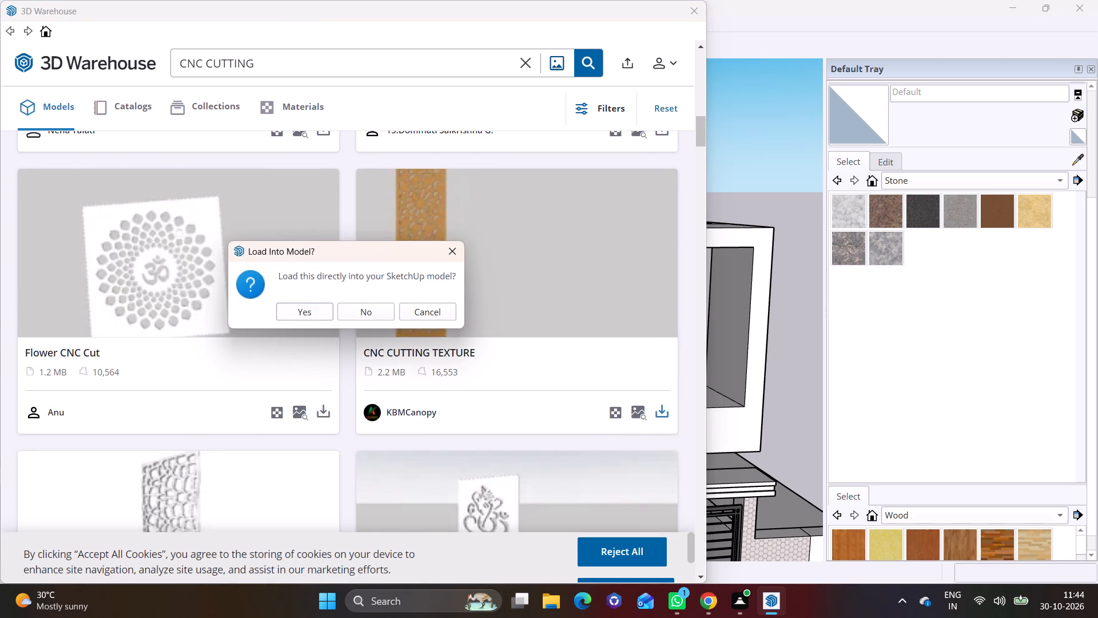
{"action": "left_click", "coordinate": [305, 303]}
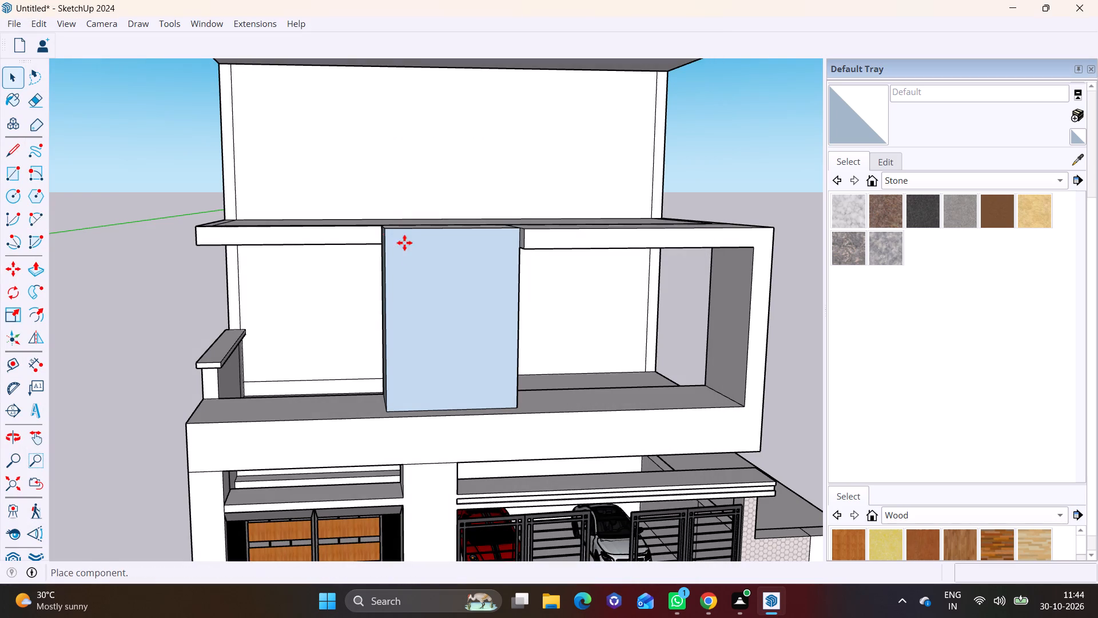
Place the loaded CNC cutting panel flat on top of the building's uppermost roof slab.
{"action": "scroll", "coordinate": [361, 253], "scroll_direction": "down", "scroll_amount": 4}
{"action": "middle_click_drag", "start_coordinate": [429, 183], "coordinate": [426, 312]}
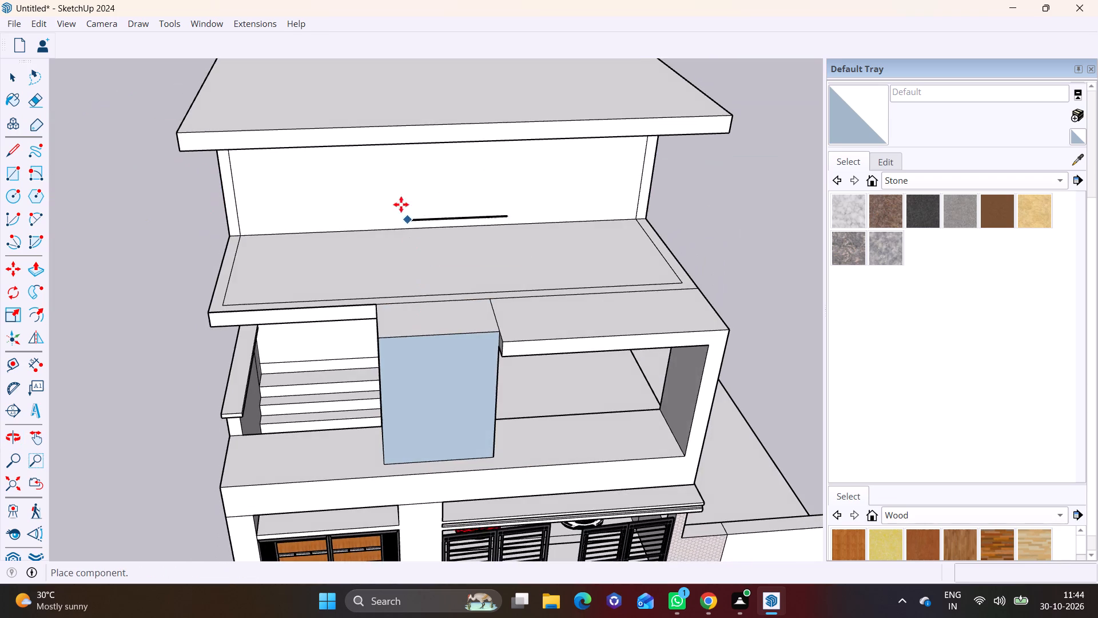
{"action": "scroll", "coordinate": [387, 154], "scroll_direction": "down", "scroll_amount": 5}
{"action": "middle_click_drag", "start_coordinate": [389, 154], "coordinate": [411, 375], "text": "shift"}
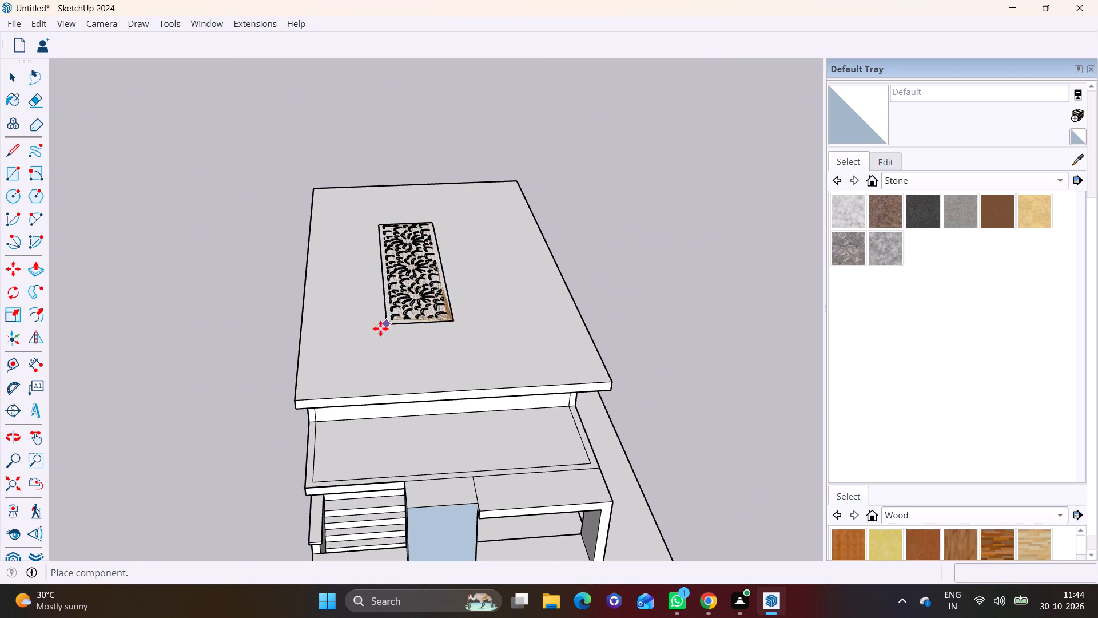
{"action": "left_click", "coordinate": [377, 330]}
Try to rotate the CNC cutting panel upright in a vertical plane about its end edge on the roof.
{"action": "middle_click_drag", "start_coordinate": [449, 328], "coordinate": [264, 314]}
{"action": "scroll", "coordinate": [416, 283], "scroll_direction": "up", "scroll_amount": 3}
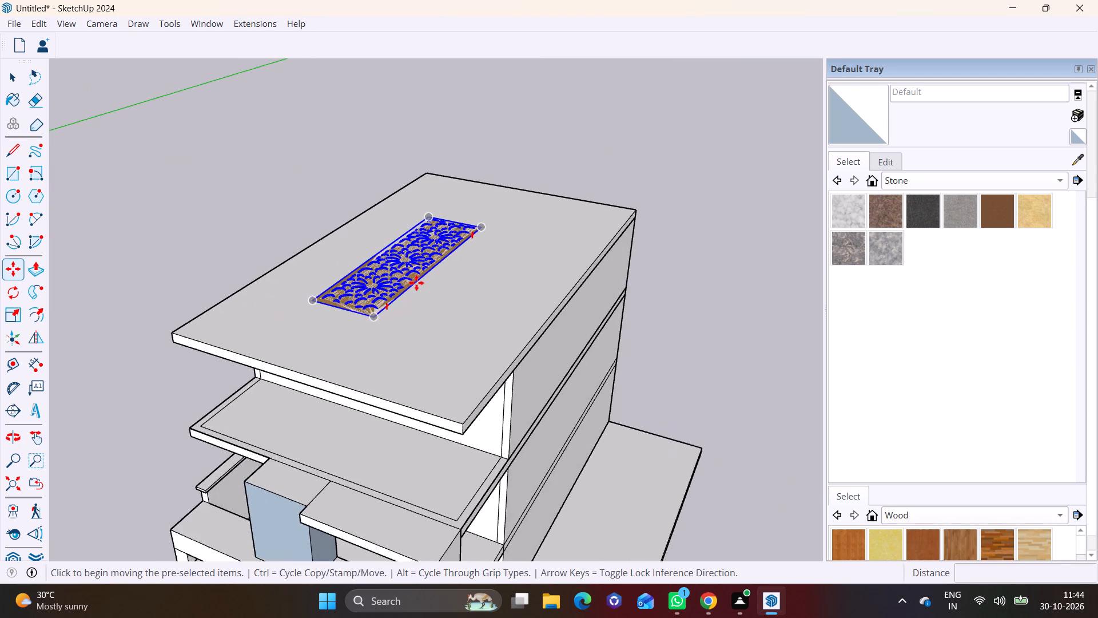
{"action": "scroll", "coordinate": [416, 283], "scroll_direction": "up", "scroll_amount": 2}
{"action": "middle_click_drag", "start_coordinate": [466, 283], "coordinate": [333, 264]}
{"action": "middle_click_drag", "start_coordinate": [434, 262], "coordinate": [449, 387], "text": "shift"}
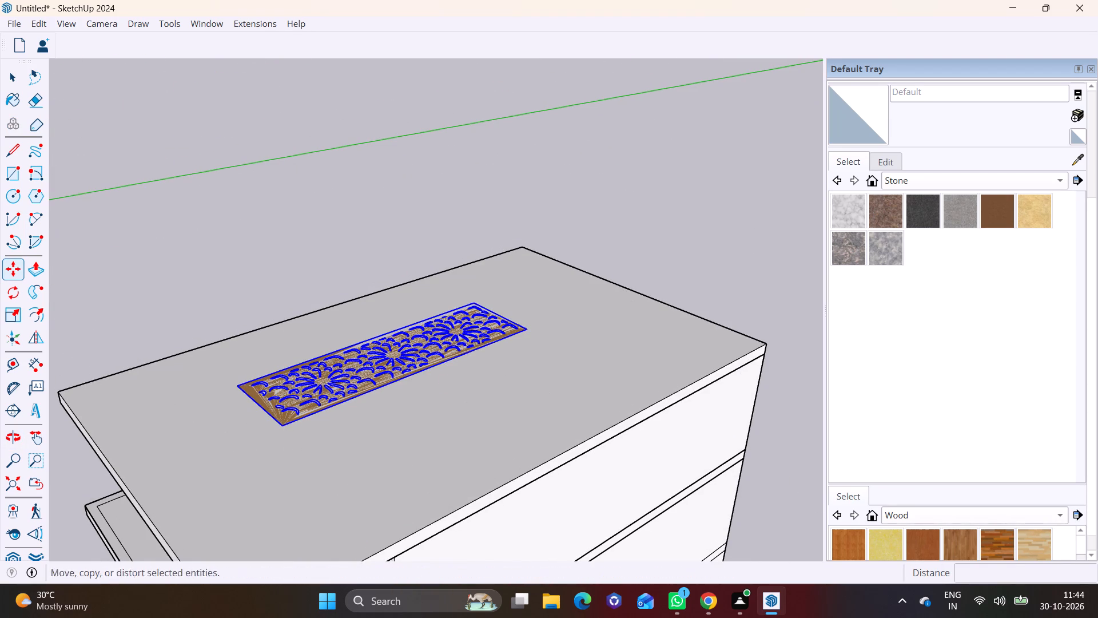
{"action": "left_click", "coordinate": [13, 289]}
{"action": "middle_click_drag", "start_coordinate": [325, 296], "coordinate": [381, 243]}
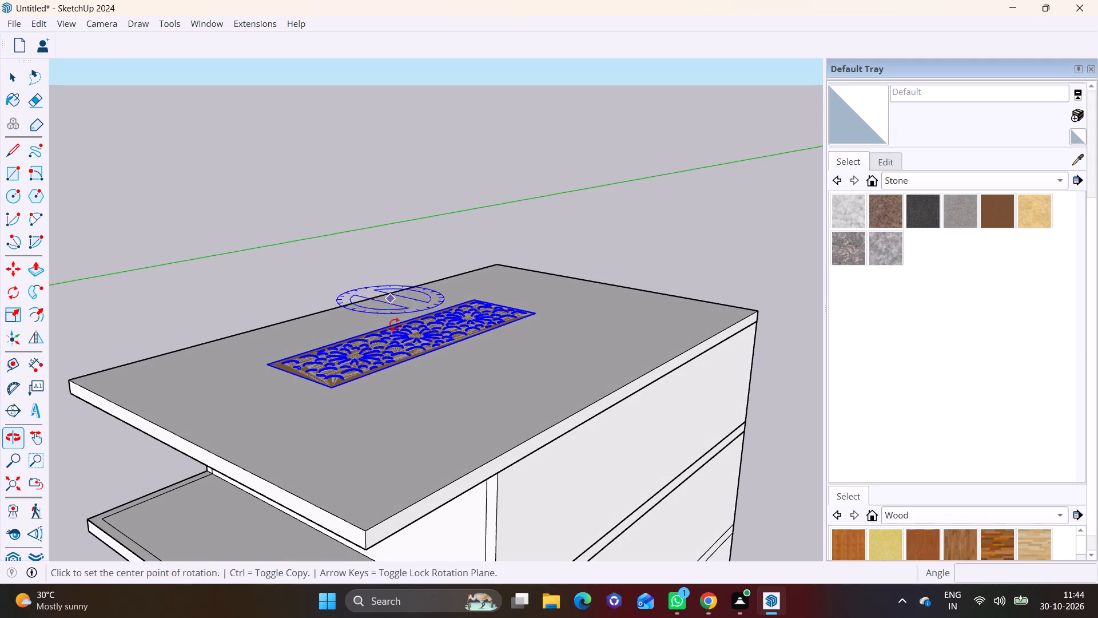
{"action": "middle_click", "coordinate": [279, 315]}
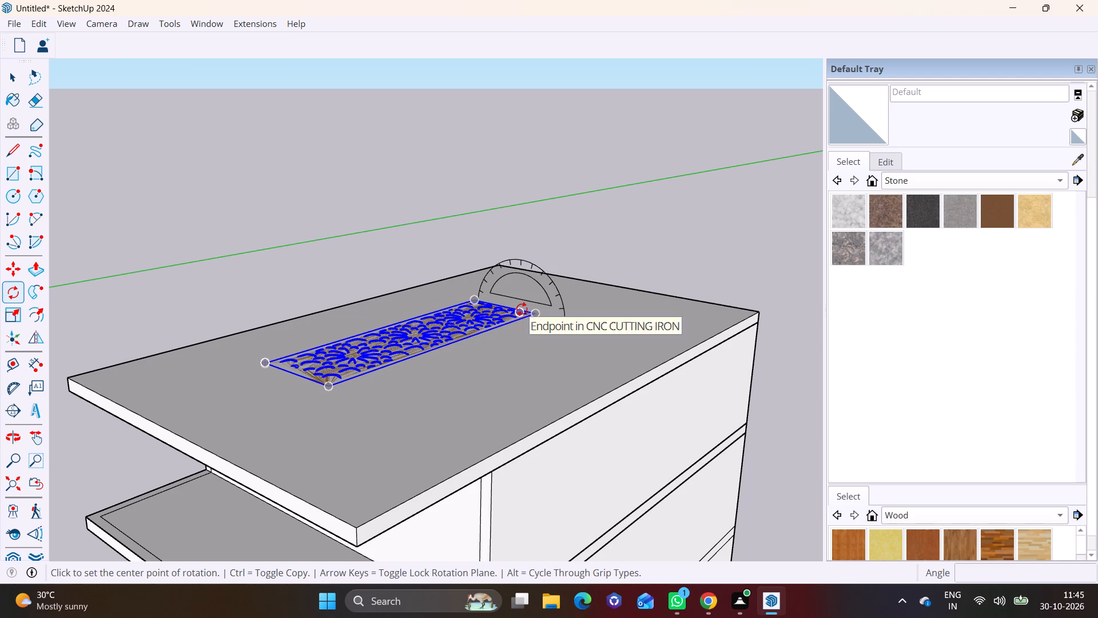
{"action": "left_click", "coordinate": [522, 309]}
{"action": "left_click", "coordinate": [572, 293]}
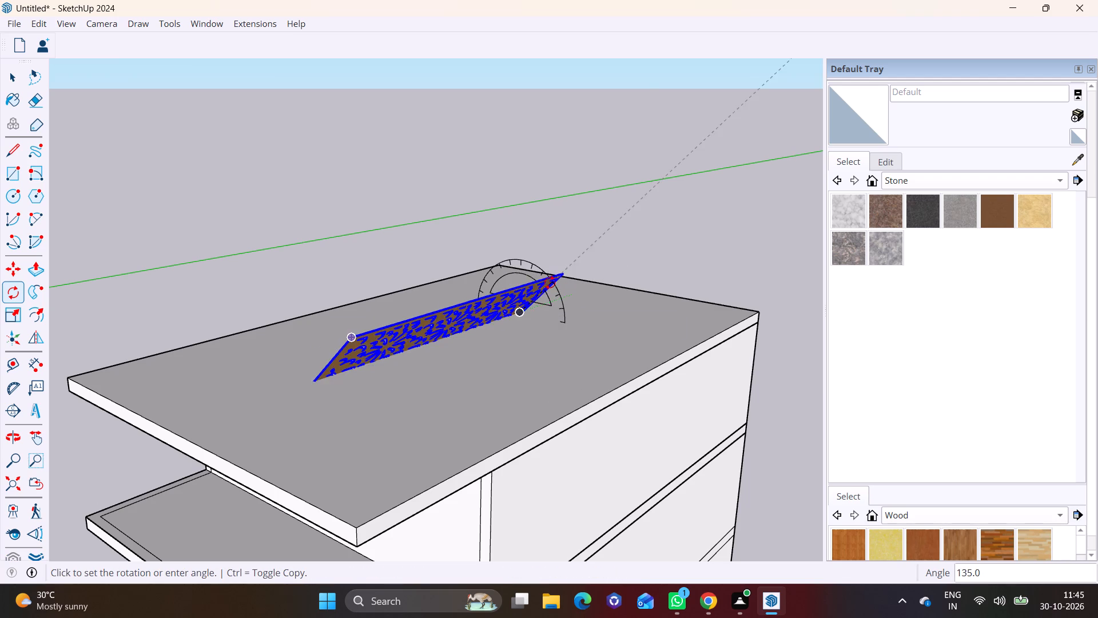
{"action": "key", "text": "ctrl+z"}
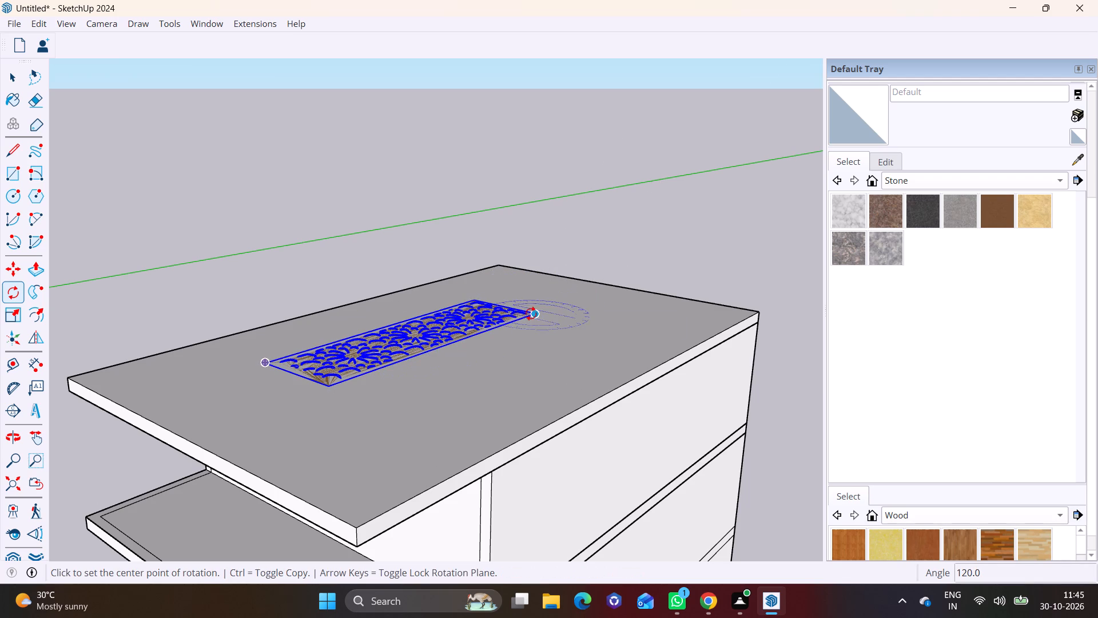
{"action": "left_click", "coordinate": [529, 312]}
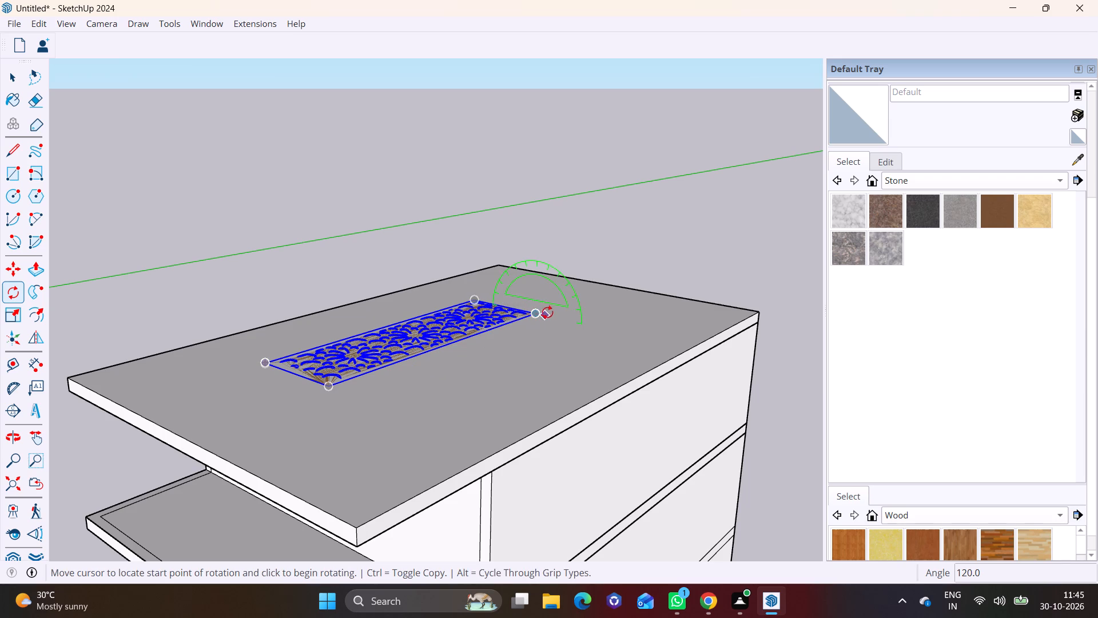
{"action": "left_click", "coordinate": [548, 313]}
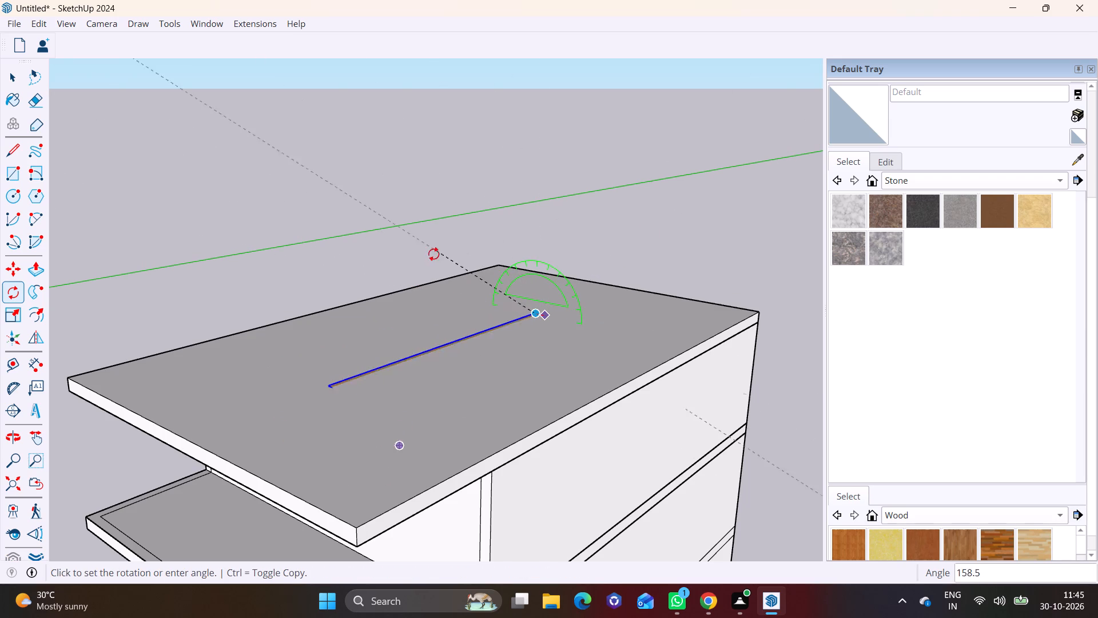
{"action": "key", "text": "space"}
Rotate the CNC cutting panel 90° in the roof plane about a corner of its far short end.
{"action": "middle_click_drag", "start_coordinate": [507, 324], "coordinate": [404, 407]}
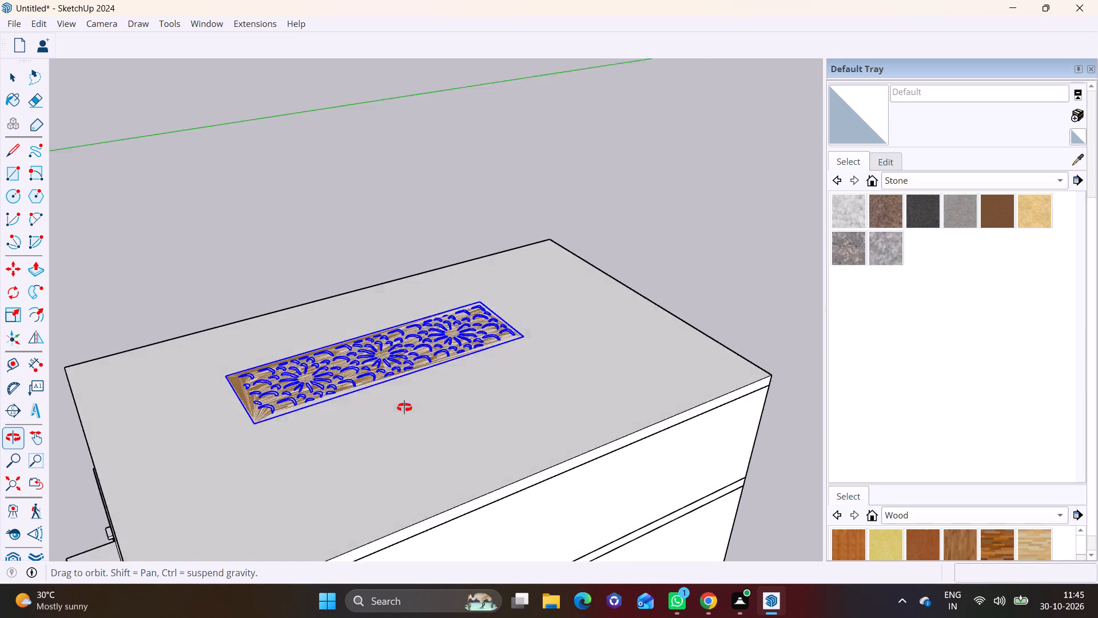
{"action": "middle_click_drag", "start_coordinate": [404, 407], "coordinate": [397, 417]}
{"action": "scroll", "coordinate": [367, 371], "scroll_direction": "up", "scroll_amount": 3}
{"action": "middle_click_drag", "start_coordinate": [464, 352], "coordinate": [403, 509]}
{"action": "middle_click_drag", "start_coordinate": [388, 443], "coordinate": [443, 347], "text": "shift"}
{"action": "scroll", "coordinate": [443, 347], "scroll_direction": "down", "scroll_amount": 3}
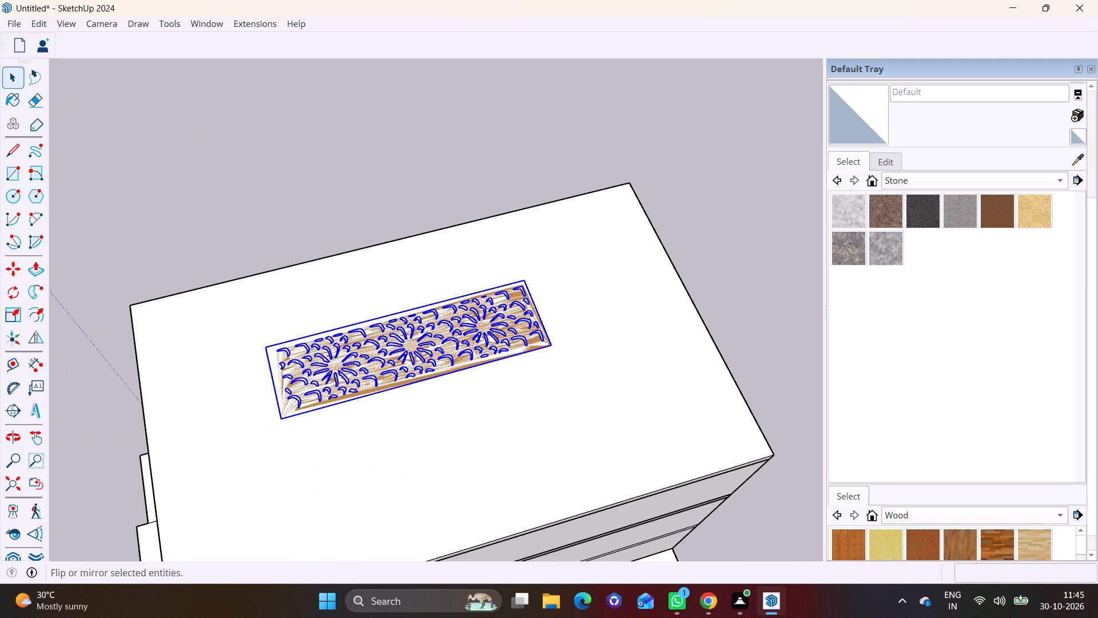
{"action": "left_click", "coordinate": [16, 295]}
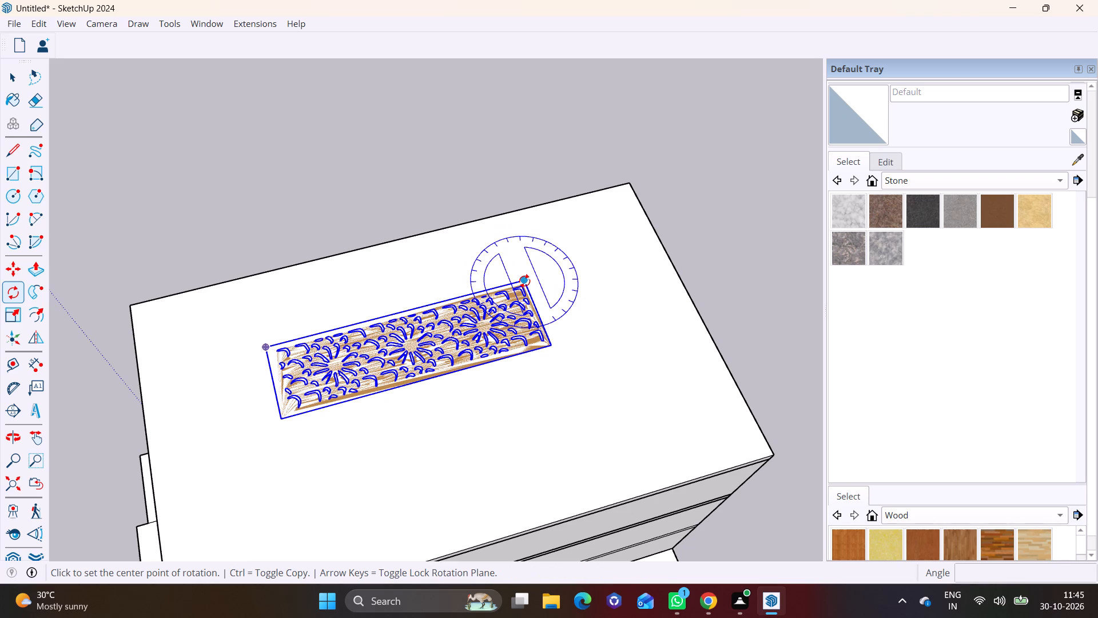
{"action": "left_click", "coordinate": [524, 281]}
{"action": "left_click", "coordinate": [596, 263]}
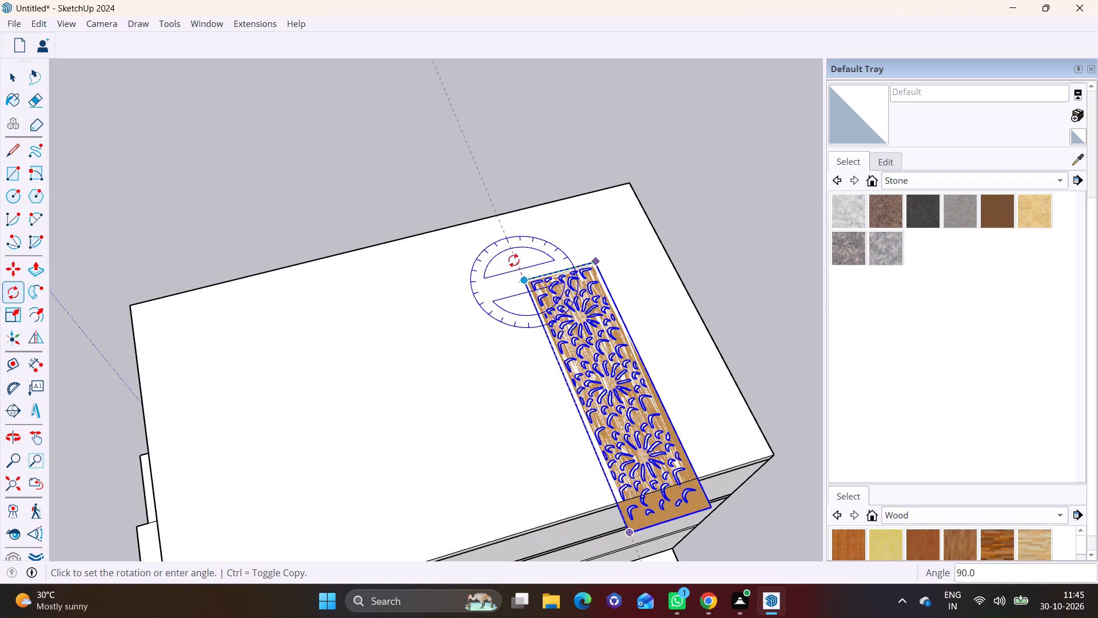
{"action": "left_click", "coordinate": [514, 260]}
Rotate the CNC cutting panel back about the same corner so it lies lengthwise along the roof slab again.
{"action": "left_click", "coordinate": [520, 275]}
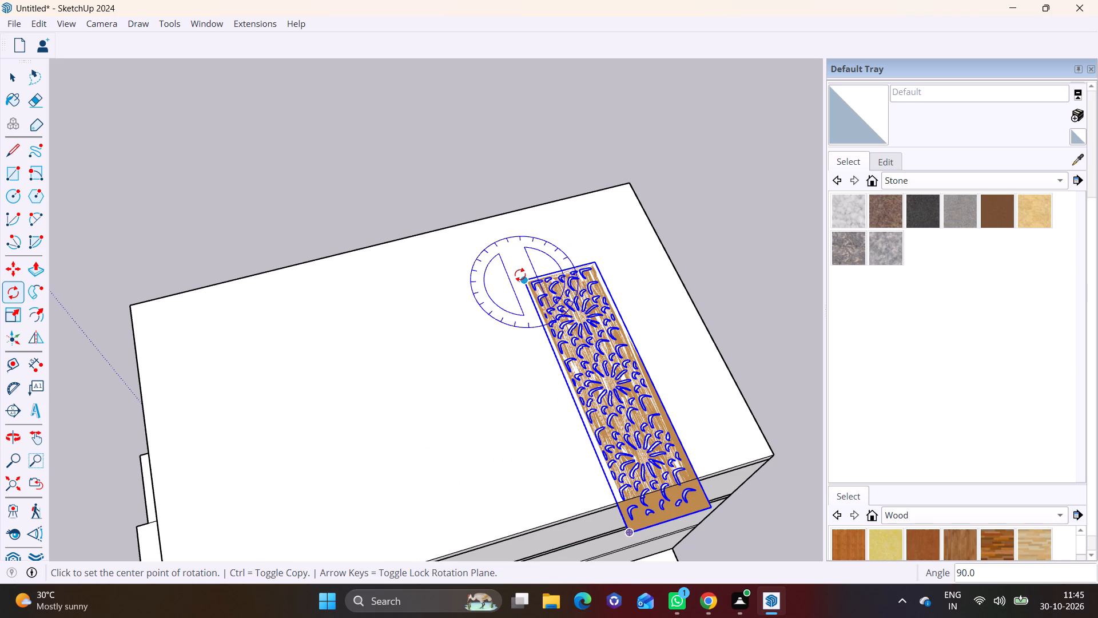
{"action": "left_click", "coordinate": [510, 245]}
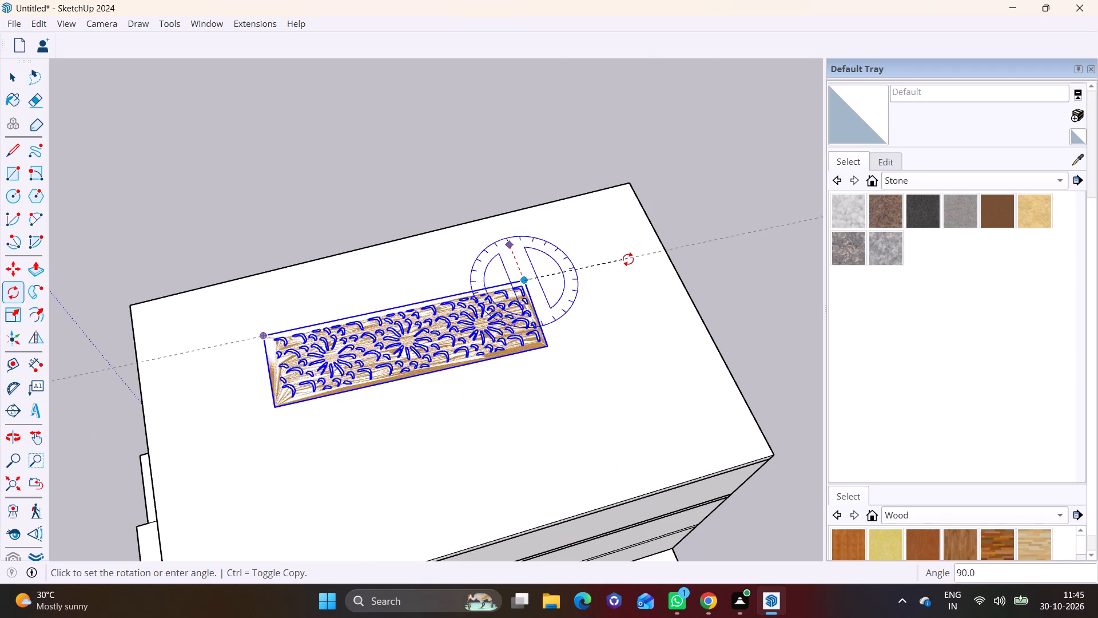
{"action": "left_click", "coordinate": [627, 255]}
Rotate the CNC cutting panel about 90° upright around its long edge so it stands on the roof slab.
{"action": "middle_click_drag", "start_coordinate": [547, 348], "coordinate": [515, 180]}
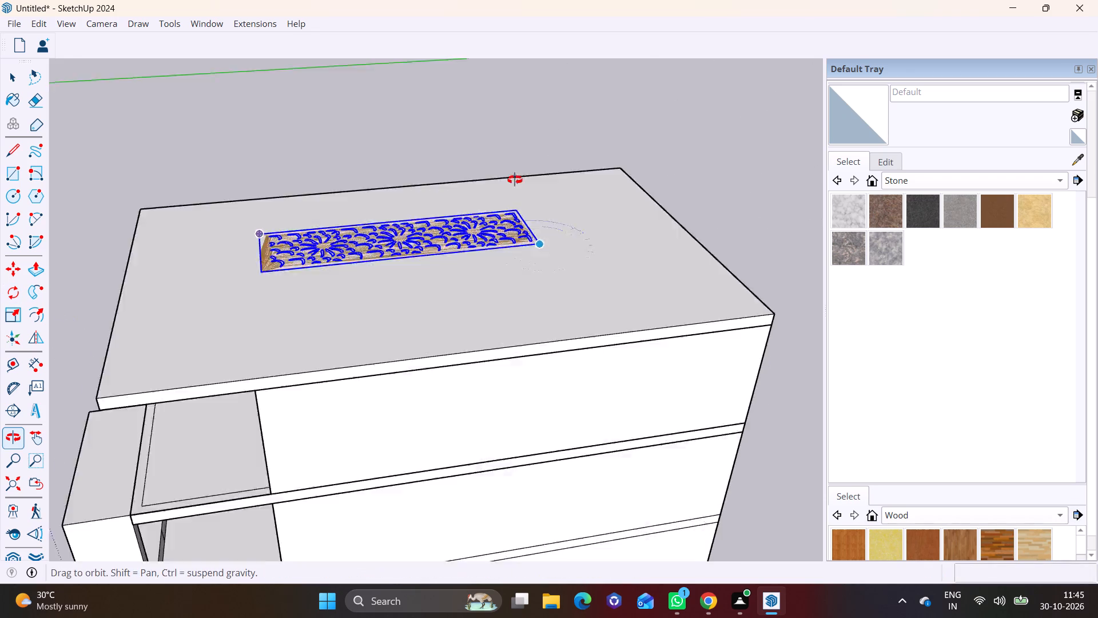
{"action": "middle_click_drag", "start_coordinate": [515, 180], "coordinate": [501, 134]}
{"action": "scroll", "coordinate": [494, 215], "scroll_direction": "down", "scroll_amount": 2}
{"action": "middle_click_drag", "start_coordinate": [477, 232], "coordinate": [479, 380]}
{"action": "middle_click_drag", "start_coordinate": [524, 327], "coordinate": [506, 290]}
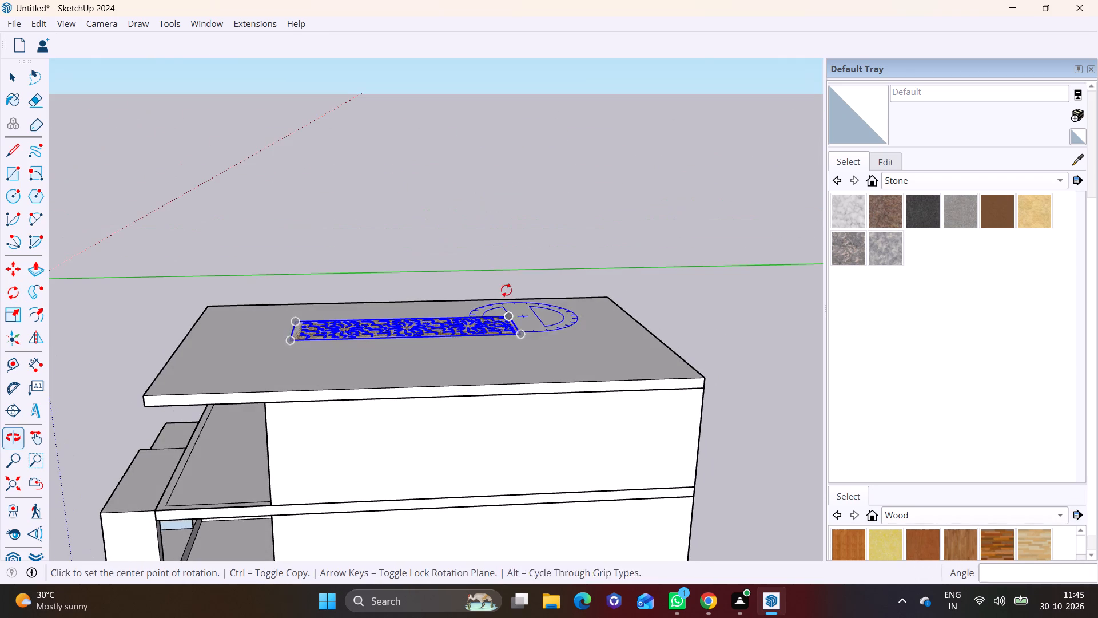
{"action": "middle_click_drag", "start_coordinate": [519, 334], "coordinate": [609, 306]}
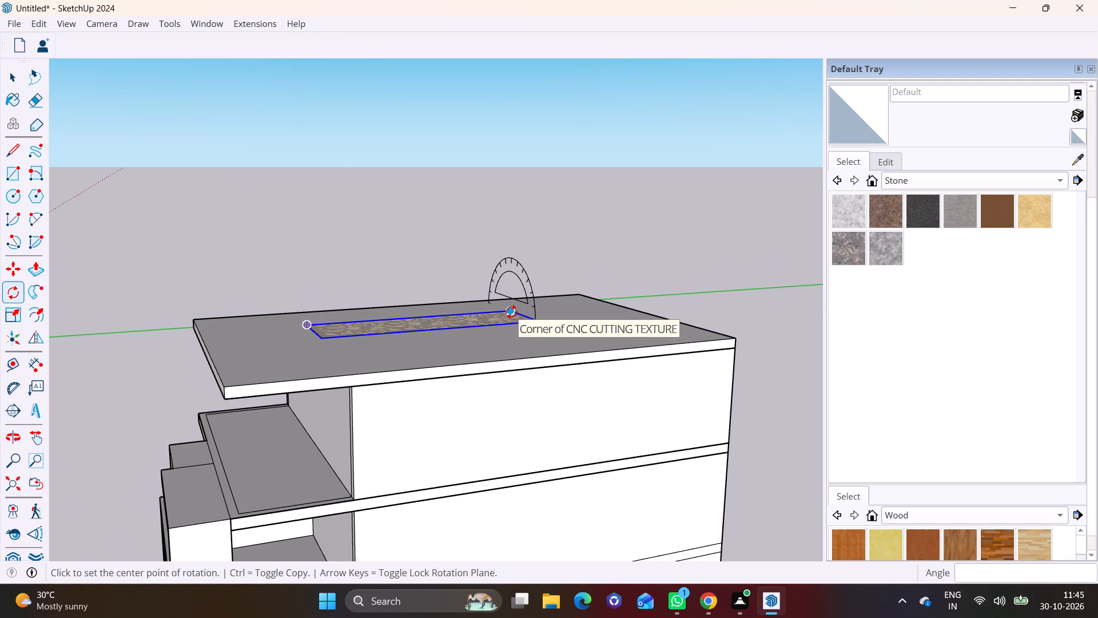
{"action": "left_click", "coordinate": [511, 312]}
{"action": "left_click", "coordinate": [570, 304]}
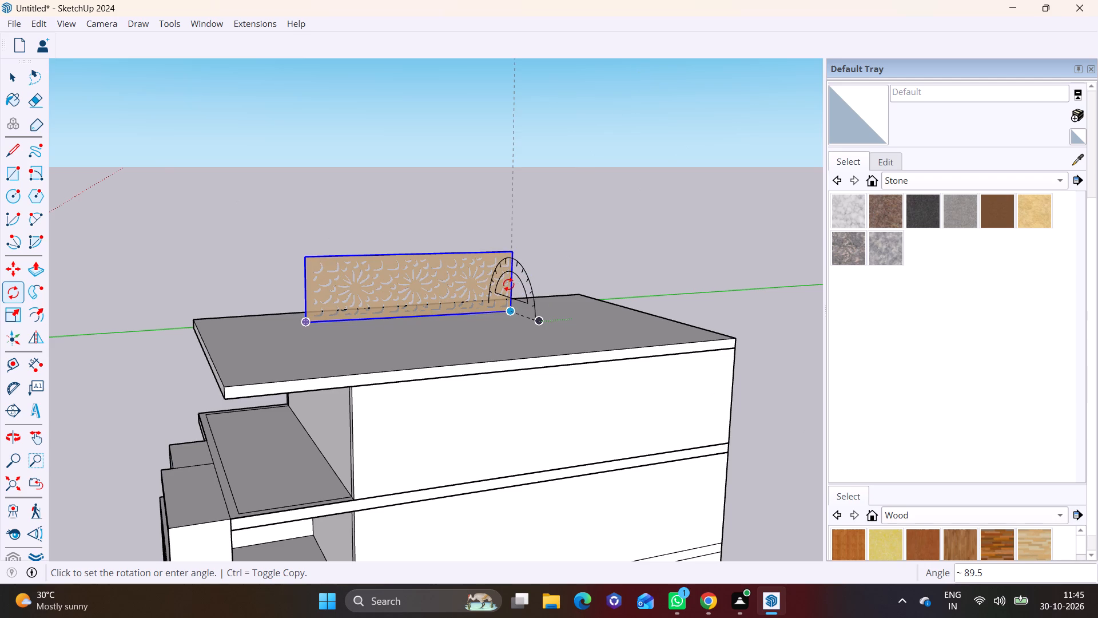
{"action": "left_click", "coordinate": [507, 283]}
Rotate the upright CNC panel about 88° within its own vertical plane so it stands tall on its short end.
{"action": "scroll", "coordinate": [415, 308], "scroll_direction": "down", "scroll_amount": 1}
{"action": "middle_click_drag", "start_coordinate": [415, 308], "coordinate": [753, 317]}
{"action": "middle_click_drag", "start_coordinate": [441, 315], "coordinate": [807, 354]}
{"action": "middle_click_drag", "start_coordinate": [513, 309], "coordinate": [610, 315]}
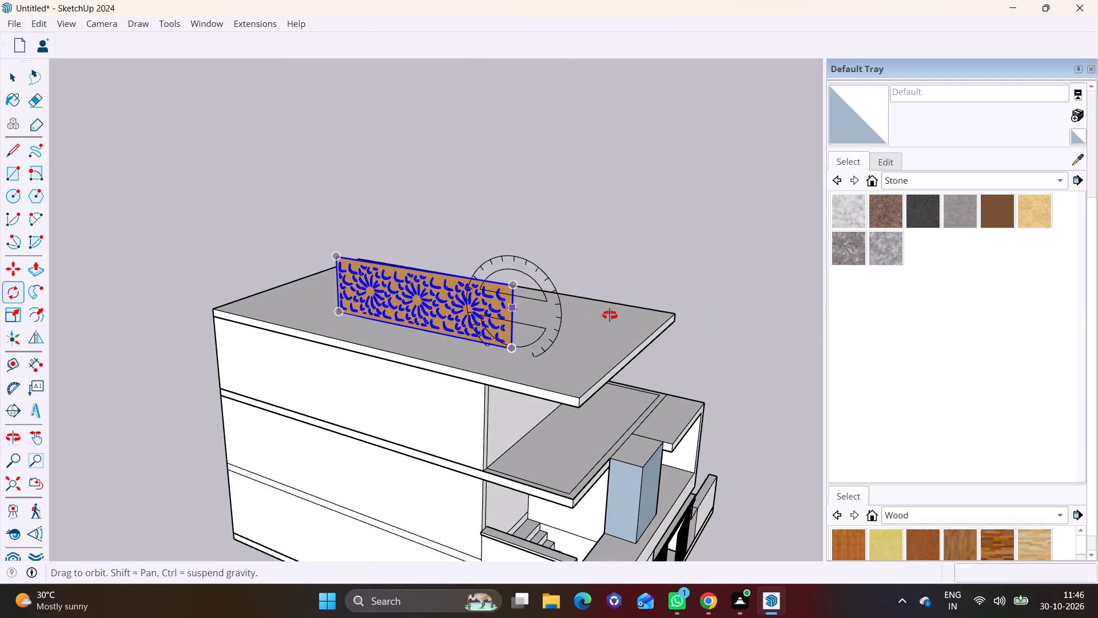
{"action": "middle_click_drag", "start_coordinate": [610, 315], "coordinate": [690, 322]}
{"action": "left_click", "coordinate": [558, 290]}
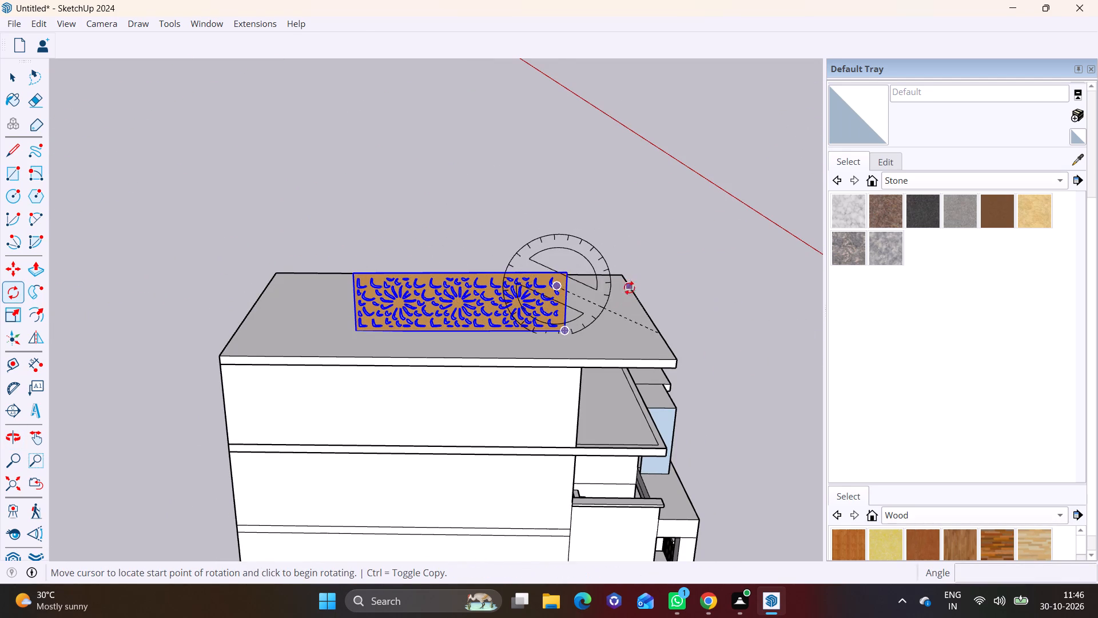
{"action": "left_click", "coordinate": [770, 302]}
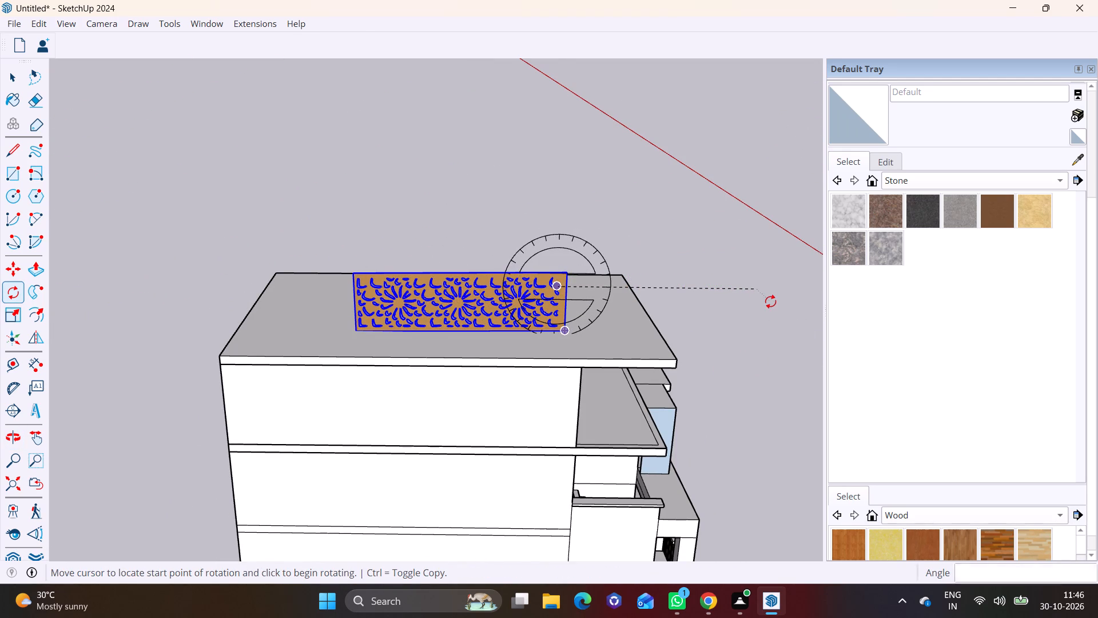
{"action": "left_click", "coordinate": [548, 465]}
Rotate the standing CNC panel 90° about the vertical axis so its pattern faces the front of the house.
{"action": "middle_click_drag", "start_coordinate": [623, 377], "coordinate": [200, 387]}
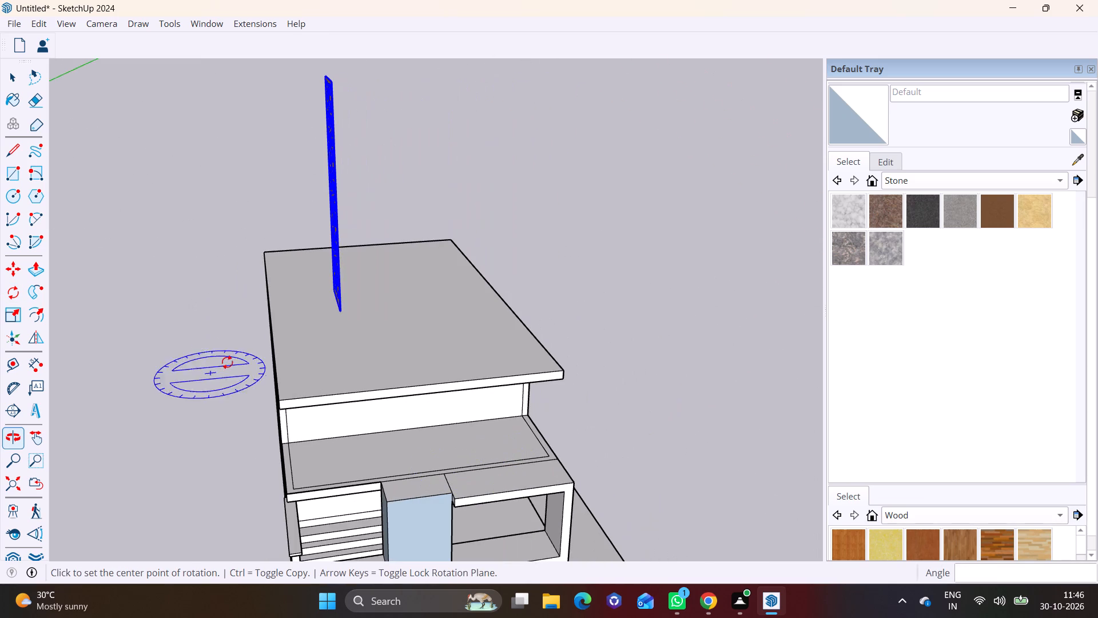
{"action": "left_click", "coordinate": [331, 342]}
{"action": "left_click", "coordinate": [470, 329]}
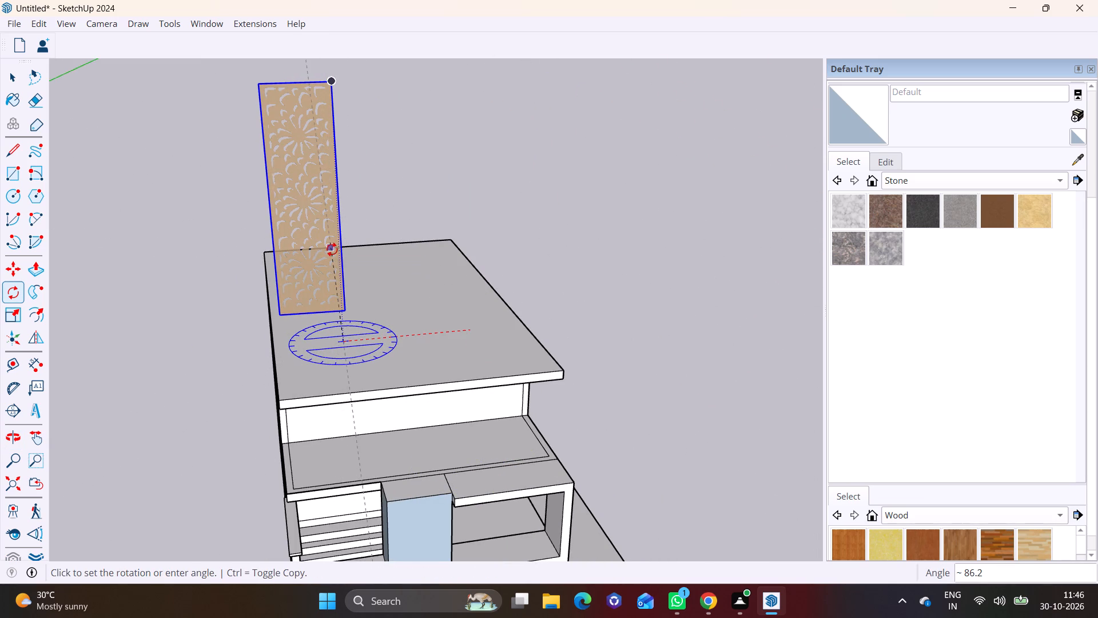
{"action": "middle_click_drag", "start_coordinate": [332, 249], "coordinate": [210, 335]}
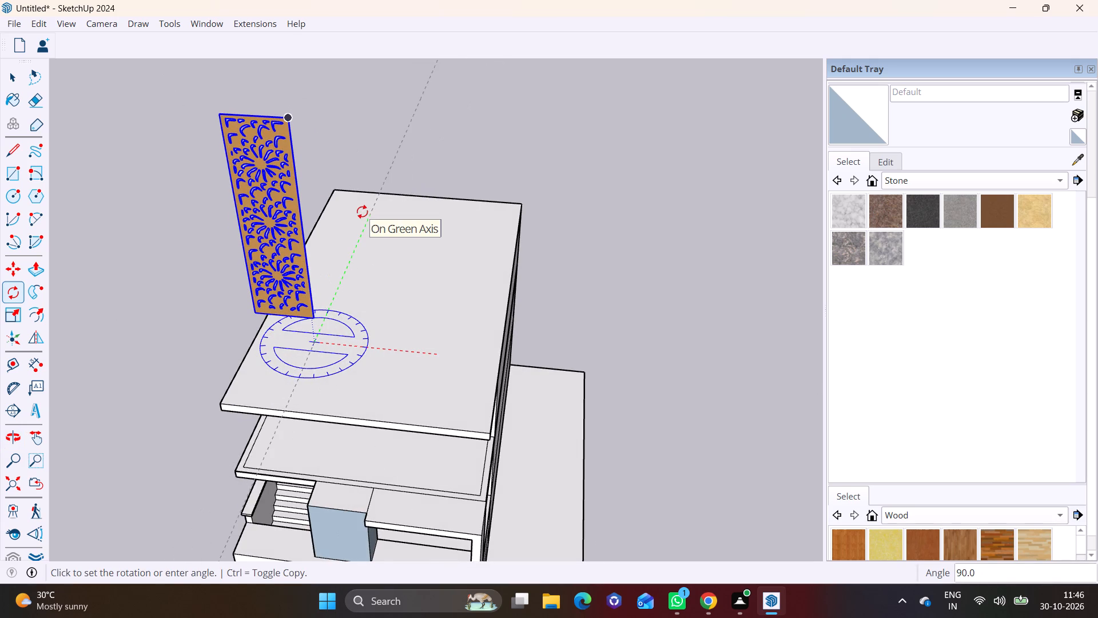
{"action": "left_click", "coordinate": [362, 212]}
Move the CNC panel by its bottom corner onto the matching lower front corner of the blue block on the first-floor balcony.
{"action": "scroll", "coordinate": [317, 361], "scroll_direction": "down", "scroll_amount": 5}
{"action": "key", "text": "m"}
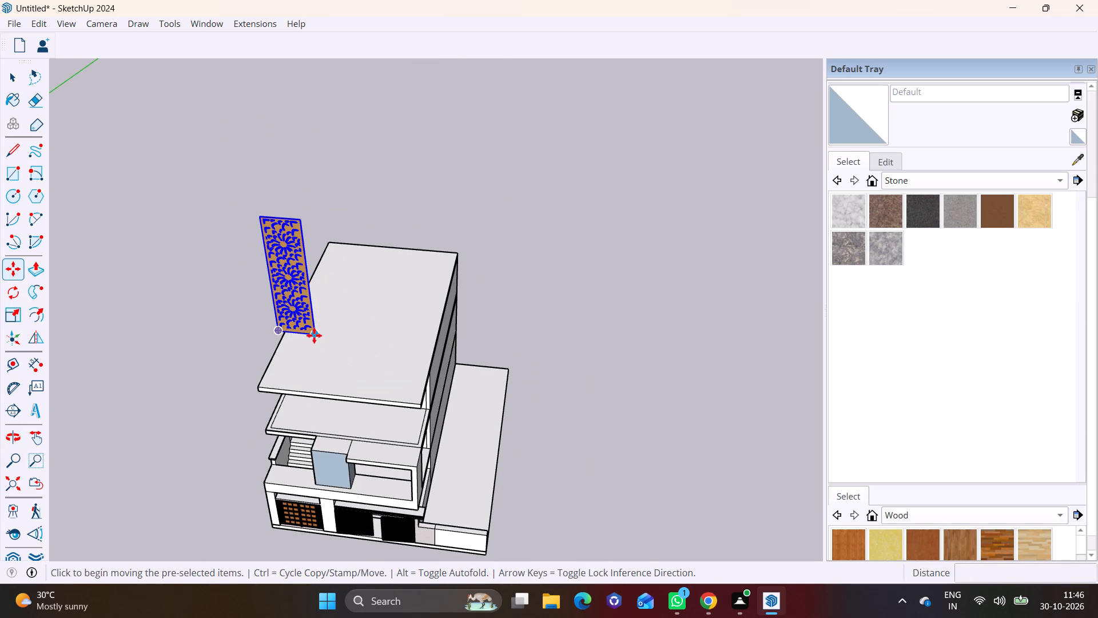
{"action": "left_click", "coordinate": [314, 335]}
{"action": "middle_click_drag", "start_coordinate": [333, 515], "coordinate": [403, 365]}
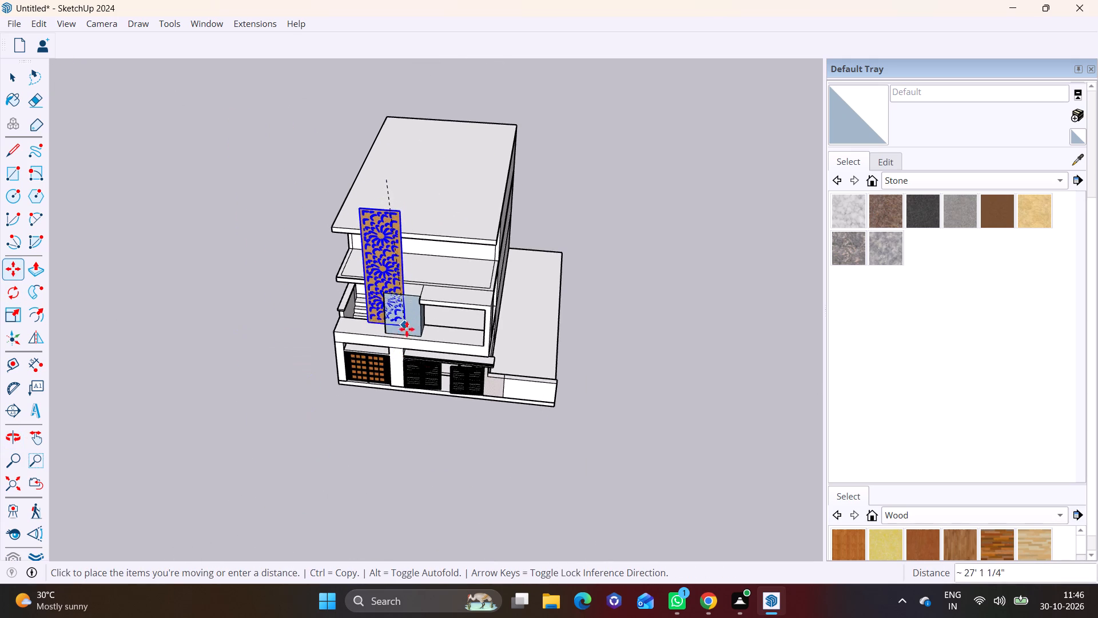
{"action": "left_click", "coordinate": [415, 334]}
Scale the CNC panel down in height from its top edge to match the top of the balcony block.
{"action": "middle_click_drag", "start_coordinate": [380, 335], "coordinate": [482, 235]}
{"action": "scroll", "coordinate": [424, 252], "scroll_direction": "up", "scroll_amount": 5}
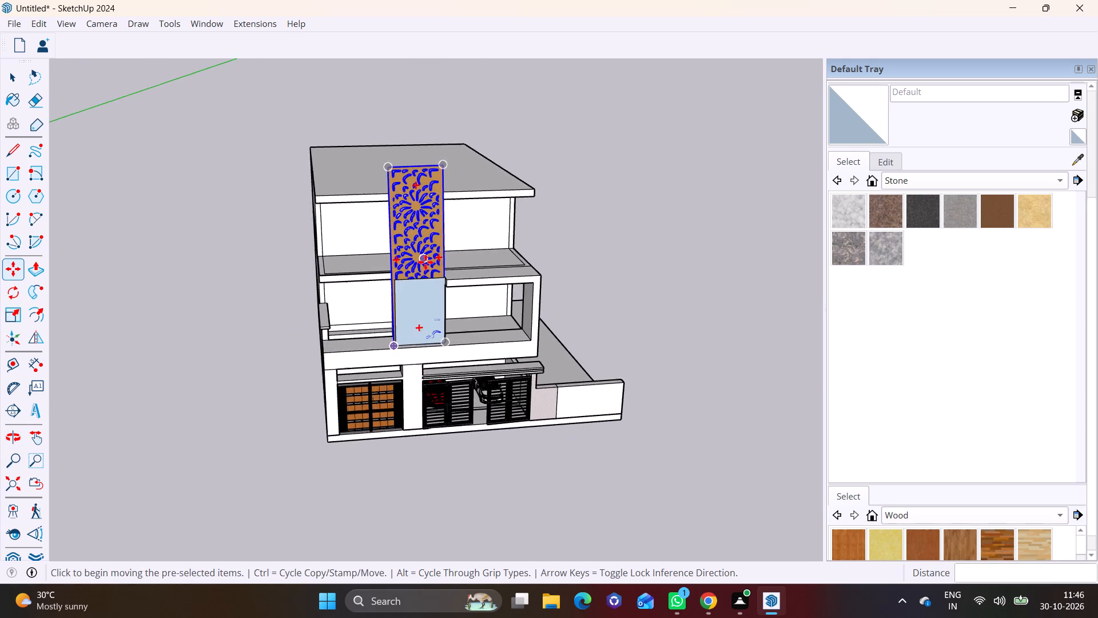
{"action": "scroll", "coordinate": [425, 262], "scroll_direction": "up", "scroll_amount": 4}
{"action": "left_click", "coordinate": [14, 323]}
{"action": "middle_click_drag", "start_coordinate": [313, 279], "coordinate": [526, 288]}
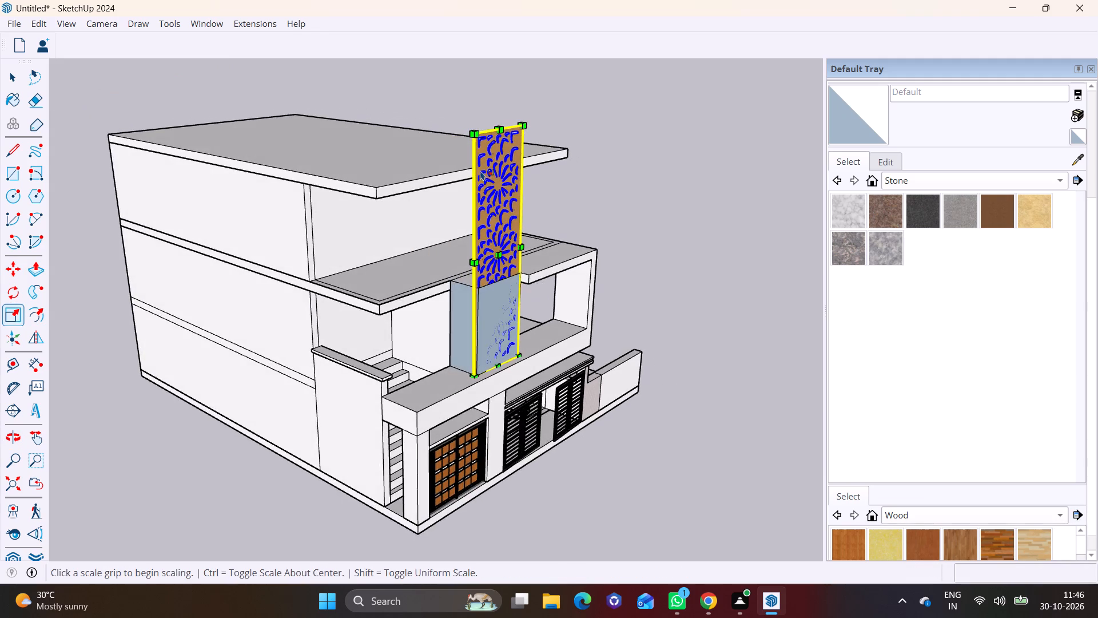
{"action": "scroll", "coordinate": [481, 154], "scroll_direction": "up", "scroll_amount": 3}
{"action": "left_click", "coordinate": [502, 118]}
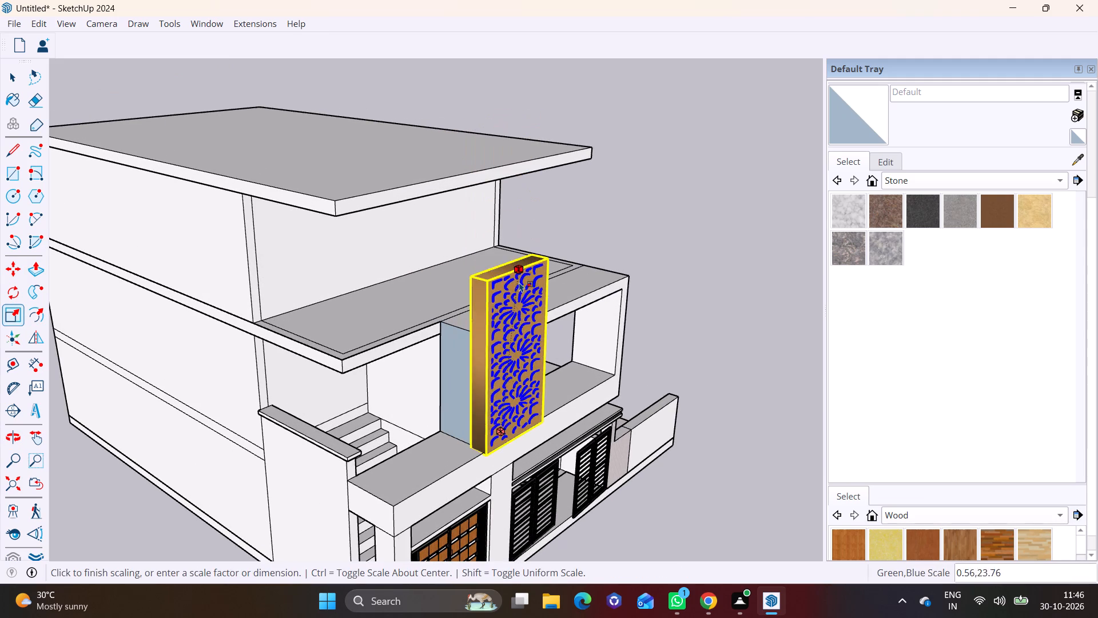
{"action": "left_click", "coordinate": [502, 328]}
Scale the CNC panel's width to about 0.96 from its side edge to line up with the block's front vertical edge.
{"action": "middle_click_drag", "start_coordinate": [533, 348], "coordinate": [201, 250]}
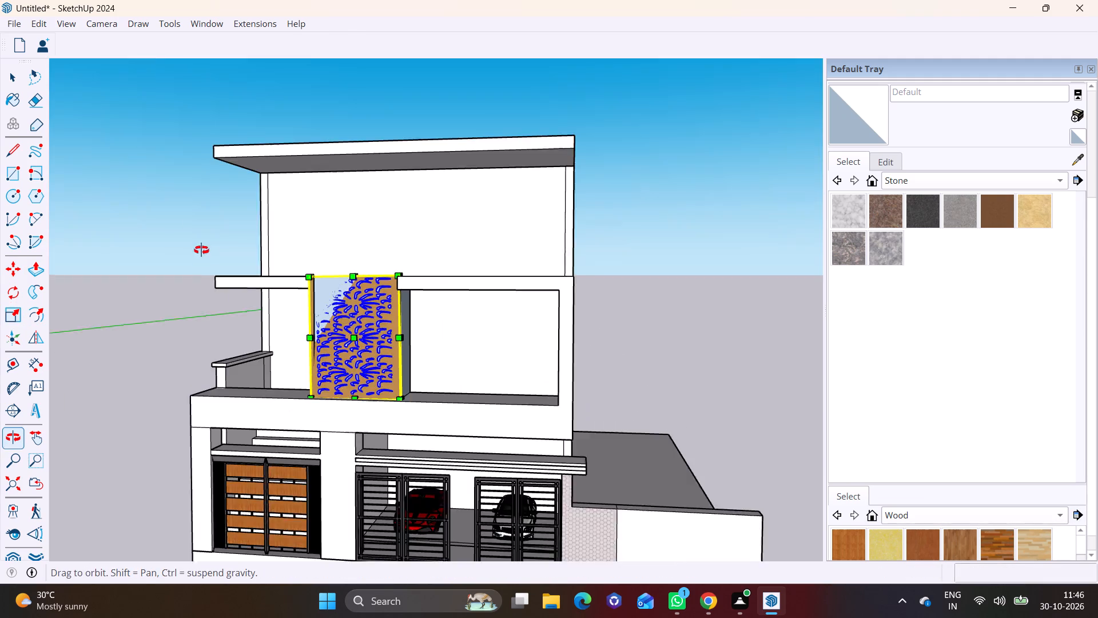
{"action": "middle_click_drag", "start_coordinate": [201, 250], "coordinate": [201, 249]}
{"action": "scroll", "coordinate": [212, 288], "scroll_direction": "up", "scroll_amount": 4}
{"action": "middle_click_drag", "start_coordinate": [320, 355], "coordinate": [639, 355]}
{"action": "scroll", "coordinate": [683, 381], "scroll_direction": "up", "scroll_amount": 6}
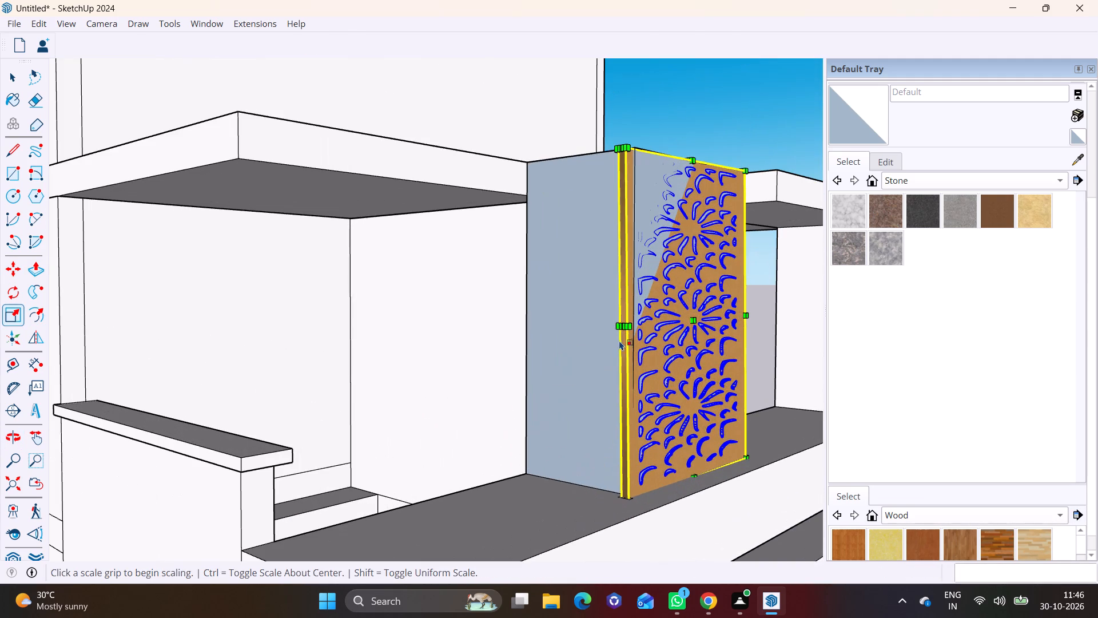
{"action": "left_click", "coordinate": [622, 328]}
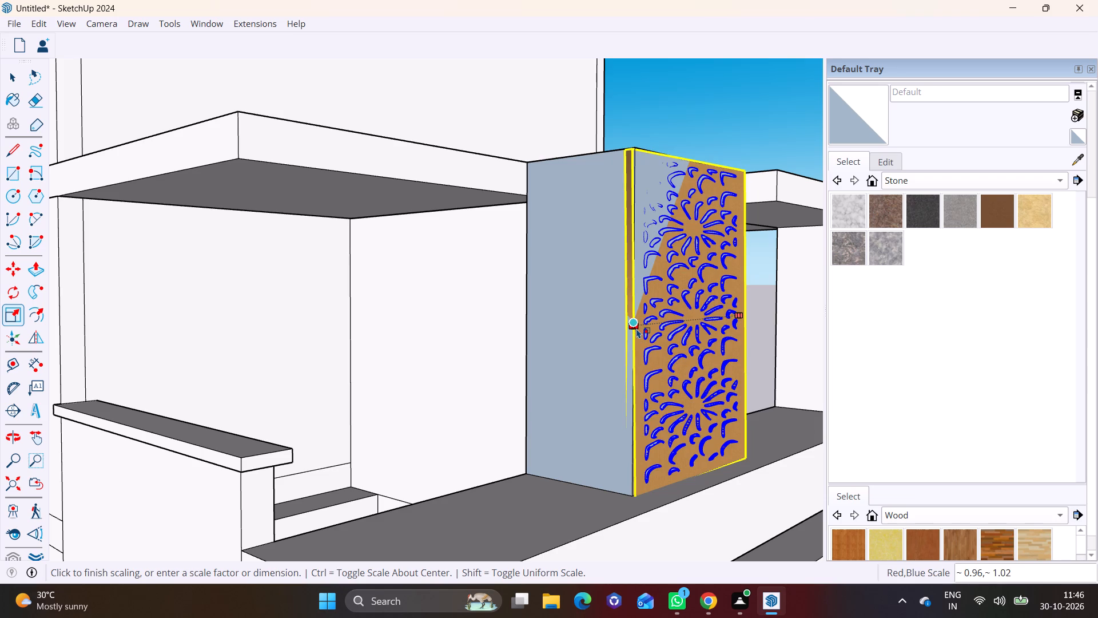
{"action": "left_click", "coordinate": [636, 328]}
{"action": "key", "text": "space"}
{"action": "left_click", "coordinate": [681, 121]}
Move the CNC panel forward by 4 11/16" so it sits in front of the block's front face.
{"action": "middle_click_drag", "start_coordinate": [684, 250], "coordinate": [542, 240]}
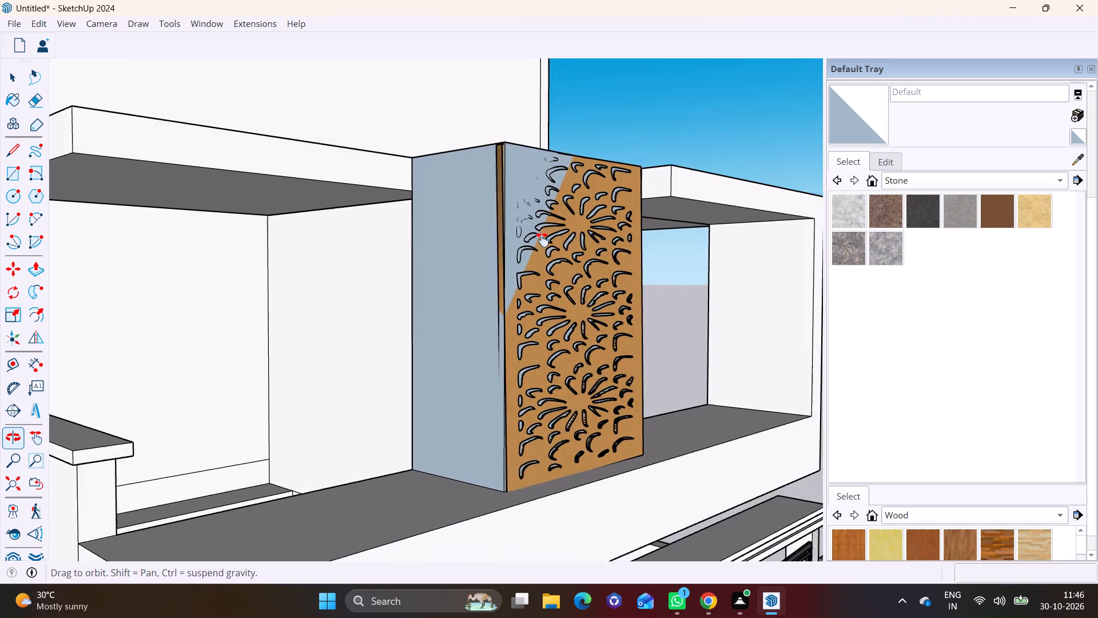
{"action": "middle_click_drag", "start_coordinate": [542, 240], "coordinate": [504, 234]}
{"action": "middle_click_drag", "start_coordinate": [500, 236], "coordinate": [482, 275]}
{"action": "key", "text": "space"}
{"action": "left_click", "coordinate": [472, 337]}
{"action": "key", "text": "m"}
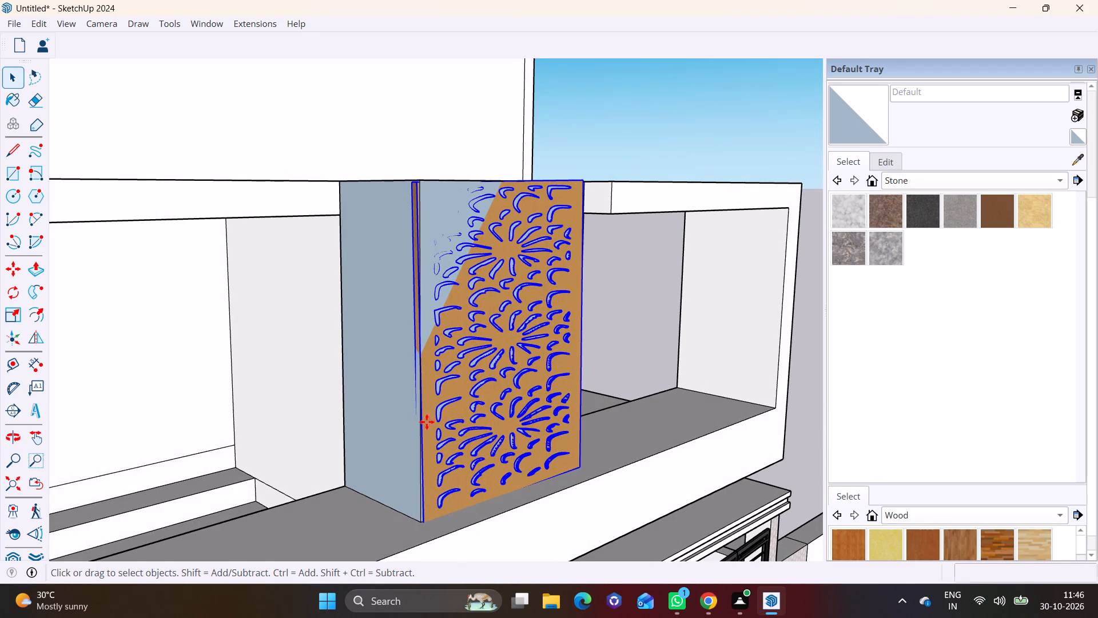
{"action": "left_click", "coordinate": [424, 525]}
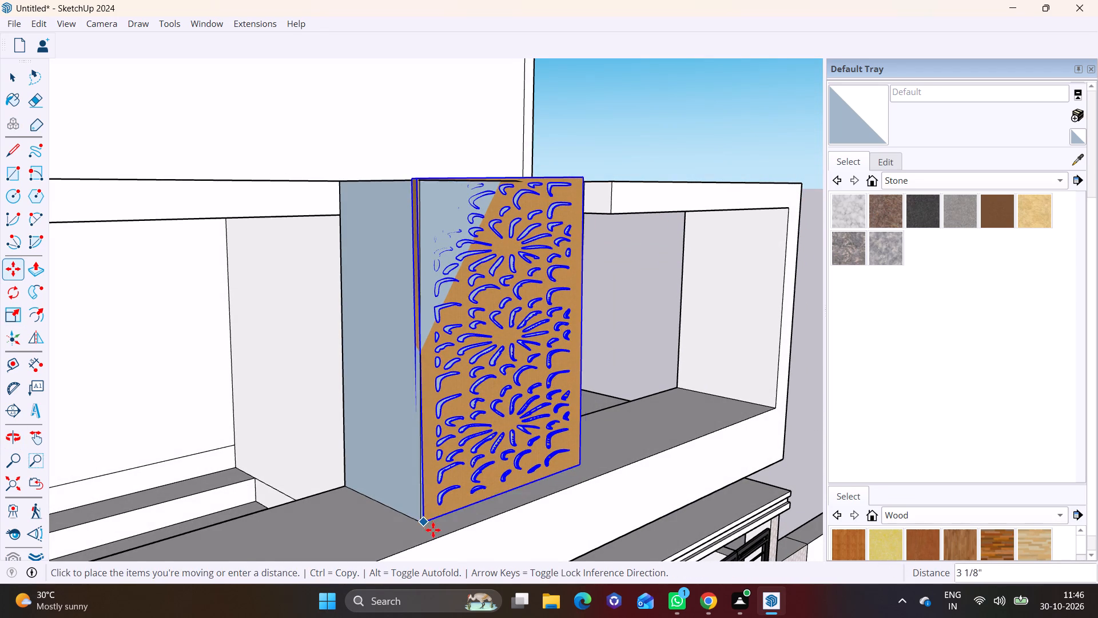
{"action": "left_click", "coordinate": [431, 534]}
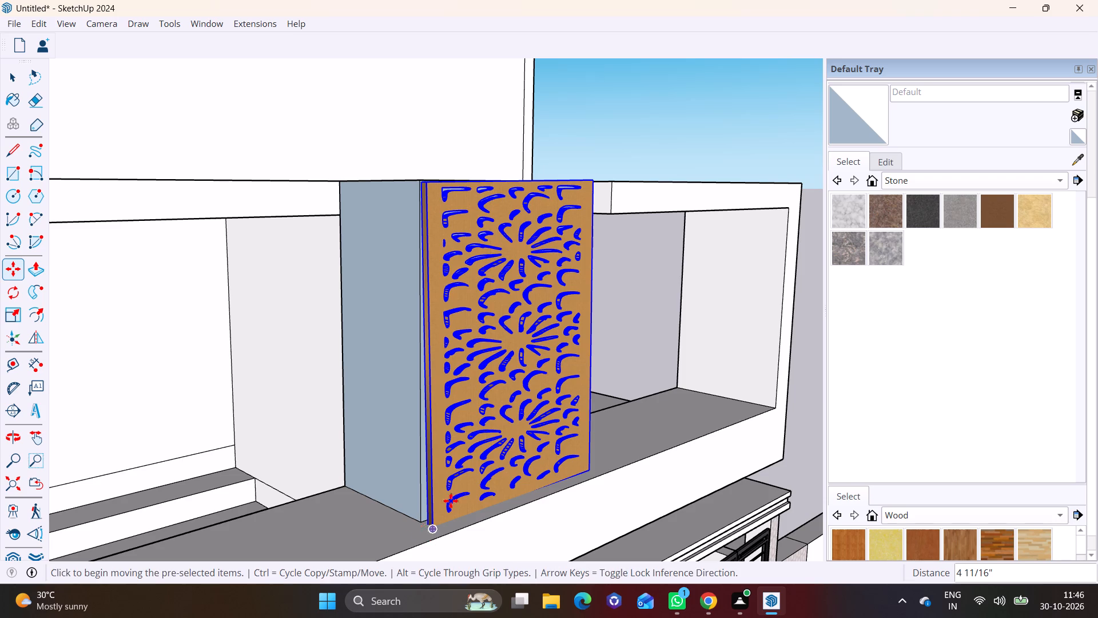
{"action": "key", "text": "space"}
{"action": "left_click", "coordinate": [685, 146]}
Examine the placed CNC panel on the whole facade from the front and from the side.
{"action": "scroll", "coordinate": [683, 162], "scroll_direction": "down", "scroll_amount": 3}
{"action": "middle_click_drag", "start_coordinate": [666, 206], "coordinate": [393, 192]}
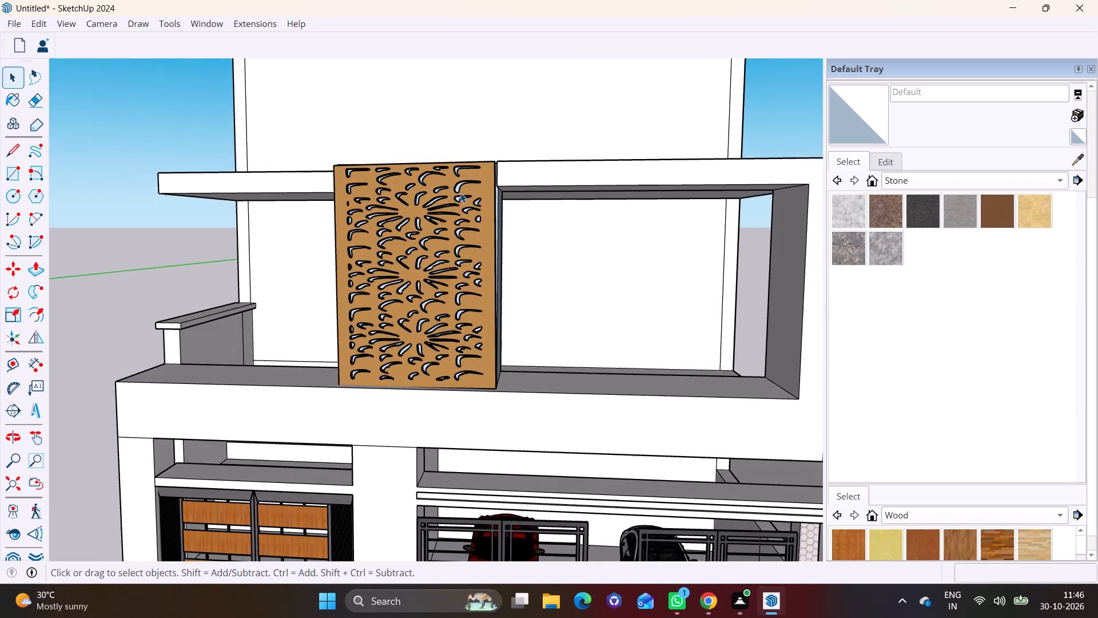
{"action": "scroll", "coordinate": [466, 193], "scroll_direction": "down", "scroll_amount": 12}
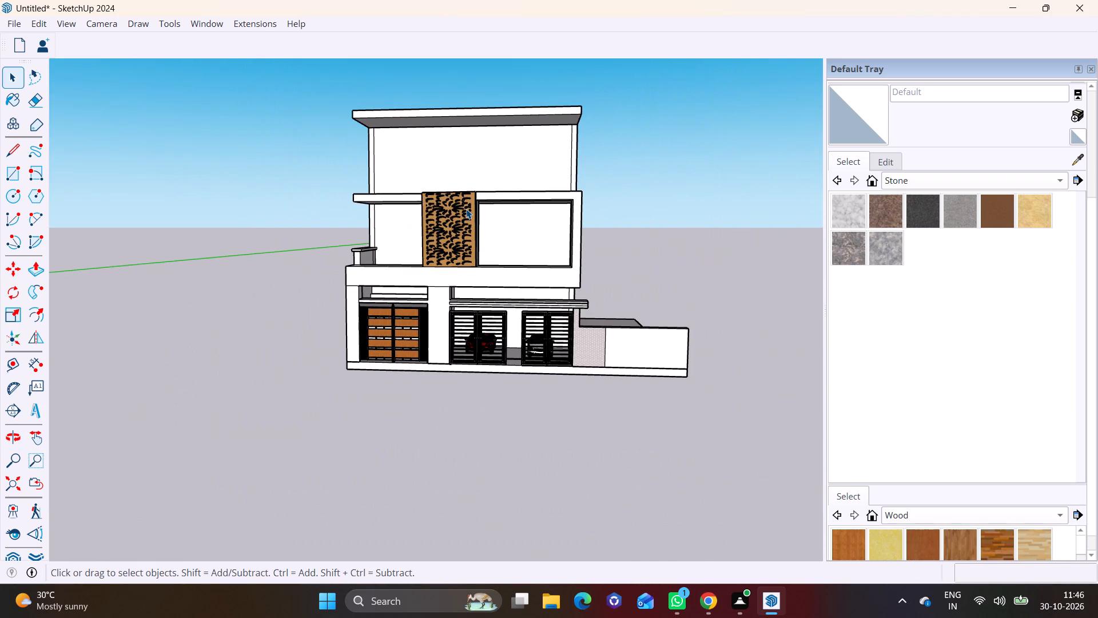
{"action": "scroll", "coordinate": [466, 209], "scroll_direction": "down", "scroll_amount": 2}
{"action": "middle_click_drag", "start_coordinate": [468, 214], "coordinate": [511, 241]}
{"action": "scroll", "coordinate": [425, 184], "scroll_direction": "up", "scroll_amount": 1}
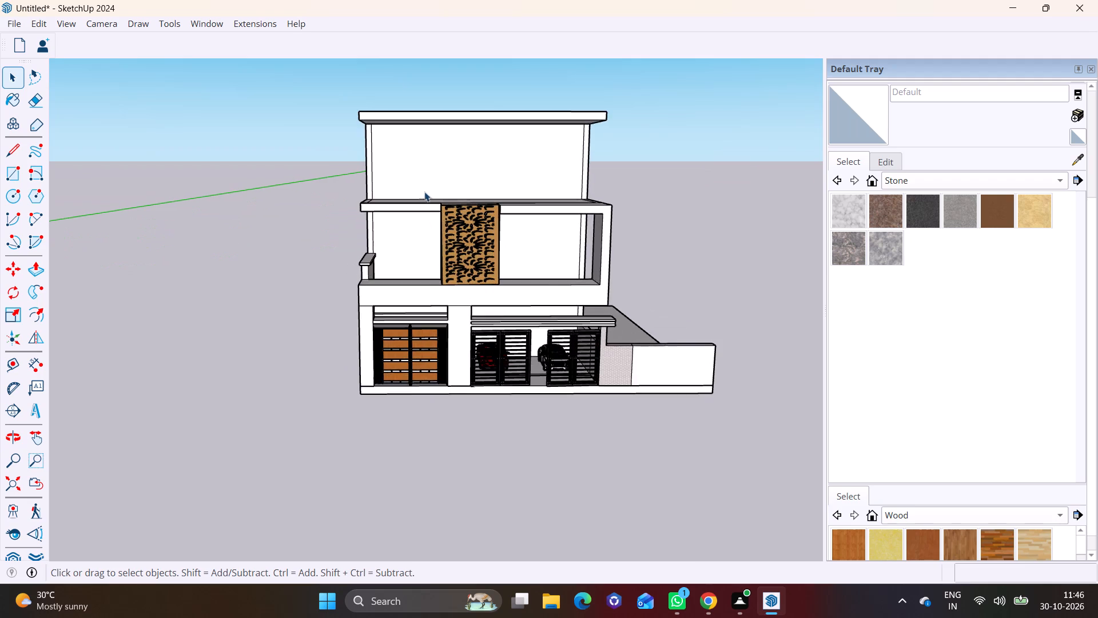
{"action": "scroll", "coordinate": [424, 192], "scroll_direction": "up", "scroll_amount": 3}
{"action": "middle_click_drag", "start_coordinate": [463, 209], "coordinate": [440, 280], "text": "shift"}
{"action": "middle_click_drag", "start_coordinate": [456, 288], "coordinate": [539, 284]}
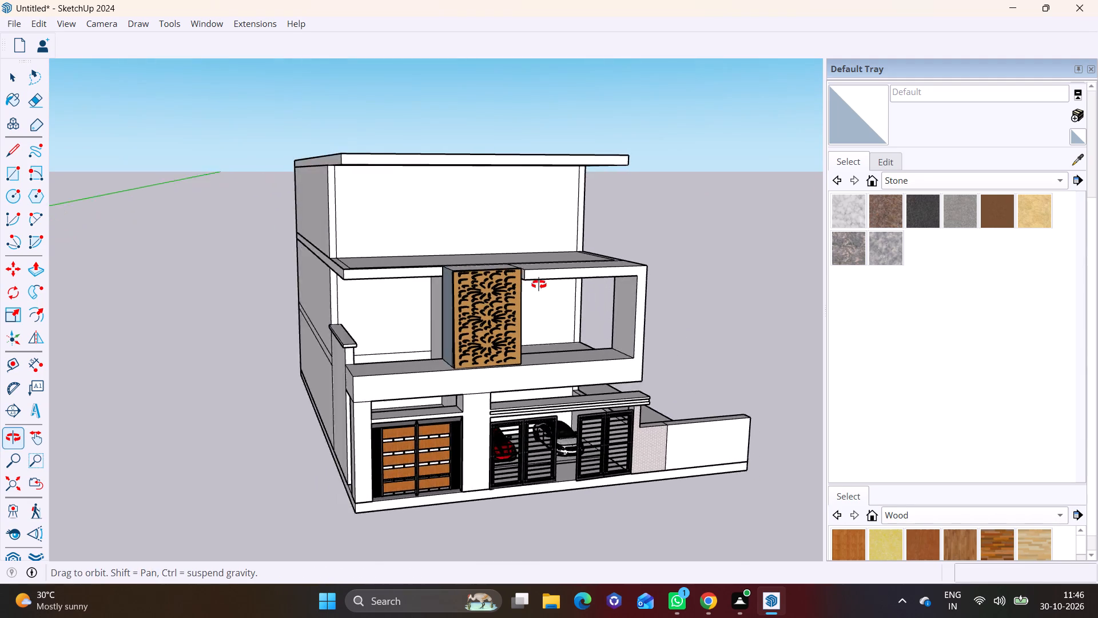
{"action": "middle_click_drag", "start_coordinate": [539, 284], "coordinate": [581, 284]}
{"action": "scroll", "coordinate": [505, 263], "scroll_direction": "down", "scroll_amount": 1}
{"action": "middle_click_drag", "start_coordinate": [459, 286], "coordinate": [407, 326], "text": "shift"}
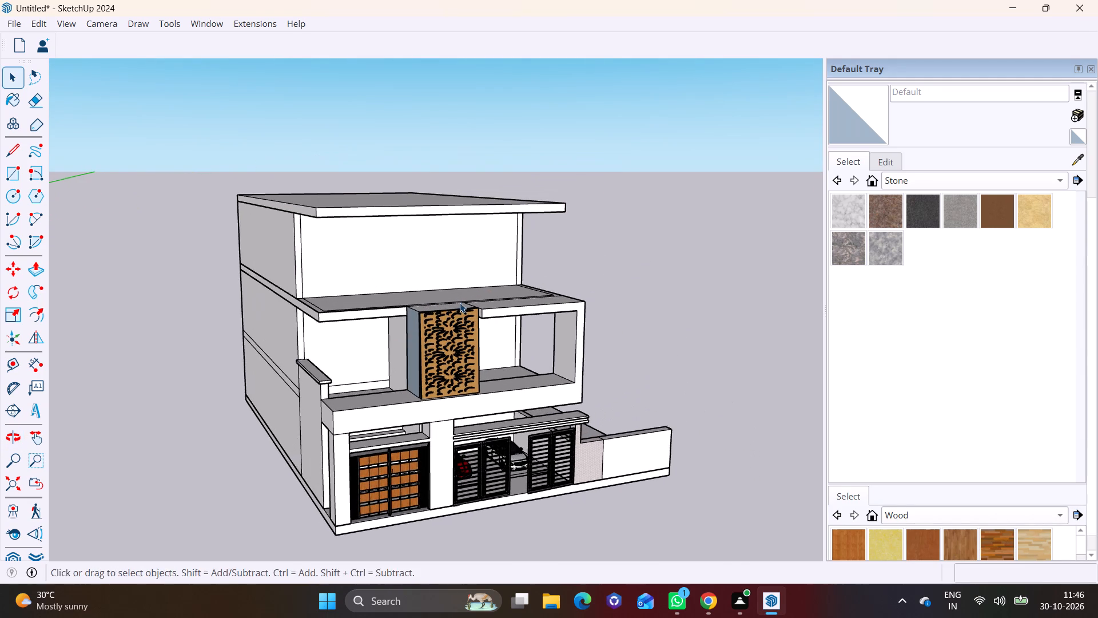
Draw a line about 10' 3" long across the terrace slab from the block's rear top corner to the upper-storey wall.
{"action": "middle_click_drag", "start_coordinate": [460, 303], "coordinate": [439, 414]}
{"action": "scroll", "coordinate": [338, 335], "scroll_direction": "up", "scroll_amount": 6}
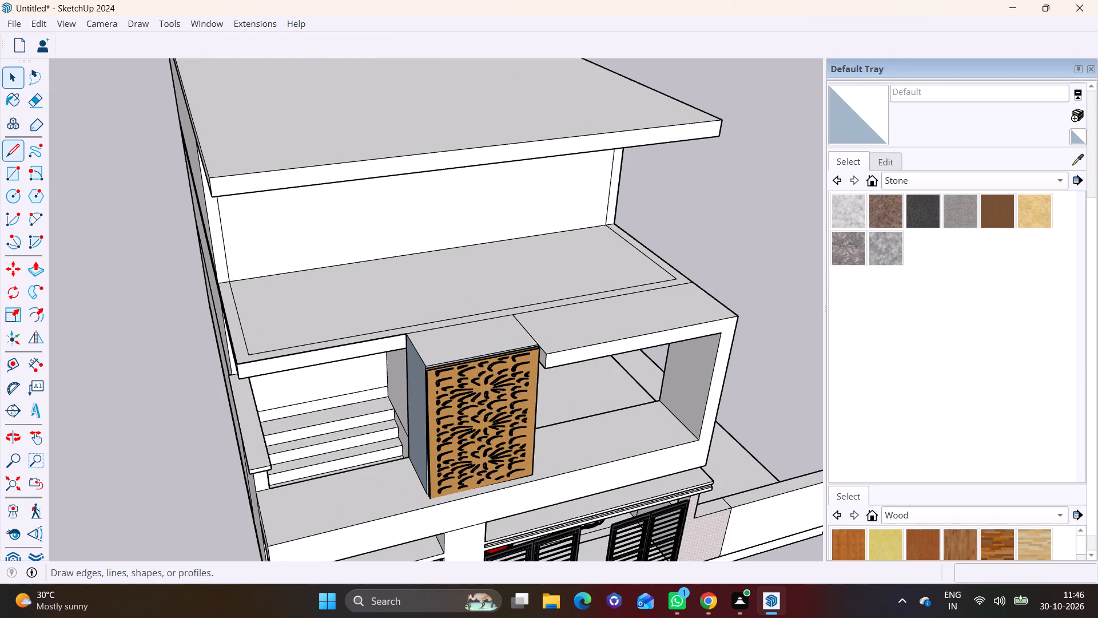
{"action": "left_click", "coordinate": [14, 151]}
{"action": "scroll", "coordinate": [424, 324], "scroll_direction": "up", "scroll_amount": 4}
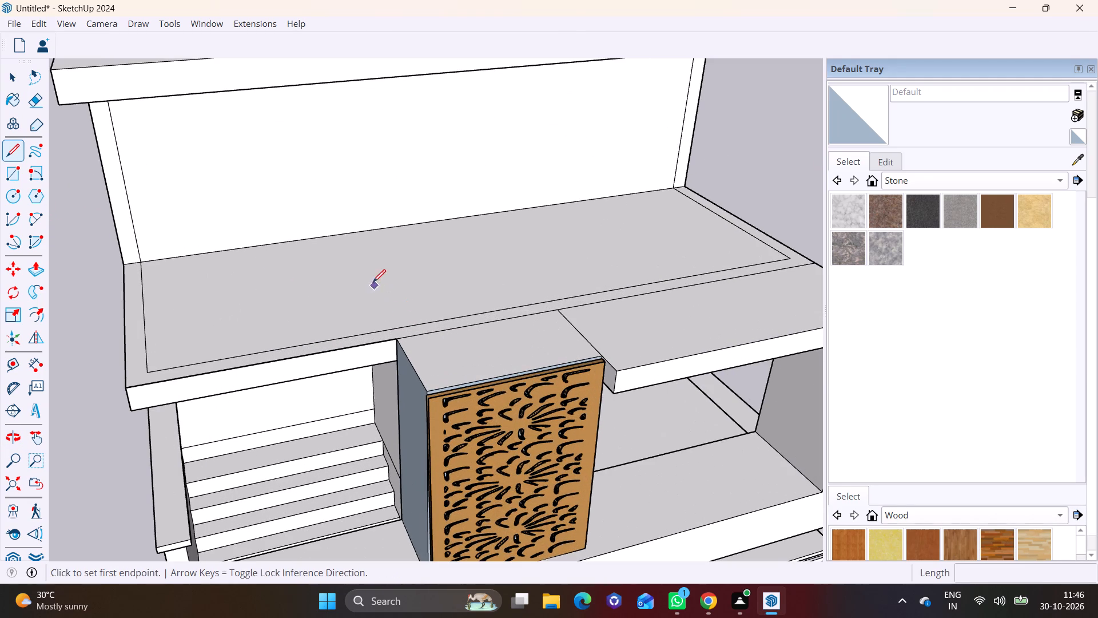
{"action": "left_click", "coordinate": [397, 339]}
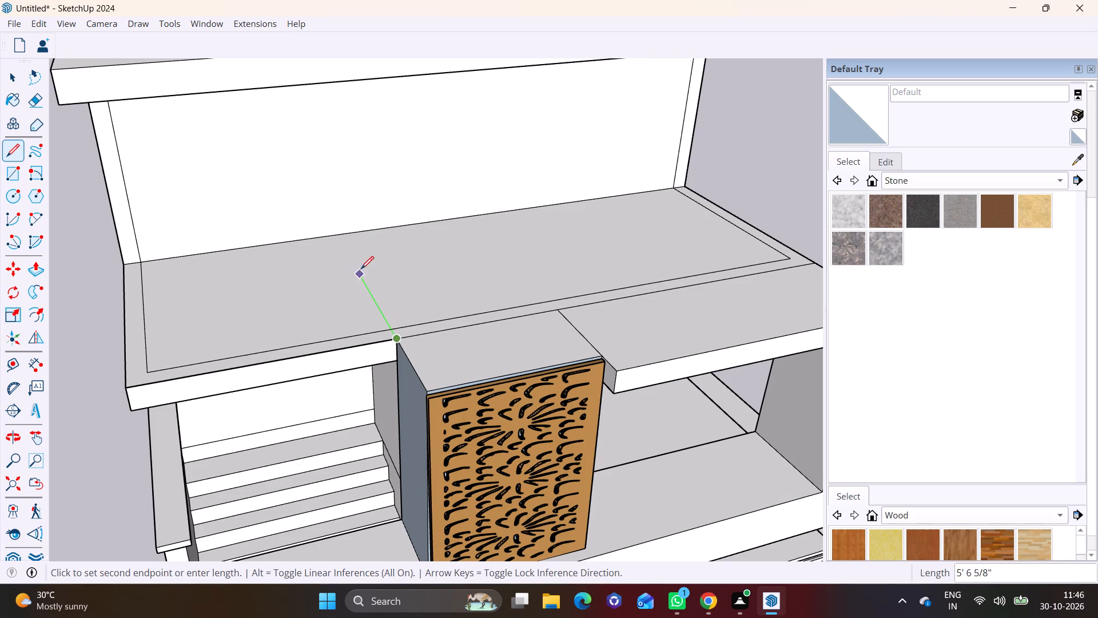
{"action": "left_click", "coordinate": [340, 232]}
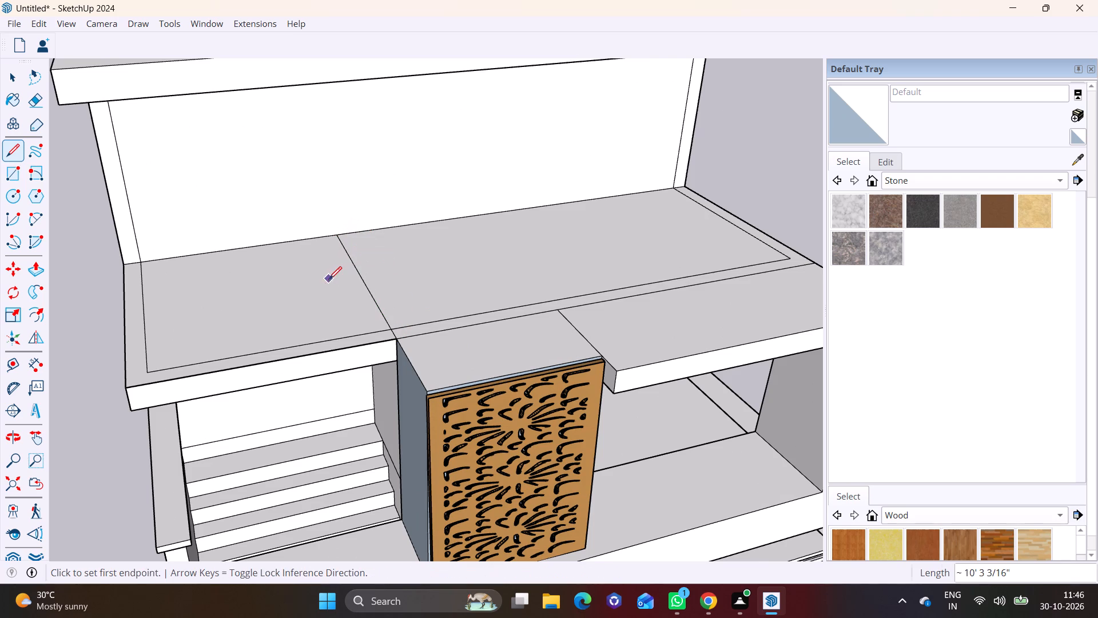
{"action": "key", "text": "space"}
Draw a narrow rectangle about 6 5/8" by 13' 11 3/8" from the line's wall end to the block's front top edge.
{"action": "scroll", "coordinate": [329, 279], "scroll_direction": "down", "scroll_amount": 3}
{"action": "middle_click_drag", "start_coordinate": [325, 282], "coordinate": [248, 336], "text": "shift"}
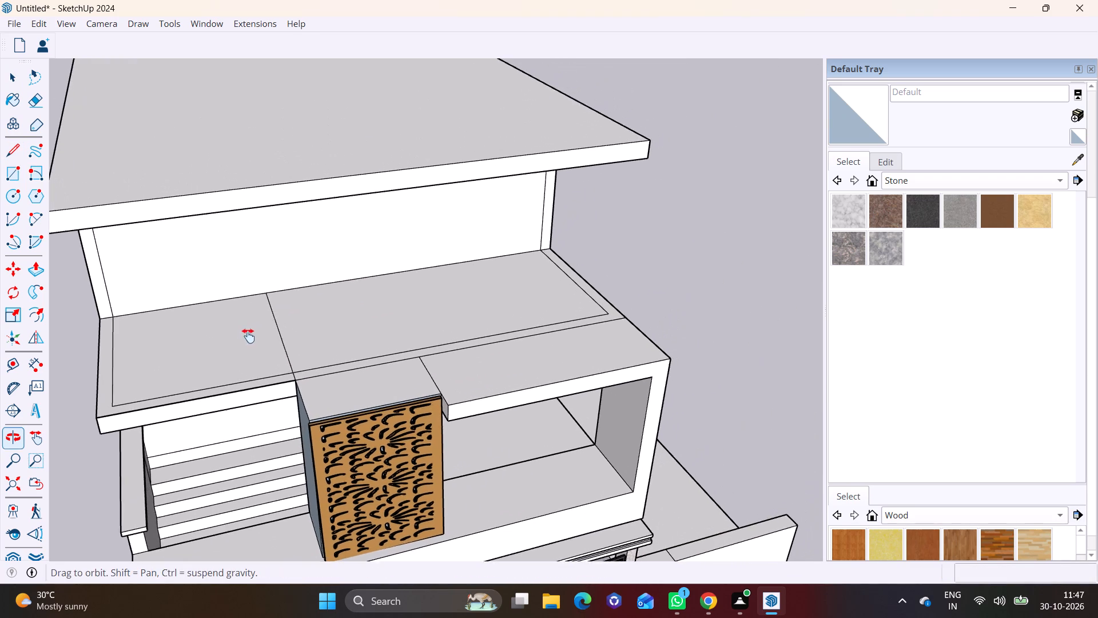
{"action": "middle_click_drag", "start_coordinate": [248, 336], "coordinate": [247, 336], "text": "shift"}
{"action": "left_click", "coordinate": [11, 168]}
{"action": "scroll", "coordinate": [331, 296], "scroll_direction": "up", "scroll_amount": 2}
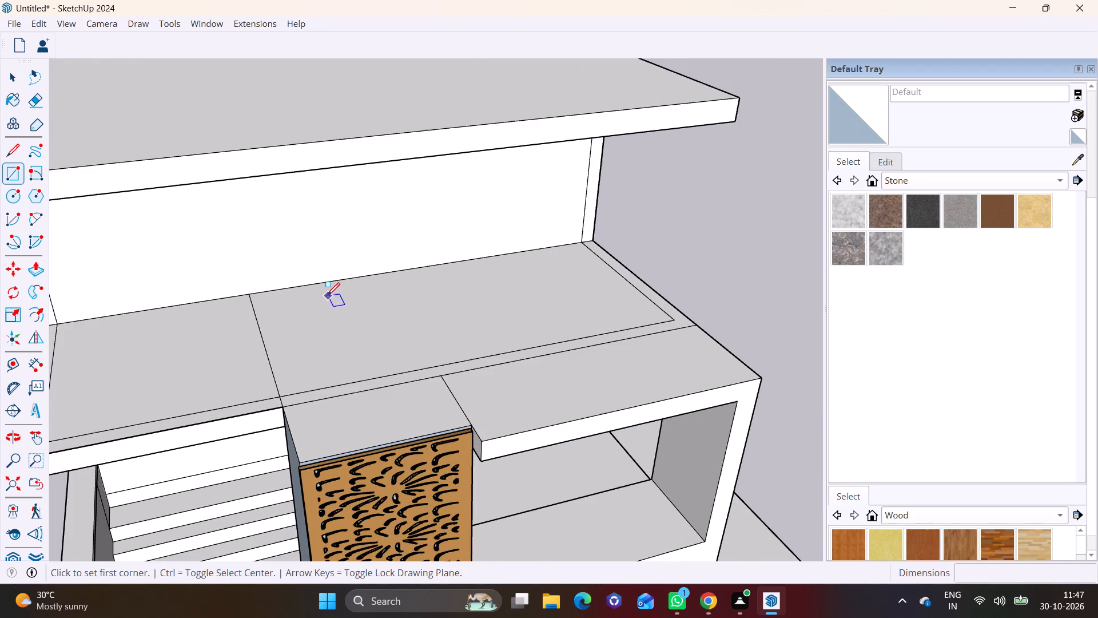
{"action": "left_click", "coordinate": [249, 291]}
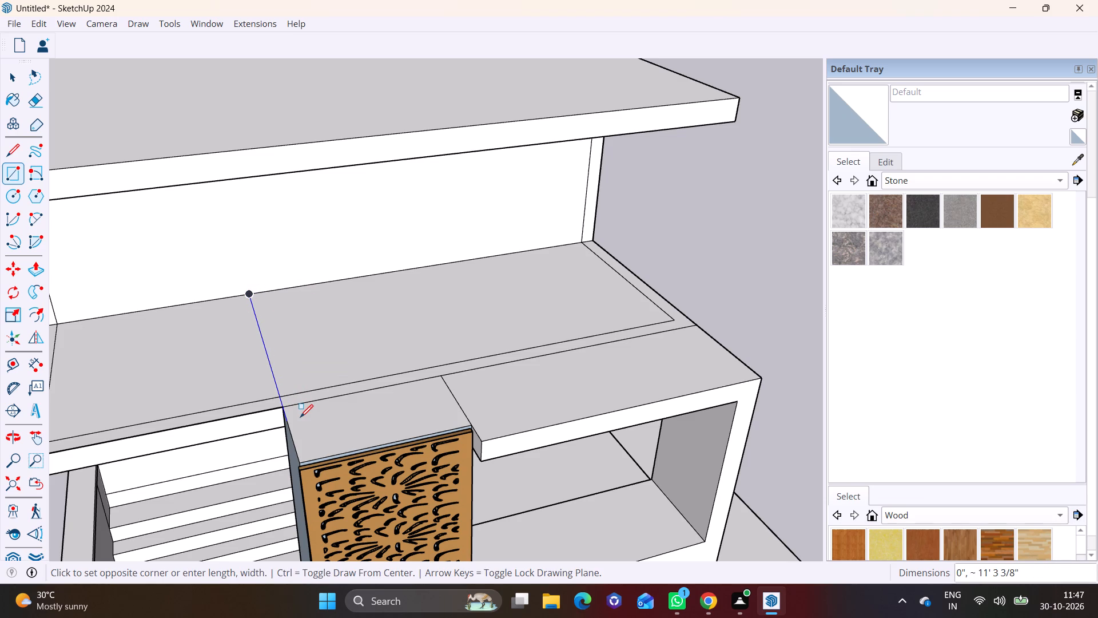
{"action": "left_click", "coordinate": [315, 459]}
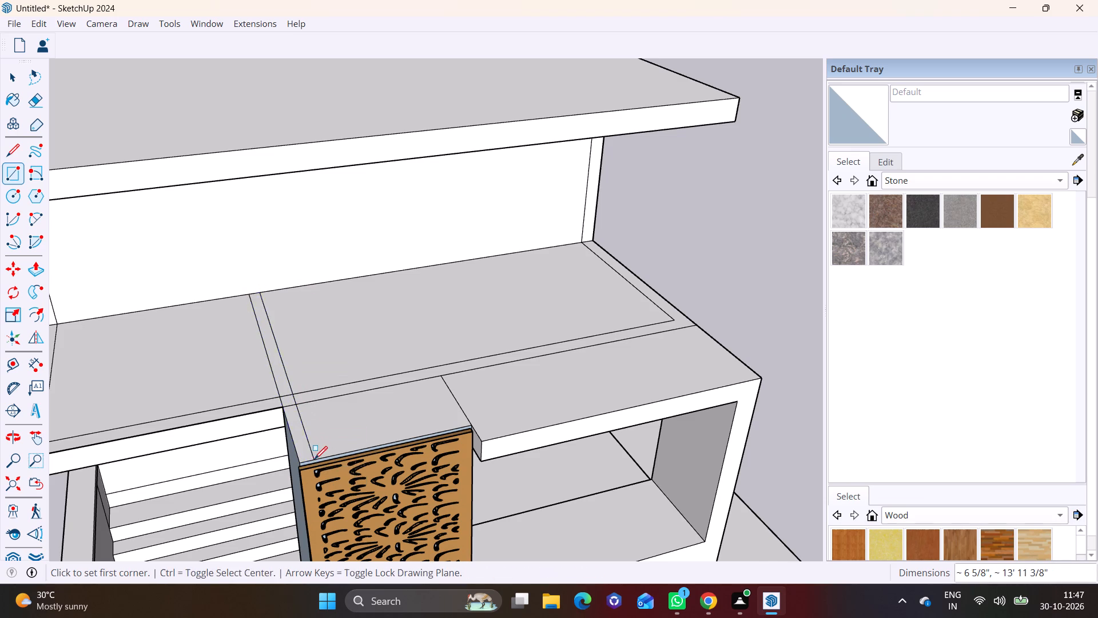
Examine the CNC panel, the balcony block and the terrace slab above it from the front and side of the facade.
{"action": "scroll", "coordinate": [323, 453], "scroll_direction": "down", "scroll_amount": 2}
{"action": "middle_click_drag", "start_coordinate": [433, 437], "coordinate": [344, 287]}
{"action": "scroll", "coordinate": [387, 298], "scroll_direction": "down", "scroll_amount": 2}
{"action": "middle_click_drag", "start_coordinate": [437, 354], "coordinate": [576, 315]}
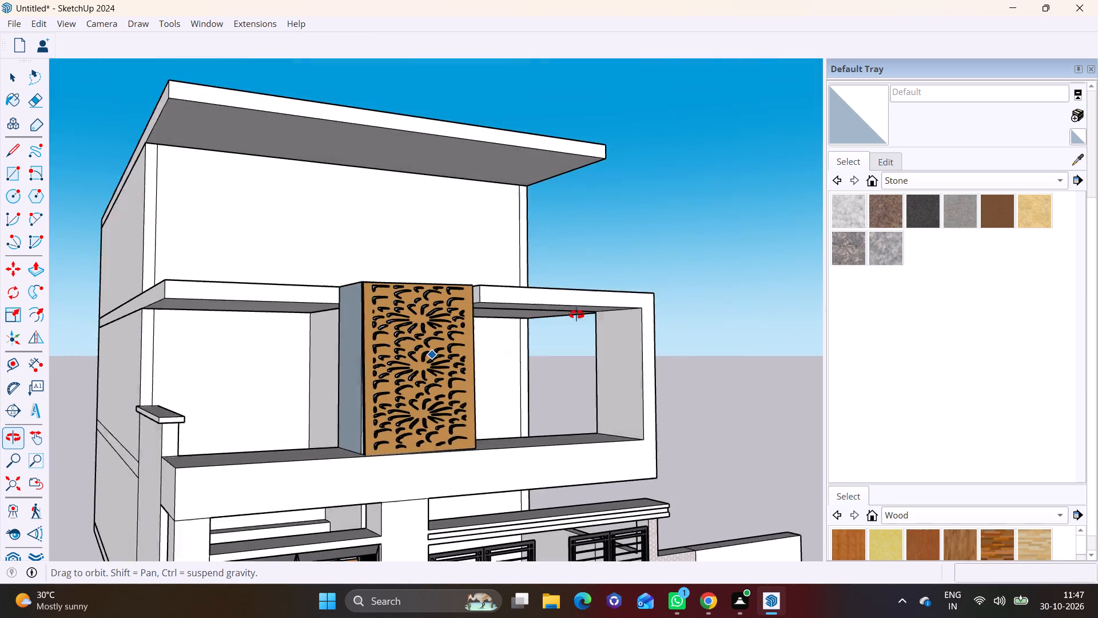
{"action": "middle_click_drag", "start_coordinate": [576, 315], "coordinate": [589, 307]}
{"action": "scroll", "coordinate": [527, 307], "scroll_direction": "up", "scroll_amount": 3}
{"action": "scroll", "coordinate": [528, 307], "scroll_direction": "down", "scroll_amount": 3}
{"action": "middle_click_drag", "start_coordinate": [528, 307], "coordinate": [493, 373]}
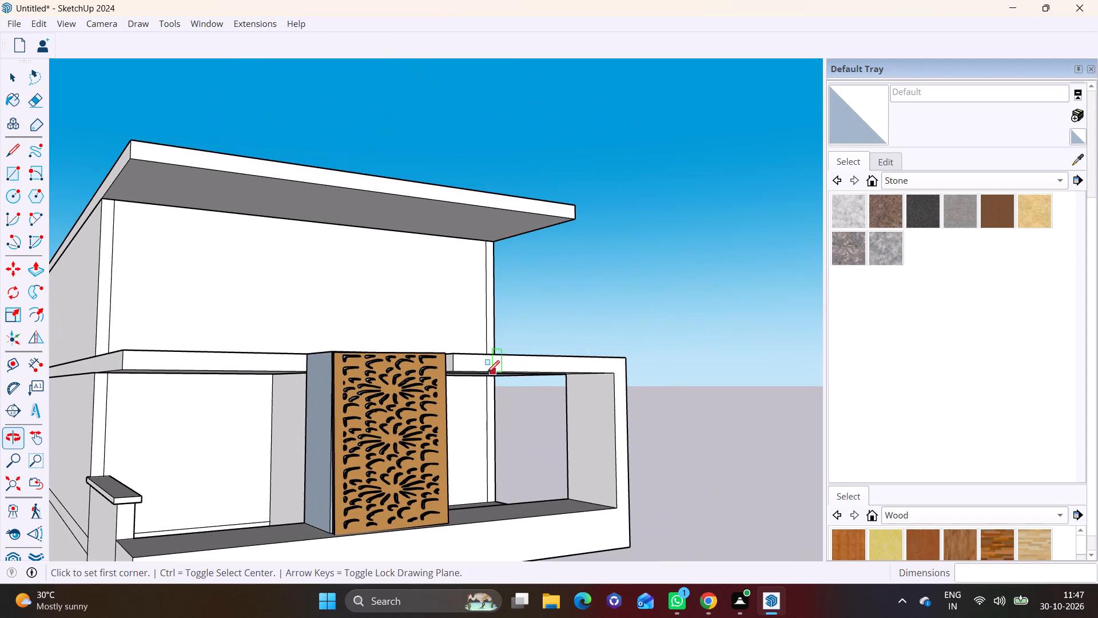
{"action": "middle_click_drag", "start_coordinate": [474, 367], "coordinate": [458, 367]}
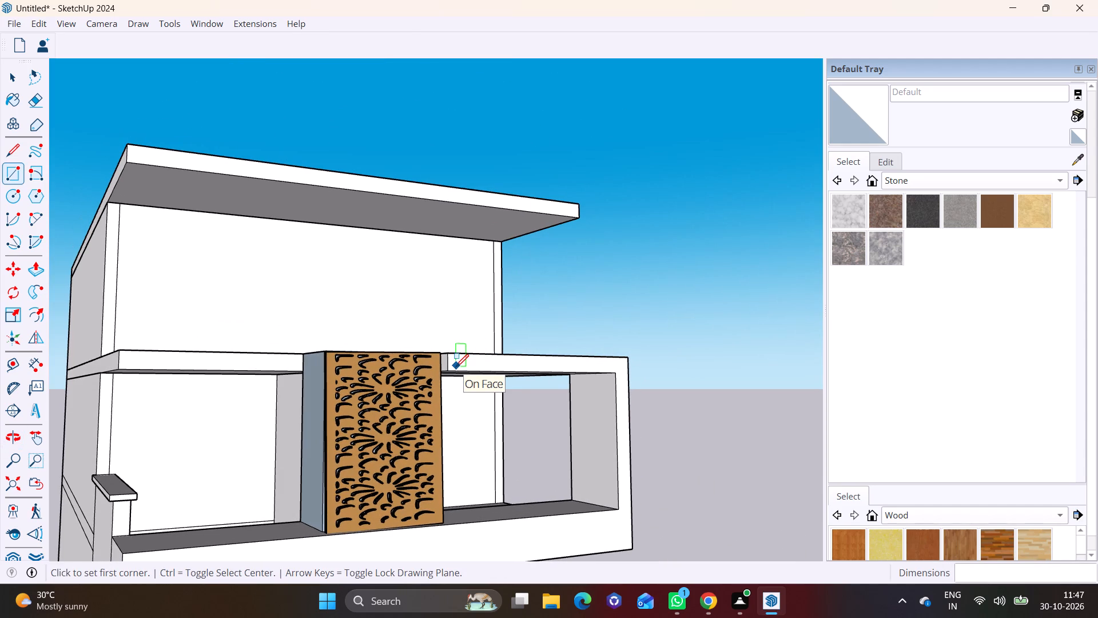
{"action": "middle_click_drag", "start_coordinate": [454, 362], "coordinate": [400, 492]}
Replace the narrow terrace strip with a rectangle about 7 3/16" by 13' 15/16" from the line's wall end toward the block's front edge.
{"action": "scroll", "coordinate": [318, 410], "scroll_direction": "up", "scroll_amount": 6}
{"action": "key", "text": "ctrl+z"}
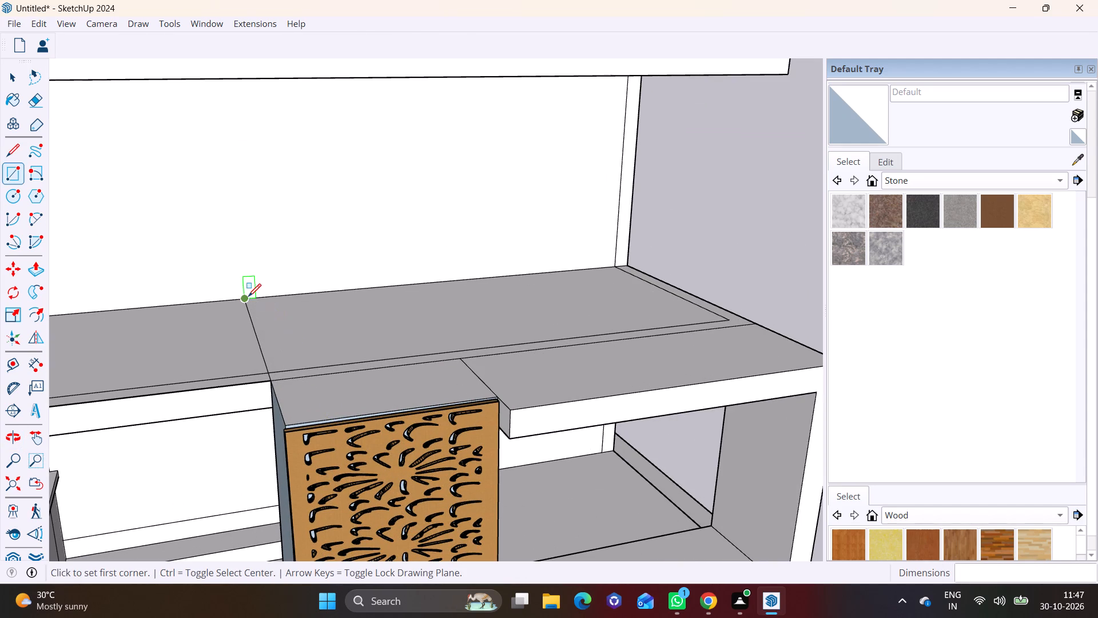
{"action": "left_click", "coordinate": [248, 296]}
{"action": "left_click", "coordinate": [301, 411]}
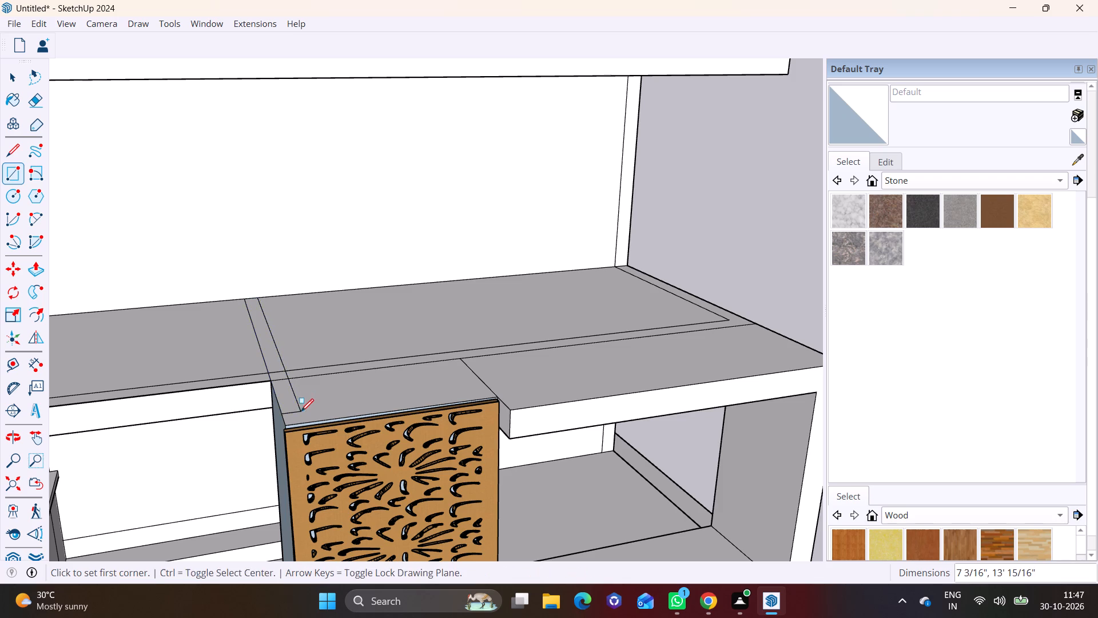
Extrude the narrow strip on the terrace slab upward about 10' 2 3/16" to form a thin wall up to the roof slab.
{"action": "middle_click_drag", "start_coordinate": [427, 378], "coordinate": [287, 388]}
{"action": "key", "text": "space"}
{"action": "left_click", "coordinate": [229, 330]}
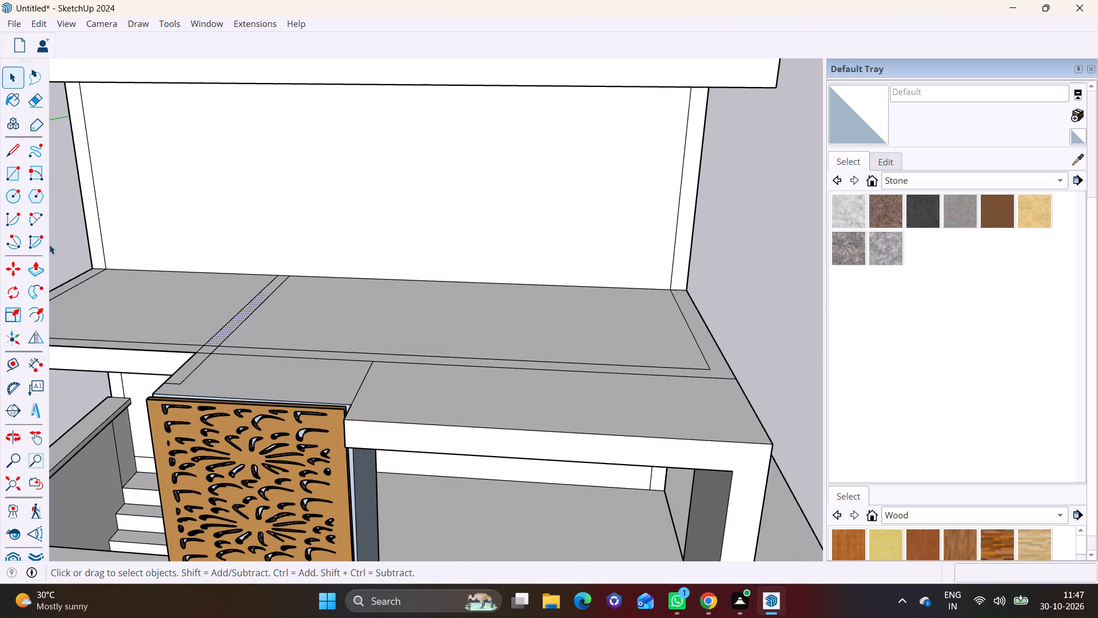
{"action": "left_click", "coordinate": [31, 266]}
{"action": "left_click", "coordinate": [234, 323]}
{"action": "scroll", "coordinate": [241, 252], "scroll_direction": "down", "scroll_amount": 2}
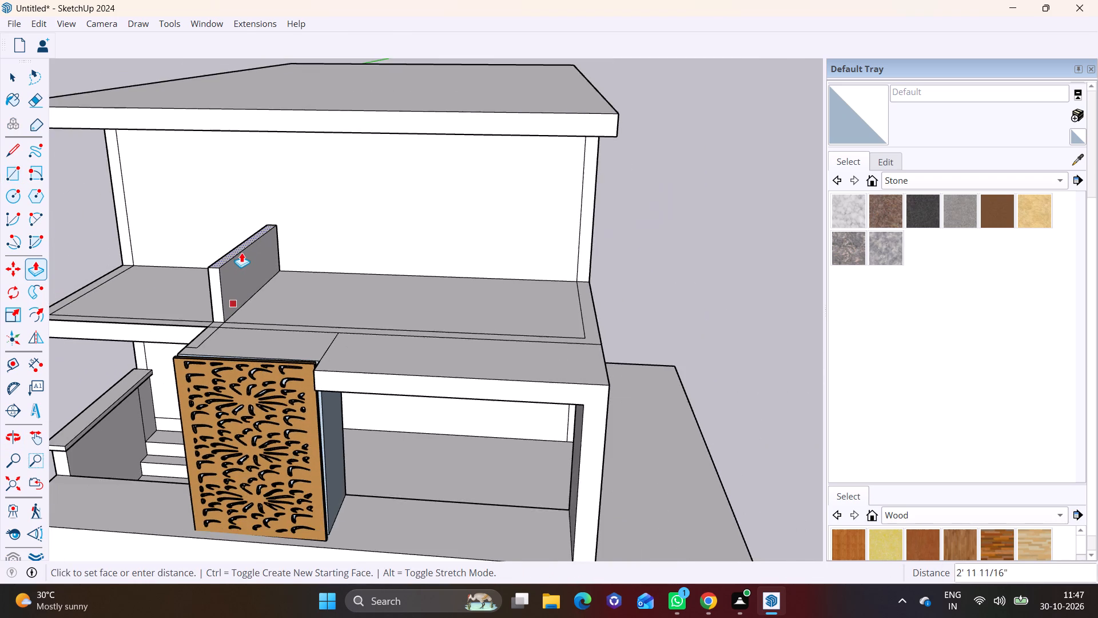
{"action": "scroll", "coordinate": [241, 252], "scroll_direction": "down", "scroll_amount": 2}
{"action": "left_click", "coordinate": [248, 130]}
Extend the thin wall's front face forward by about 3' 6 3/4" toward the CNC panel.
{"action": "scroll", "coordinate": [218, 304], "scroll_direction": "up", "scroll_amount": 1}
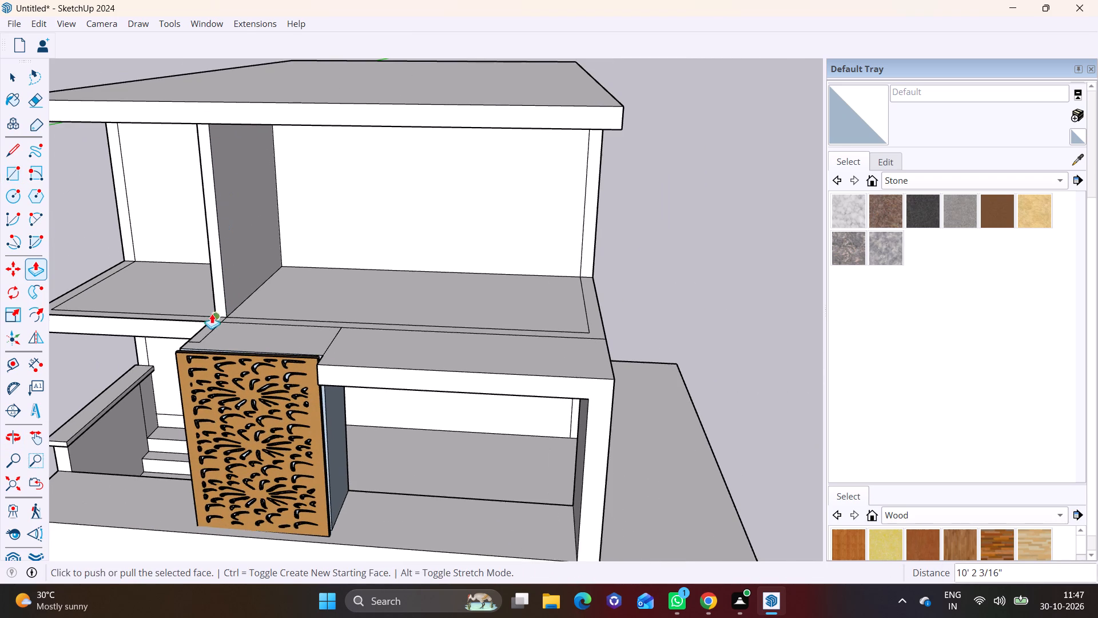
{"action": "scroll", "coordinate": [218, 316], "scroll_direction": "up", "scroll_amount": 9}
{"action": "key", "text": "space"}
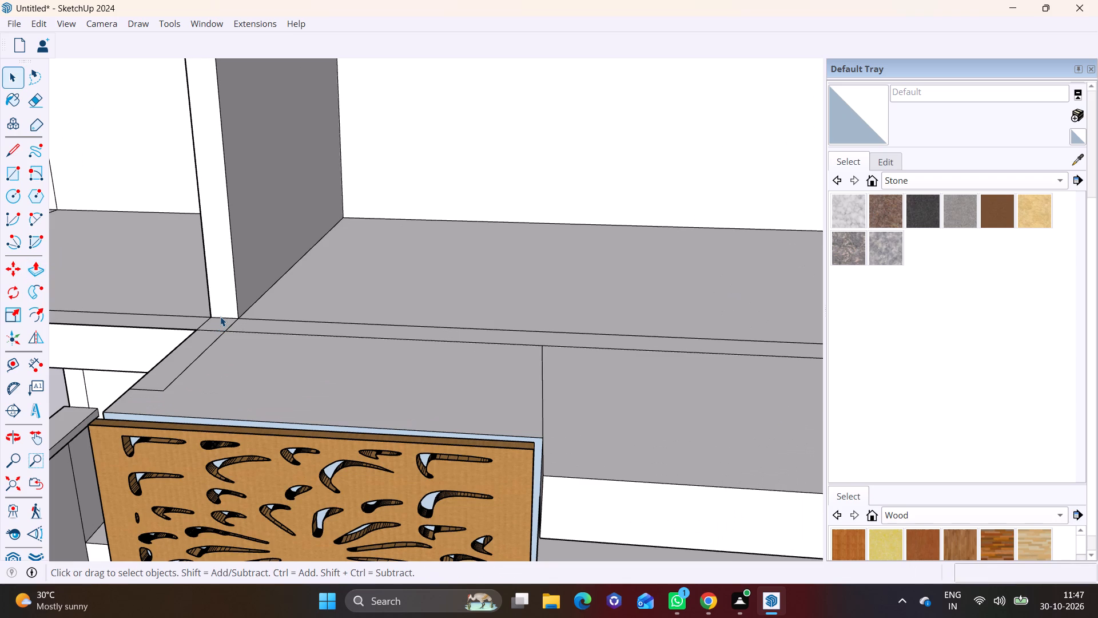
{"action": "left_click", "coordinate": [221, 320]}
{"action": "left_click", "coordinate": [221, 188]}
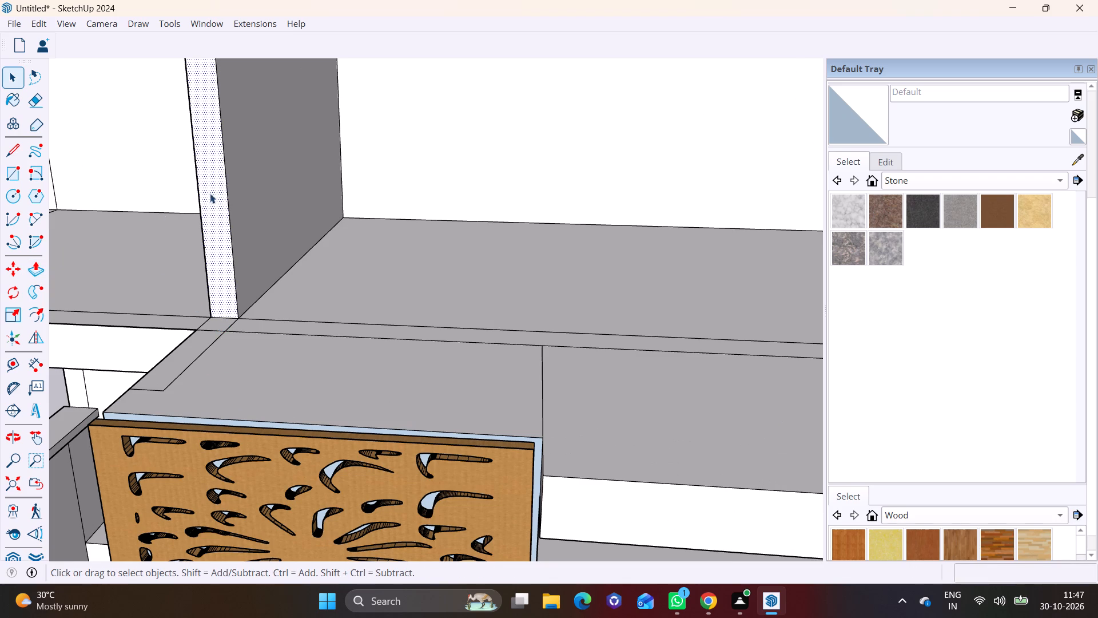
{"action": "left_click", "coordinate": [37, 263]}
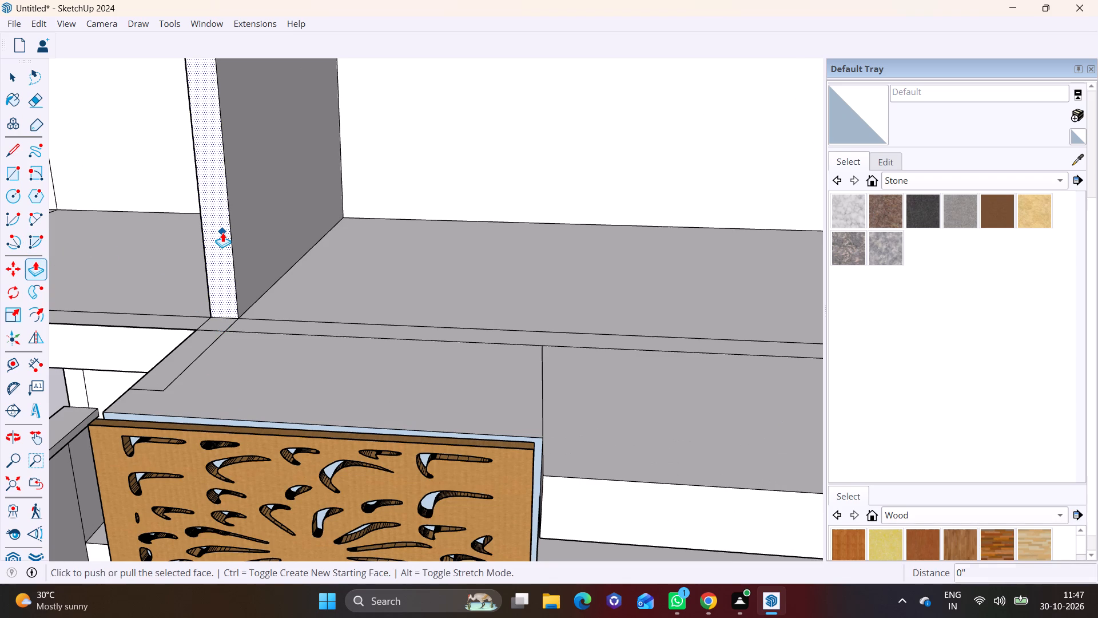
{"action": "left_click", "coordinate": [222, 232]}
{"action": "scroll", "coordinate": [222, 232], "scroll_direction": "down", "scroll_amount": 5}
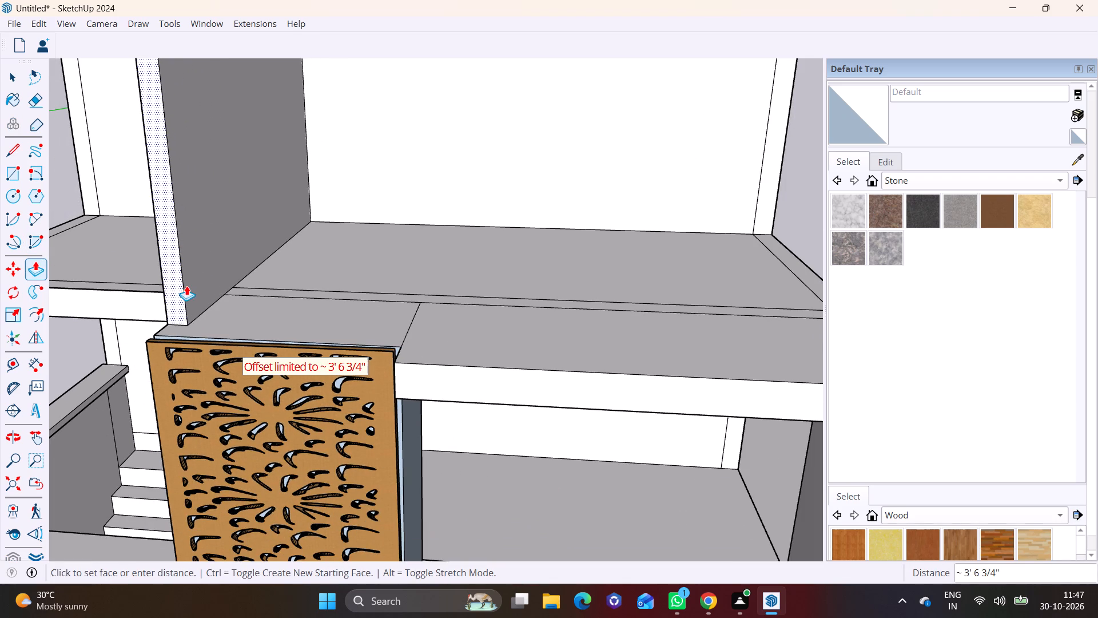
{"action": "left_click", "coordinate": [184, 287]}
{"action": "key", "text": "space"}
Push the thin wall's projecting top face down by about 2 7/16" to line up with the roof slab's underside.
{"action": "scroll", "coordinate": [227, 259], "scroll_direction": "down", "scroll_amount": 10}
{"action": "middle_click_drag", "start_coordinate": [227, 259], "coordinate": [214, 324], "text": "shift"}
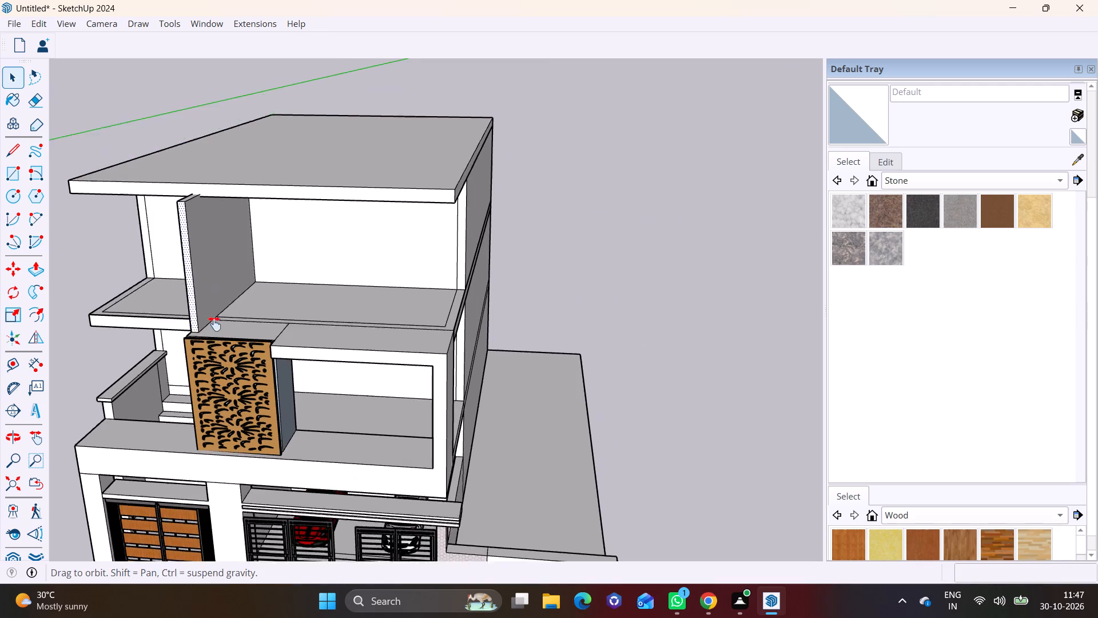
{"action": "middle_click_drag", "start_coordinate": [214, 324], "coordinate": [216, 340], "text": "shift"}
{"action": "middle_click_drag", "start_coordinate": [226, 327], "coordinate": [602, 260]}
{"action": "scroll", "coordinate": [539, 210], "scroll_direction": "up", "scroll_amount": 7}
{"action": "middle_click_drag", "start_coordinate": [535, 172], "coordinate": [512, 300]}
{"action": "scroll", "coordinate": [512, 300], "scroll_direction": "down", "scroll_amount": 1}
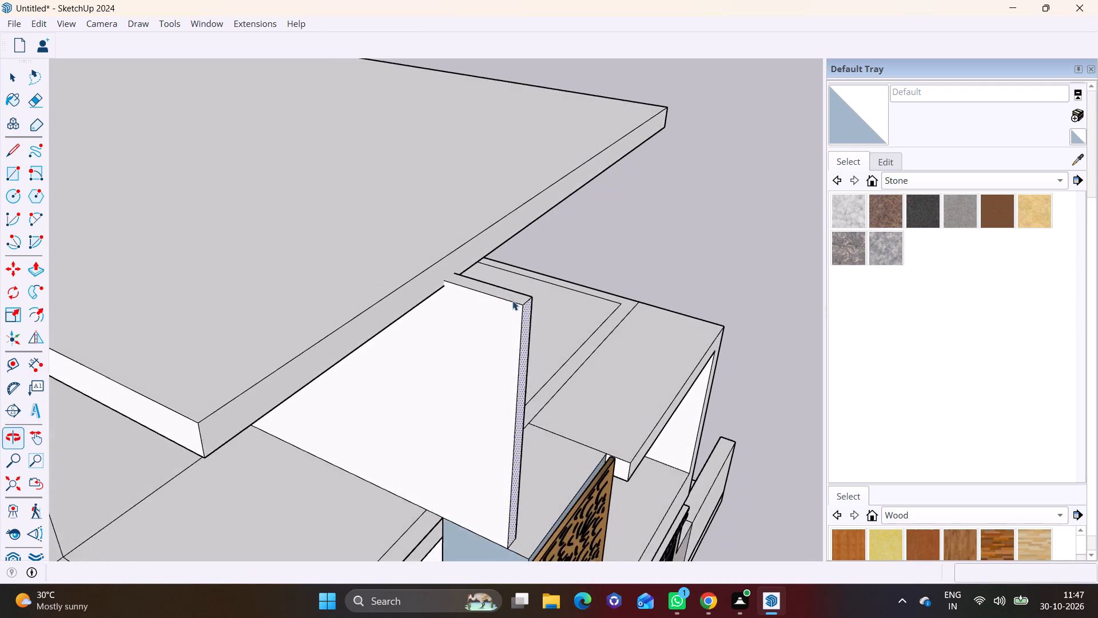
{"action": "scroll", "coordinate": [508, 291], "scroll_direction": "up", "scroll_amount": 6}
{"action": "left_click", "coordinate": [499, 297]}
{"action": "left_click", "coordinate": [41, 271]}
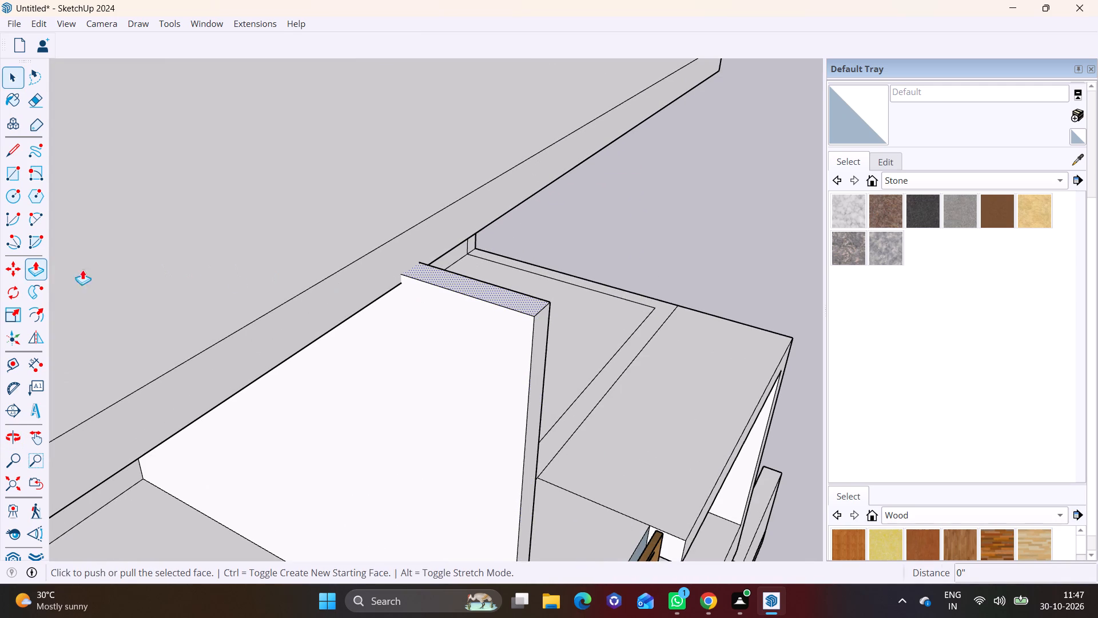
{"action": "left_click", "coordinate": [452, 287]}
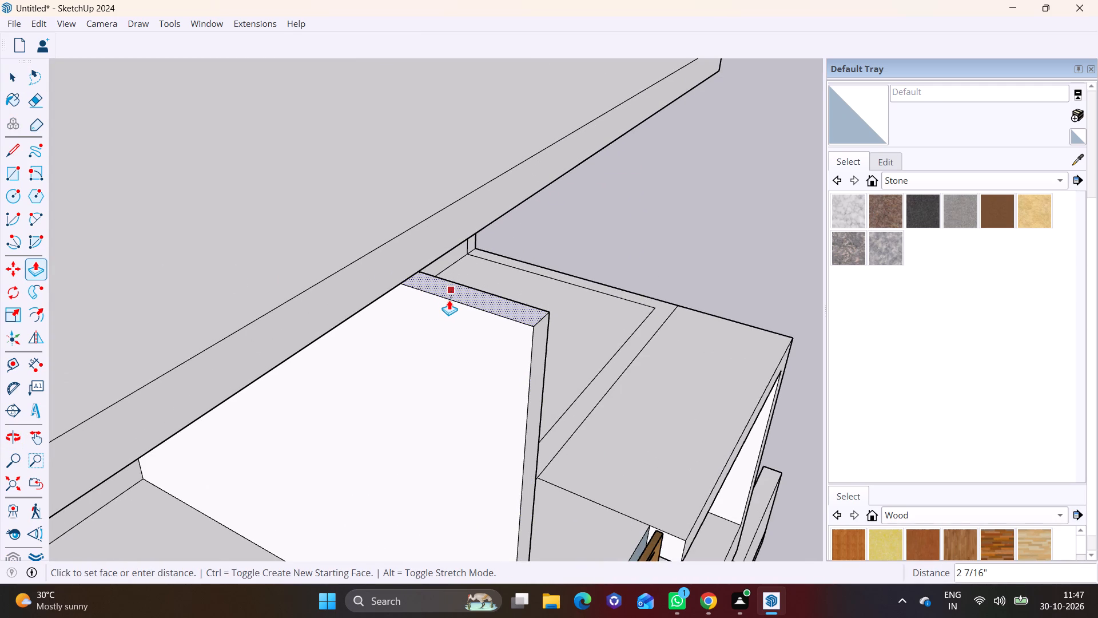
{"action": "left_click", "coordinate": [449, 300]}
{"action": "key", "text": "space"}
{"action": "left_click", "coordinate": [651, 229]}
Examine the thin wall and its junction with the roof slab from the front, below and above.
{"action": "scroll", "coordinate": [535, 330], "scroll_direction": "down", "scroll_amount": 3}
{"action": "middle_click_drag", "start_coordinate": [539, 366], "coordinate": [333, 157]}
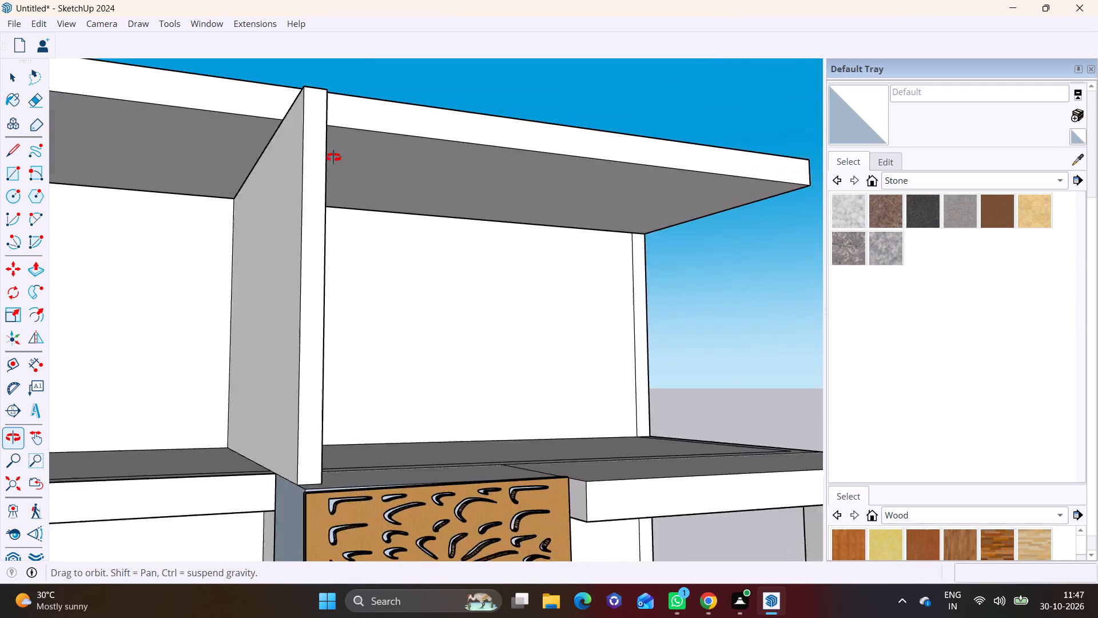
{"action": "middle_click_drag", "start_coordinate": [333, 157], "coordinate": [326, 153]}
{"action": "scroll", "coordinate": [325, 153], "scroll_direction": "down", "scroll_amount": 4}
{"action": "middle_click_drag", "start_coordinate": [349, 153], "coordinate": [288, 183]}
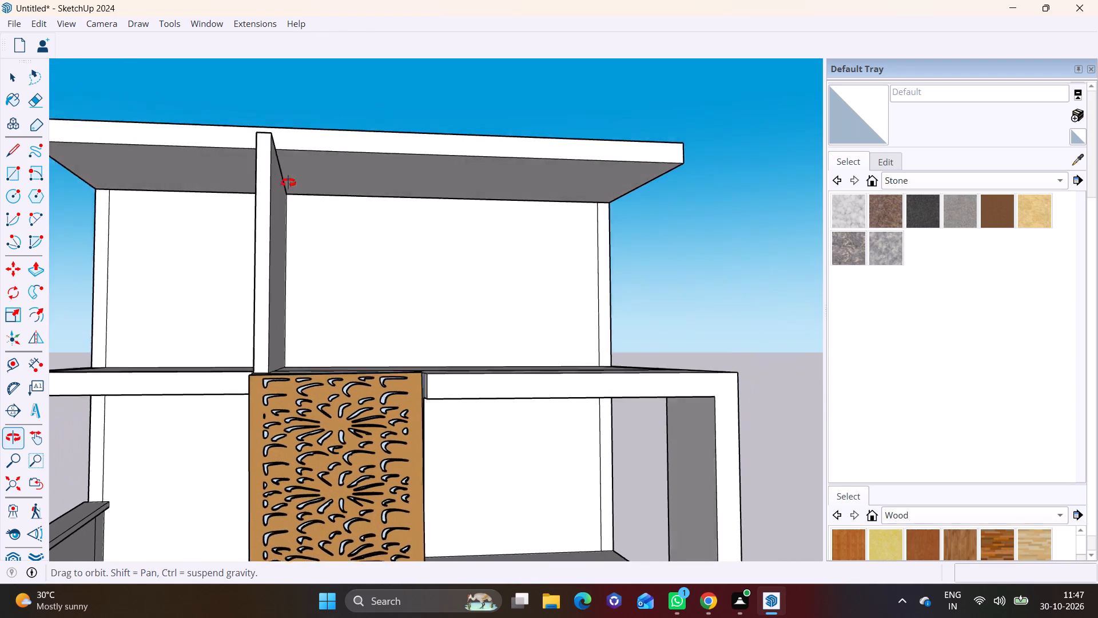
{"action": "middle_click_drag", "start_coordinate": [288, 183], "coordinate": [280, 218]}
{"action": "middle_click_drag", "start_coordinate": [288, 134], "coordinate": [303, 206], "text": "shift"}
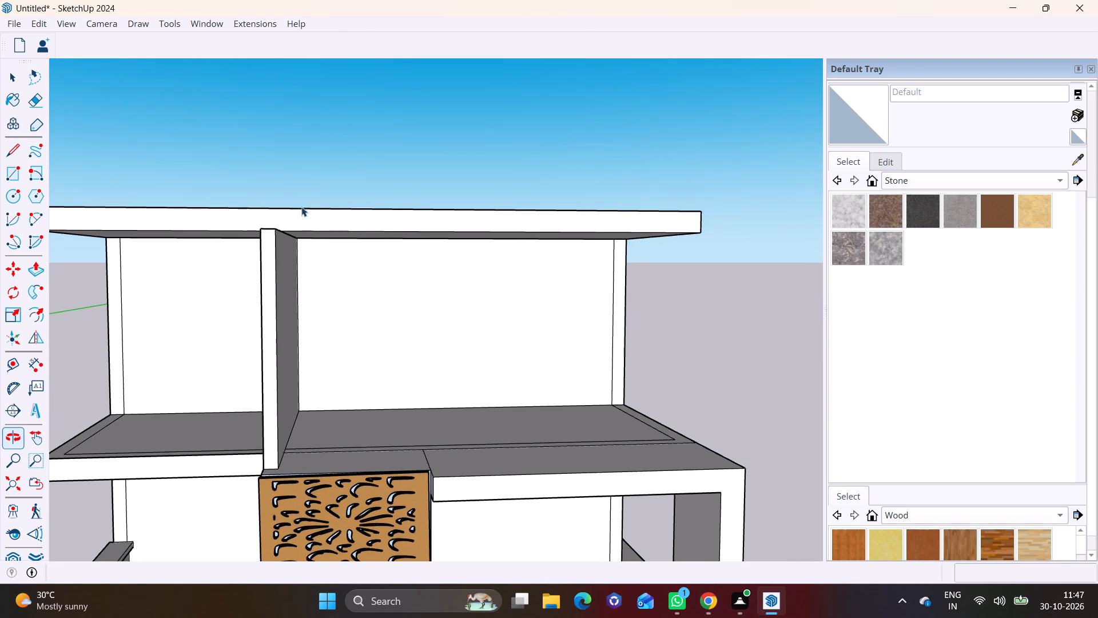
{"action": "middle_click_drag", "start_coordinate": [305, 184], "coordinate": [318, 299]}
{"action": "scroll", "coordinate": [280, 256], "scroll_direction": "up", "scroll_amount": 4}
{"action": "middle_click_drag", "start_coordinate": [309, 295], "coordinate": [301, 136], "text": "shift"}
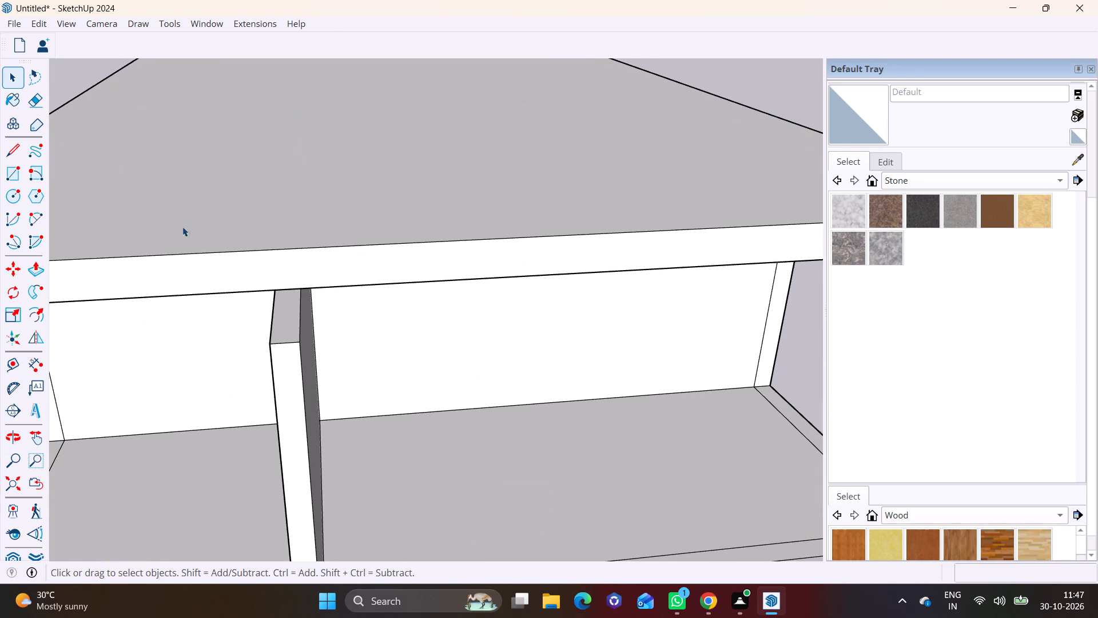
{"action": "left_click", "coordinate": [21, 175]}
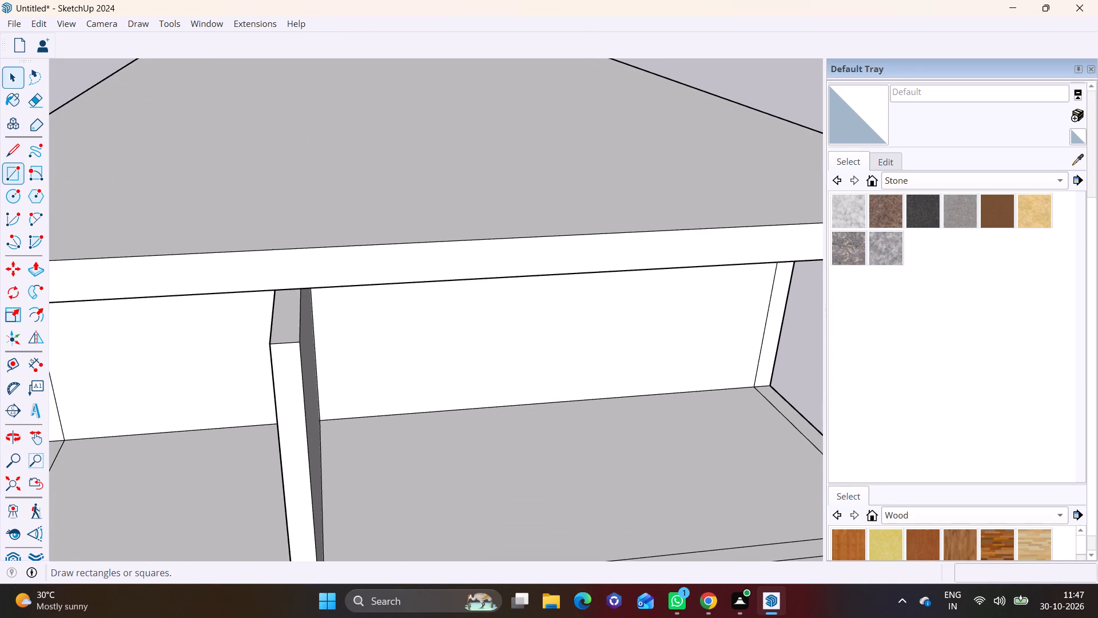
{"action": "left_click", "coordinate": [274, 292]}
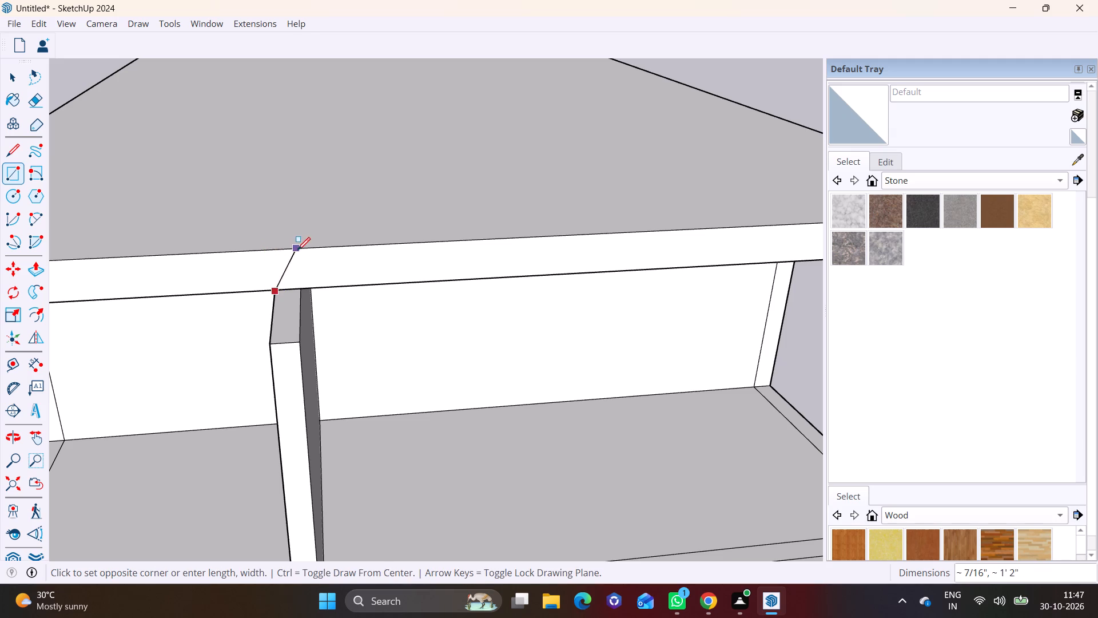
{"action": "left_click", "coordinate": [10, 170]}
Draw a rectangle about 6 15/16" by 1' 1/4" on the roof slab's front edge, directly above the thin wall.
{"action": "middle_click_drag", "start_coordinate": [344, 258], "coordinate": [367, 149]}
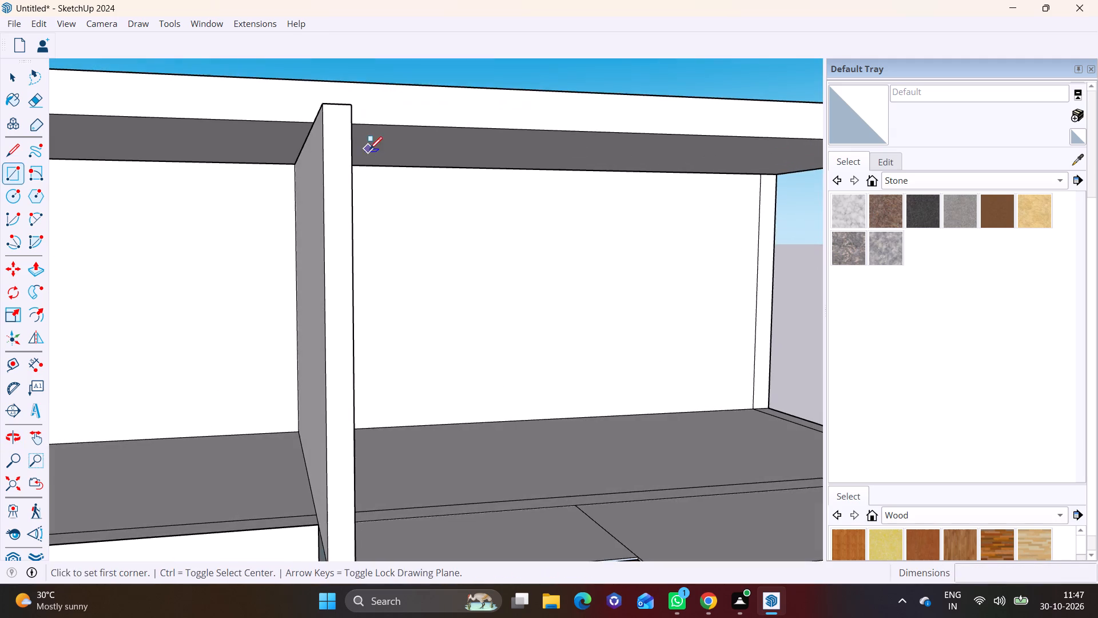
{"action": "middle_click_drag", "start_coordinate": [335, 154], "coordinate": [355, 312]}
{"action": "scroll", "coordinate": [353, 278], "scroll_direction": "up", "scroll_amount": 6}
{"action": "middle_click_drag", "start_coordinate": [355, 251], "coordinate": [321, 316], "text": "shift"}
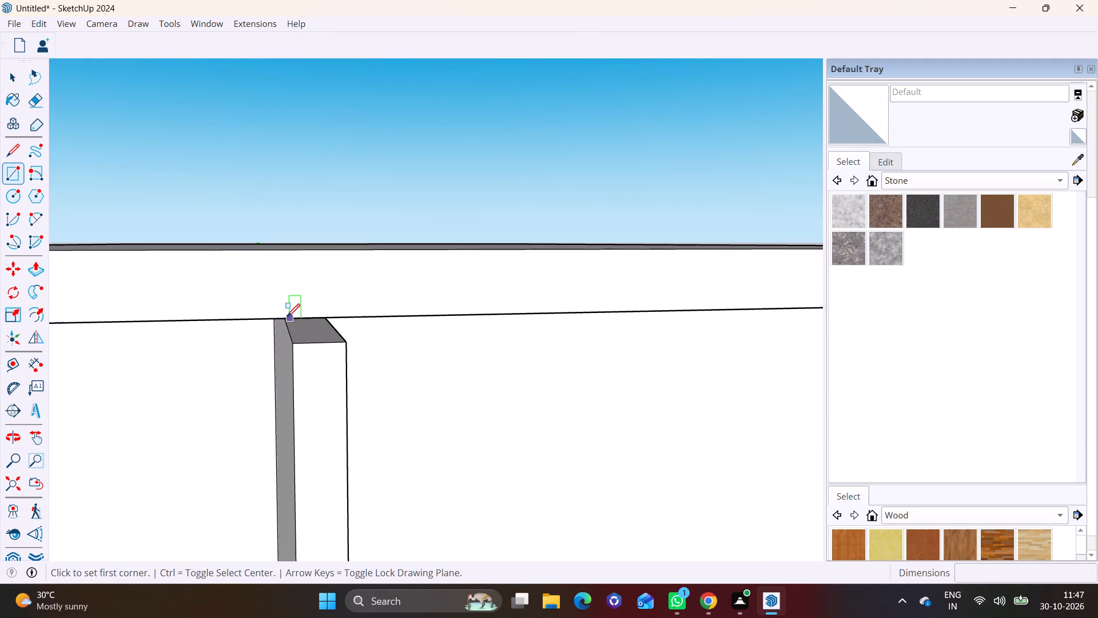
{"action": "left_click", "coordinate": [286, 316]}
{"action": "key", "text": "ctrl+z"}
{"action": "scroll", "coordinate": [296, 321], "scroll_direction": "up", "scroll_amount": 6}
{"action": "left_click", "coordinate": [275, 318]}
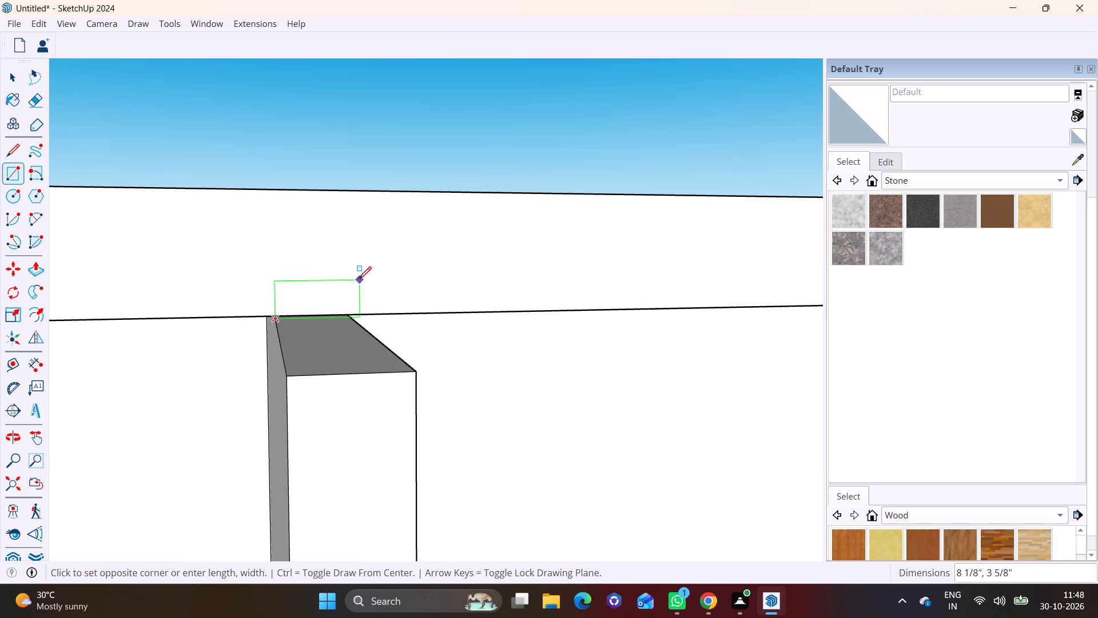
{"action": "left_click", "coordinate": [347, 190]}
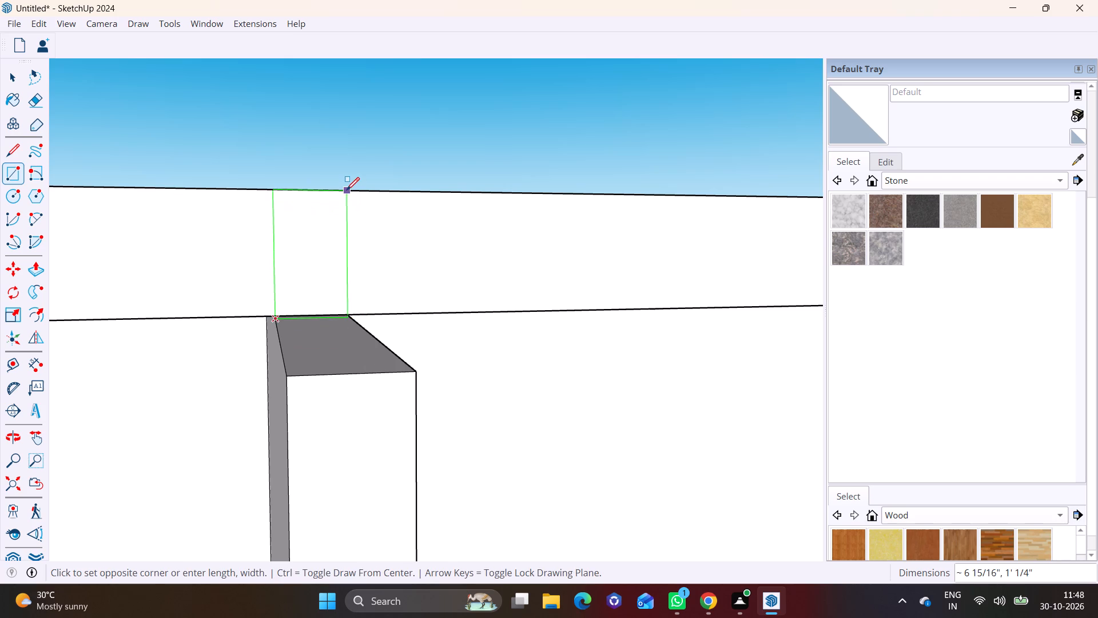
Extrude the rectangle on the roof slab's edge forward over the top of the thin wall.
{"action": "key", "text": "space"}
{"action": "left_click", "coordinate": [323, 260]}
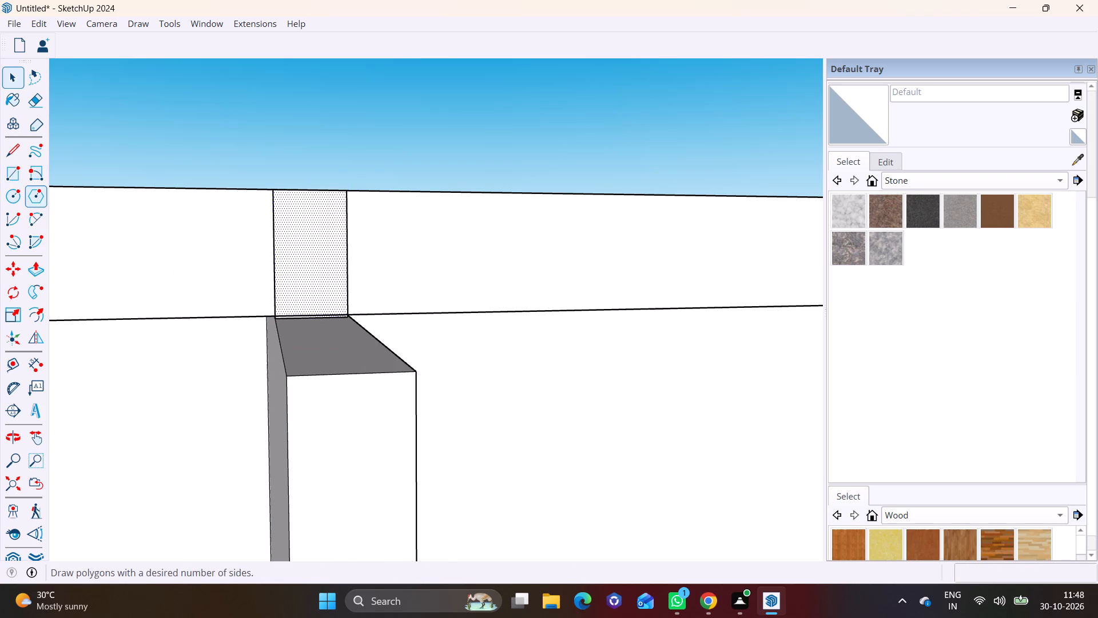
{"action": "left_click", "coordinate": [35, 269]}
{"action": "left_click", "coordinate": [294, 266]}
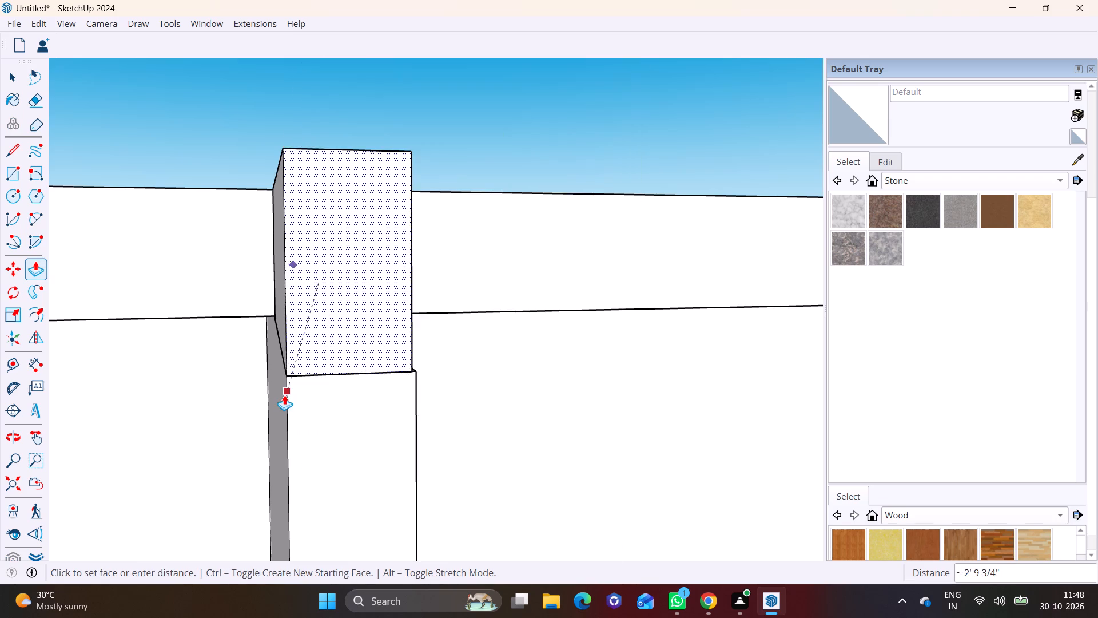
{"action": "left_click", "coordinate": [283, 399]}
Push the roof-edge extension's front face back by about 2' 6 11/16" to align with the thin wall's front face.
{"action": "middle_click_drag", "start_coordinate": [288, 389], "coordinate": [441, 299]}
{"action": "scroll", "coordinate": [442, 299], "scroll_direction": "down", "scroll_amount": 6}
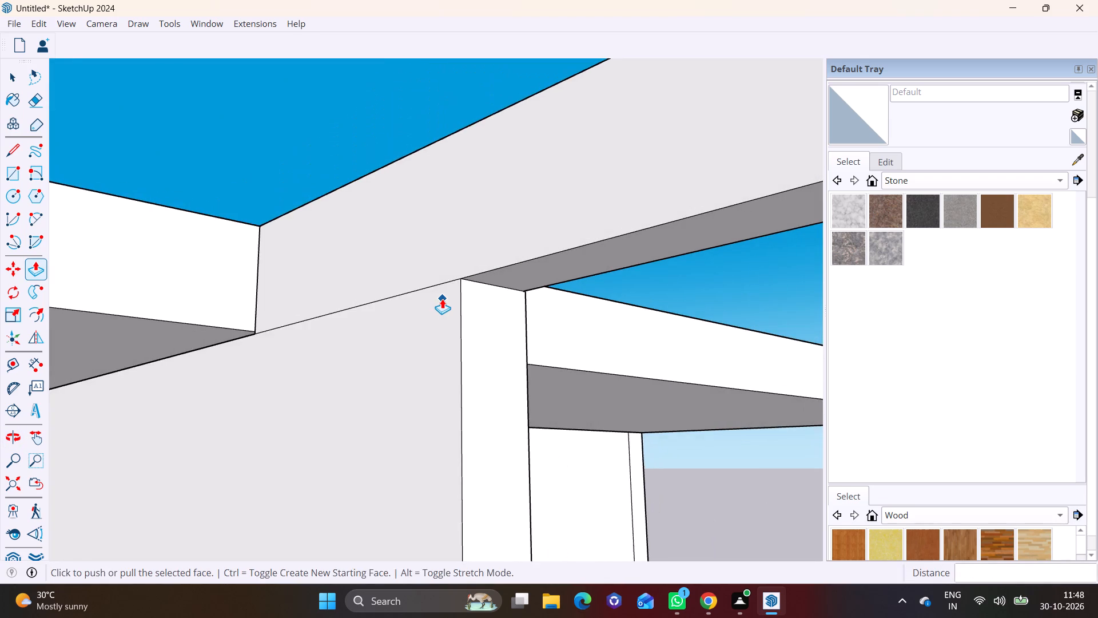
{"action": "middle_click_drag", "start_coordinate": [442, 299], "coordinate": [401, 391]}
{"action": "left_click_drag", "start_coordinate": [781, 313], "coordinate": [775, 312]}
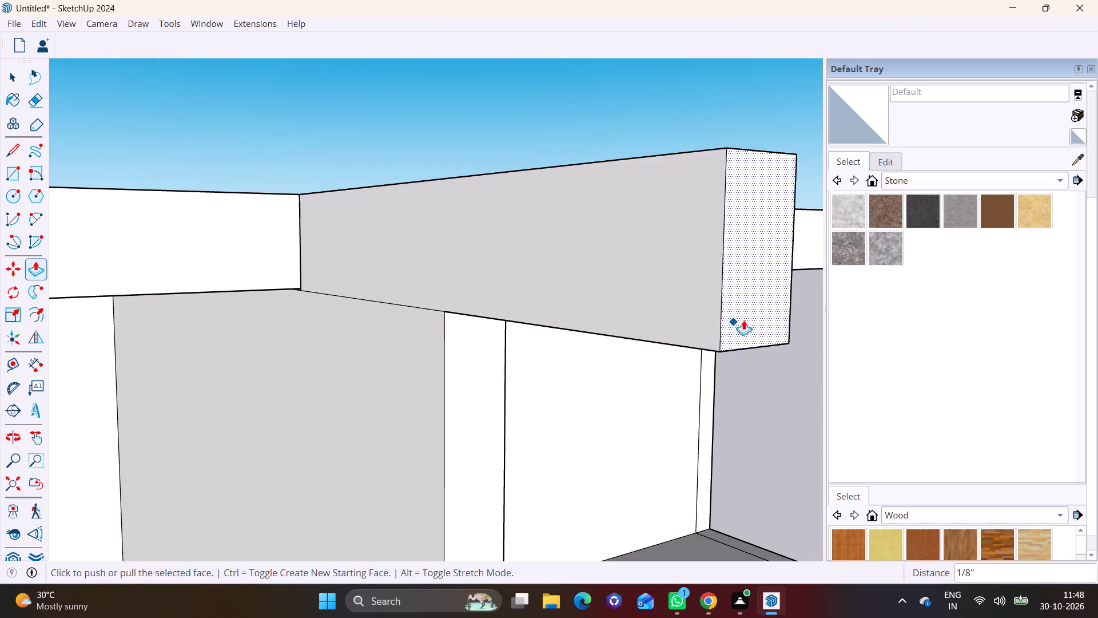
{"action": "left_click", "coordinate": [746, 319]}
{"action": "left_click", "coordinate": [459, 353]}
Extrude the roof-edge extension's inner side face about 12' 8" sideways along the roof slab's front edge.
{"action": "scroll", "coordinate": [469, 346], "scroll_direction": "down", "scroll_amount": 5}
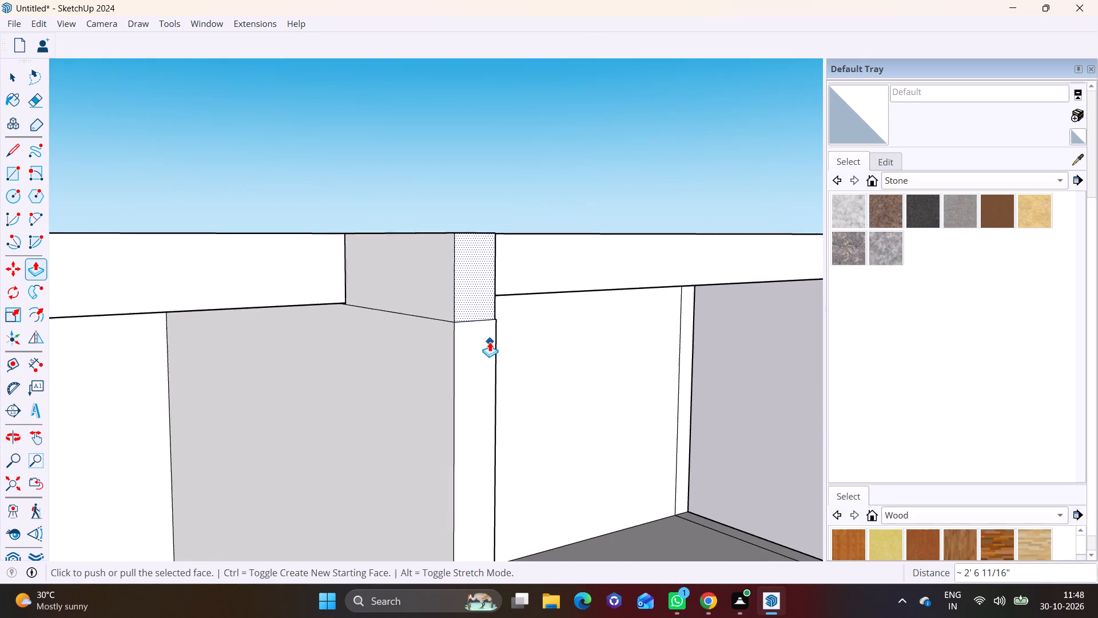
{"action": "scroll", "coordinate": [490, 342], "scroll_direction": "down", "scroll_amount": 1}
{"action": "middle_click_drag", "start_coordinate": [623, 332], "coordinate": [274, 325]}
{"action": "scroll", "coordinate": [194, 291], "scroll_direction": "down", "scroll_amount": 3}
{"action": "middle_click_drag", "start_coordinate": [194, 290], "coordinate": [391, 286], "text": "shift"}
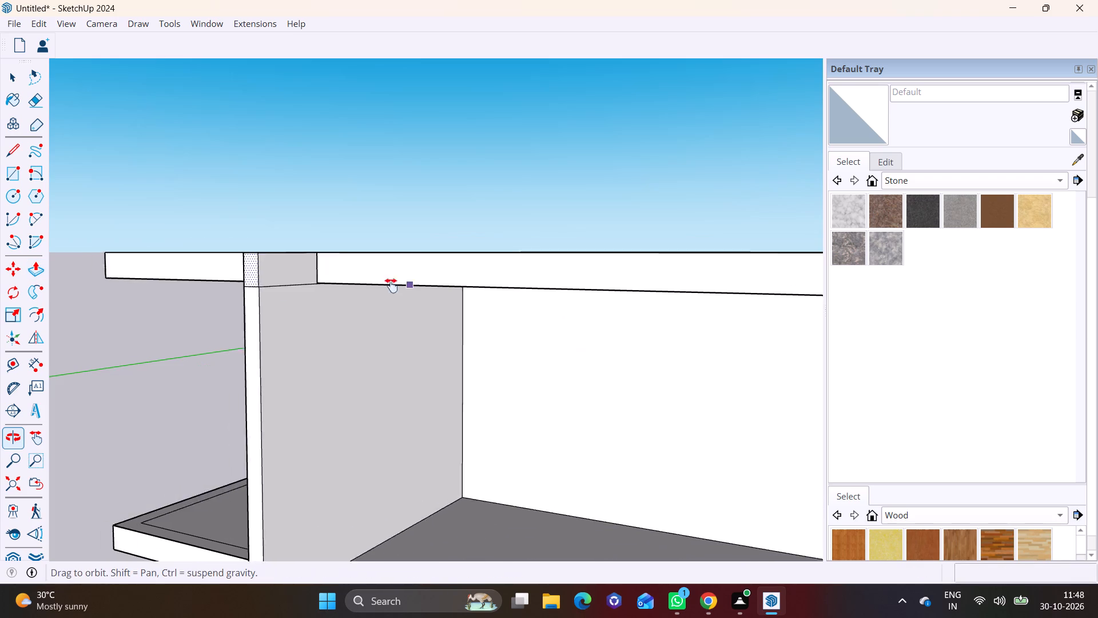
{"action": "middle_click_drag", "start_coordinate": [391, 286], "coordinate": [404, 285], "text": "shift"}
{"action": "middle_click_drag", "start_coordinate": [404, 285], "coordinate": [380, 260], "text": "shift"}
{"action": "key", "text": "space"}
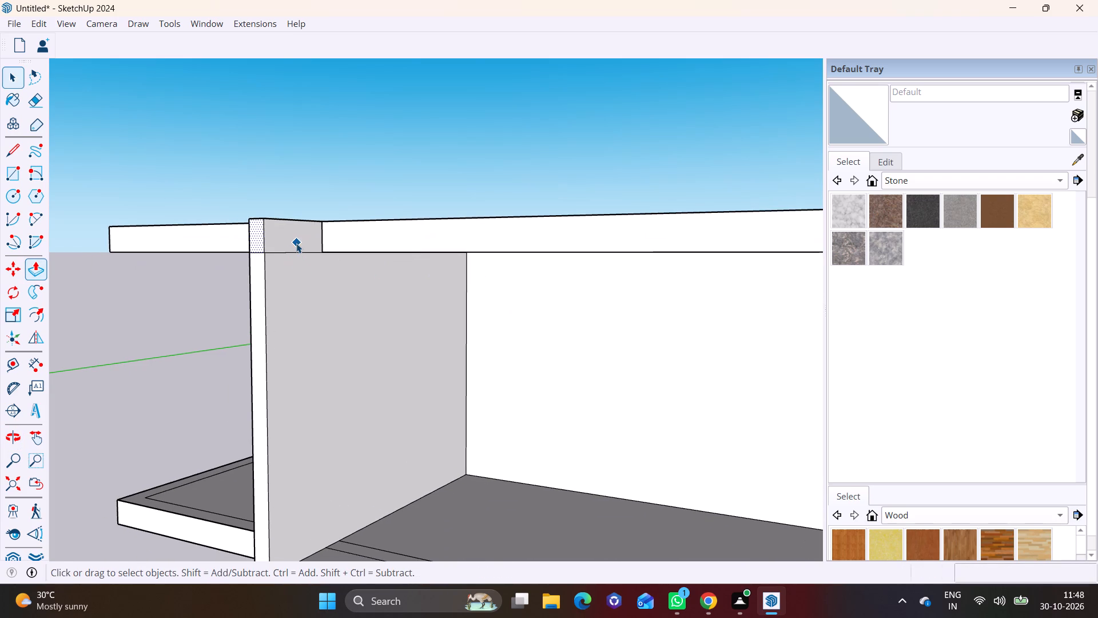
{"action": "left_click", "coordinate": [296, 243]}
{"action": "left_click", "coordinate": [40, 266]}
{"action": "left_click", "coordinate": [277, 235]}
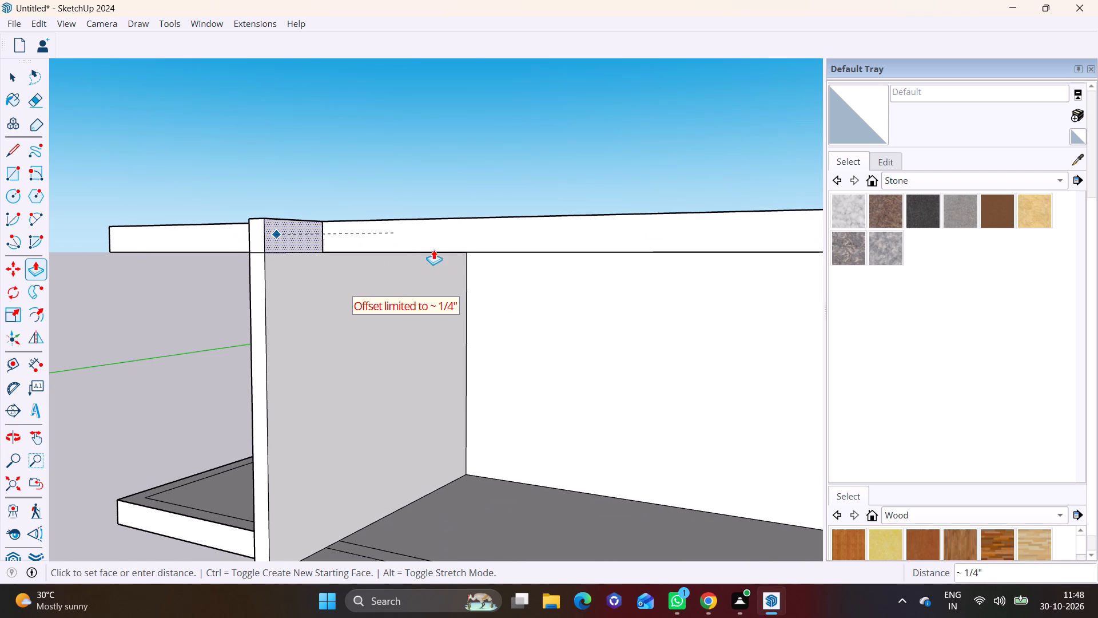
{"action": "left_click", "coordinate": [292, 237]}
{"action": "left_click_drag", "start_coordinate": [270, 241], "coordinate": [528, 279]}
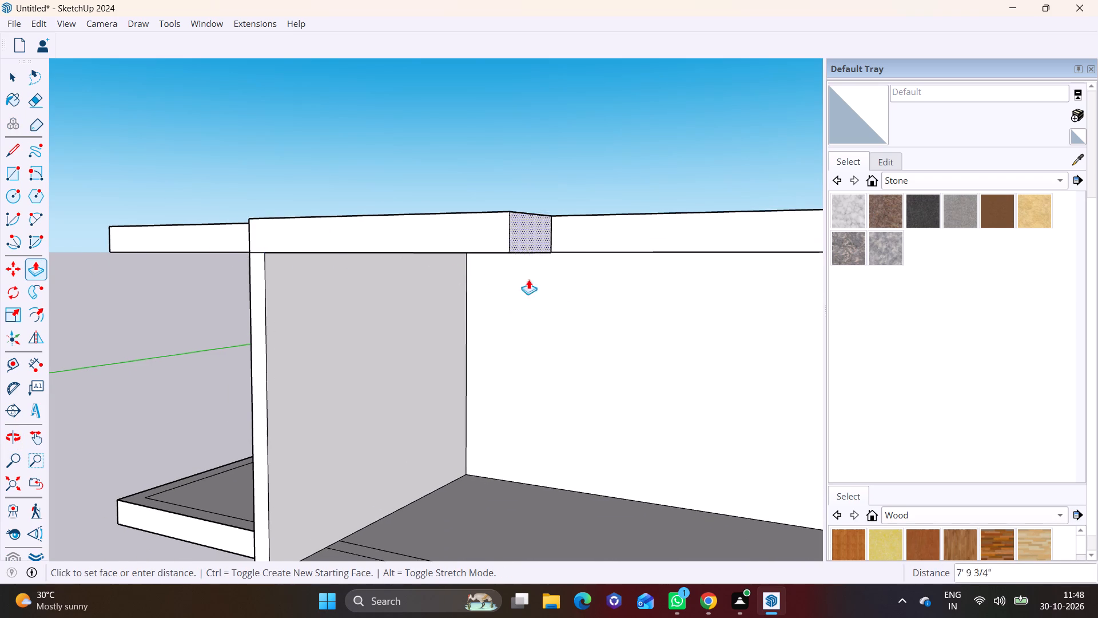
{"action": "left_click_drag", "start_coordinate": [528, 279], "coordinate": [703, 286]}
Extend the same side face about 6' 9 1/2" further, to the roof slab's far front corner.
{"action": "scroll", "coordinate": [703, 286], "scroll_direction": "down", "scroll_amount": 11}
{"action": "middle_click_drag", "start_coordinate": [703, 287], "coordinate": [436, 302], "text": "shift"}
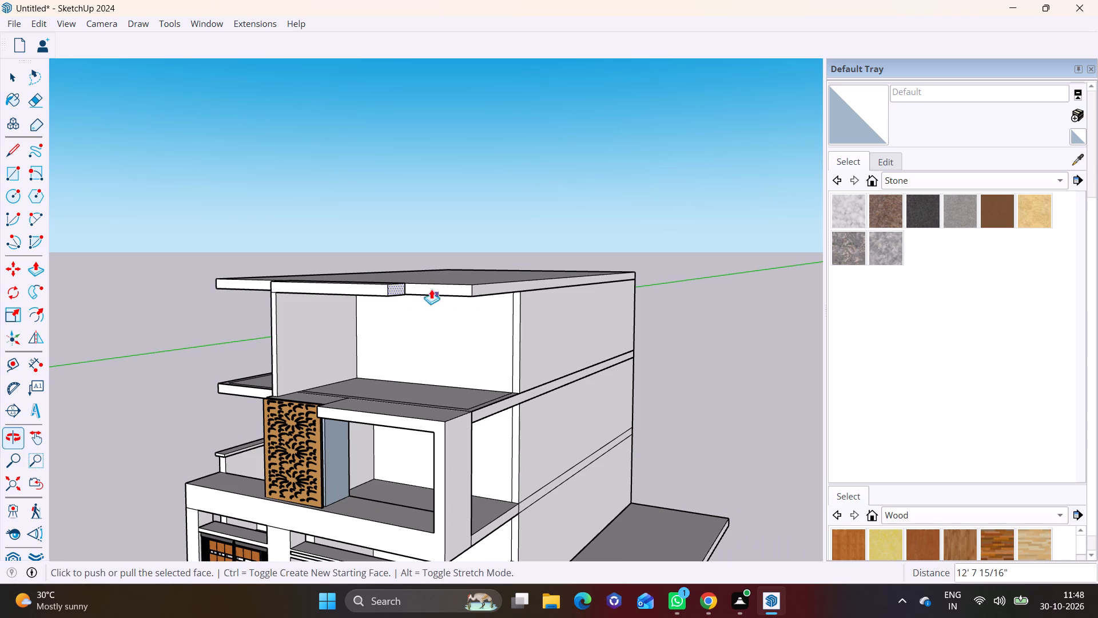
{"action": "left_click", "coordinate": [394, 286]}
{"action": "left_click", "coordinate": [523, 280]}
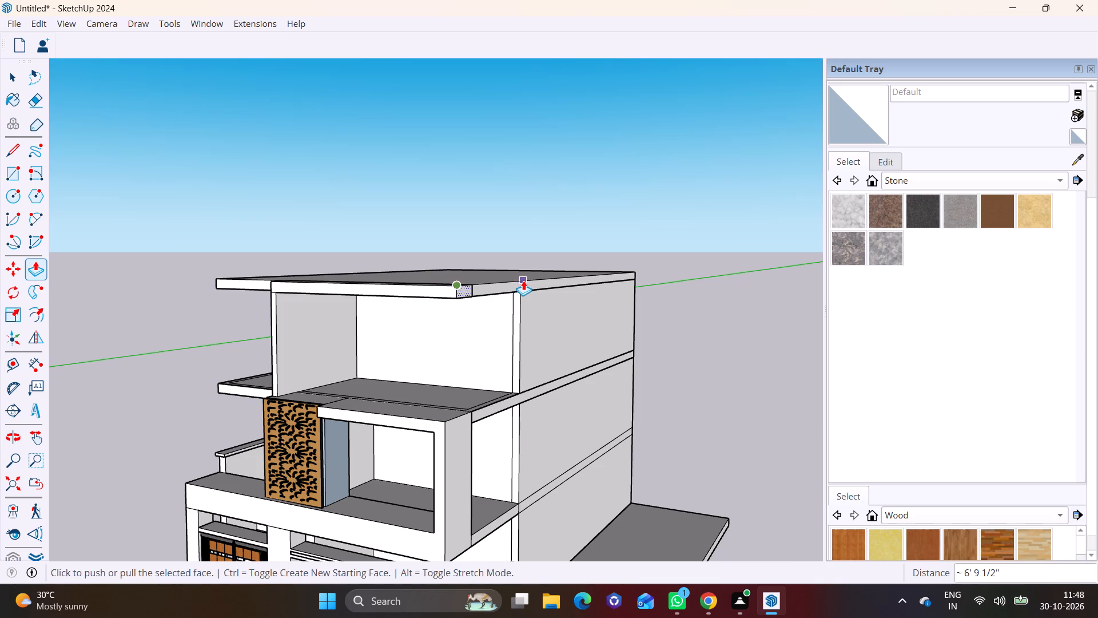
{"action": "key", "text": "space"}
{"action": "left_click", "coordinate": [683, 273]}
Draw a narrow rectangle about 10' 3" long on the roof slab's underside, along the outer side edge in front of the back wall.
{"action": "scroll", "coordinate": [470, 320], "scroll_direction": "up", "scroll_amount": 1}
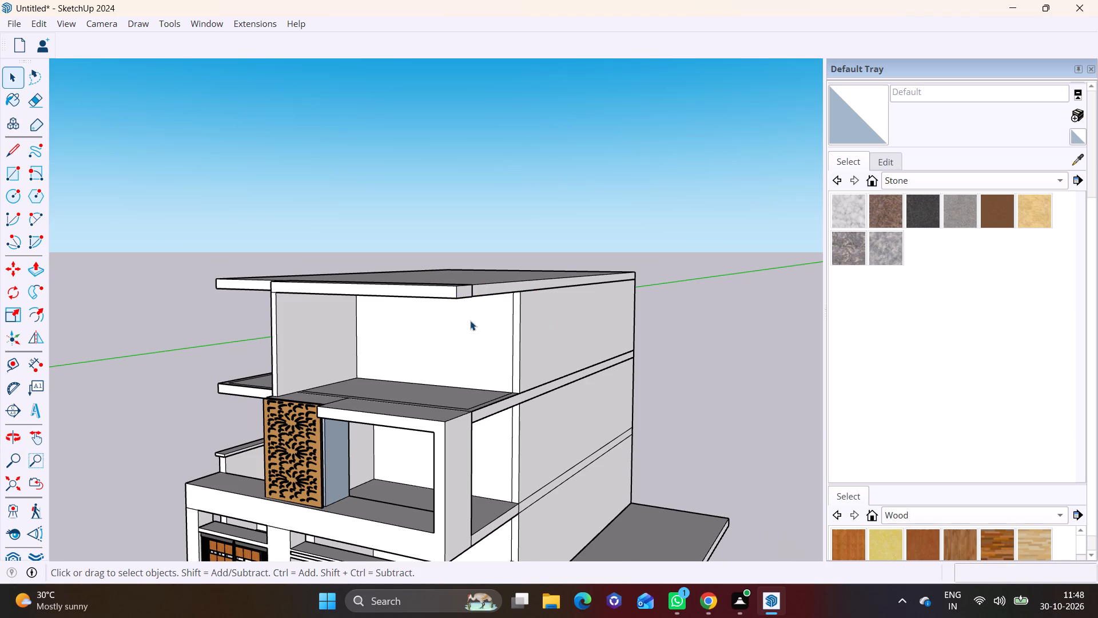
{"action": "scroll", "coordinate": [470, 320], "scroll_direction": "up", "scroll_amount": 1}
{"action": "middle_click_drag", "start_coordinate": [466, 320], "coordinate": [595, 240]}
{"action": "scroll", "coordinate": [555, 253], "scroll_direction": "up", "scroll_amount": 2}
{"action": "middle_click_drag", "start_coordinate": [571, 259], "coordinate": [512, 352], "text": "shift"}
{"action": "middle_click_drag", "start_coordinate": [512, 352], "coordinate": [537, 275]}
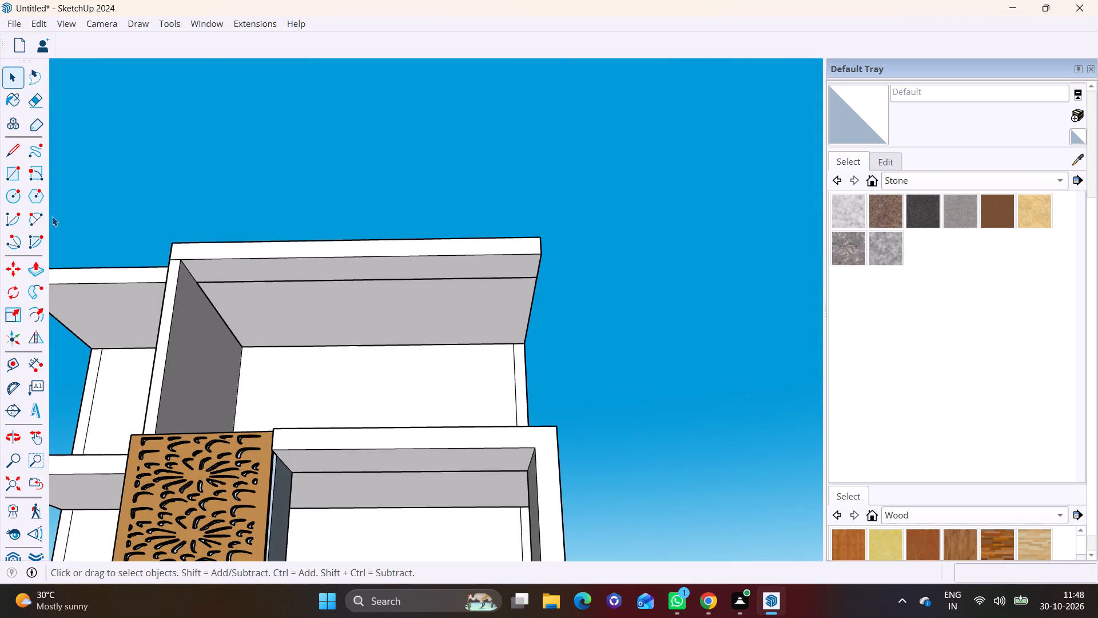
{"action": "left_click", "coordinate": [13, 171]}
{"action": "scroll", "coordinate": [523, 368], "scroll_direction": "up", "scroll_amount": 4}
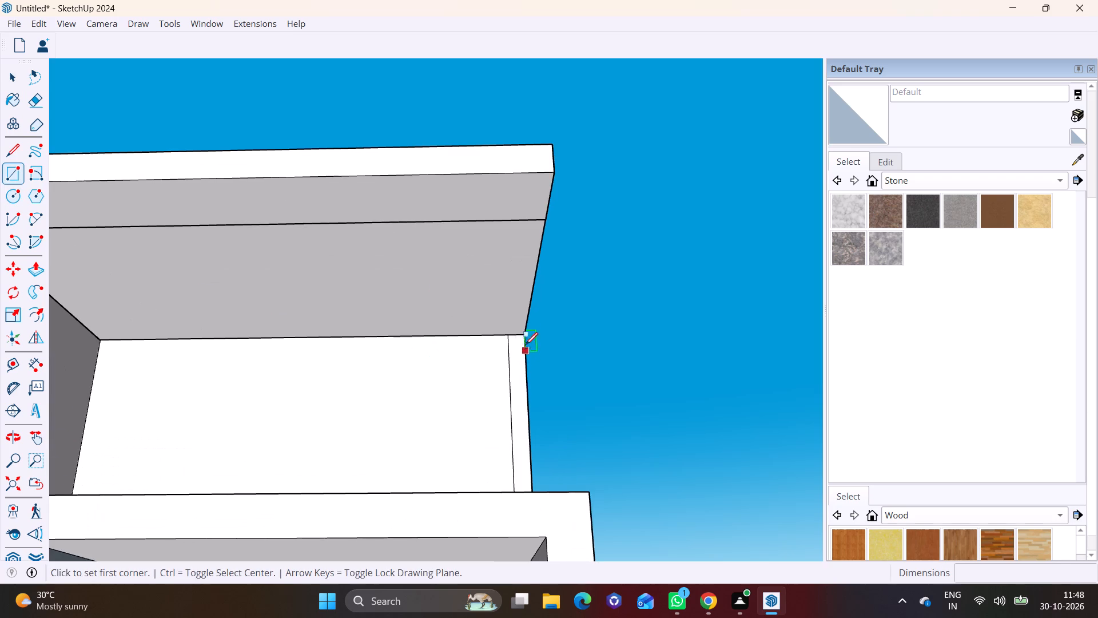
{"action": "left_click", "coordinate": [522, 331]}
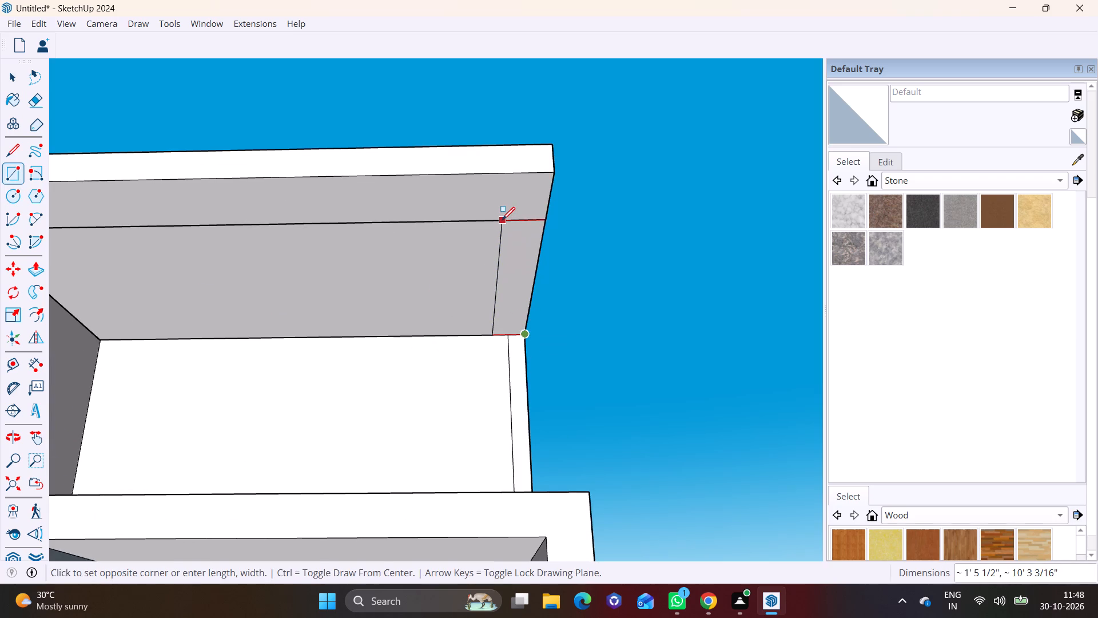
{"action": "left_click", "coordinate": [508, 219]}
Extrude the underside rectangle down 10' 10 5/8" to form a side wall reaching the floor slab below.
{"action": "key", "text": "space"}
{"action": "left_click", "coordinate": [523, 241]}
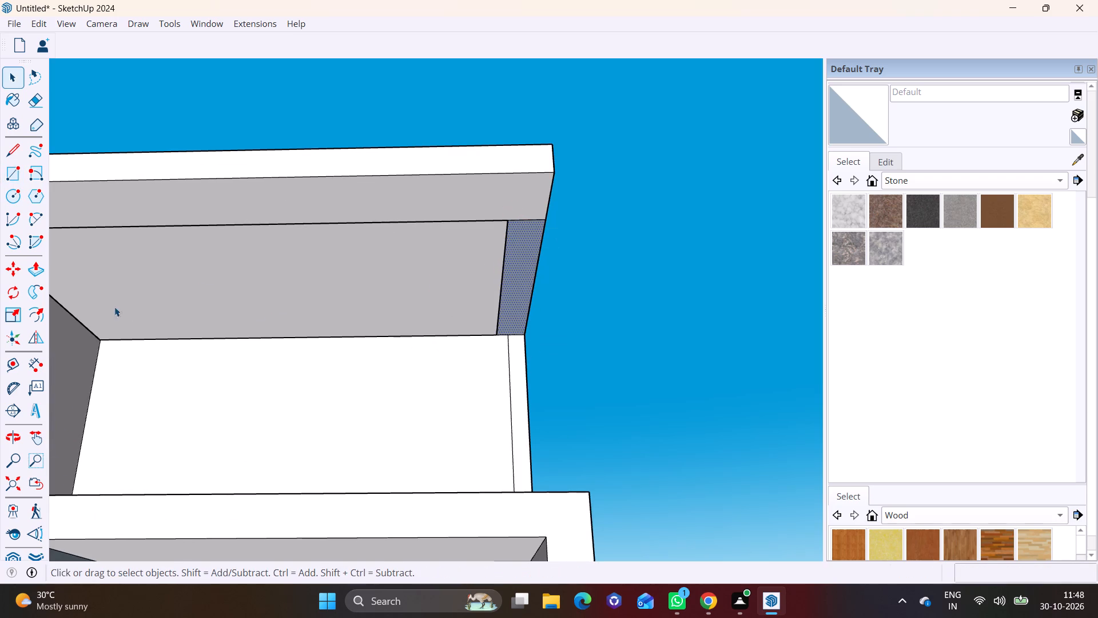
{"action": "left_click", "coordinate": [35, 266]}
{"action": "left_click", "coordinate": [527, 285]}
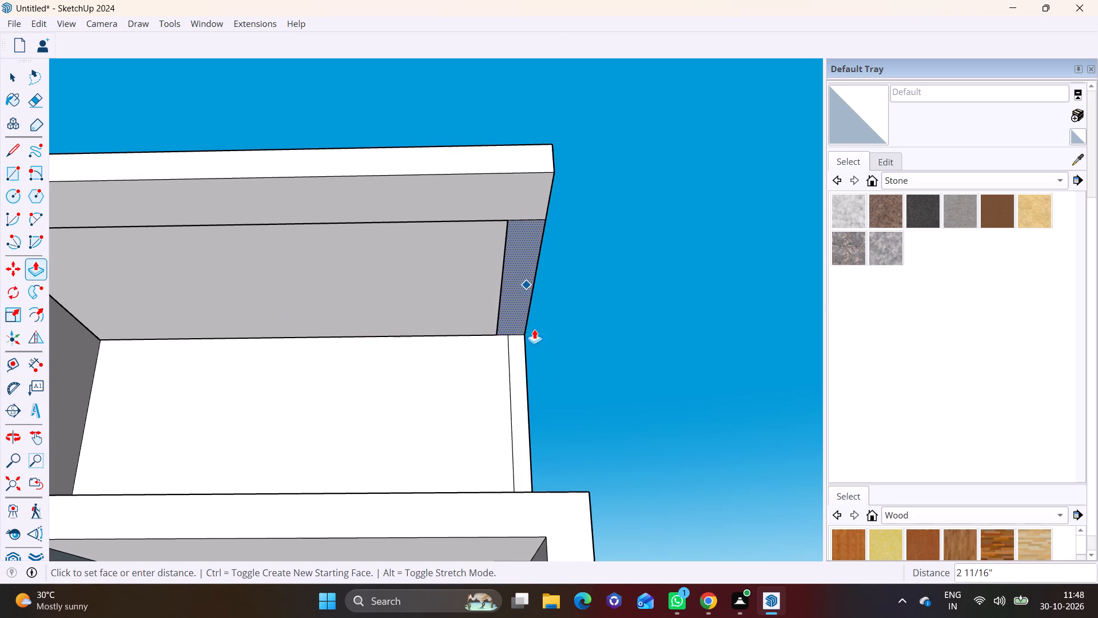
{"action": "scroll", "coordinate": [552, 405], "scroll_direction": "down", "scroll_amount": 2}
{"action": "middle_click_drag", "start_coordinate": [538, 432], "coordinate": [492, 561]}
{"action": "left_click", "coordinate": [525, 511]}
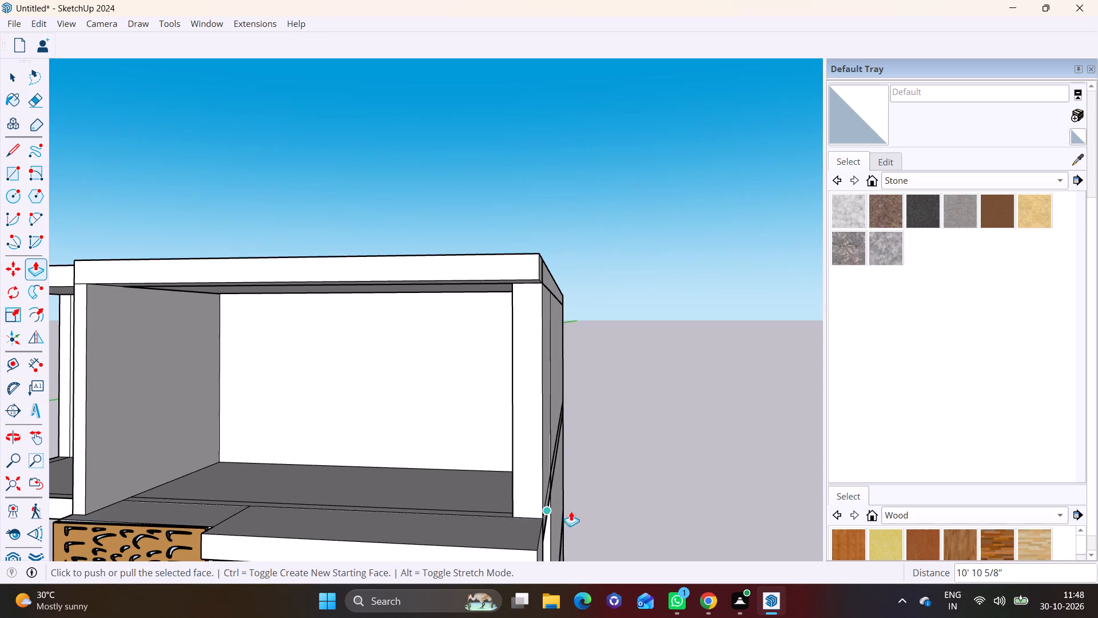
{"action": "key", "text": "space"}
{"action": "left_click", "coordinate": [632, 505]}
Examine the top floor's new side wall and extended roof edge from the front, below and above.
{"action": "scroll", "coordinate": [451, 458], "scroll_direction": "down", "scroll_amount": 4}
{"action": "middle_click_drag", "start_coordinate": [451, 458], "coordinate": [574, 452]}
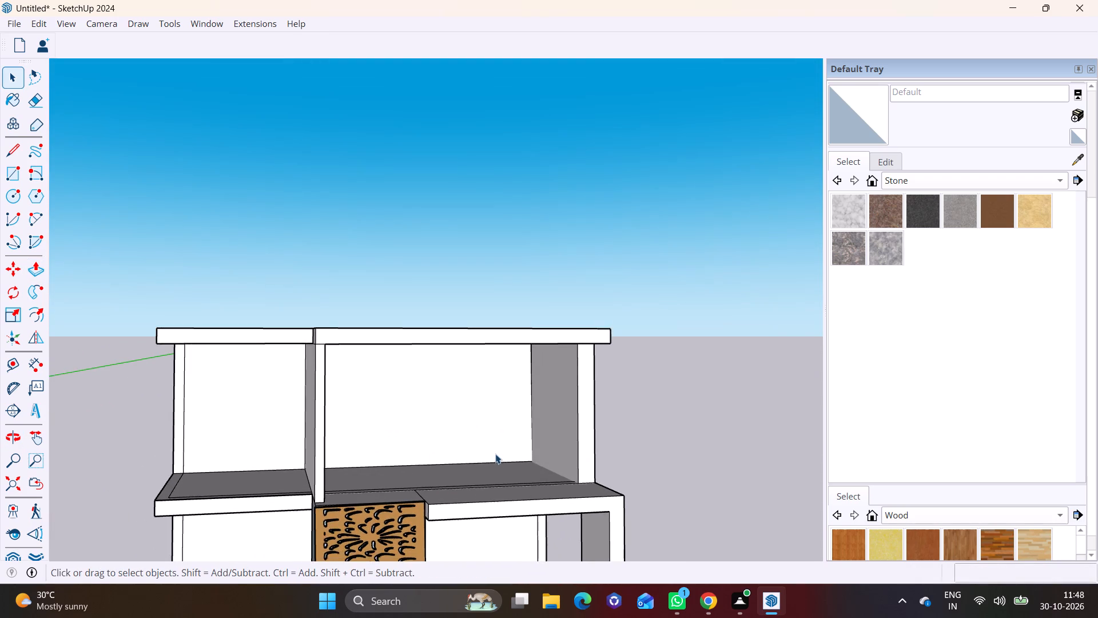
{"action": "scroll", "coordinate": [495, 453], "scroll_direction": "down", "scroll_amount": 2}
{"action": "middle_click_drag", "start_coordinate": [495, 453], "coordinate": [630, 444]}
{"action": "middle_click_drag", "start_coordinate": [490, 428], "coordinate": [457, 418]}
{"action": "middle_click_drag", "start_coordinate": [459, 419], "coordinate": [444, 387]}
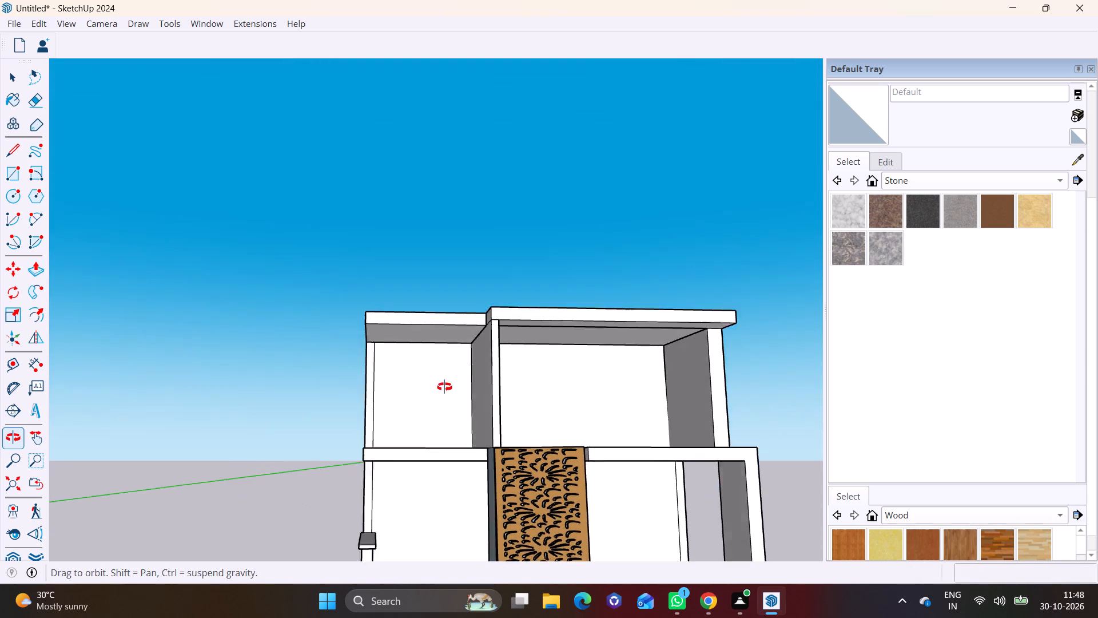
{"action": "middle_click_drag", "start_coordinate": [444, 387], "coordinate": [491, 453]}
{"action": "scroll", "coordinate": [467, 442], "scroll_direction": "down", "scroll_amount": 1}
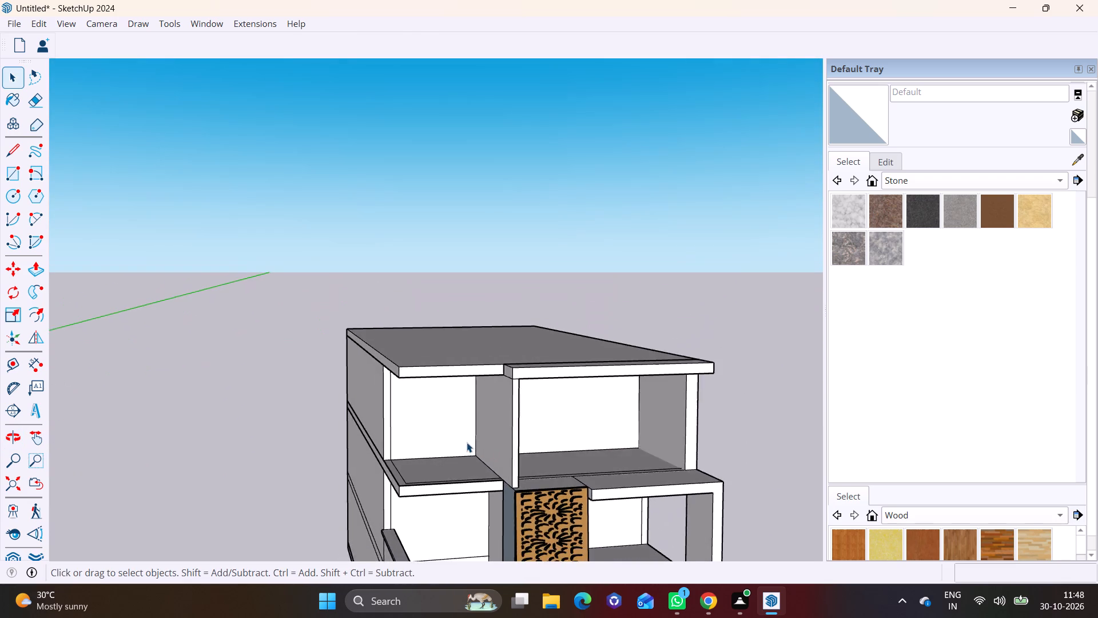
{"action": "scroll", "coordinate": [467, 442], "scroll_direction": "down", "scroll_amount": 3}
{"action": "middle_click_drag", "start_coordinate": [466, 442], "coordinate": [519, 335]}
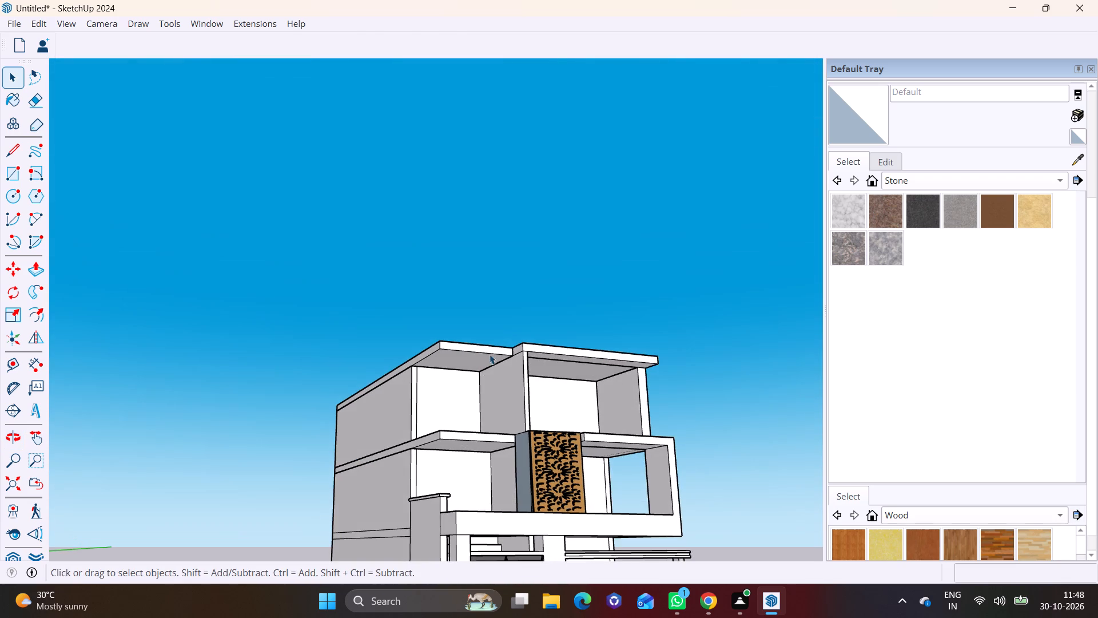
{"action": "scroll", "coordinate": [479, 411], "scroll_direction": "up", "scroll_amount": 2}
{"action": "scroll", "coordinate": [479, 412], "scroll_direction": "up", "scroll_amount": 1, "text": "shift"}
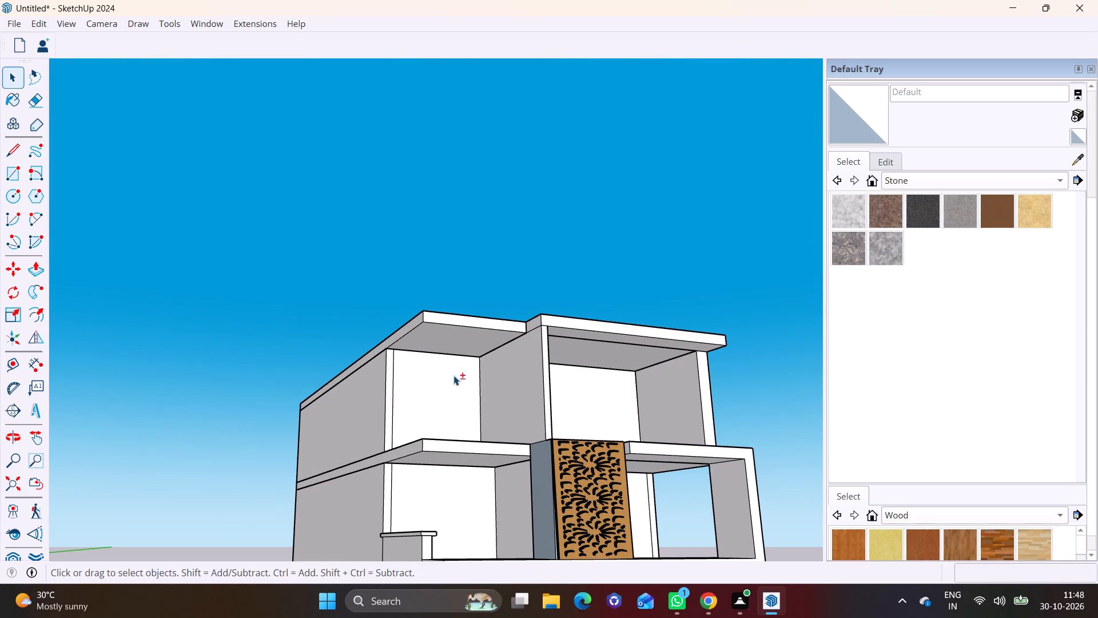
{"action": "scroll", "coordinate": [452, 441], "scroll_direction": "down", "scroll_amount": 2}
{"action": "middle_click_drag", "start_coordinate": [502, 461], "coordinate": [453, 373], "text": "shift"}
{"action": "middle_click_drag", "start_coordinate": [440, 388], "coordinate": [372, 476]}
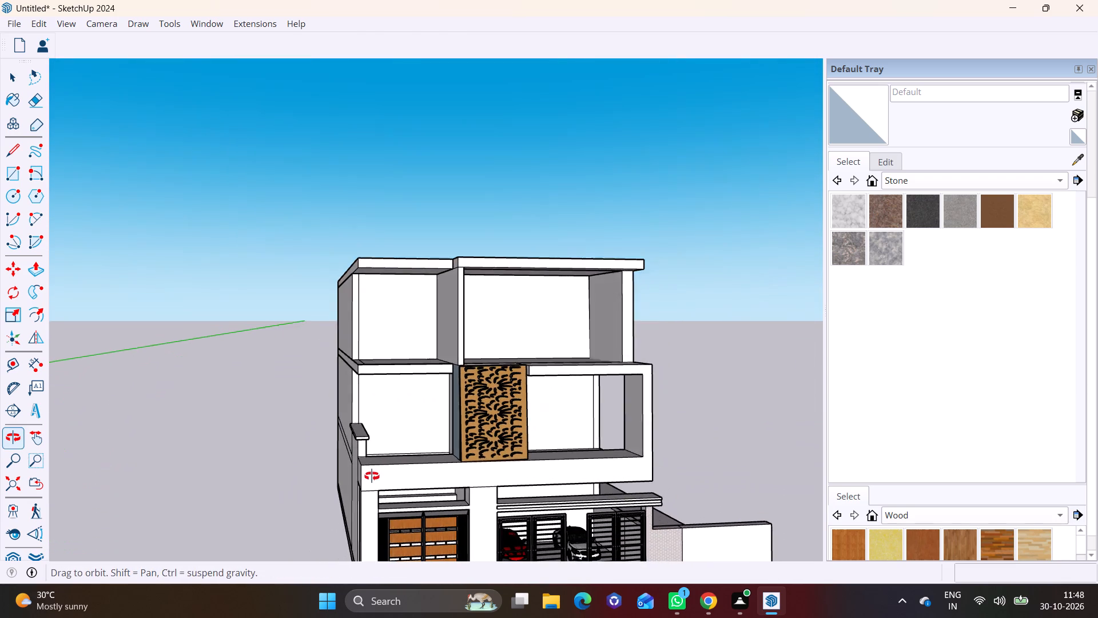
{"action": "middle_click_drag", "start_coordinate": [372, 476], "coordinate": [371, 477]}
Examine the balcony's low side wall with its cap and the back wall beside the CNC panel up close.
{"action": "scroll", "coordinate": [422, 418], "scroll_direction": "up", "scroll_amount": 8}
{"action": "middle_click_drag", "start_coordinate": [385, 390], "coordinate": [361, 342]}
{"action": "scroll", "coordinate": [292, 359], "scroll_direction": "up", "scroll_amount": 2}
{"action": "middle_click_drag", "start_coordinate": [371, 417], "coordinate": [371, 500]}
{"action": "scroll", "coordinate": [286, 467], "scroll_direction": "up", "scroll_amount": 4}
{"action": "middle_click_drag", "start_coordinate": [285, 460], "coordinate": [412, 451], "text": "shift"}
{"action": "scroll", "coordinate": [413, 447], "scroll_direction": "up", "scroll_amount": 3}
{"action": "middle_click_drag", "start_coordinate": [408, 445], "coordinate": [301, 446]}
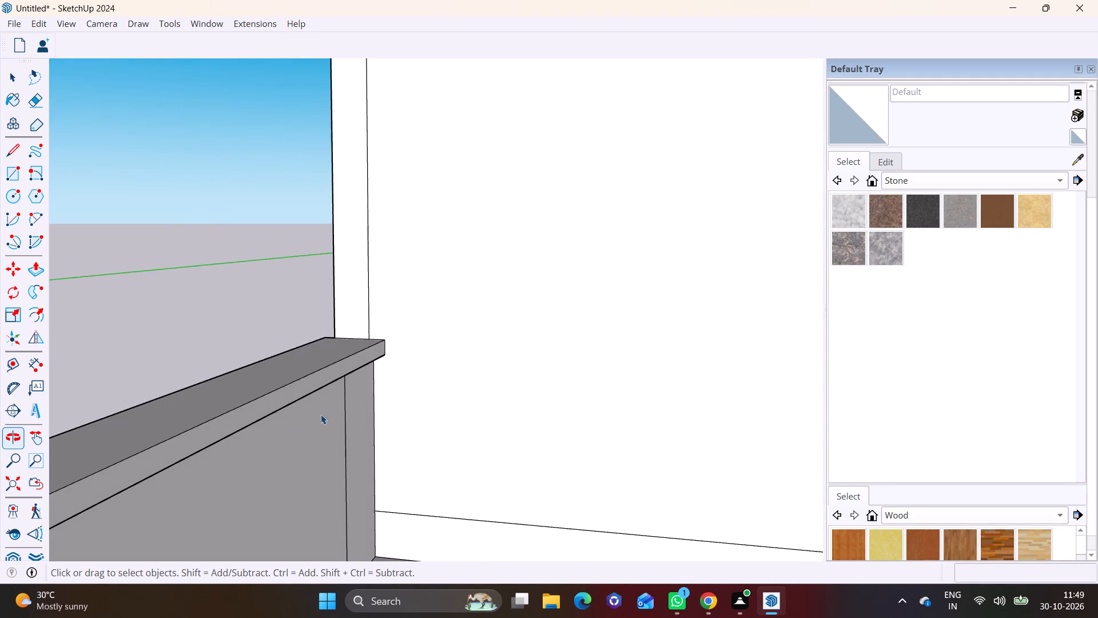
{"action": "scroll", "coordinate": [321, 414], "scroll_direction": "up", "scroll_amount": 2}
{"action": "left_click", "coordinate": [340, 358]}
{"action": "scroll", "coordinate": [352, 360], "scroll_direction": "down", "scroll_amount": 9}
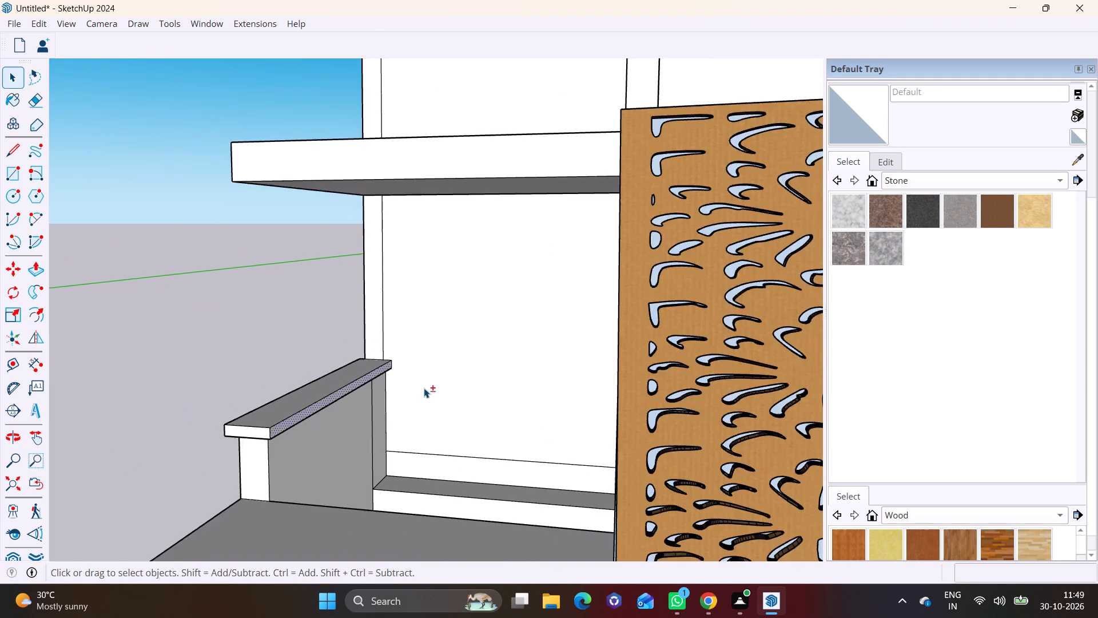
{"action": "middle_click_drag", "start_coordinate": [424, 388], "coordinate": [373, 449], "text": "shift"}
{"action": "middle_click_drag", "start_coordinate": [494, 430], "coordinate": [584, 421]}
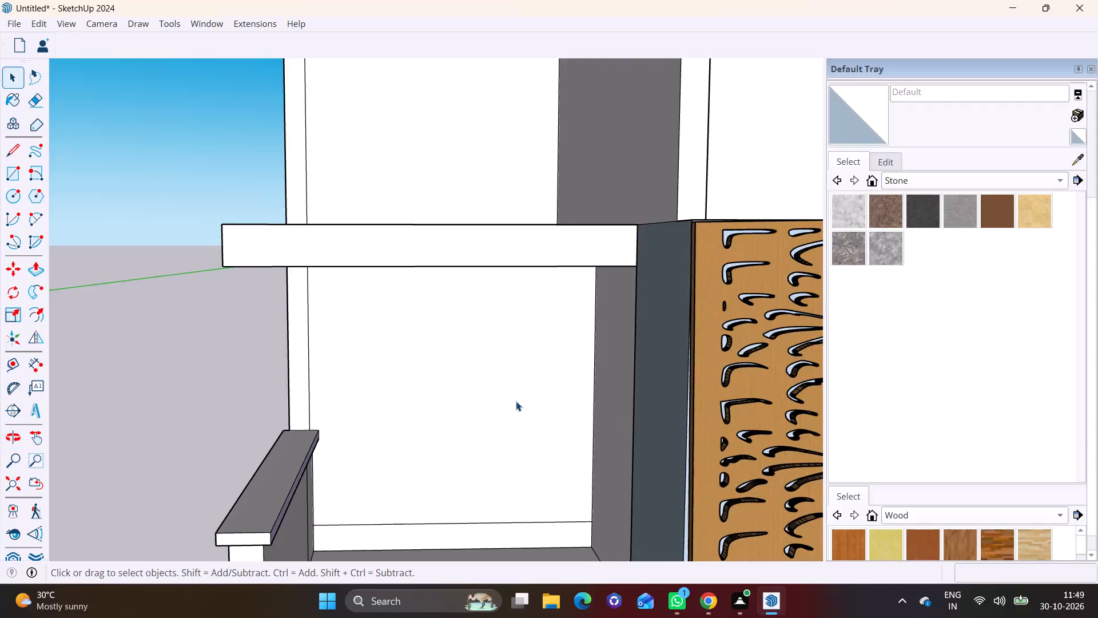
Draw a horizontal line about 10' 8" long across the balcony's back wall, just below the ceiling slab.
{"action": "scroll", "coordinate": [516, 401], "scroll_direction": "up", "scroll_amount": 3}
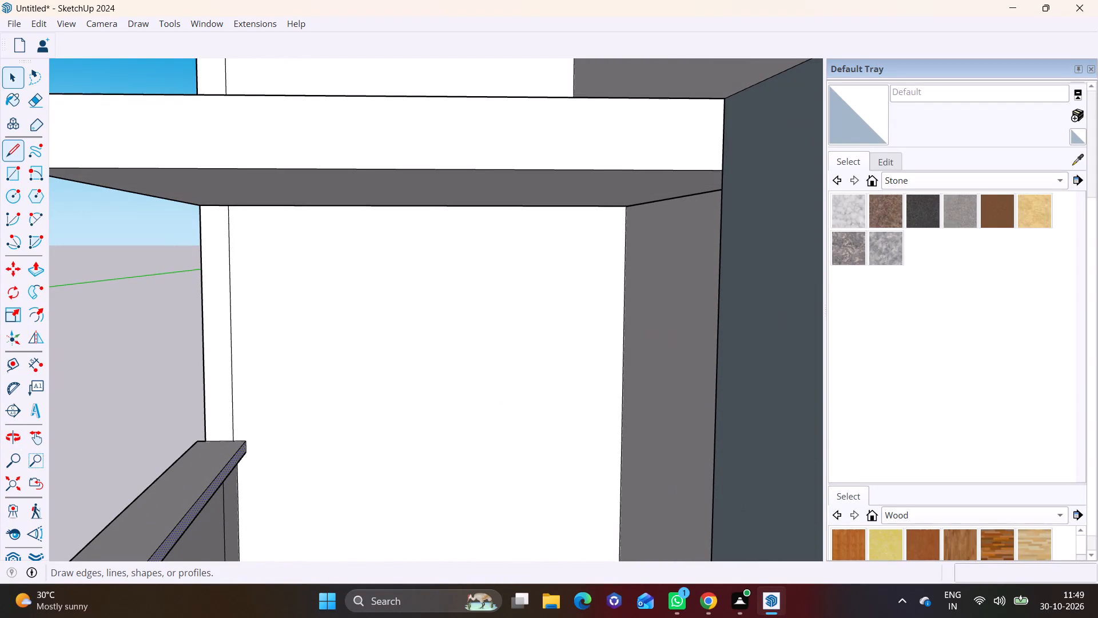
{"action": "left_click", "coordinate": [3, 145]}
{"action": "left_click", "coordinate": [232, 241]}
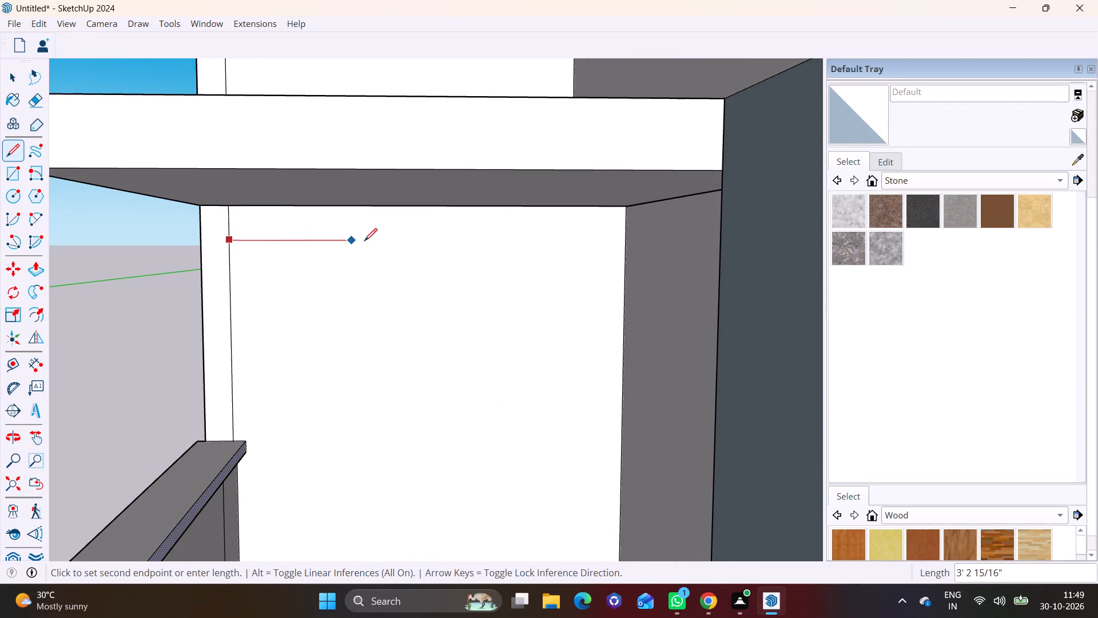
{"action": "left_click", "coordinate": [623, 240]}
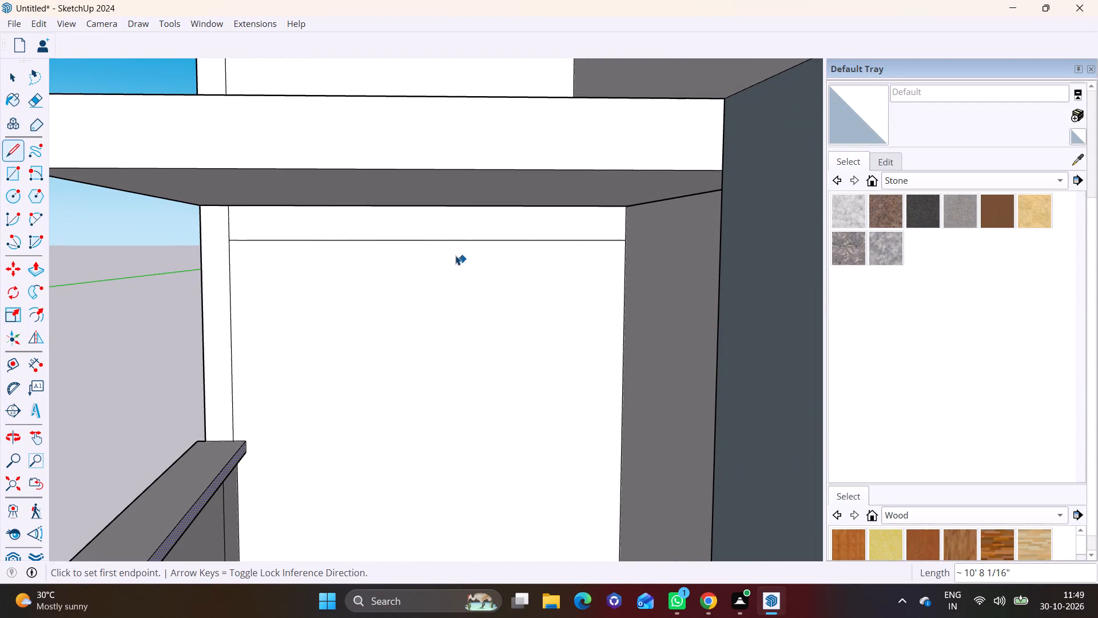
Copy the horizontal line 1' down the balcony's back wall and repeat the copy 20 times at that spacing.
{"action": "key", "text": "space"}
{"action": "left_click", "coordinate": [440, 239]}
{"action": "key", "text": "m"}
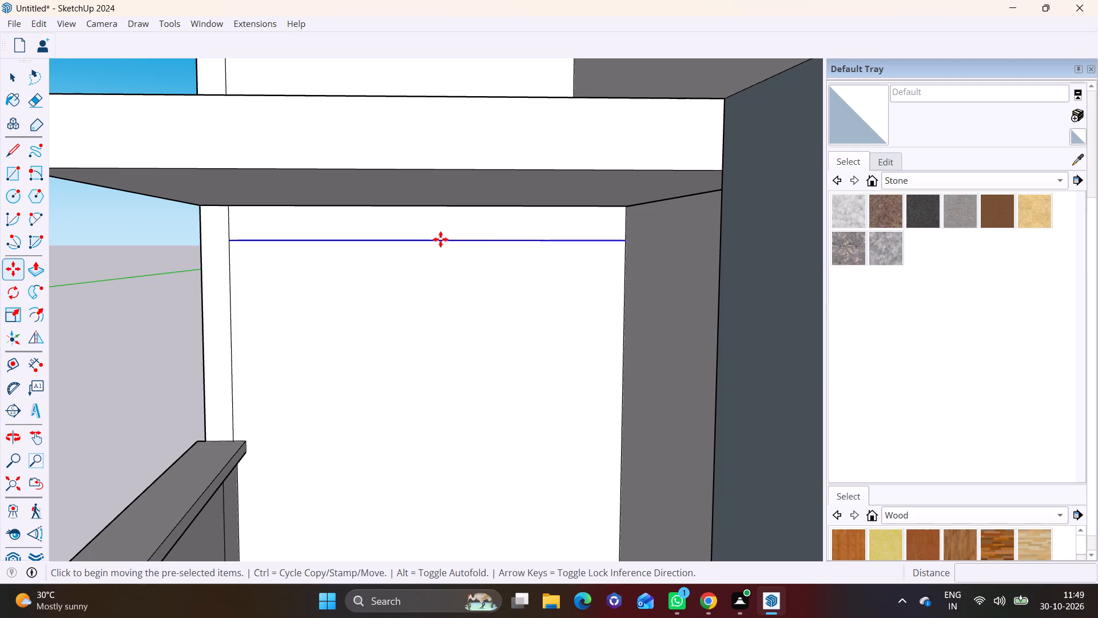
{"action": "left_click", "coordinate": [420, 238]}
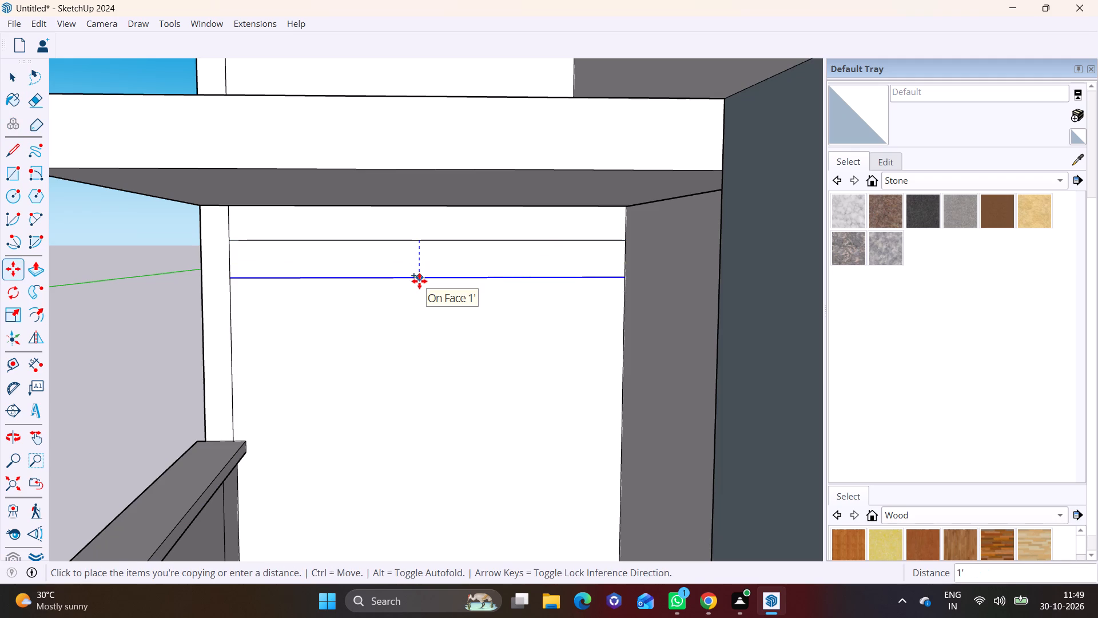
{"action": "left_click", "coordinate": [419, 281]}
{"action": "type", "text": "*20"}
{"action": "key", "text": "Return"}
{"action": "key", "text": "space"}
Examine the copied lines on the balcony's back wall, especially where they meet the floor ledge.
{"action": "scroll", "coordinate": [299, 167], "scroll_direction": "down", "scroll_amount": 1}
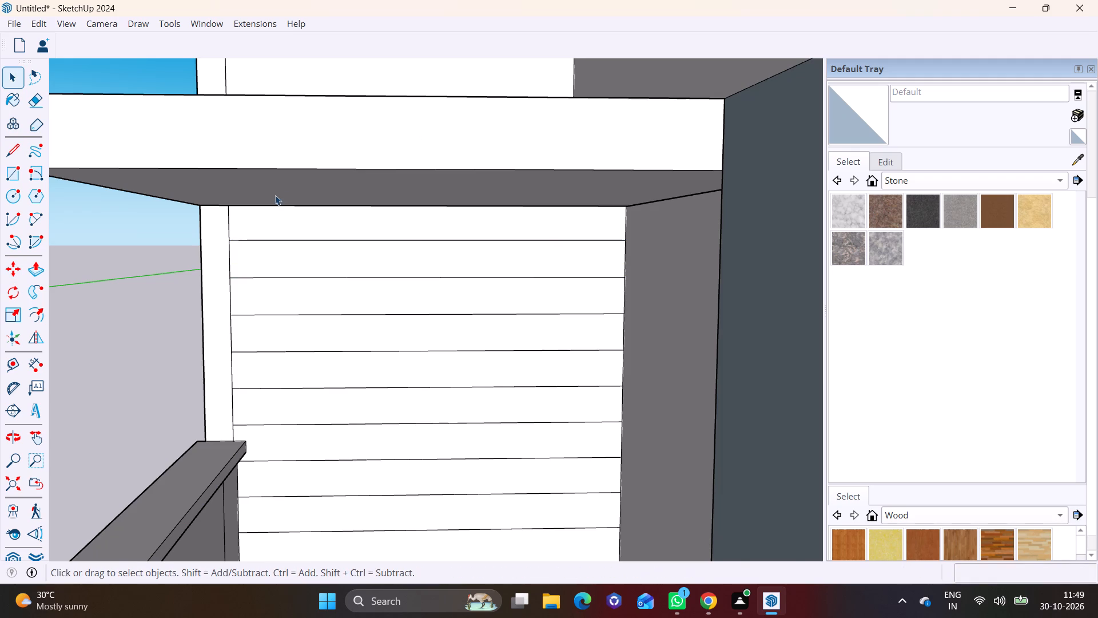
{"action": "scroll", "coordinate": [275, 195], "scroll_direction": "down", "scroll_amount": 2}
{"action": "middle_click_drag", "start_coordinate": [261, 244], "coordinate": [298, 167], "text": "shift"}
{"action": "middle_click_drag", "start_coordinate": [383, 257], "coordinate": [388, 129]}
{"action": "middle_click_drag", "start_coordinate": [412, 273], "coordinate": [415, 208]}
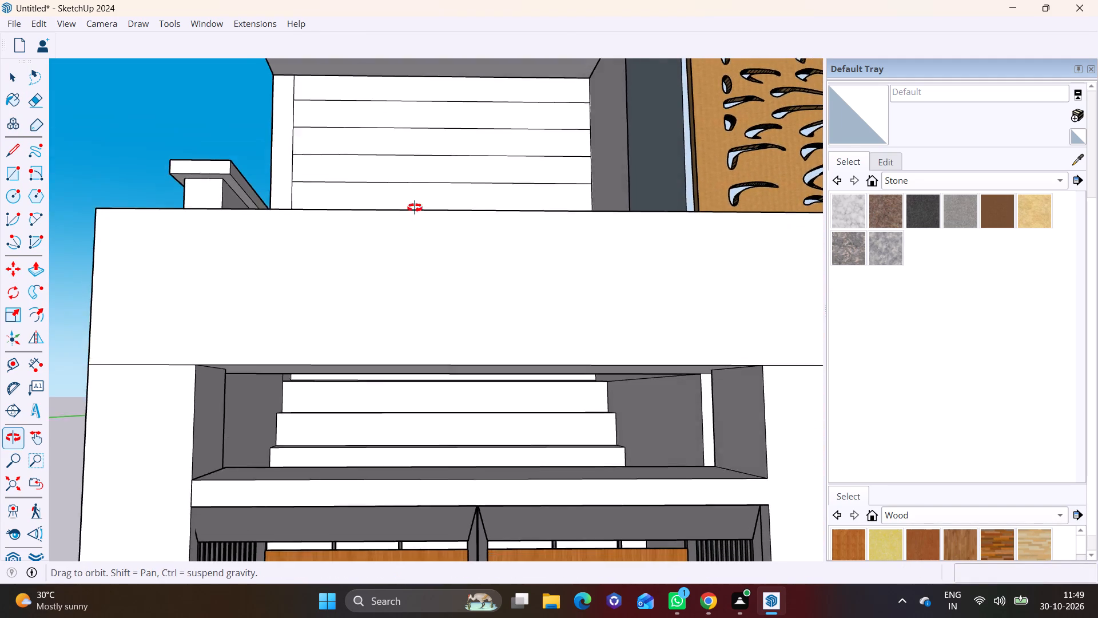
{"action": "middle_click_drag", "start_coordinate": [415, 208], "coordinate": [416, 331]}
{"action": "middle_click_drag", "start_coordinate": [476, 268], "coordinate": [449, 366], "text": "shift"}
{"action": "scroll", "coordinate": [447, 338], "scroll_direction": "up", "scroll_amount": 2}
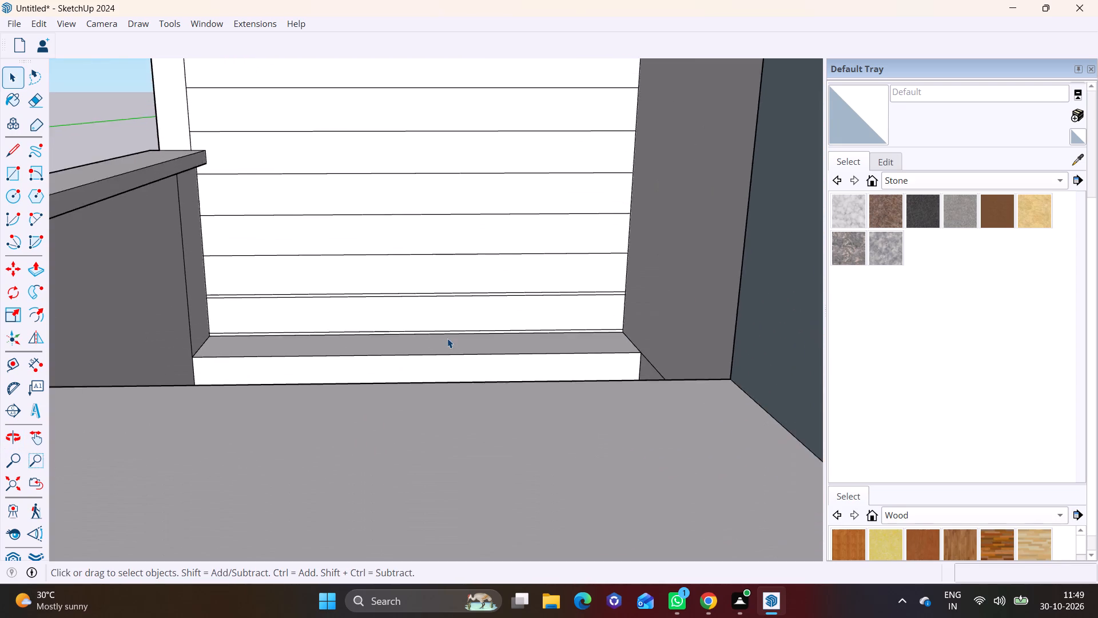
{"action": "scroll", "coordinate": [447, 338], "scroll_direction": "up", "scroll_amount": 3}
{"action": "middle_click_drag", "start_coordinate": [457, 350], "coordinate": [447, 319]}
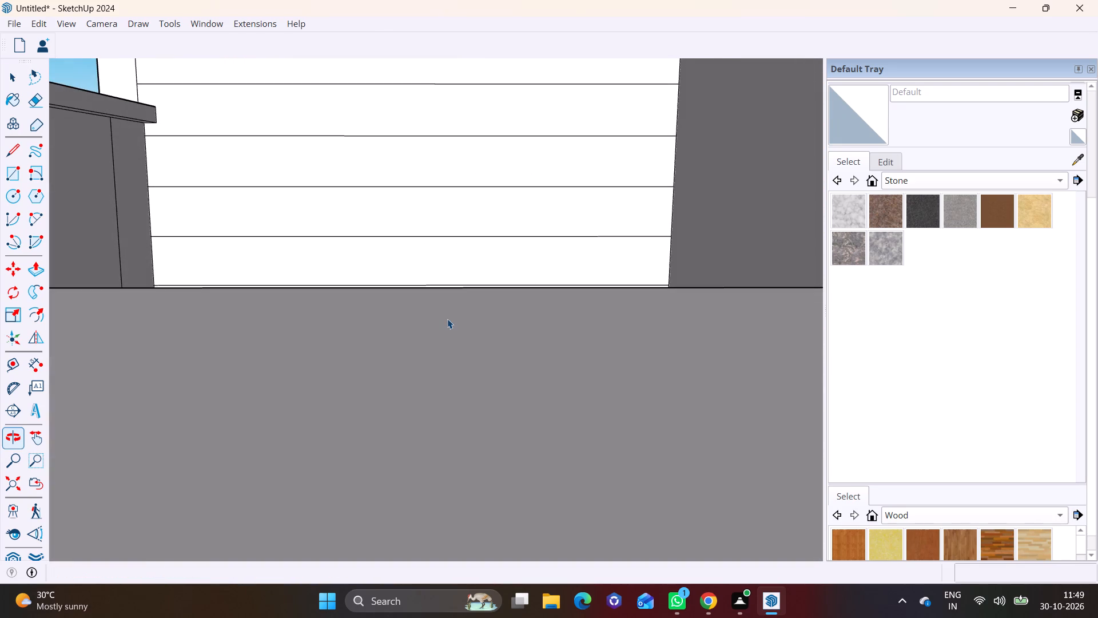
{"action": "middle_click_drag", "start_coordinate": [449, 311], "coordinate": [462, 425], "text": "shift"}
{"action": "scroll", "coordinate": [462, 425], "scroll_direction": "down", "scroll_amount": 10, "text": "shift"}
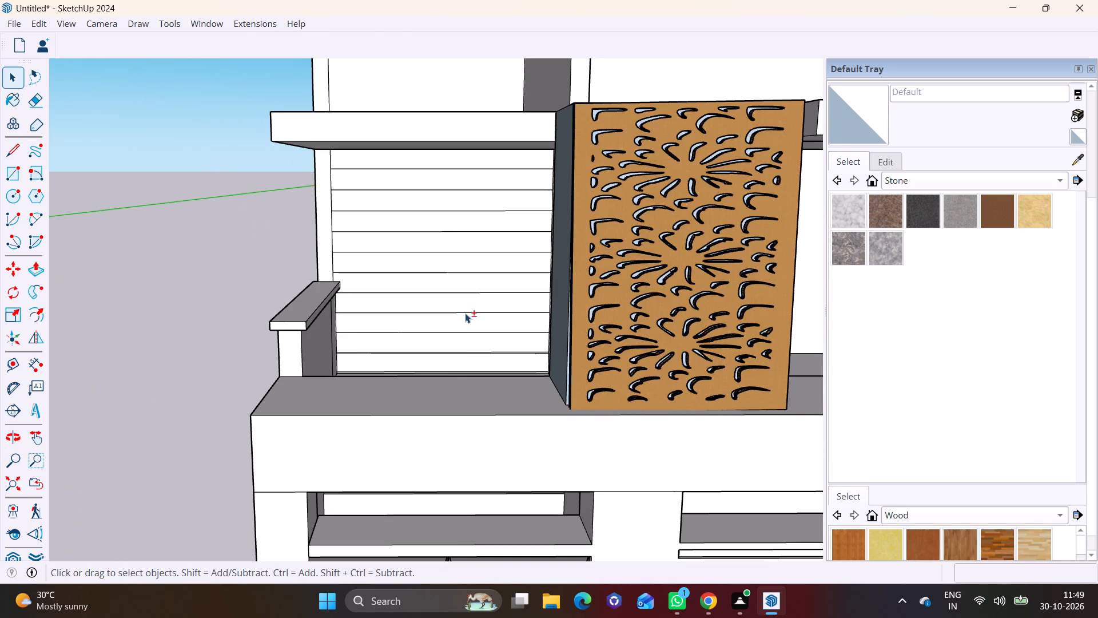
{"action": "middle_click_drag", "start_coordinate": [465, 313], "coordinate": [467, 382], "text": "shift"}
{"action": "scroll", "coordinate": [331, 308], "scroll_direction": "up", "scroll_amount": 6}
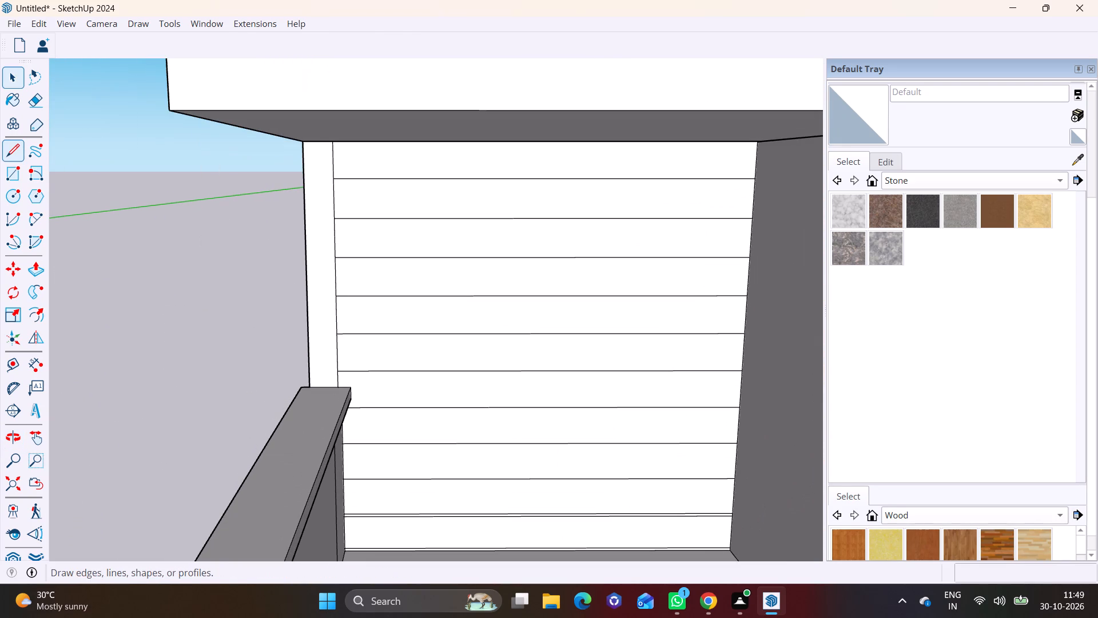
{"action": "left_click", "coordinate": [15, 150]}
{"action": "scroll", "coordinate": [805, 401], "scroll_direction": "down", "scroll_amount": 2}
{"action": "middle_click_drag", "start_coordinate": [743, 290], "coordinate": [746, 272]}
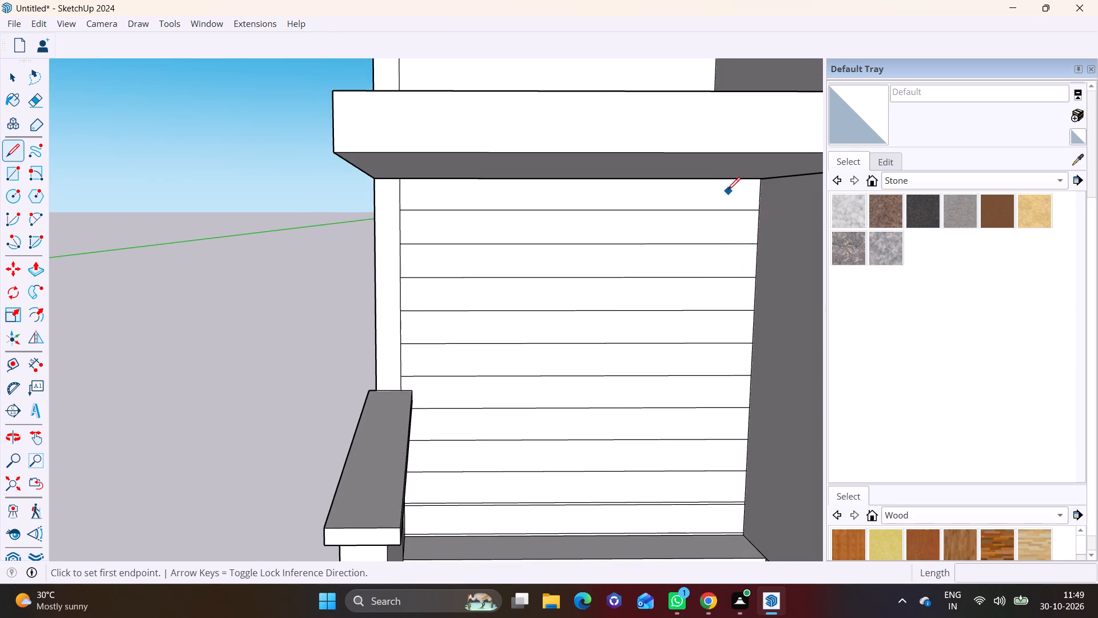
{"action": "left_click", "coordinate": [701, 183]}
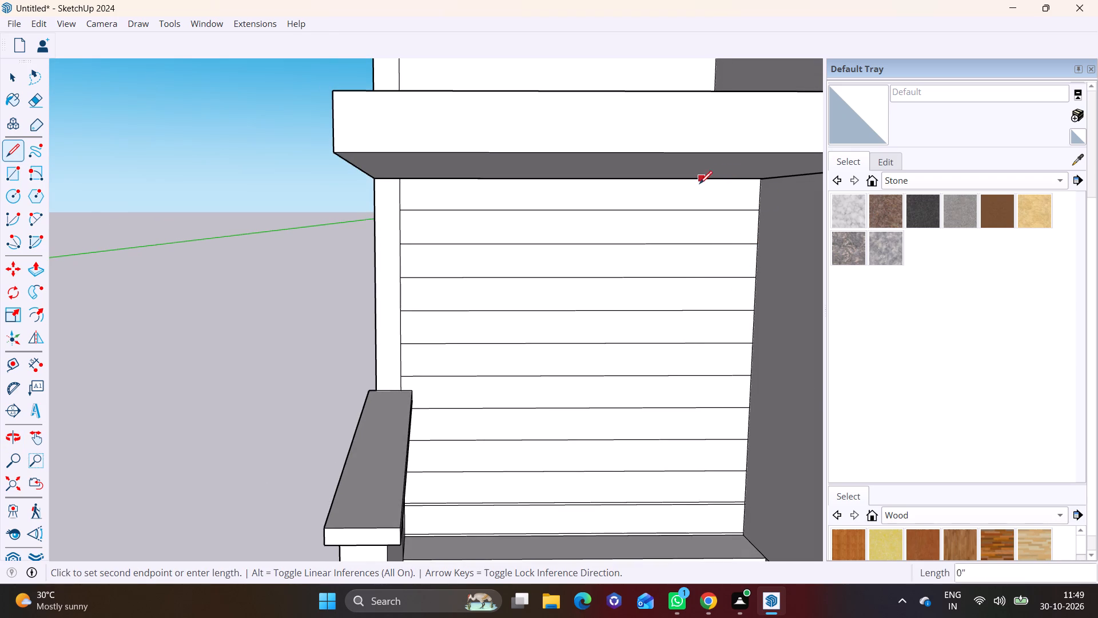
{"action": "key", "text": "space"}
Draw four vertical lines about 11 1/8" tall across the back wall's top band, splitting it into five roughly equal blocks.
{"action": "scroll", "coordinate": [478, 284], "scroll_direction": "up", "scroll_amount": 2}
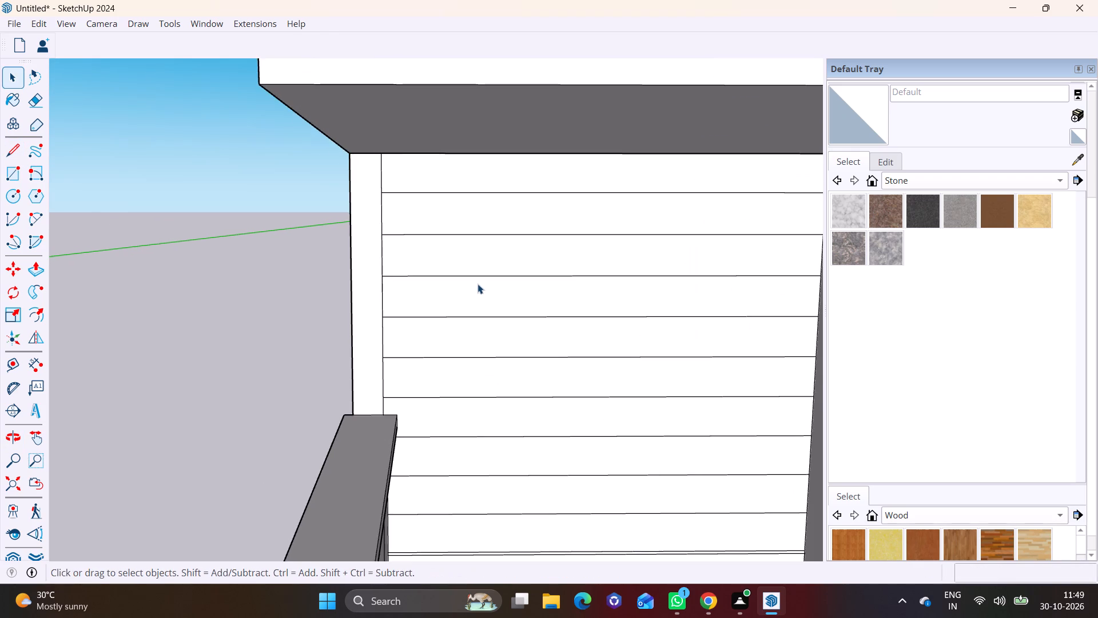
{"action": "middle_click_drag", "start_coordinate": [478, 284], "coordinate": [333, 355]}
{"action": "middle_click_drag", "start_coordinate": [385, 336], "coordinate": [404, 300]}
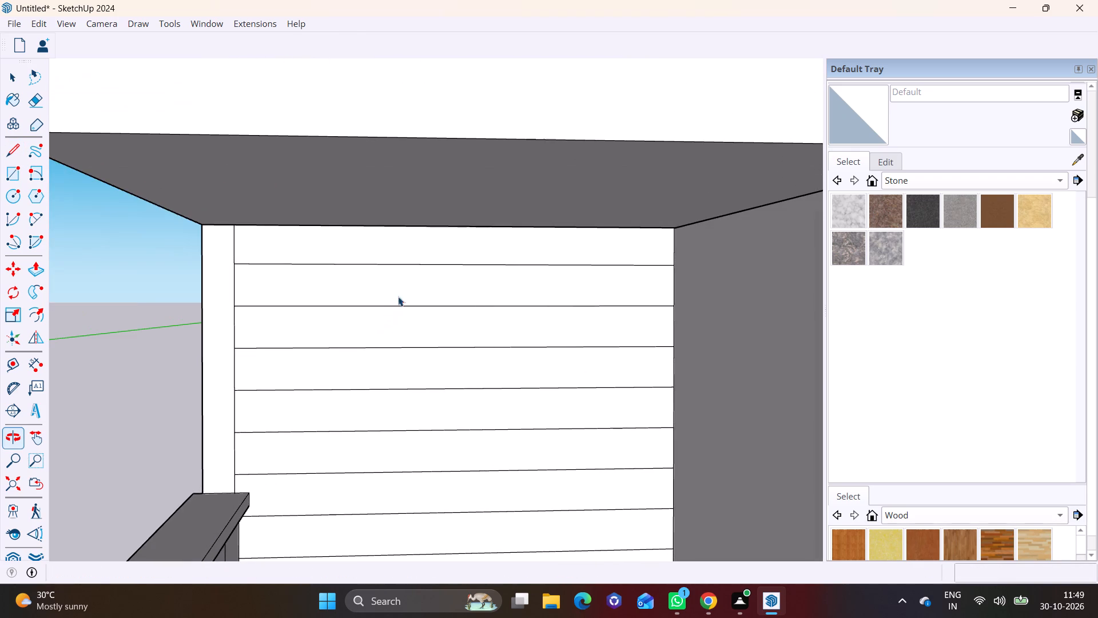
{"action": "left_click_drag", "start_coordinate": [7, 152], "coordinate": [22, 175]}
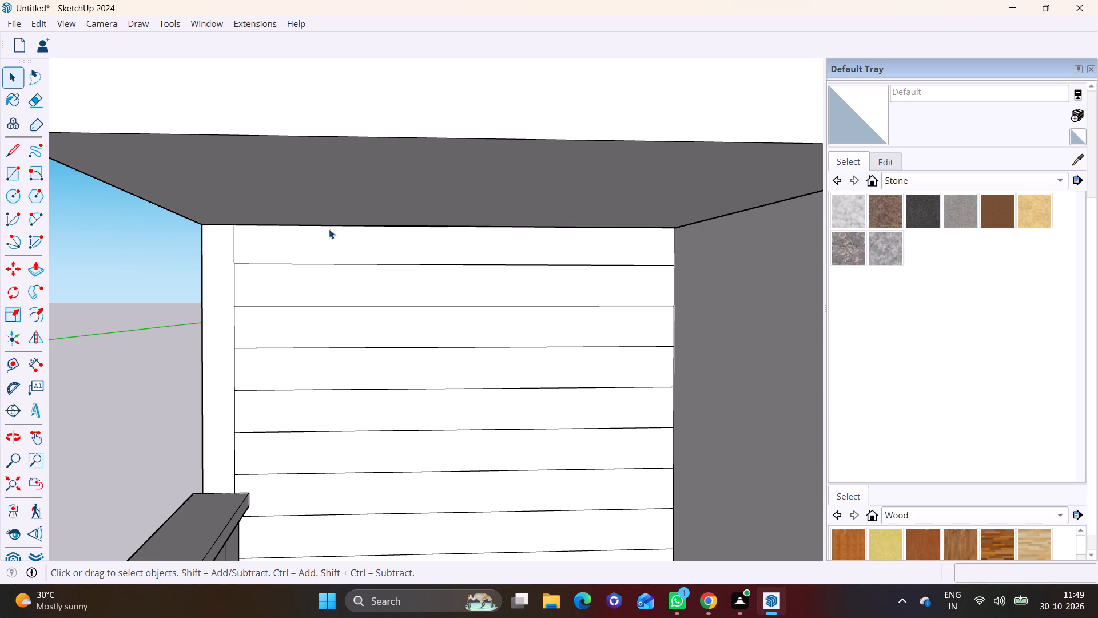
{"action": "left_click", "coordinate": [6, 150]}
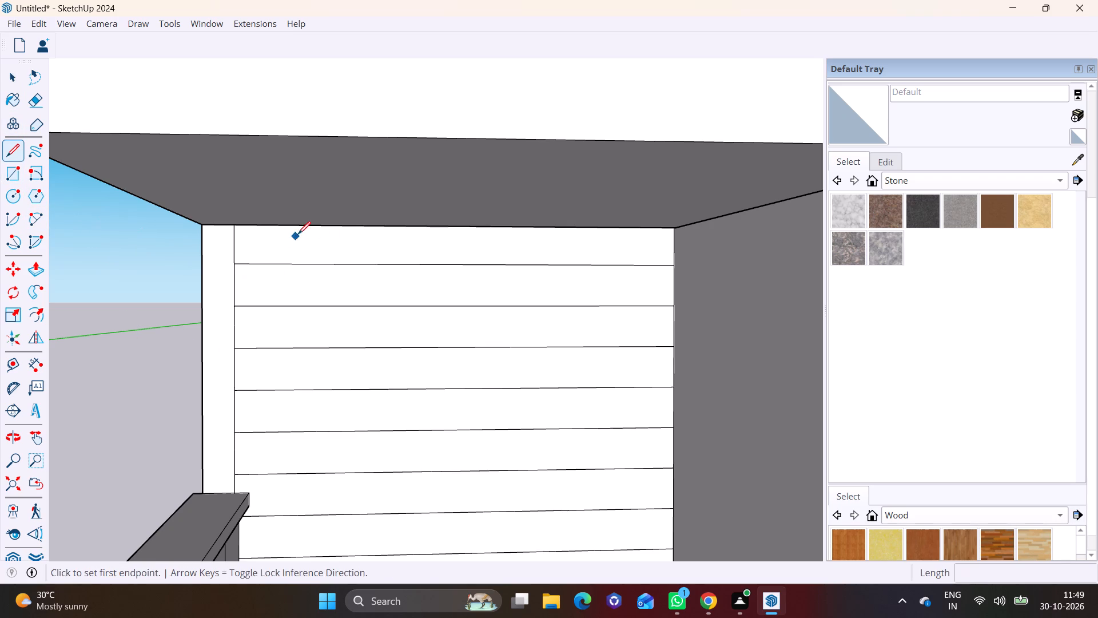
{"action": "left_click", "coordinate": [320, 227]}
{"action": "left_click", "coordinate": [317, 262]}
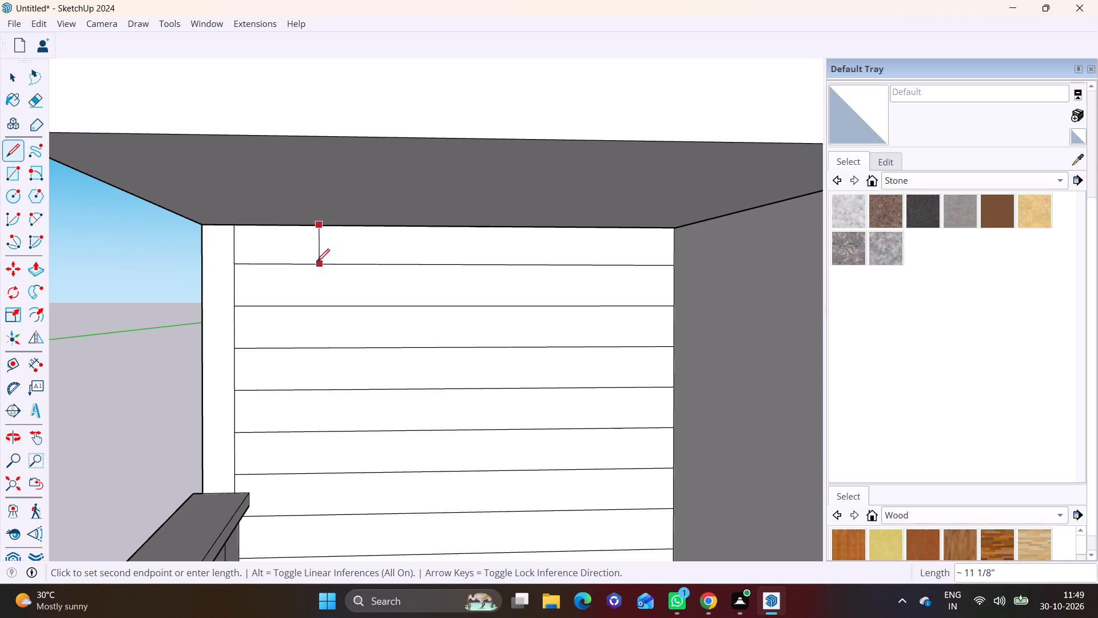
{"action": "left_click", "coordinate": [17, 156]}
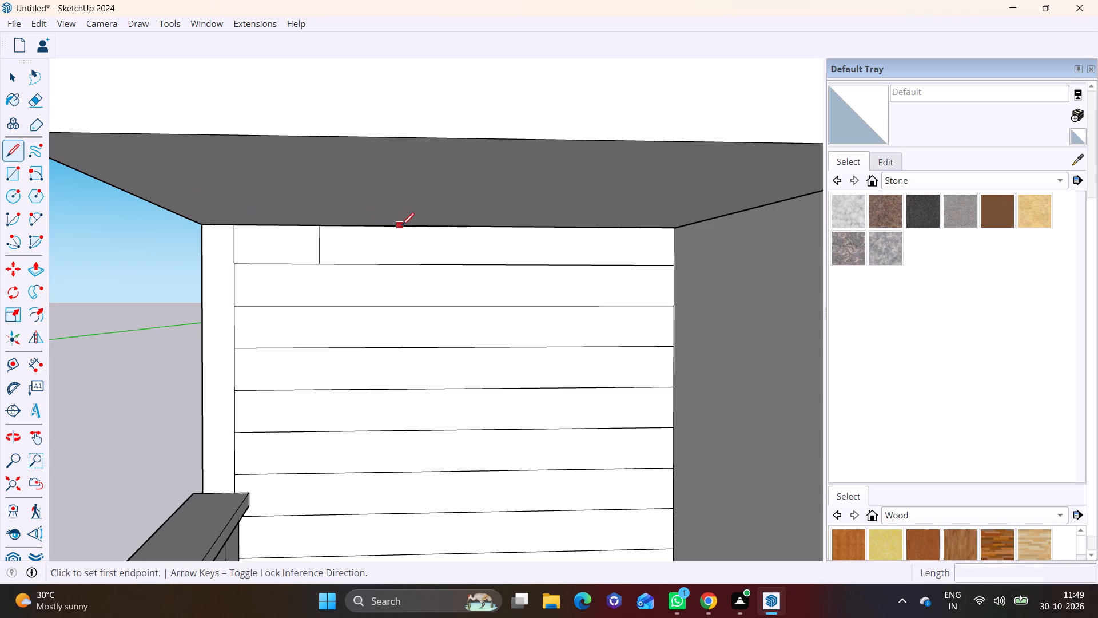
{"action": "left_click", "coordinate": [401, 225]}
{"action": "left_click", "coordinate": [400, 262]}
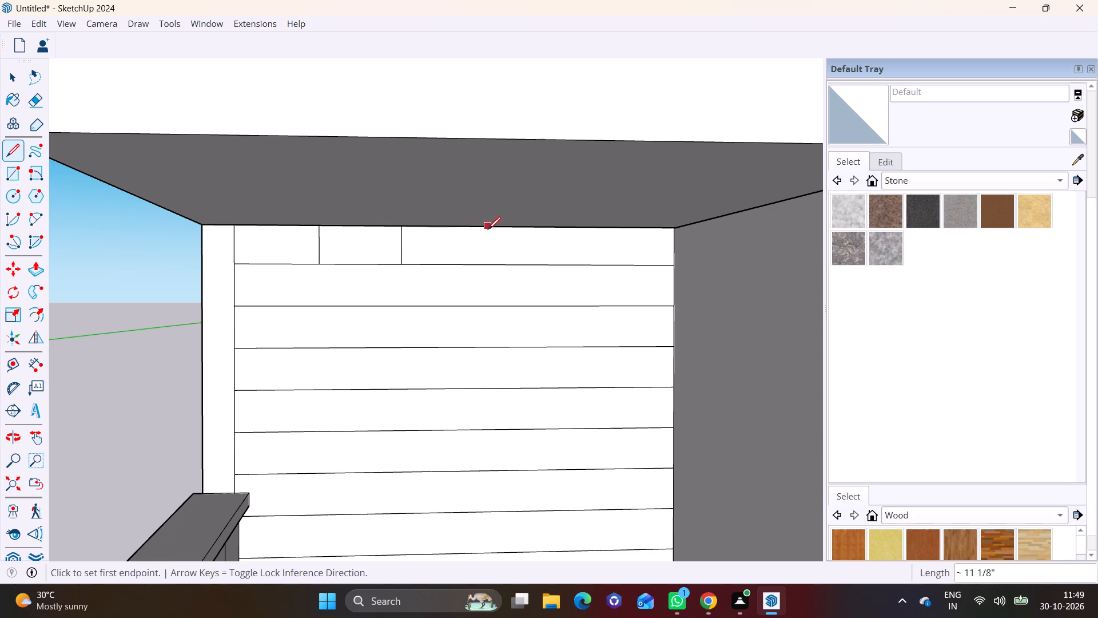
{"action": "left_click", "coordinate": [488, 229]}
{"action": "left_click", "coordinate": [484, 260]}
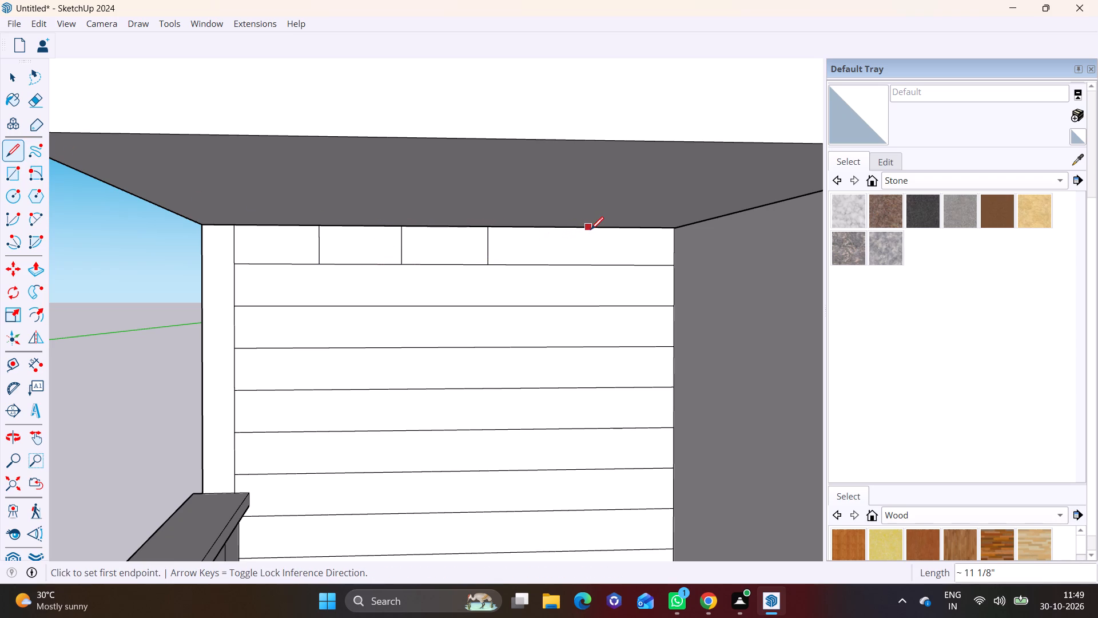
{"action": "left_click", "coordinate": [590, 232]}
{"action": "left_click", "coordinate": [587, 263]}
Draw five 1' vertical lines in the second band, each centred under a block of the top band to stagger the joints.
{"action": "left_click", "coordinate": [283, 265]}
{"action": "left_click", "coordinate": [284, 299]}
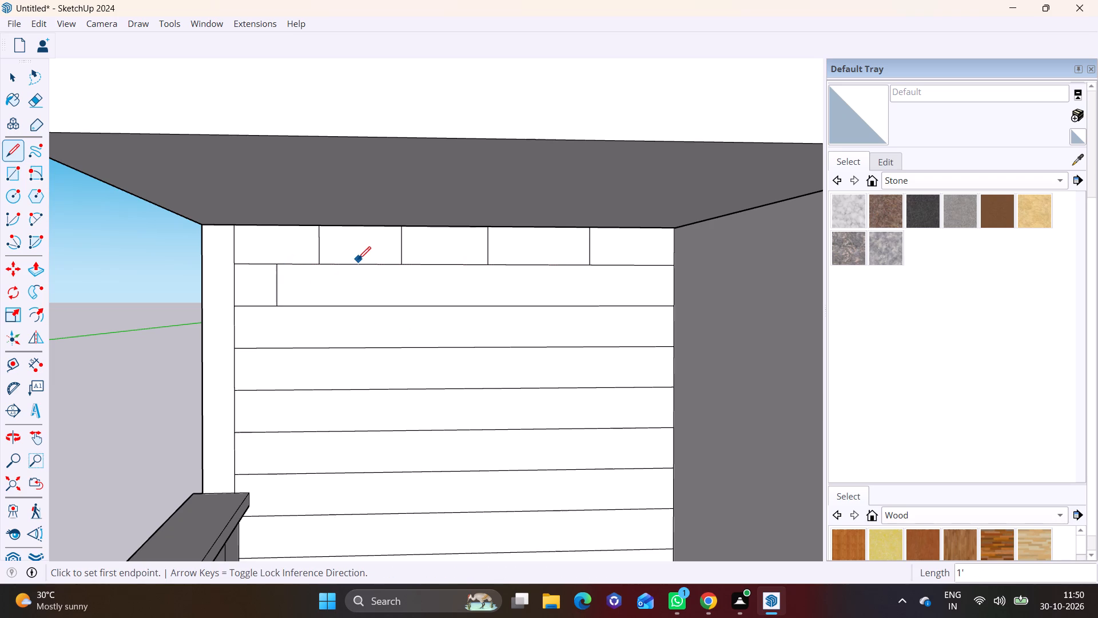
{"action": "left_click", "coordinate": [361, 262]}
{"action": "left_click", "coordinate": [367, 300]}
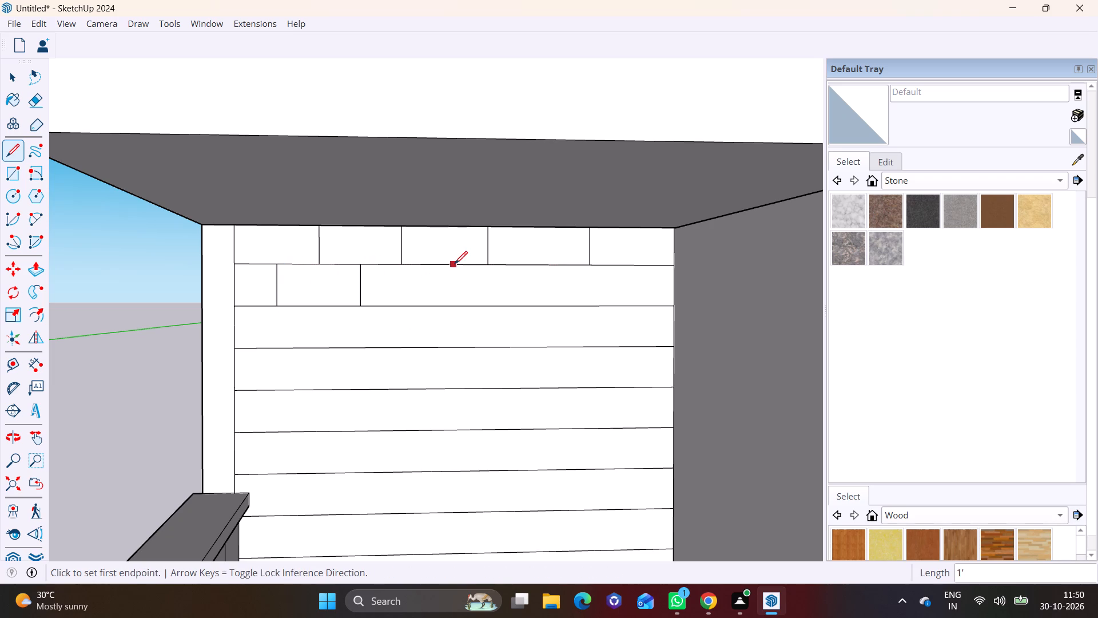
{"action": "left_click", "coordinate": [451, 263]}
{"action": "left_click", "coordinate": [449, 303]}
{"action": "left_click", "coordinate": [543, 267]}
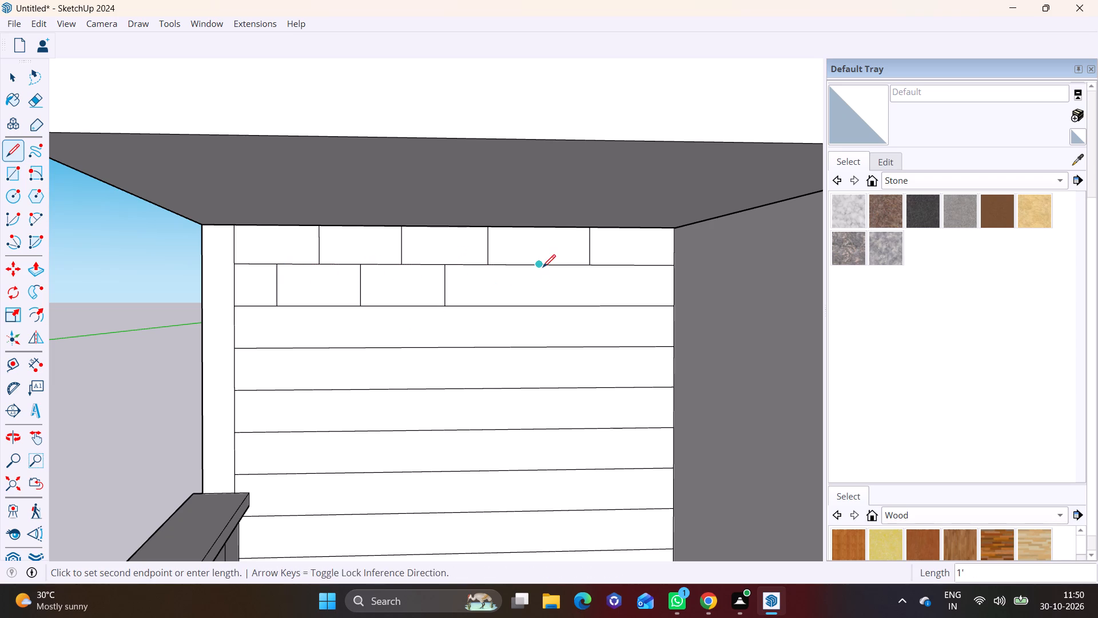
{"action": "left_click", "coordinate": [546, 299]}
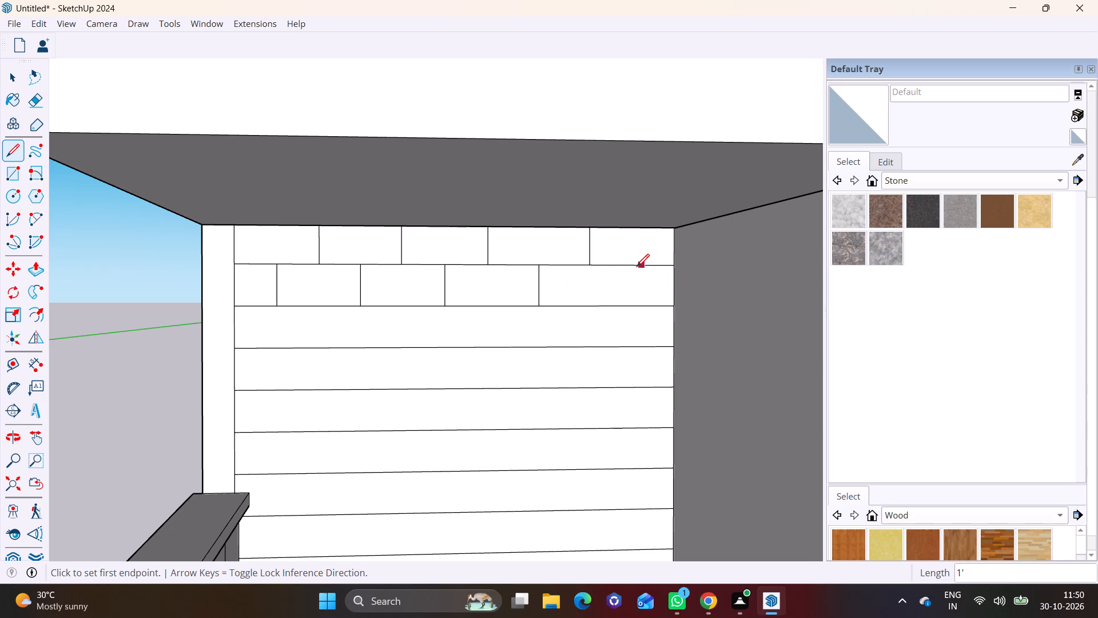
{"action": "left_click", "coordinate": [636, 267]}
{"action": "left_click", "coordinate": [632, 301]}
Draw four 1' vertical lines in the third band, each centred under a full block of the second band.
{"action": "left_click", "coordinate": [587, 310]}
{"action": "left_click", "coordinate": [590, 342]}
{"action": "left_click", "coordinate": [490, 307]}
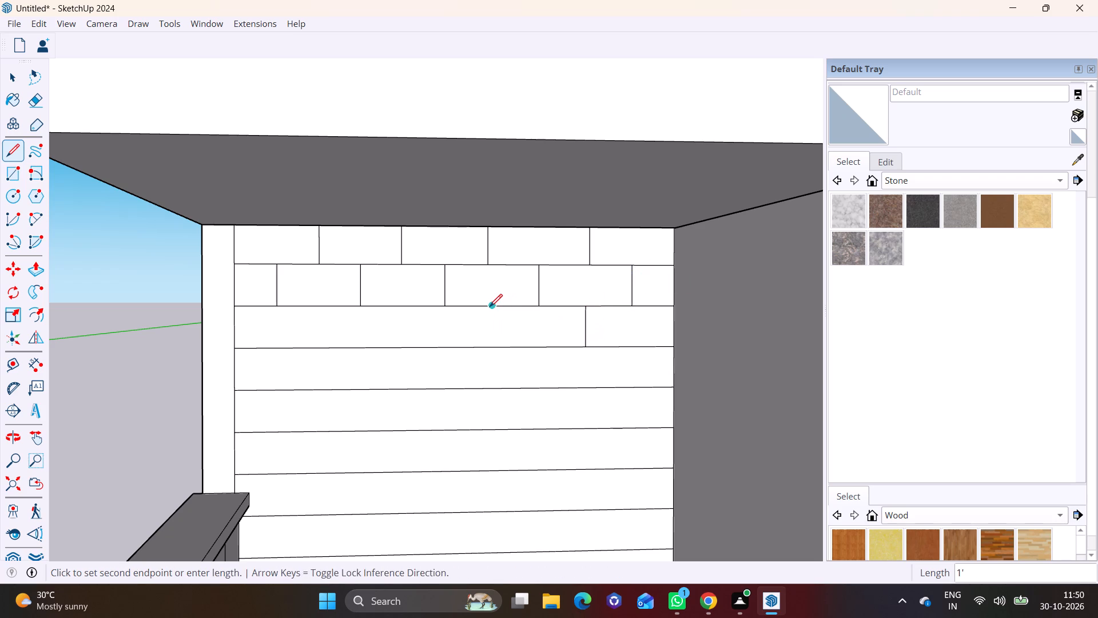
{"action": "left_click", "coordinate": [500, 342]}
{"action": "left_click", "coordinate": [408, 303]}
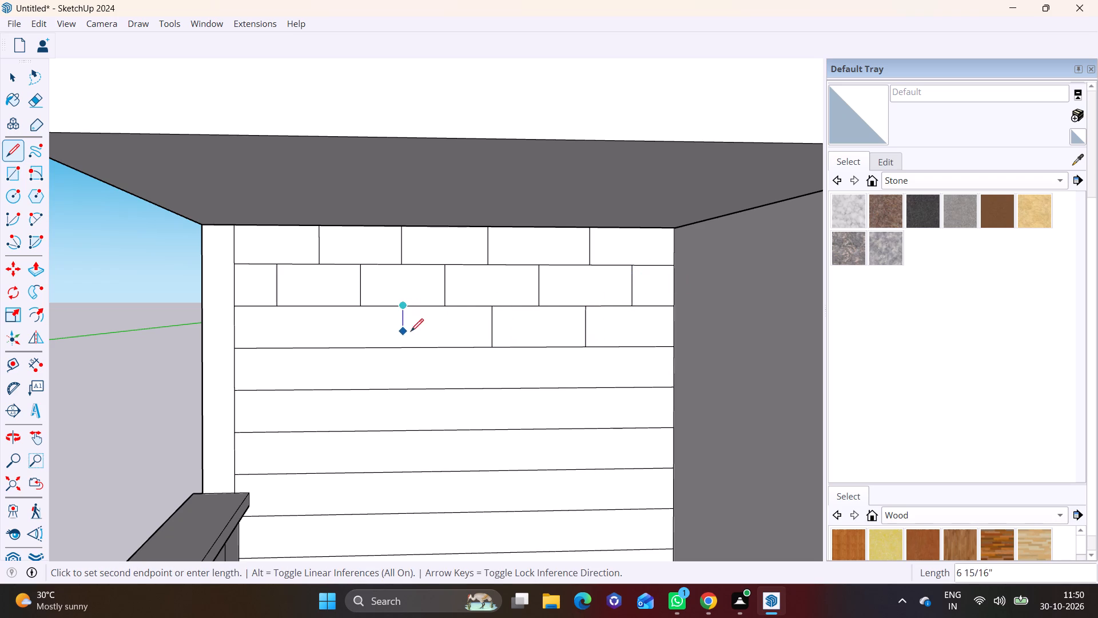
{"action": "left_click", "coordinate": [408, 346]}
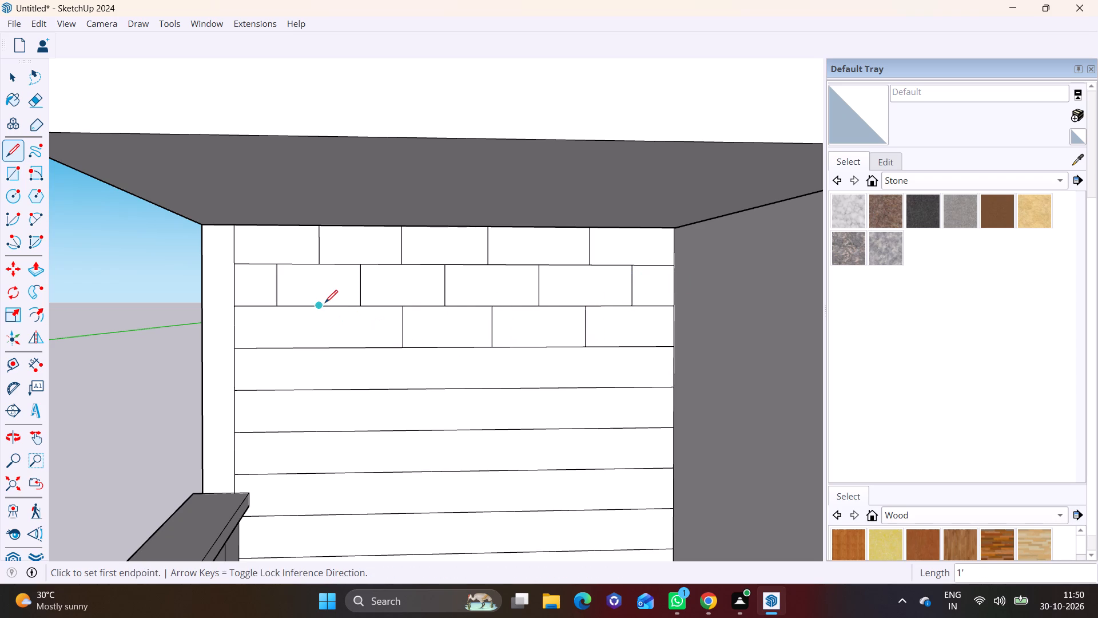
{"action": "left_click", "coordinate": [325, 303]}
{"action": "left_click", "coordinate": [322, 343]}
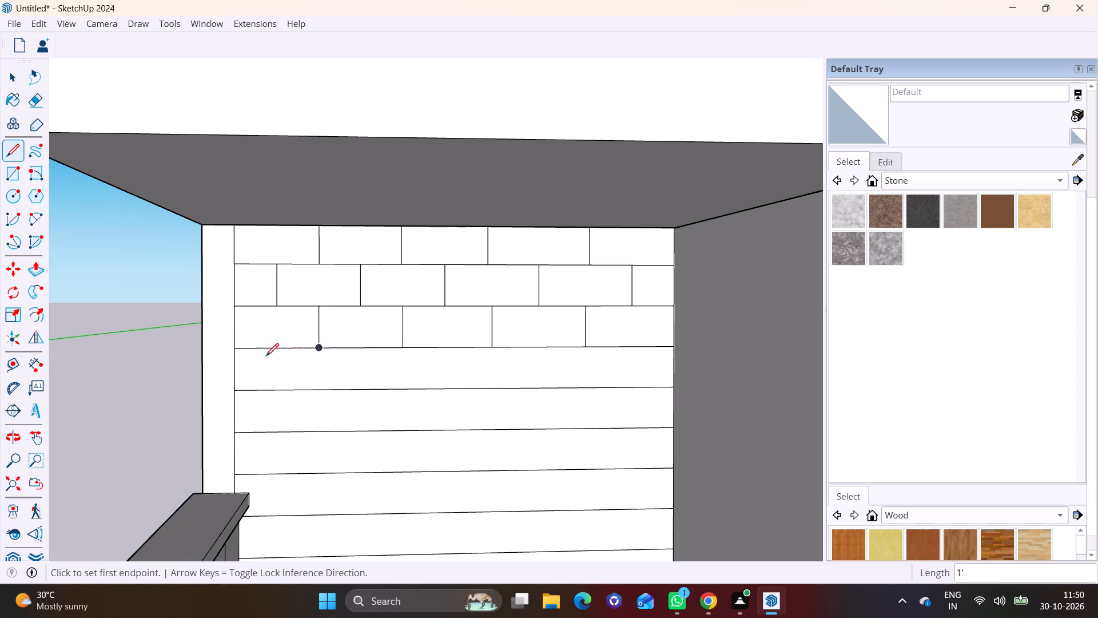
Draw five 1' vertical lines in the fourth band, each centred under a block of the third band.
{"action": "left_click", "coordinate": [275, 350]}
{"action": "left_click", "coordinate": [278, 389]}
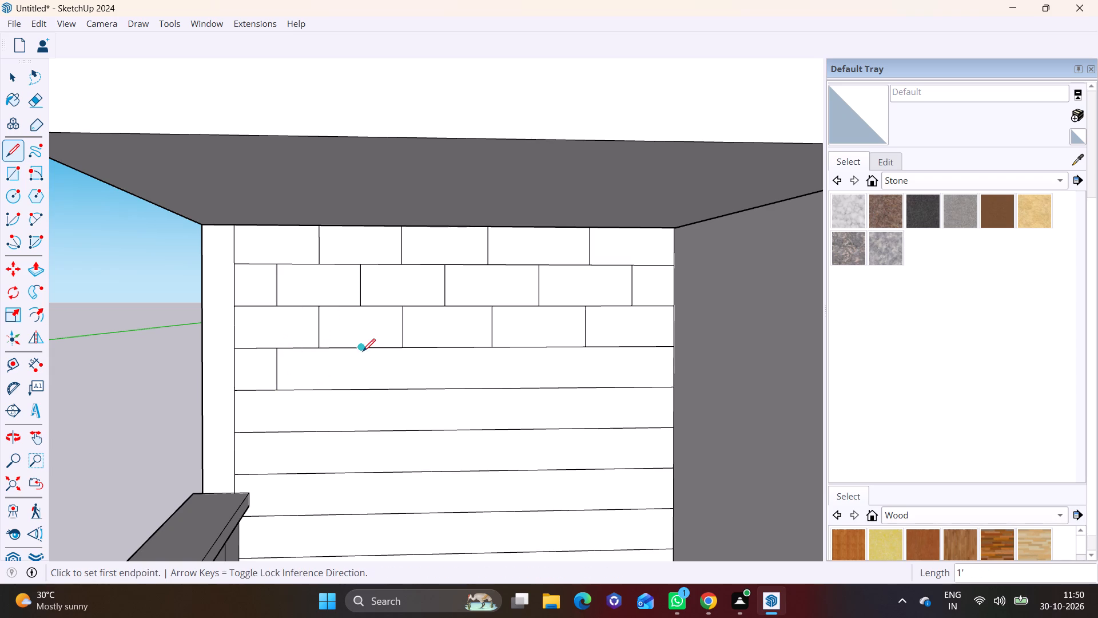
{"action": "left_click", "coordinate": [363, 351]}
{"action": "left_click", "coordinate": [365, 386]}
{"action": "left_click", "coordinate": [451, 349]}
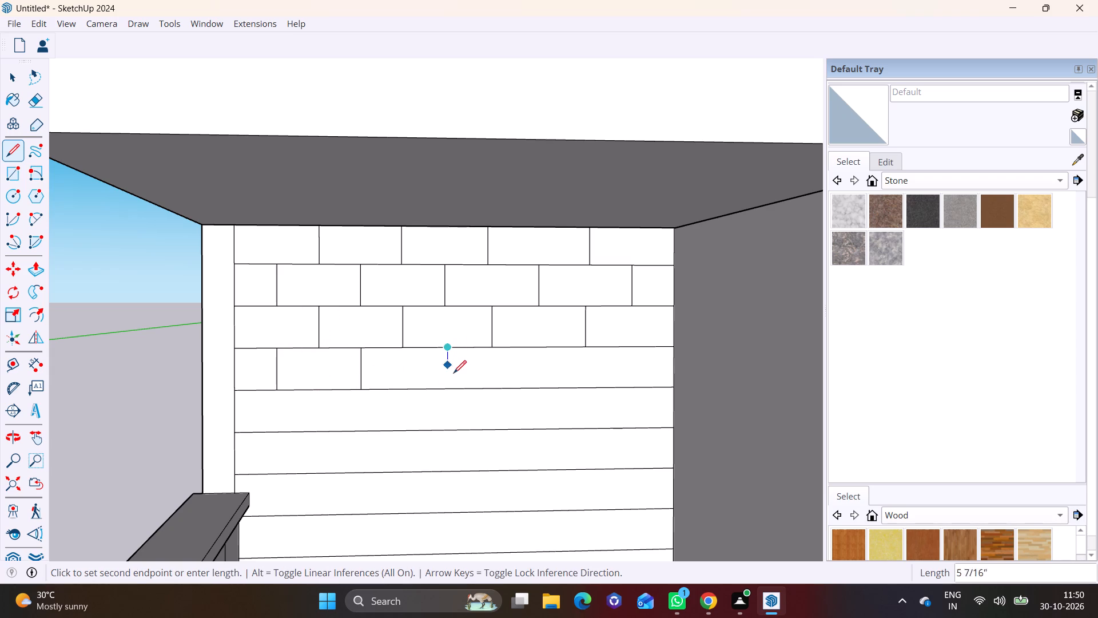
{"action": "left_click", "coordinate": [455, 385]}
{"action": "left_click", "coordinate": [546, 349]}
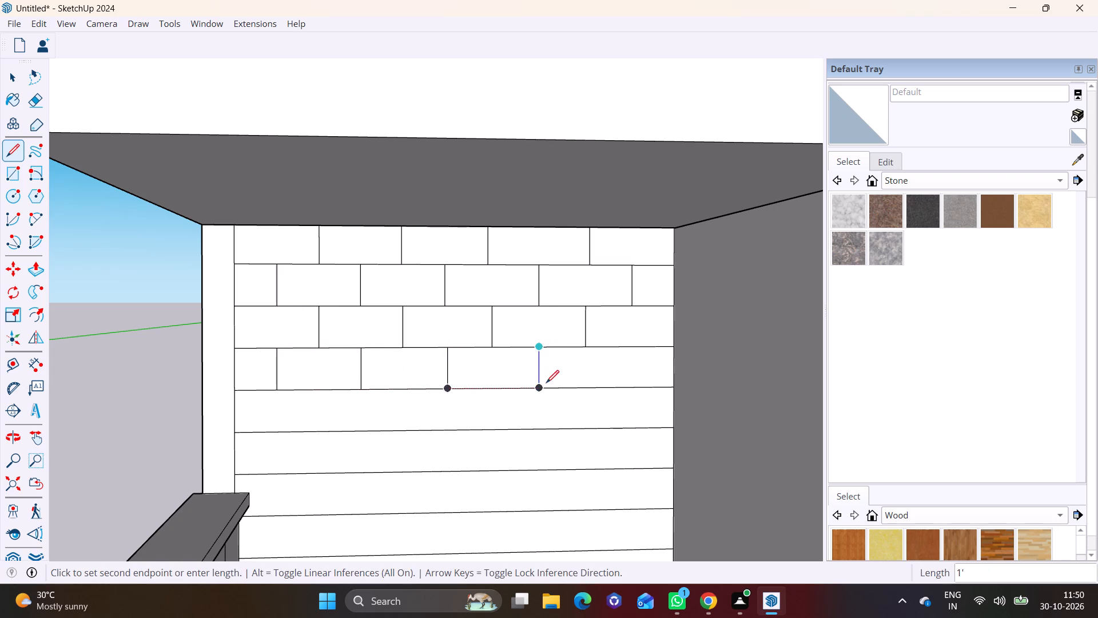
{"action": "left_click", "coordinate": [546, 383]}
{"action": "left_click", "coordinate": [634, 348]}
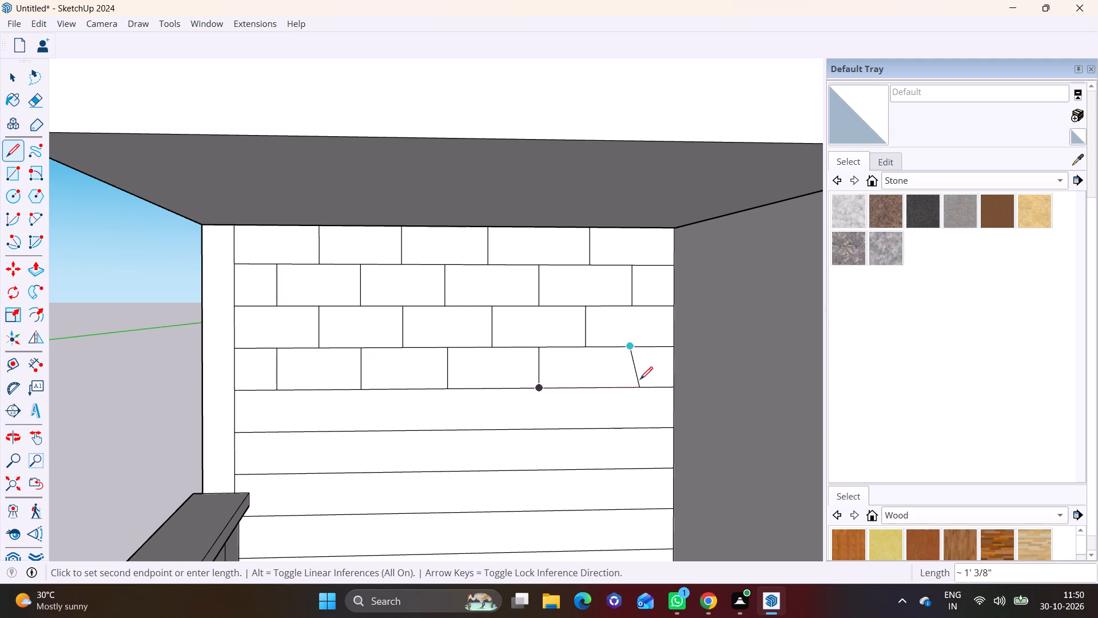
{"action": "left_click", "coordinate": [630, 383]}
Draw a 1' vertical line in the fifth band, centred under the fourth band's first full block beside the low side wall.
{"action": "scroll", "coordinate": [554, 395], "scroll_direction": "down", "scroll_amount": 1}
{"action": "middle_click_drag", "start_coordinate": [554, 395], "coordinate": [534, 259], "text": "shift"}
{"action": "scroll", "coordinate": [344, 270], "scroll_direction": "up", "scroll_amount": 3}
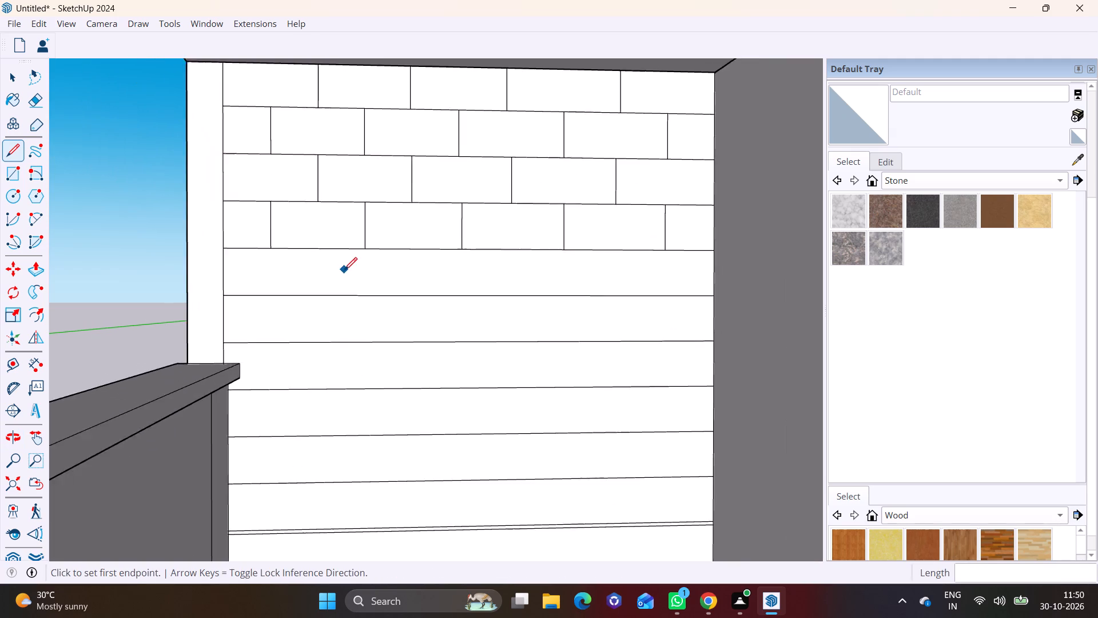
{"action": "left_click", "coordinate": [315, 248]}
{"action": "left_click", "coordinate": [318, 293]}
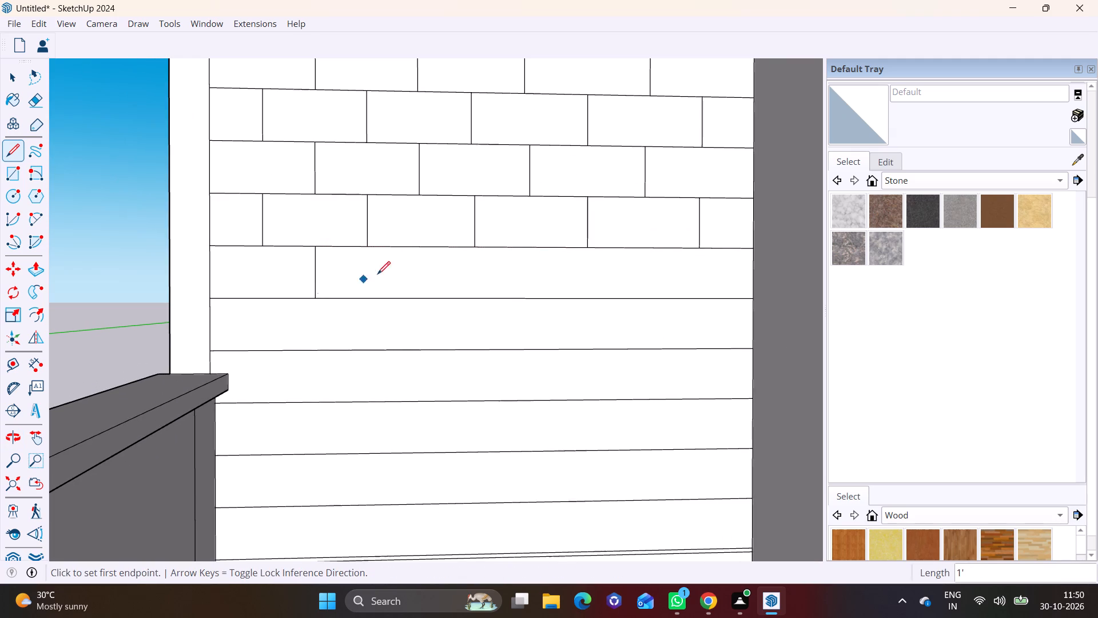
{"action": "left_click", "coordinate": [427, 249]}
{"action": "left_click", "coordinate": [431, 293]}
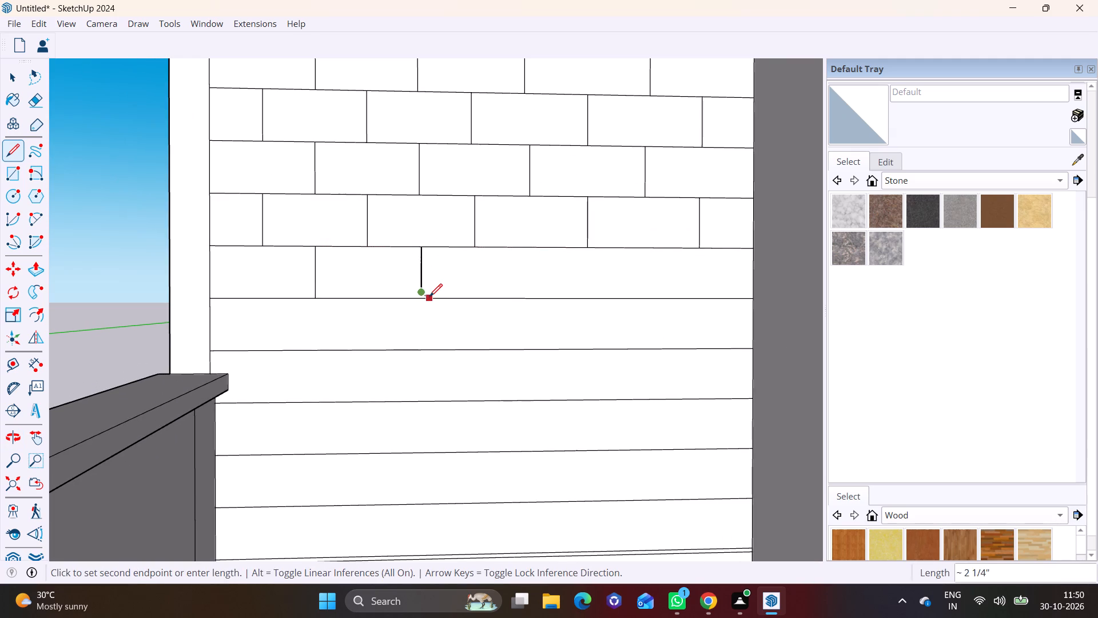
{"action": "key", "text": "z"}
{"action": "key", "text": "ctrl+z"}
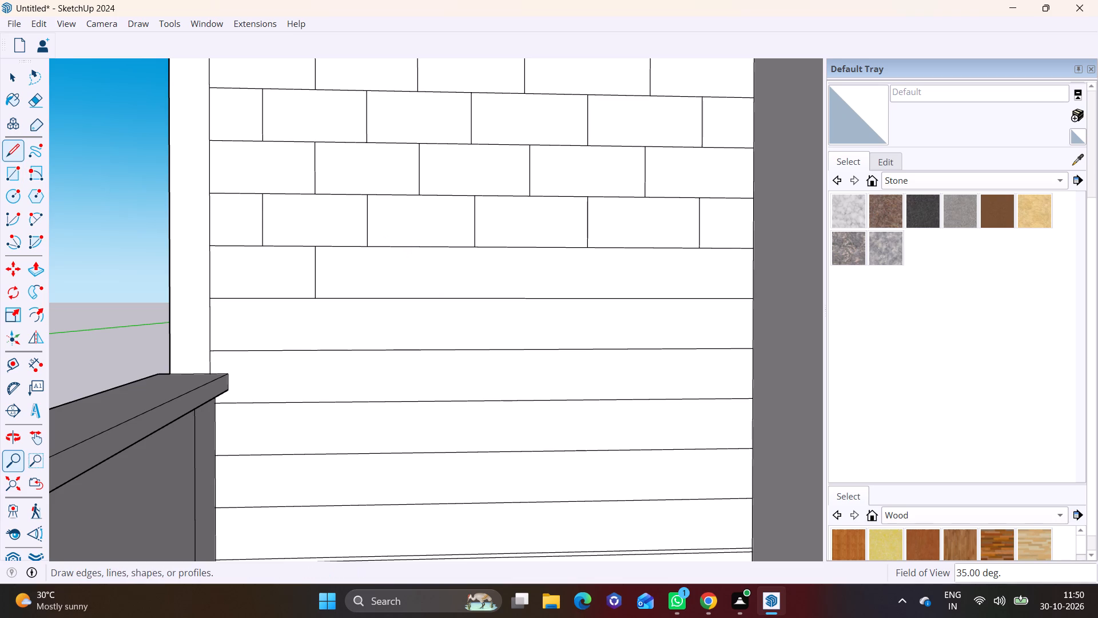
Draw the three remaining 1' vertical lines in the fifth band, each centred under a full block of the fourth band.
{"action": "left_click", "coordinate": [13, 151]}
{"action": "left_click", "coordinate": [421, 245]}
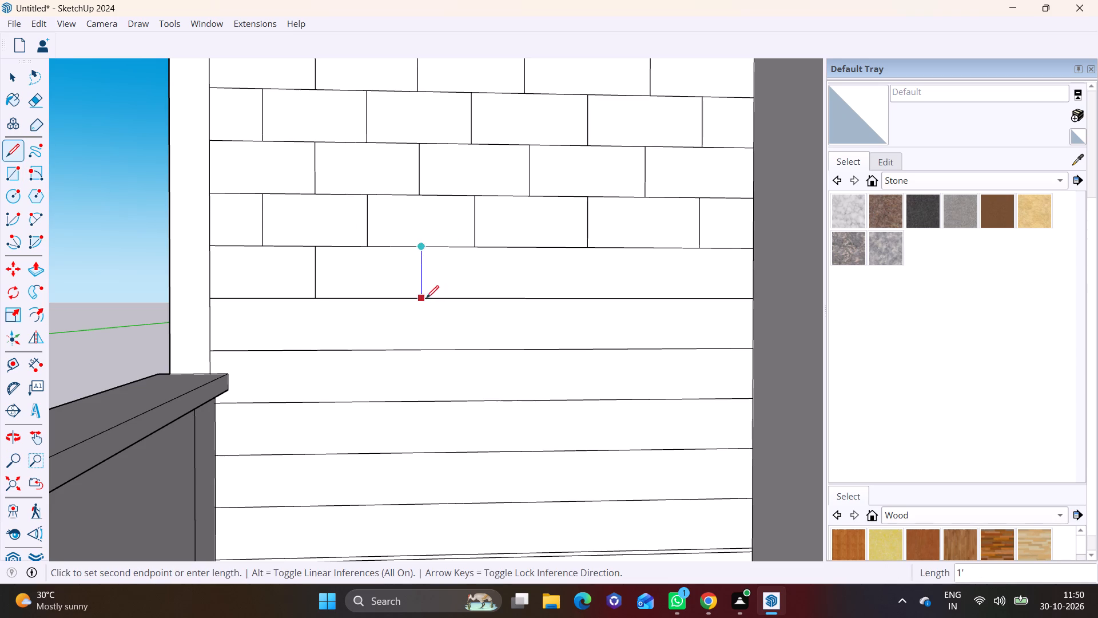
{"action": "left_click", "coordinate": [420, 295]}
{"action": "left_click", "coordinate": [536, 245]}
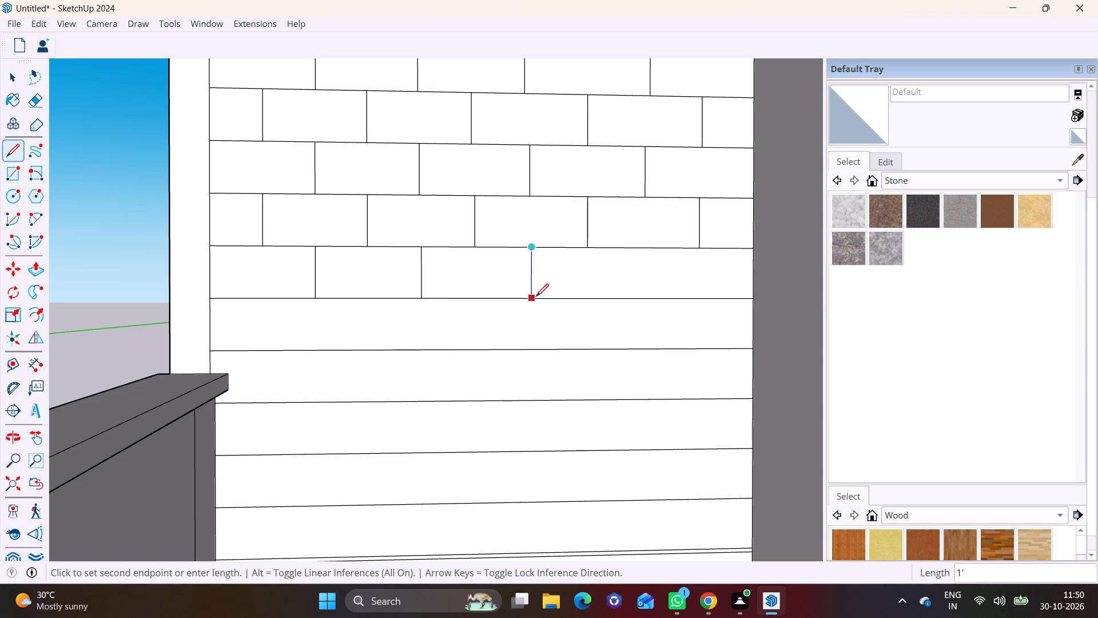
{"action": "left_click", "coordinate": [531, 295]}
{"action": "left_click", "coordinate": [644, 245]}
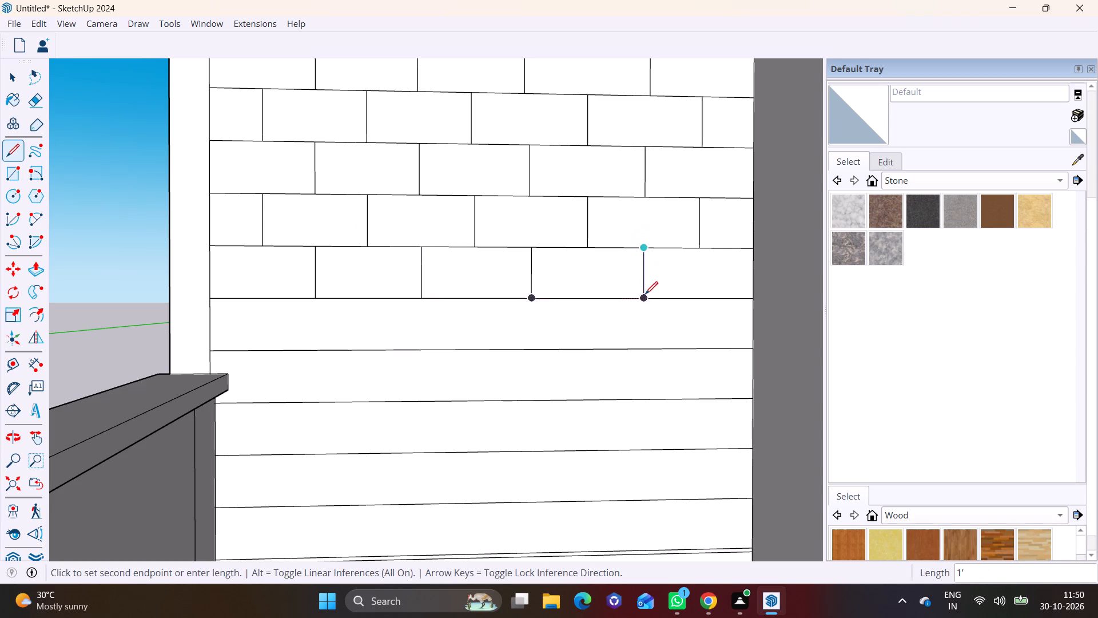
{"action": "left_click", "coordinate": [645, 296]}
Draw five 1' vertical lines in the sixth band, each centred under a block of the fifth band.
{"action": "left_click", "coordinate": [703, 302]}
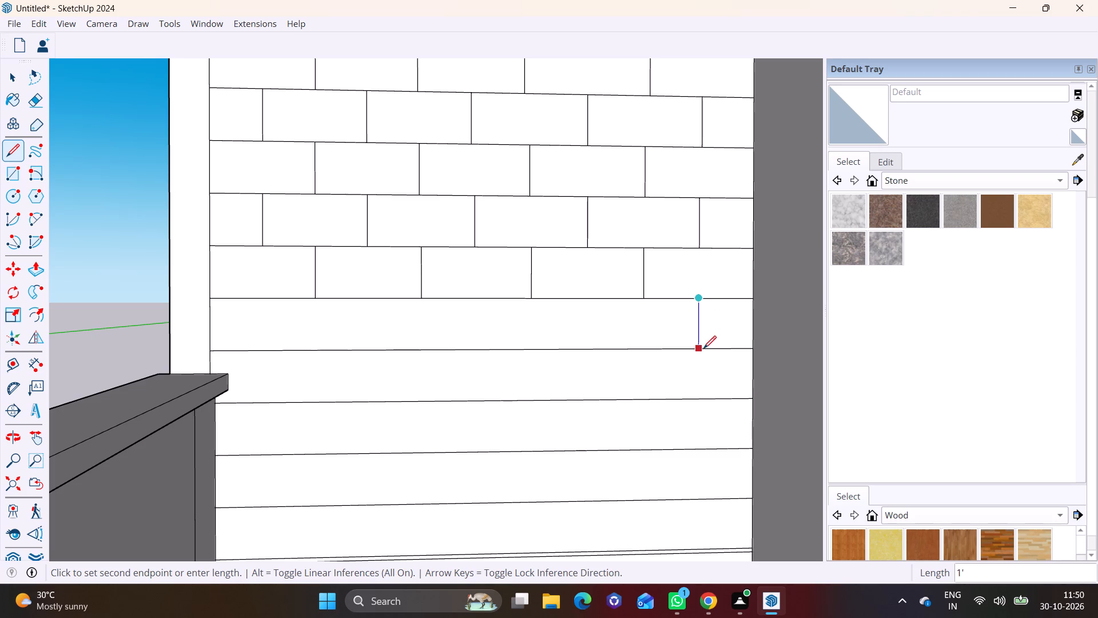
{"action": "left_click", "coordinate": [703, 348]}
{"action": "left_click", "coordinate": [584, 300]}
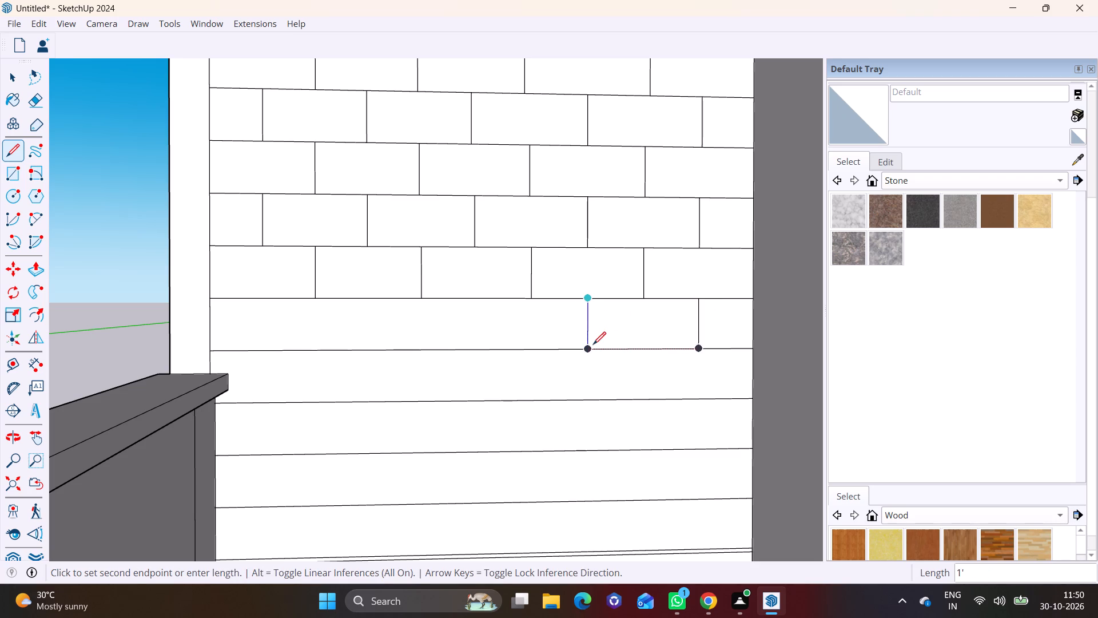
{"action": "left_click", "coordinate": [593, 344]}
{"action": "left_click", "coordinate": [482, 298]}
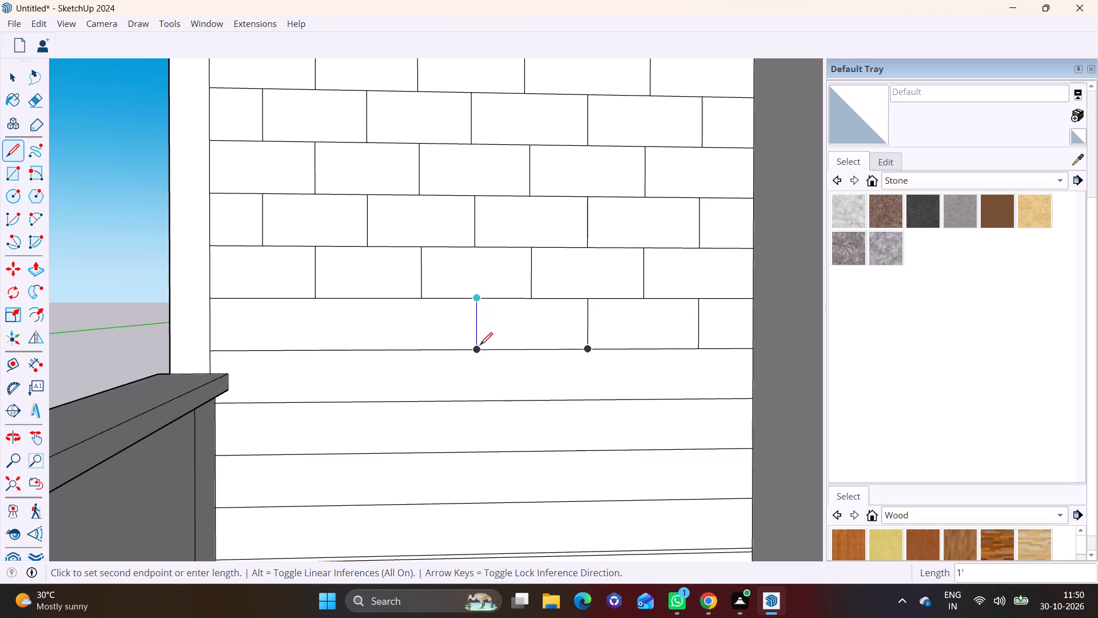
{"action": "left_click", "coordinate": [480, 345]}
{"action": "left_click", "coordinate": [372, 295]}
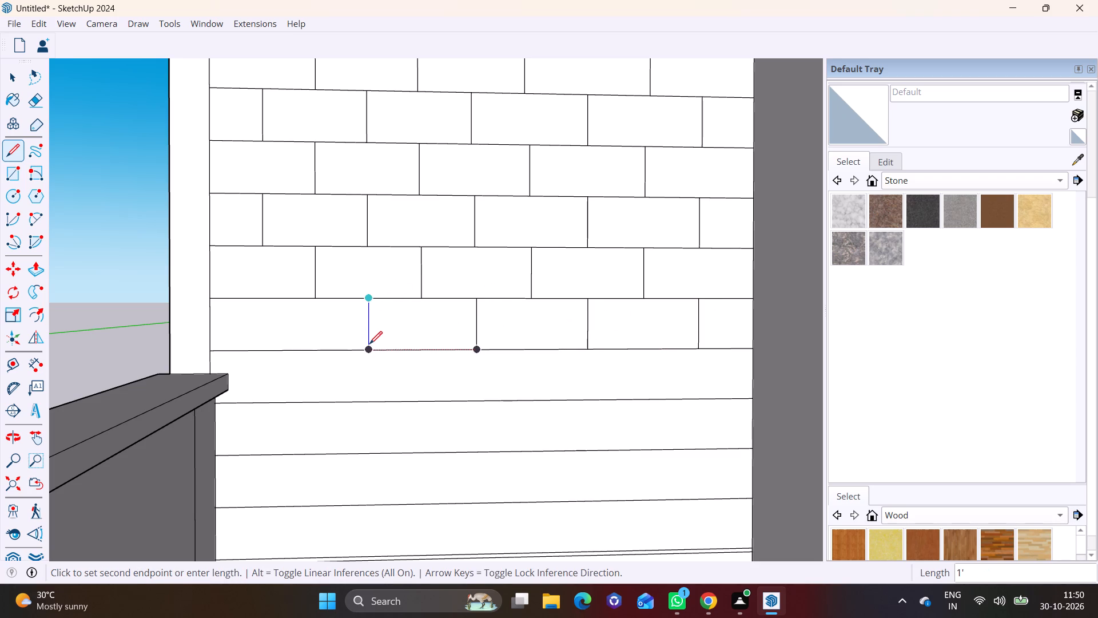
{"action": "left_click", "coordinate": [369, 344]}
{"action": "left_click", "coordinate": [266, 297]}
{"action": "left_click", "coordinate": [259, 351]}
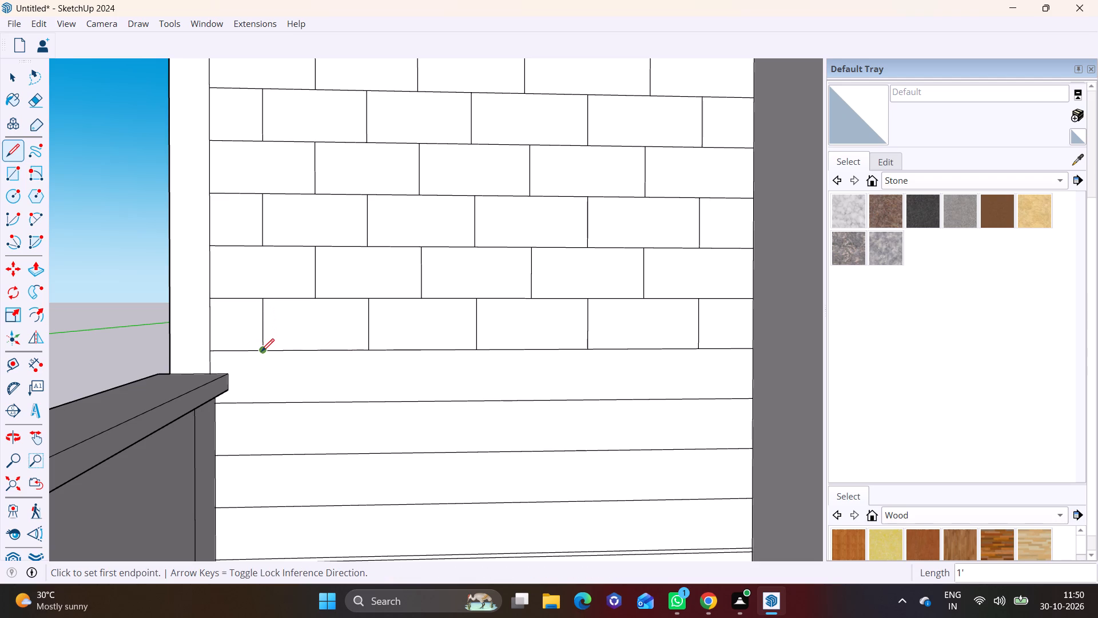
Draw four 1' vertical lines in the seventh band, each centred under a full block of the sixth band.
{"action": "left_click", "coordinate": [320, 352]}
{"action": "left_click", "coordinate": [313, 398]}
{"action": "left_click", "coordinate": [425, 351]}
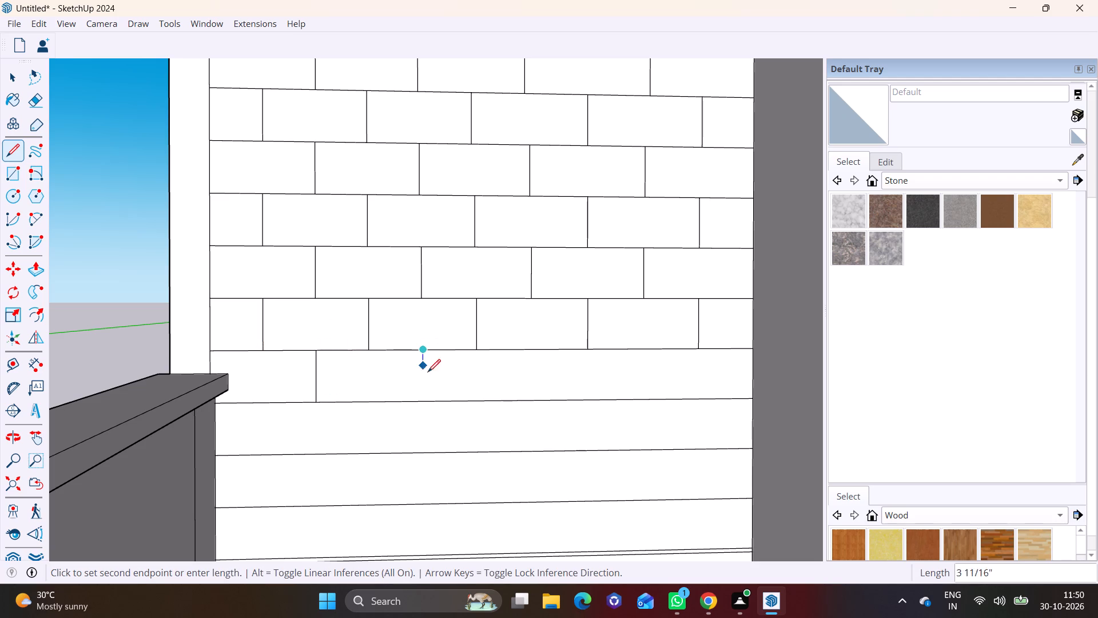
{"action": "left_click", "coordinate": [427, 397]}
{"action": "left_click", "coordinate": [538, 347]}
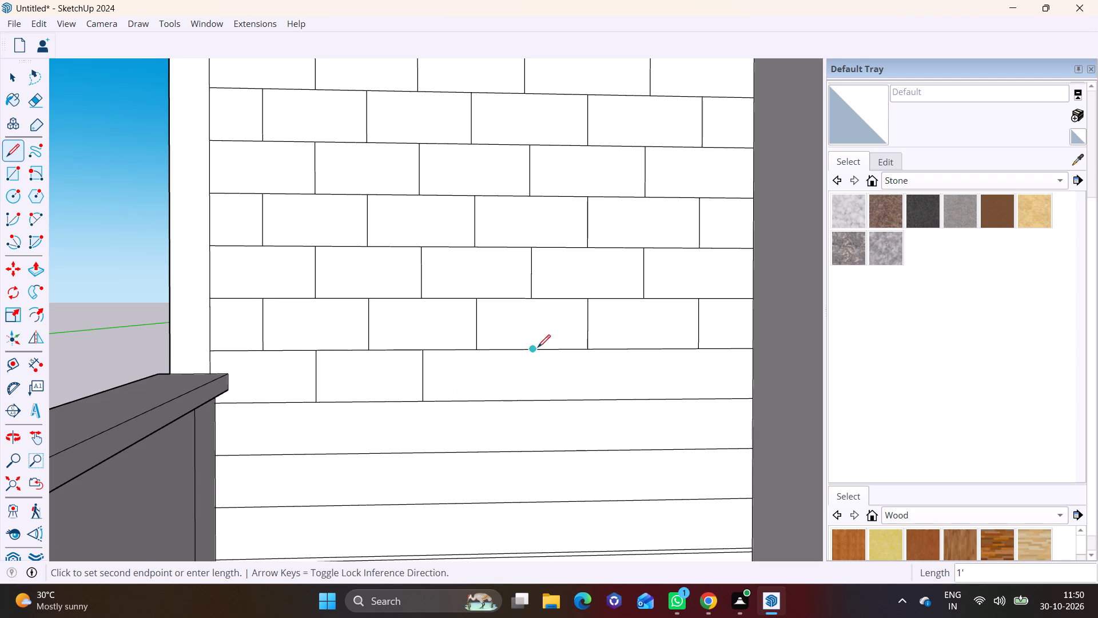
{"action": "left_click", "coordinate": [538, 400]}
{"action": "left_click", "coordinate": [653, 350]}
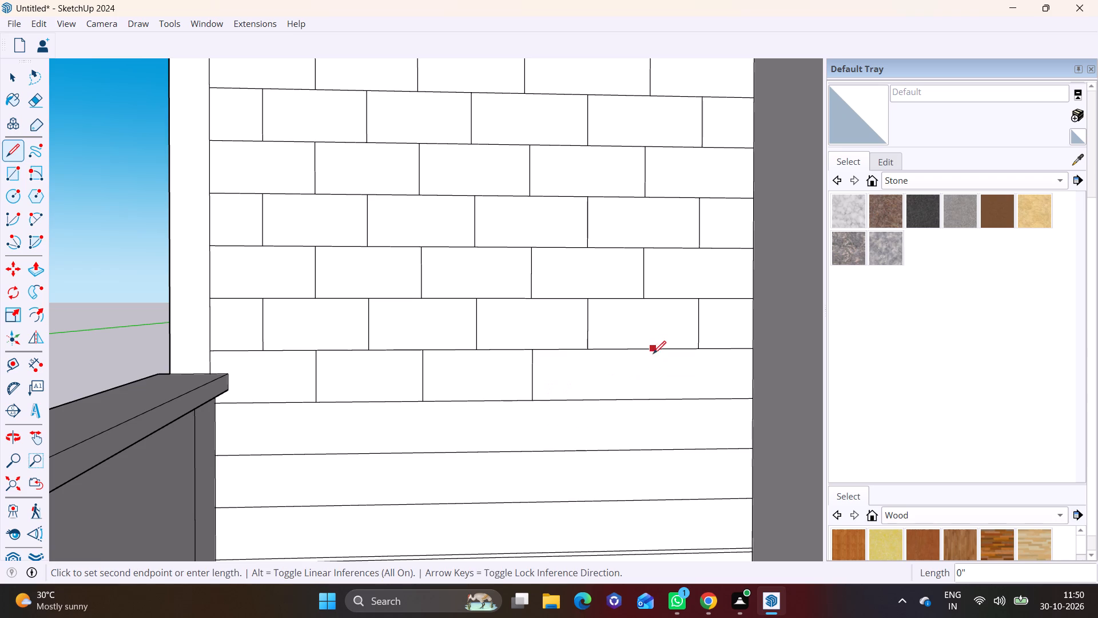
{"action": "key", "text": "ctrl+z"}
{"action": "left_click", "coordinate": [640, 348]}
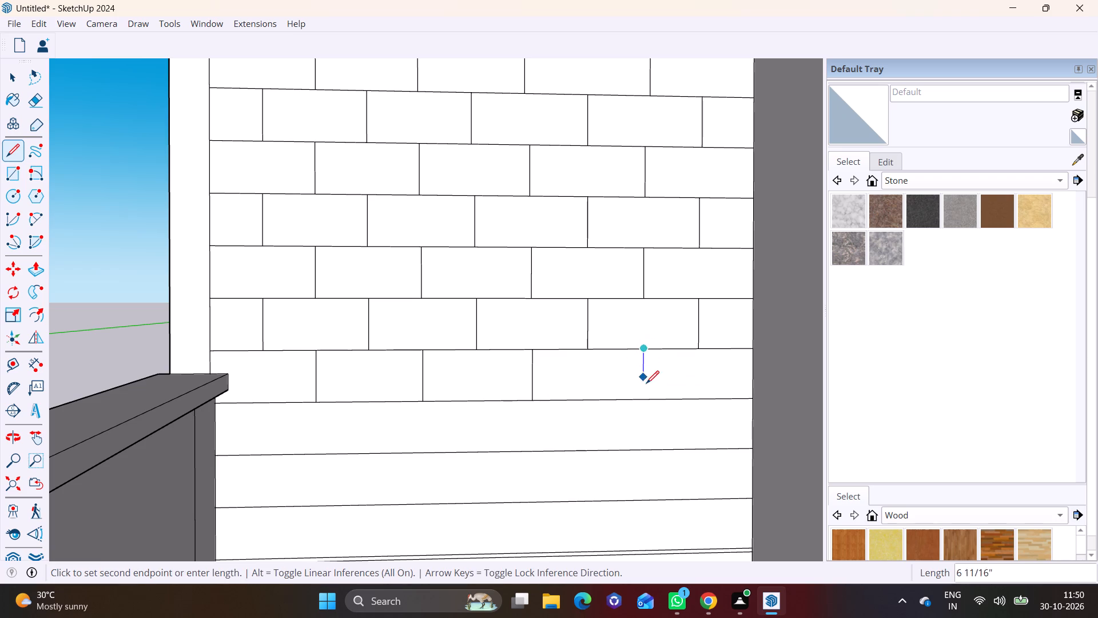
{"action": "left_click", "coordinate": [648, 395]}
Draw five 1' vertical lines in the eighth band, each centred under a block of the seventh band.
{"action": "left_click", "coordinate": [701, 401]}
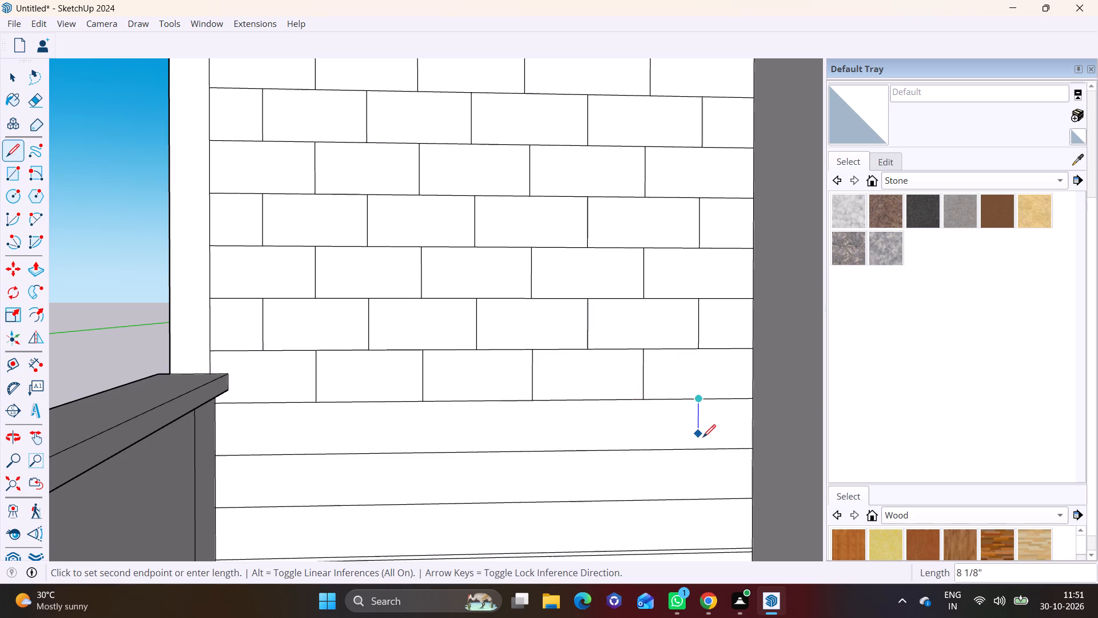
{"action": "left_click", "coordinate": [703, 446]}
{"action": "left_click", "coordinate": [590, 401]}
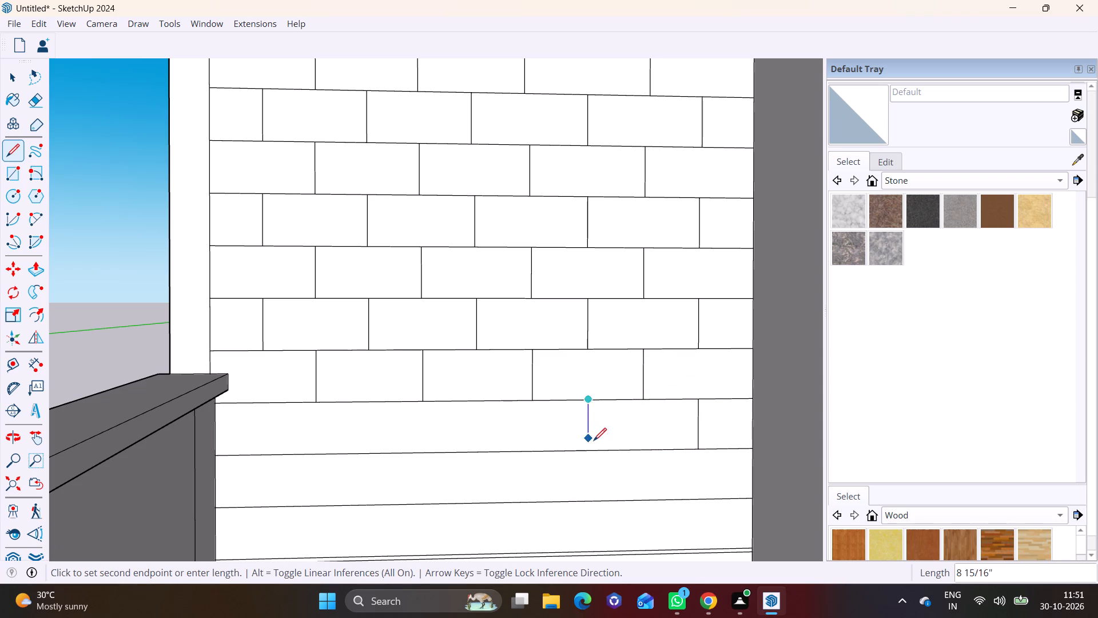
{"action": "left_click", "coordinate": [593, 449]}
{"action": "left_click", "coordinate": [477, 405]}
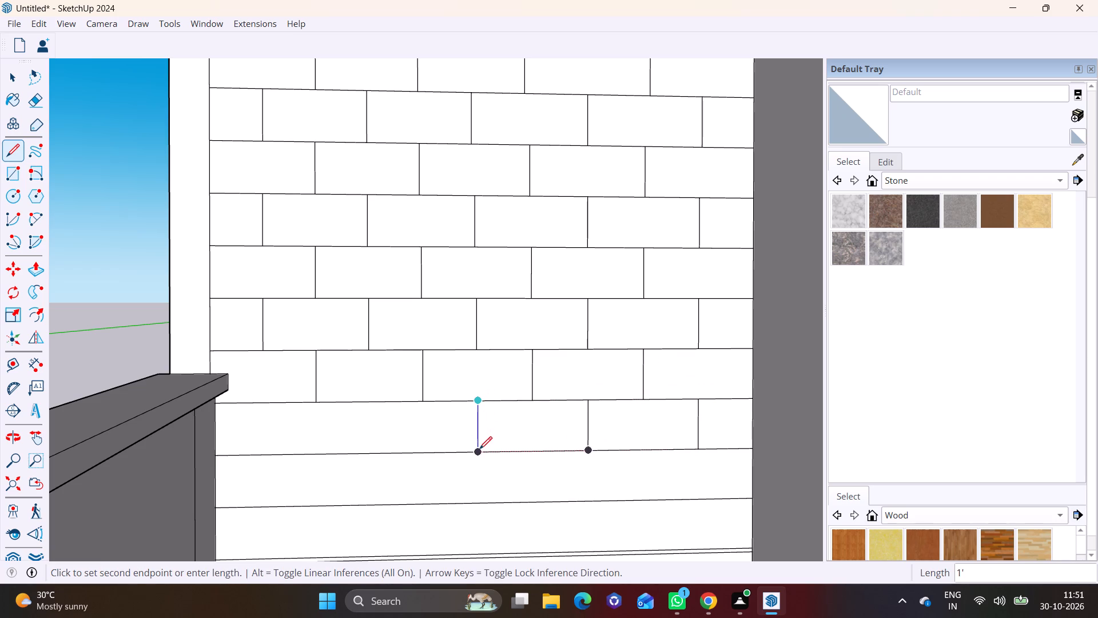
{"action": "left_click", "coordinate": [479, 449]}
{"action": "left_click", "coordinate": [377, 402]}
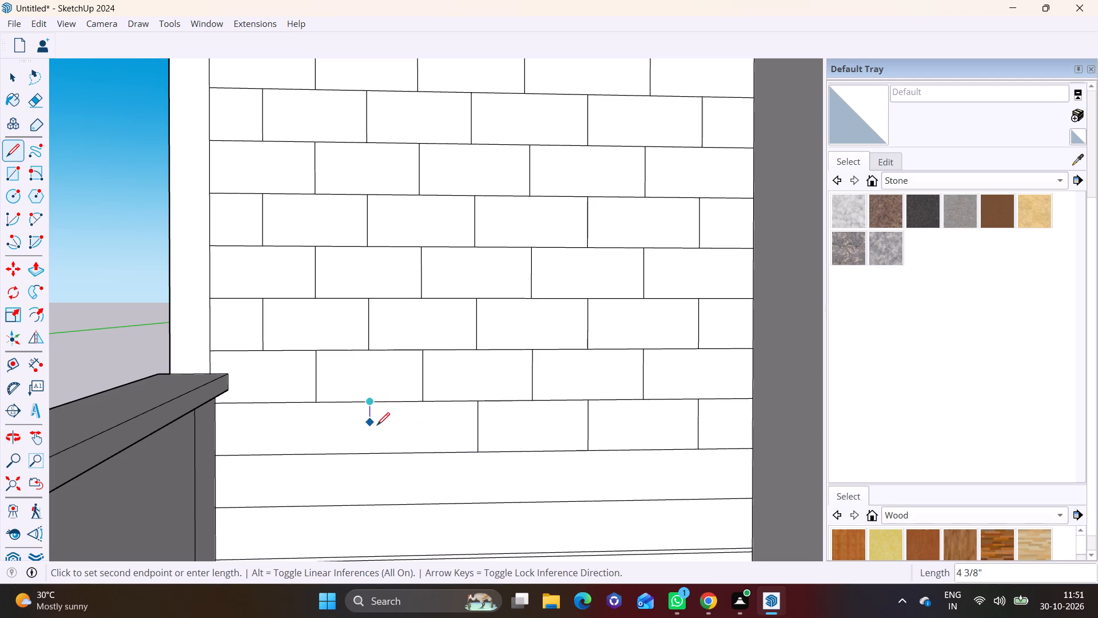
{"action": "left_click", "coordinate": [369, 449]}
{"action": "left_click", "coordinate": [272, 403]}
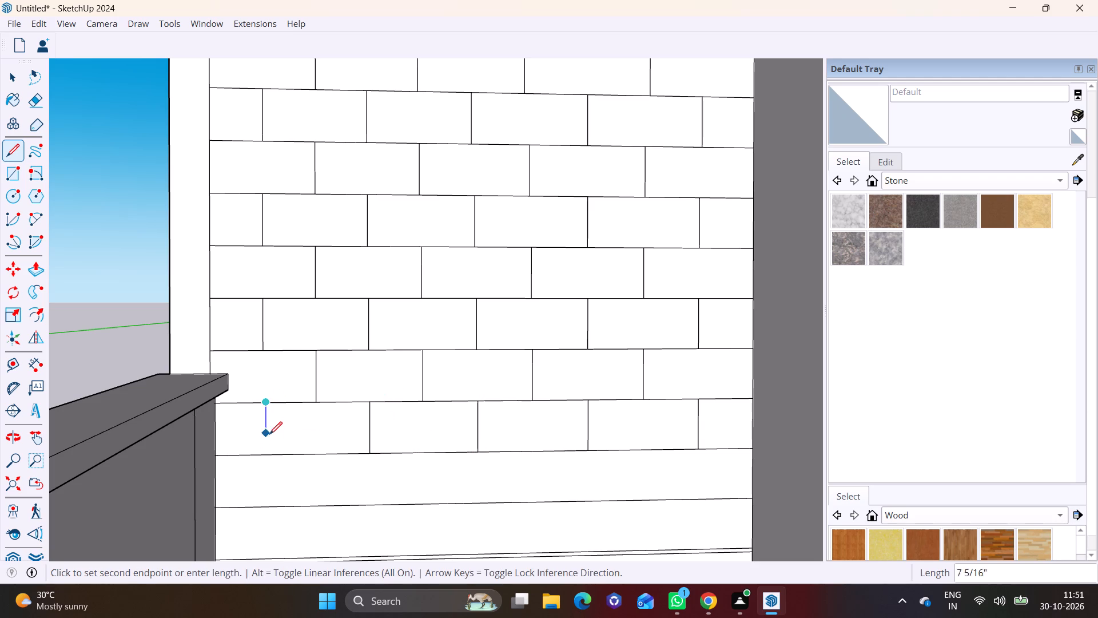
{"action": "left_click", "coordinate": [268, 450]}
Draw five 1' vertical lines in the ninth band, centred under the eighth band's four full blocks and the part block farthest from the low side wall.
{"action": "scroll", "coordinate": [280, 446], "scroll_direction": "down", "scroll_amount": 2}
{"action": "middle_click_drag", "start_coordinate": [362, 454], "coordinate": [381, 327]}
{"action": "scroll", "coordinate": [295, 355], "scroll_direction": "up", "scroll_amount": 2}
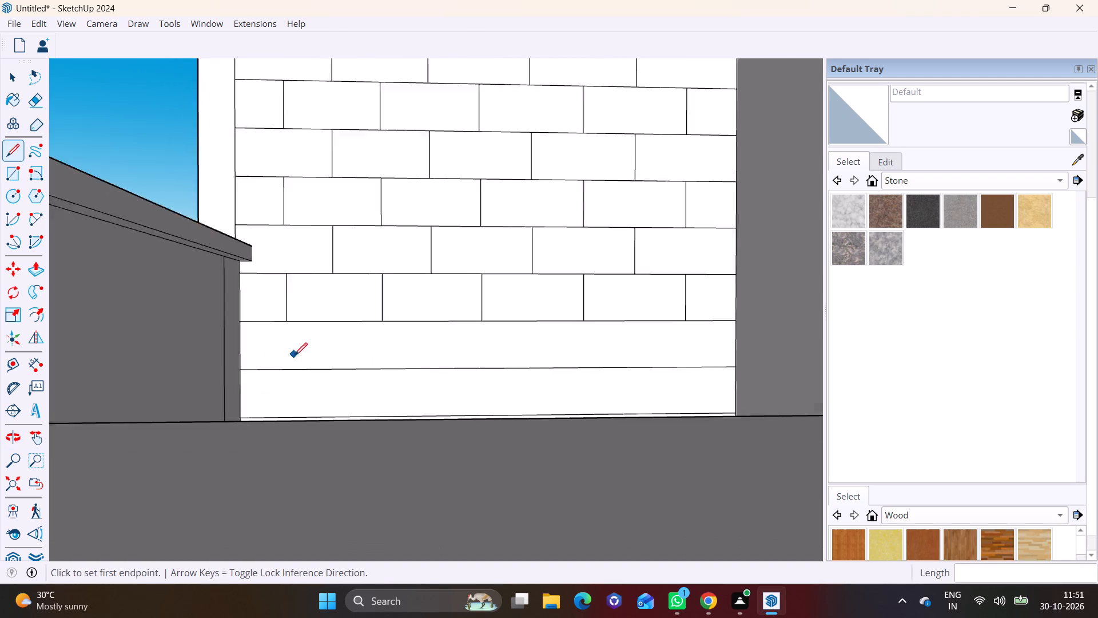
{"action": "middle_click_drag", "start_coordinate": [346, 383], "coordinate": [342, 425]}
{"action": "left_click", "coordinate": [339, 314]}
{"action": "left_click", "coordinate": [345, 368]}
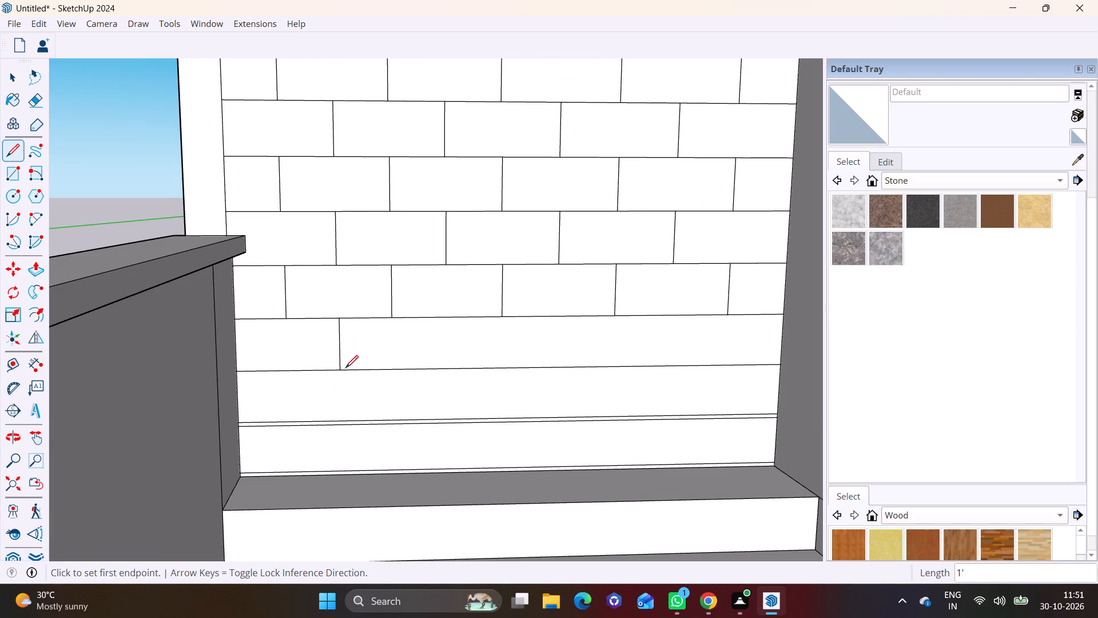
{"action": "left_click", "coordinate": [445, 314]}
{"action": "left_click", "coordinate": [449, 366]}
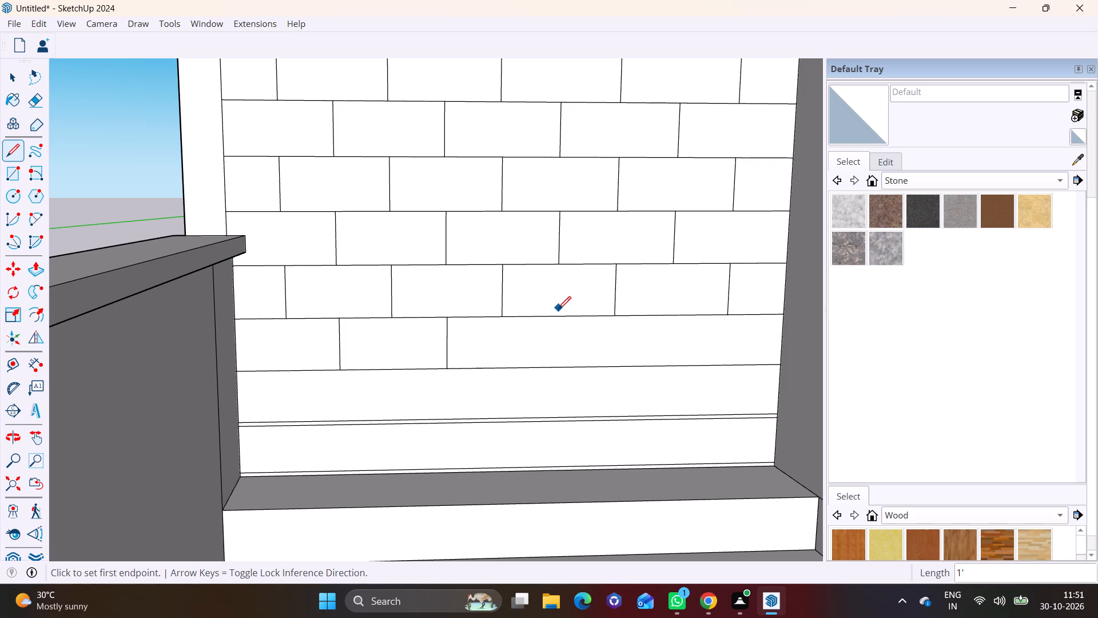
{"action": "left_click", "coordinate": [559, 315]}
{"action": "left_click", "coordinate": [555, 366]}
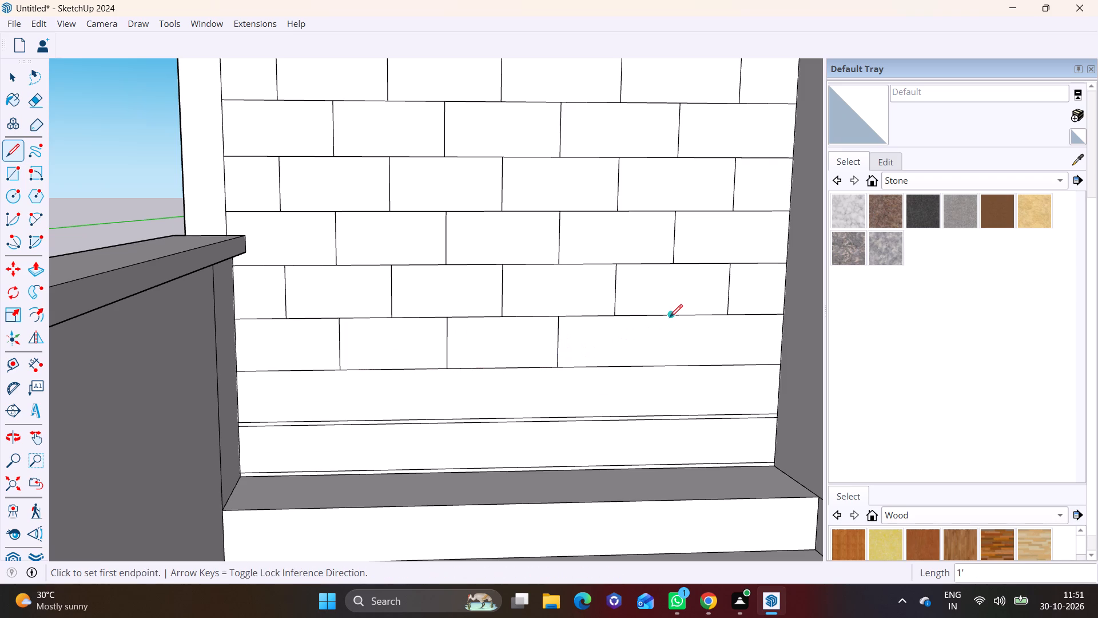
{"action": "left_click", "coordinate": [670, 316]}
{"action": "left_click", "coordinate": [677, 363]}
{"action": "left_click", "coordinate": [756, 315]}
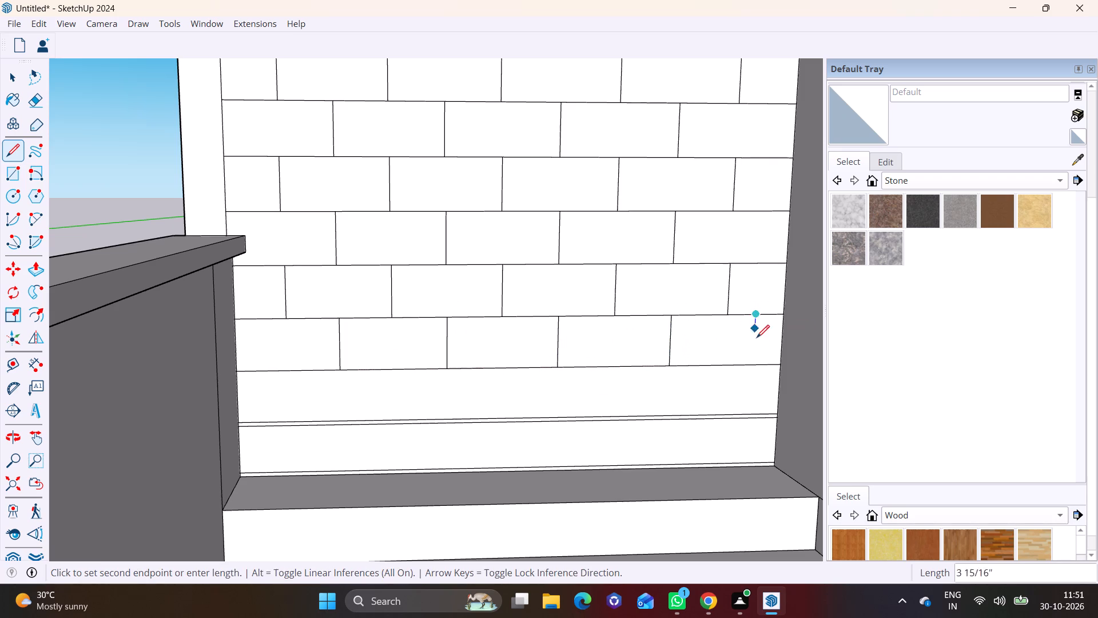
{"action": "left_click", "coordinate": [756, 360]}
Draw five 1' vertical lines in the tenth band, each centred under a ninth-band block, skipping the narrow block at the far end.
{"action": "left_click", "coordinate": [293, 374]}
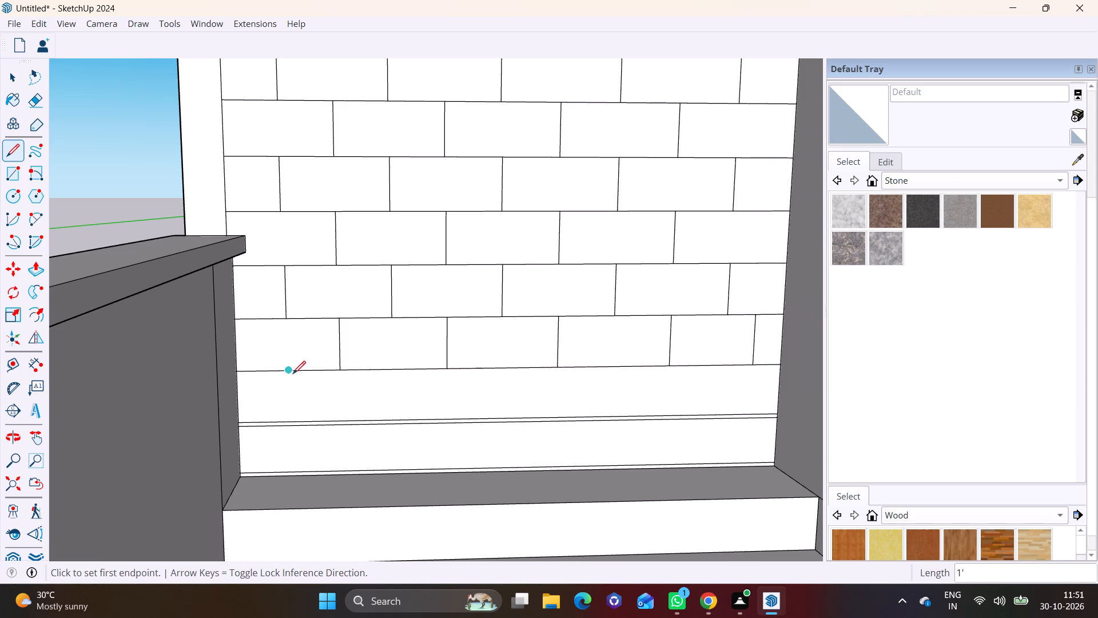
{"action": "left_click", "coordinate": [291, 417]}
{"action": "left_click", "coordinate": [396, 369]}
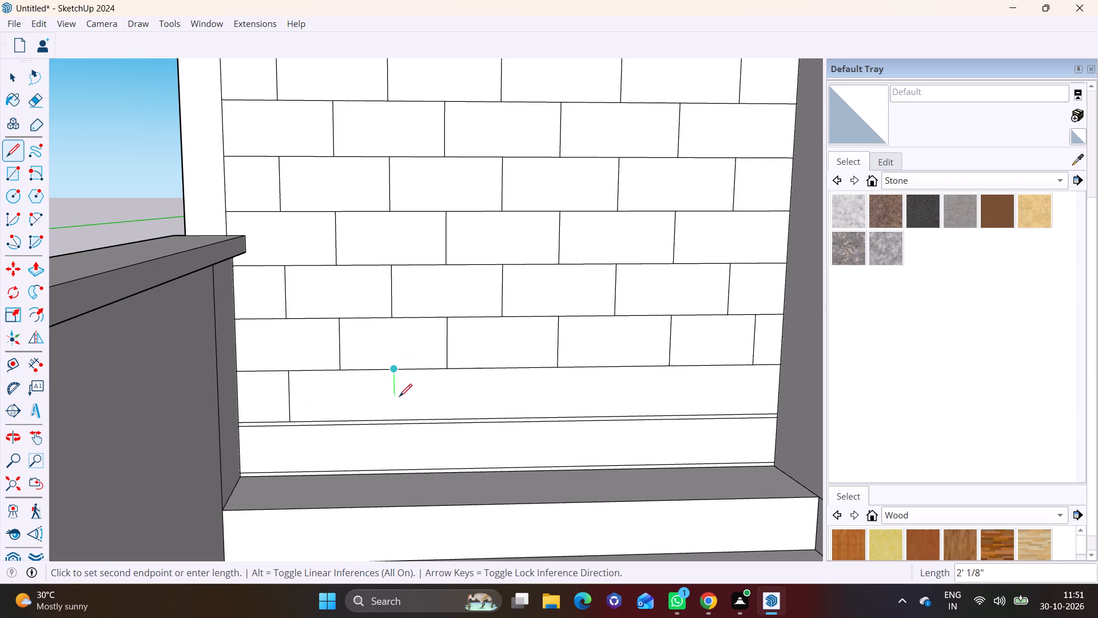
{"action": "left_click", "coordinate": [399, 421]}
{"action": "left_click", "coordinate": [504, 370]}
{"action": "left_click", "coordinate": [504, 414]}
{"action": "left_click", "coordinate": [610, 368]}
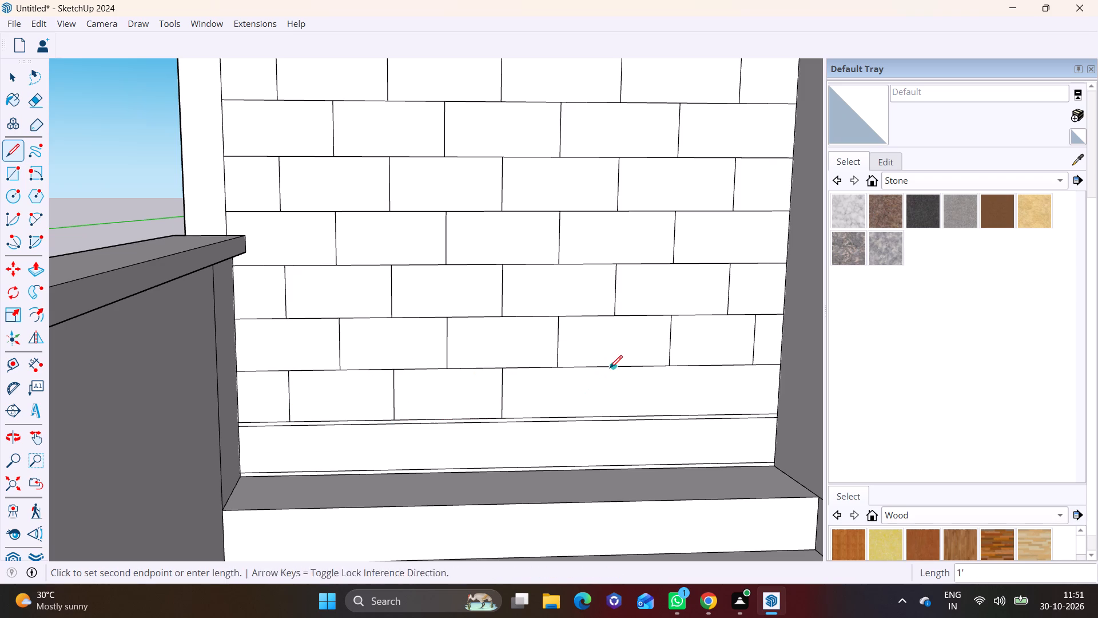
{"action": "left_click", "coordinate": [614, 413]}
{"action": "left_click", "coordinate": [711, 366]}
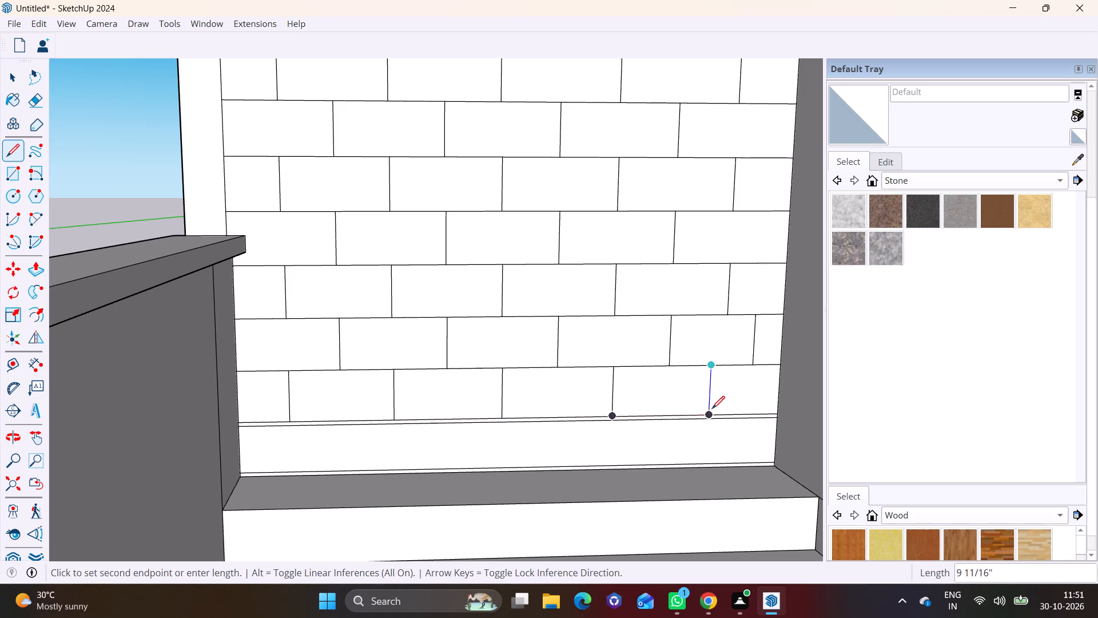
{"action": "left_click", "coordinate": [712, 410]}
Erase the lower of the two closely spaced horizontal lines just beneath the tenth band.
{"action": "scroll", "coordinate": [630, 431], "scroll_direction": "up", "scroll_amount": 2}
{"action": "key", "text": "space"}
{"action": "left_click", "coordinate": [492, 421]}
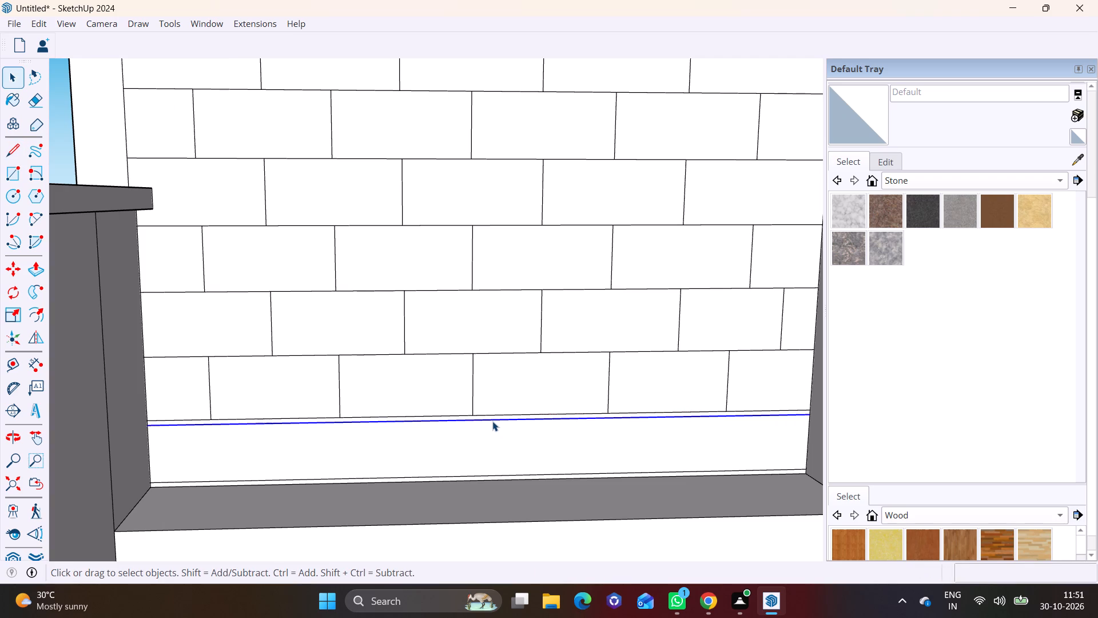
{"action": "right_click", "coordinate": [492, 421]}
{"action": "left_click", "coordinate": [538, 449]}
Draw five vertical lines about 1' long in the bottom band, centred under the tenth band's blocks except the part block beside the low side wall.
{"action": "scroll", "coordinate": [481, 425], "scroll_direction": "down", "scroll_amount": 1}
{"action": "middle_click_drag", "start_coordinate": [472, 423], "coordinate": [459, 358]}
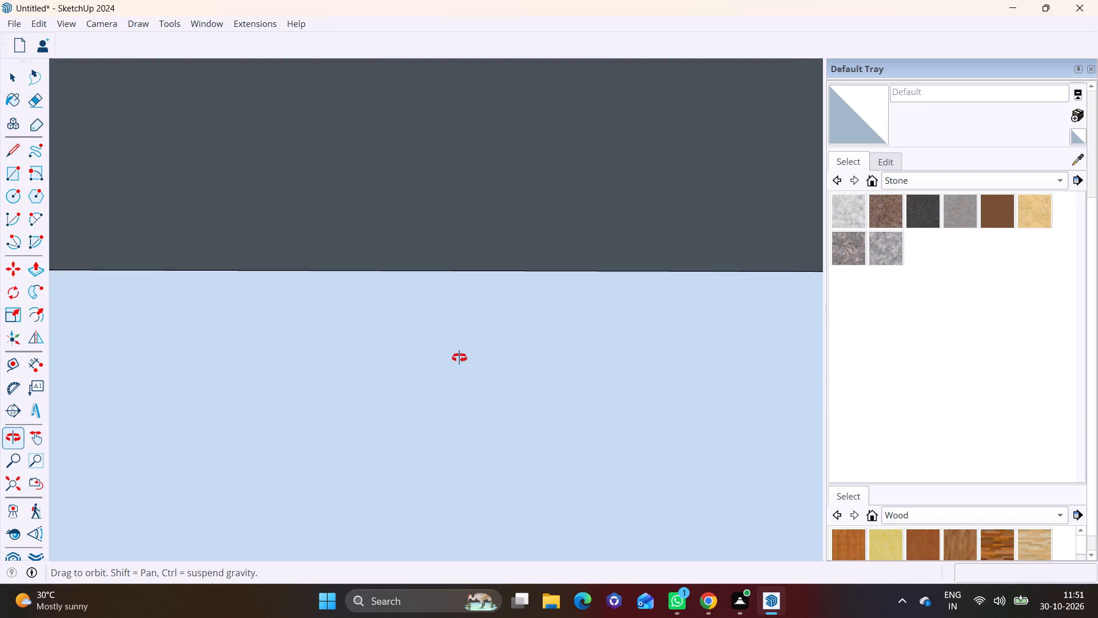
{"action": "middle_click_drag", "start_coordinate": [459, 358], "coordinate": [457, 416]}
{"action": "scroll", "coordinate": [457, 383], "scroll_direction": "down", "scroll_amount": 1}
{"action": "left_click", "coordinate": [11, 150]}
{"action": "left_click", "coordinate": [308, 413]}
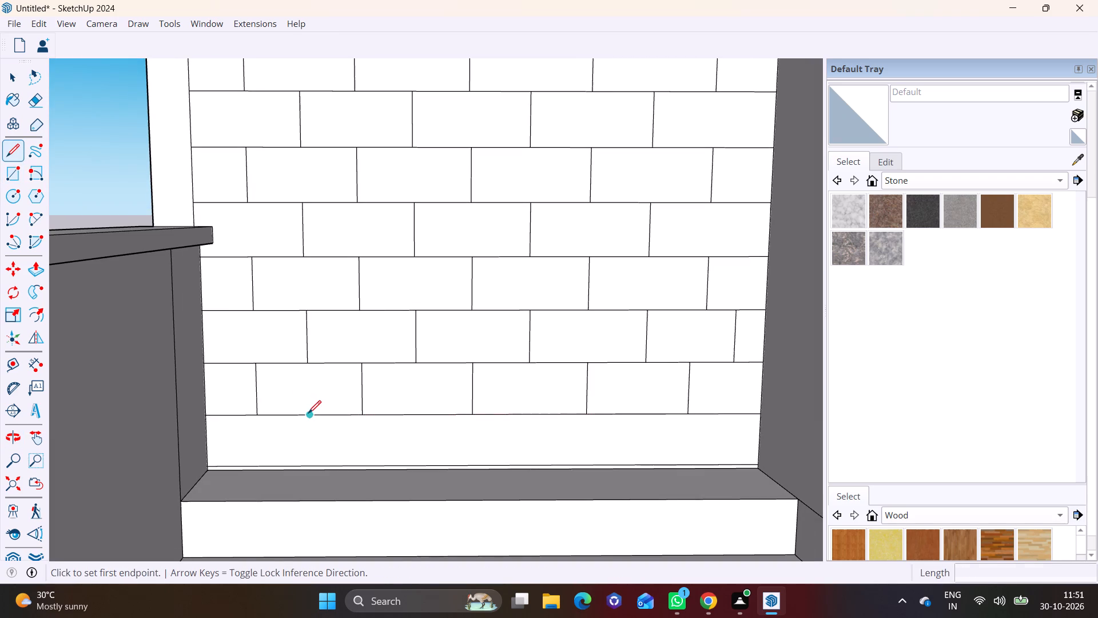
{"action": "left_click", "coordinate": [309, 469]}
{"action": "left_click", "coordinate": [418, 418]}
{"action": "left_click", "coordinate": [420, 463]}
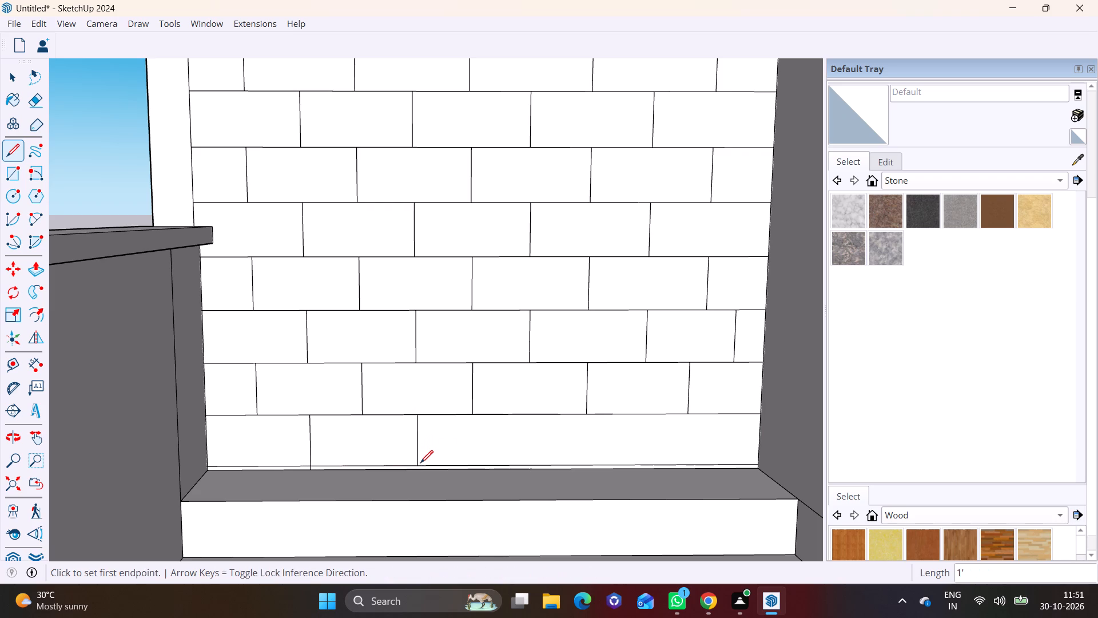
{"action": "left_click", "coordinate": [532, 417]}
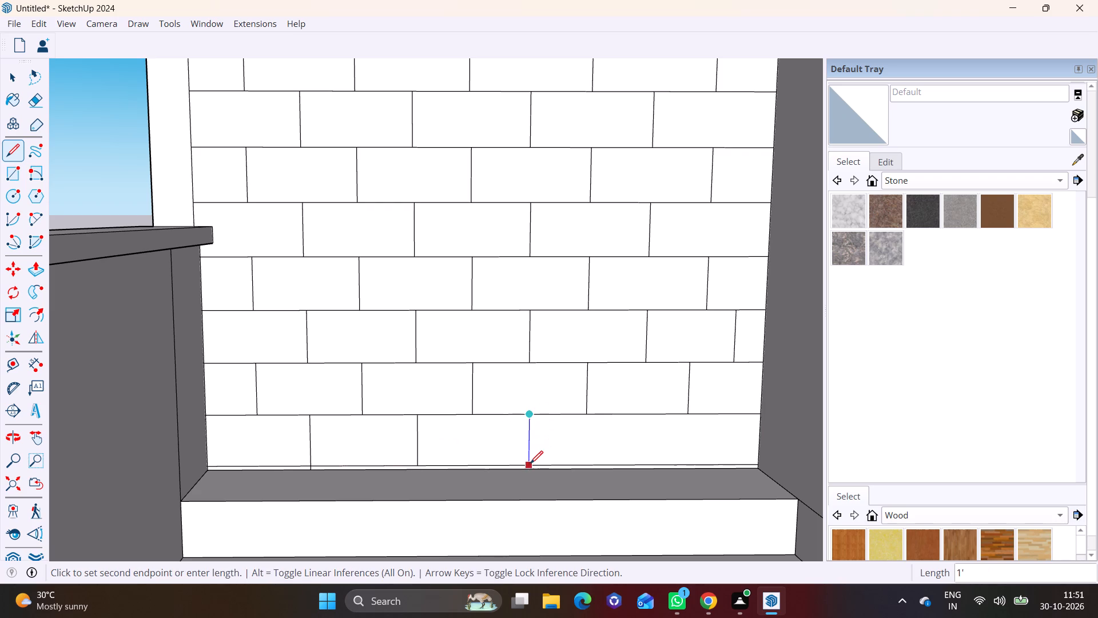
{"action": "left_click", "coordinate": [530, 463]}
{"action": "left_click", "coordinate": [634, 413]}
{"action": "left_click", "coordinate": [636, 458]}
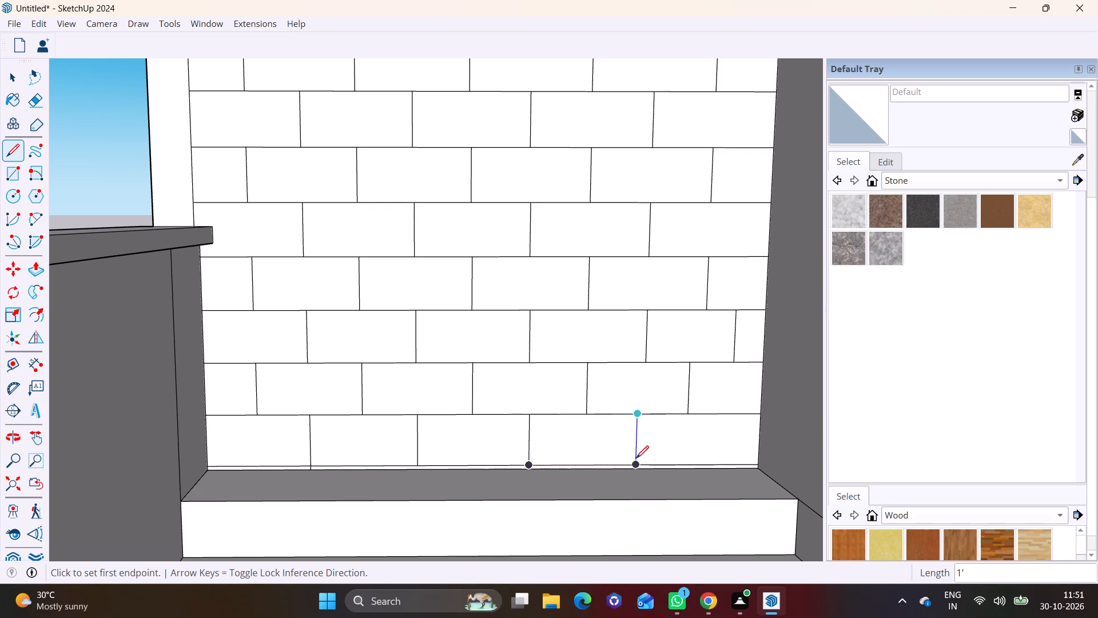
{"action": "left_click", "coordinate": [730, 416]}
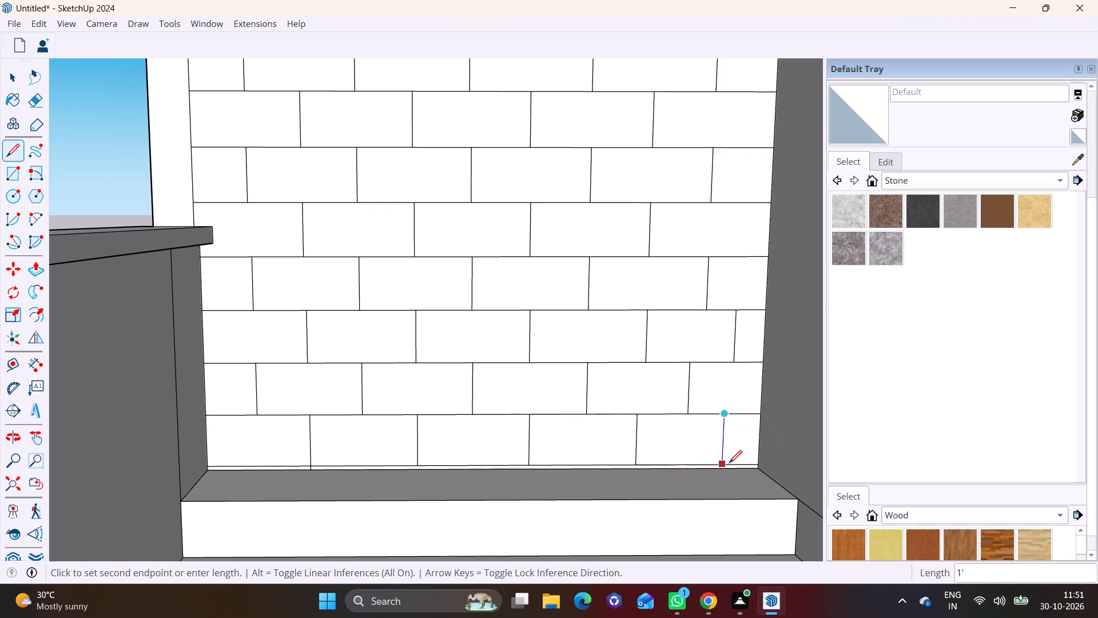
{"action": "left_click", "coordinate": [728, 464]}
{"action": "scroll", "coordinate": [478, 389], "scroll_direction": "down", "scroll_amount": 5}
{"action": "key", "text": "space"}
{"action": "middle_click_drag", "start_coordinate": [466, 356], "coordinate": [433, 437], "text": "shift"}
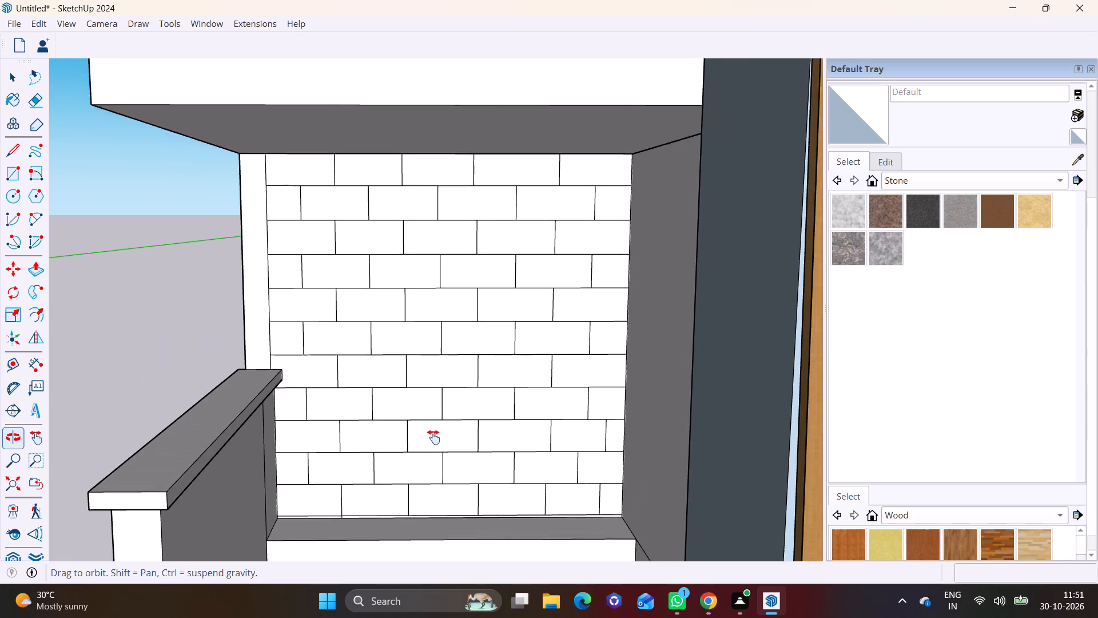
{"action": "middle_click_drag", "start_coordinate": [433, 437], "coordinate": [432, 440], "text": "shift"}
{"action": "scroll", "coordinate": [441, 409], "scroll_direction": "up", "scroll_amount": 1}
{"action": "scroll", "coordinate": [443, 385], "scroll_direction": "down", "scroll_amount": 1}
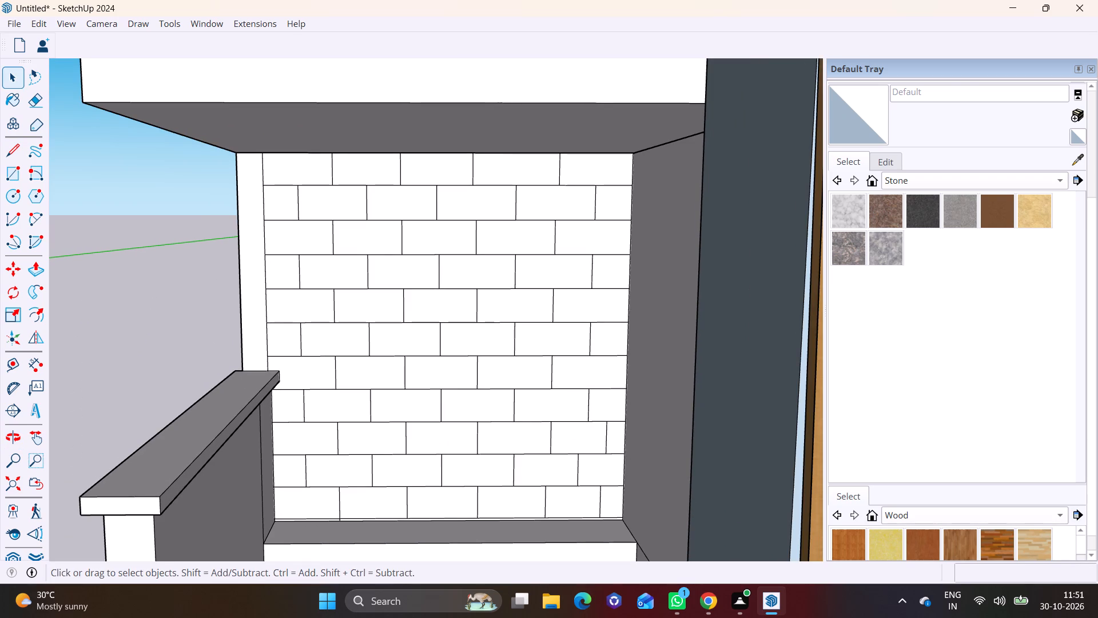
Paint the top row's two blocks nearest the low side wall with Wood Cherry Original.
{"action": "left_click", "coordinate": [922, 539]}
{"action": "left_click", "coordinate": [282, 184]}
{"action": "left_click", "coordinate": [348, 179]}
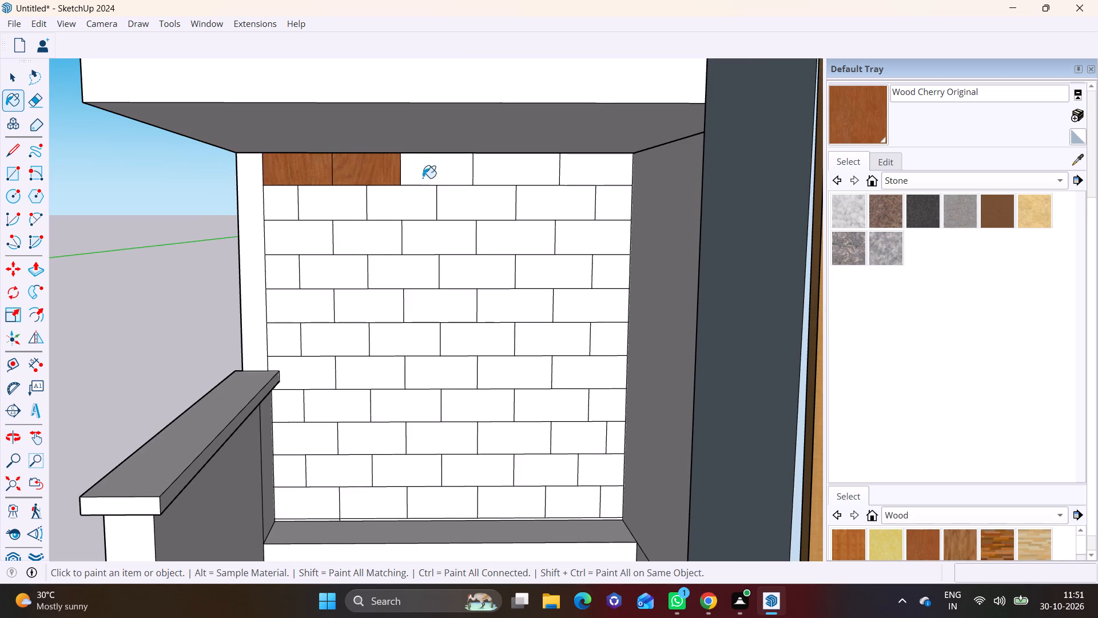
Paint every block in the top two rows of the balcony's back wall with Wood Veneer 02.
{"action": "scroll", "coordinate": [932, 546], "scroll_direction": "down", "scroll_amount": 2}
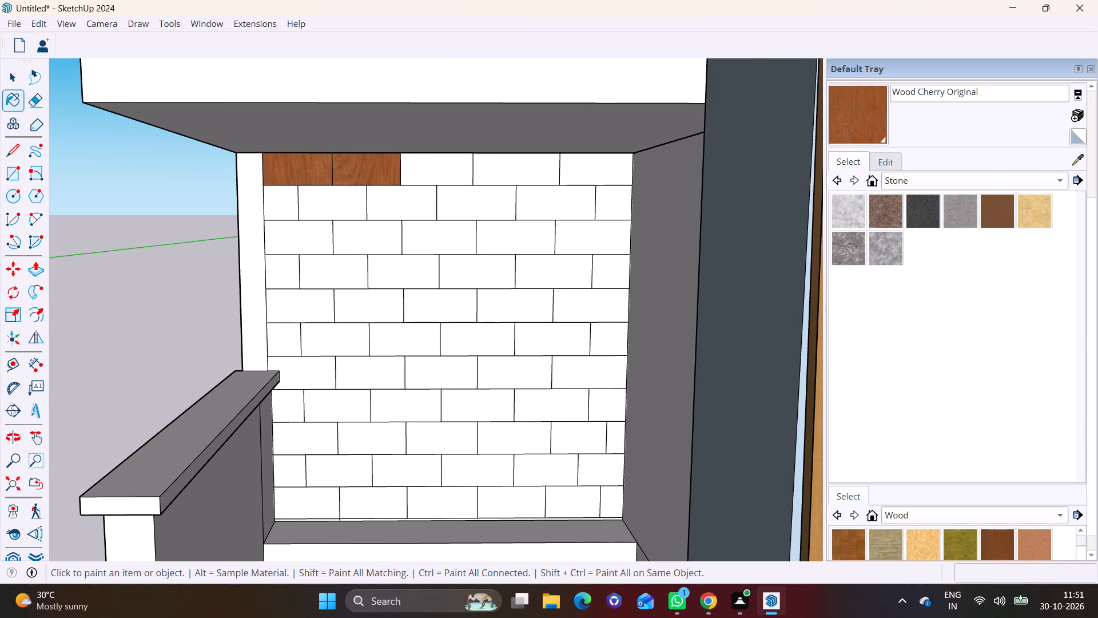
{"action": "left_click", "coordinate": [1038, 541]}
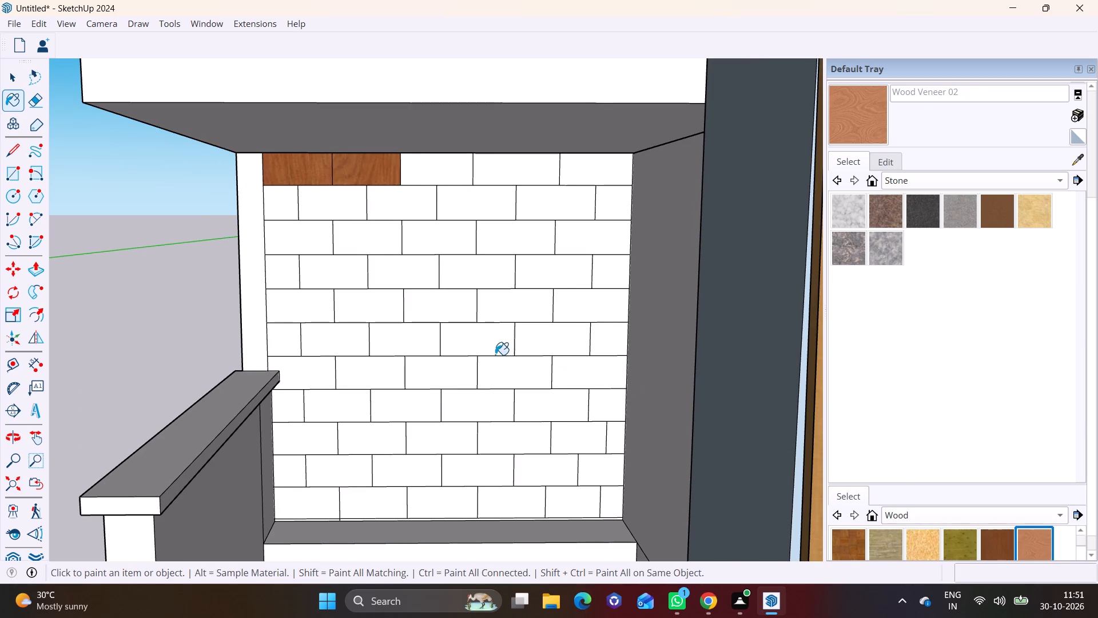
{"action": "left_click", "coordinate": [363, 178]}
{"action": "left_click", "coordinate": [304, 174]}
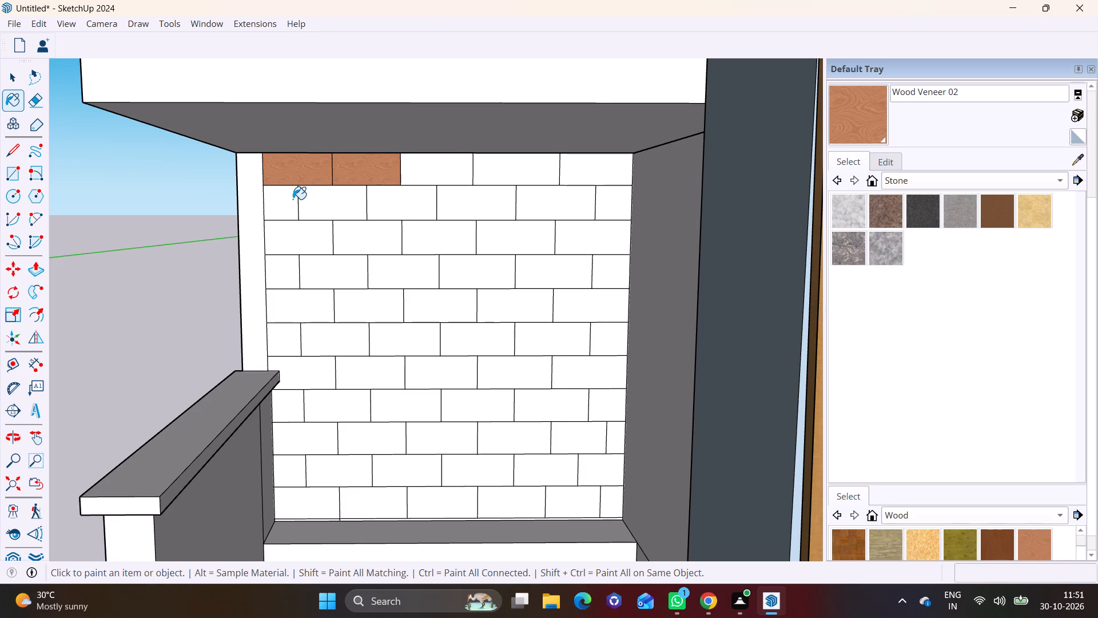
{"action": "left_click", "coordinate": [293, 199]}
{"action": "left_click", "coordinate": [322, 204]}
{"action": "left_click", "coordinate": [421, 203]}
{"action": "left_click", "coordinate": [424, 177]}
{"action": "left_click", "coordinate": [527, 171]}
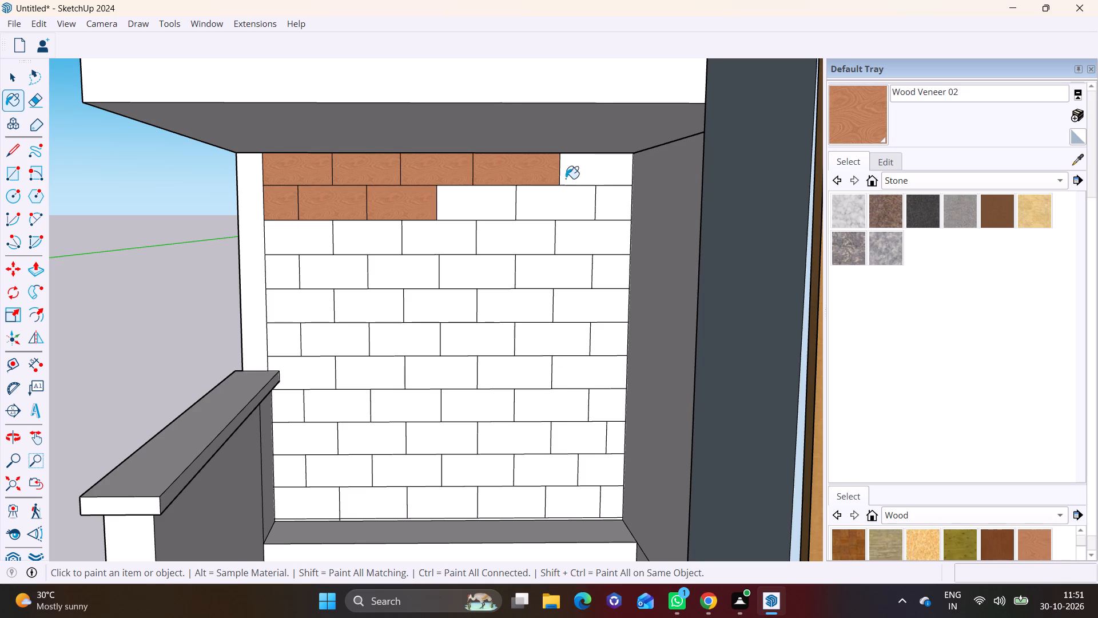
{"action": "left_click", "coordinate": [583, 176]}
{"action": "left_click", "coordinate": [615, 216]}
{"action": "left_click", "coordinate": [555, 209]}
{"action": "left_click", "coordinate": [467, 213]}
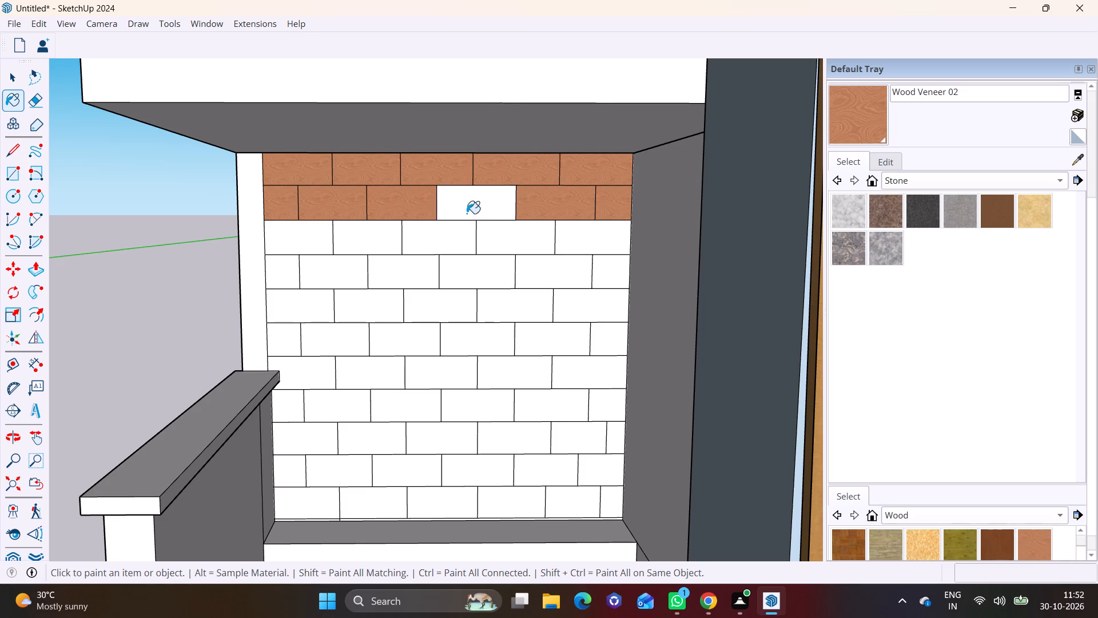
Paint all blocks in the third and fourth rows of the wall with Wood Veneer 02.
{"action": "left_click", "coordinate": [352, 249]}
{"action": "left_click", "coordinate": [307, 249]}
{"action": "left_click", "coordinate": [287, 275]}
{"action": "left_click", "coordinate": [323, 272]}
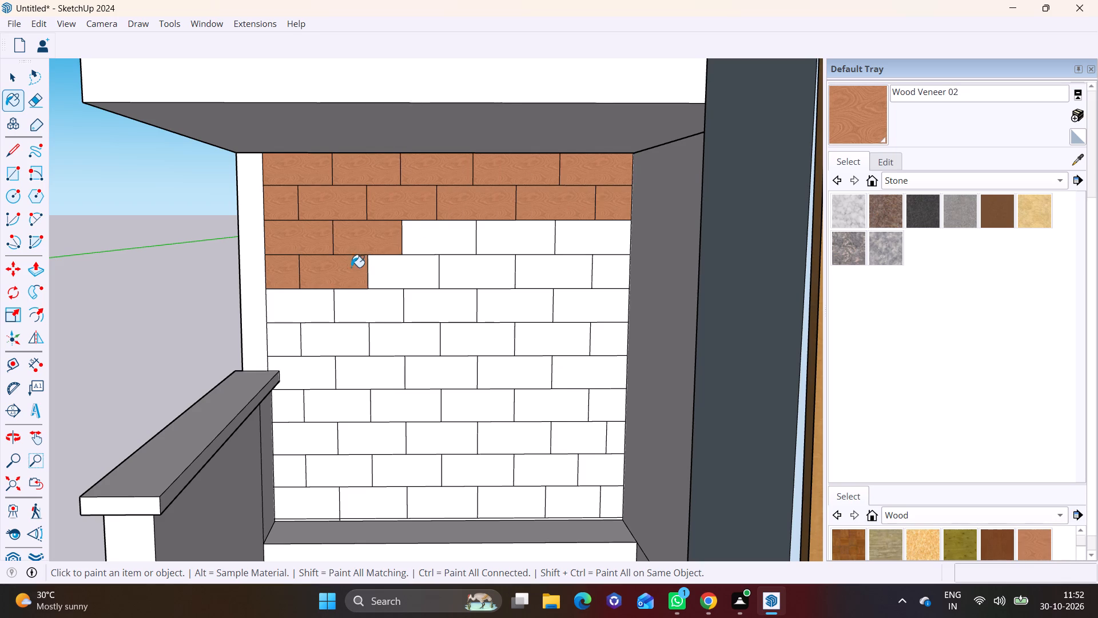
{"action": "left_click", "coordinate": [402, 271]}
{"action": "left_click", "coordinate": [436, 242]}
{"action": "left_click", "coordinate": [513, 242]}
{"action": "left_click", "coordinate": [559, 240]}
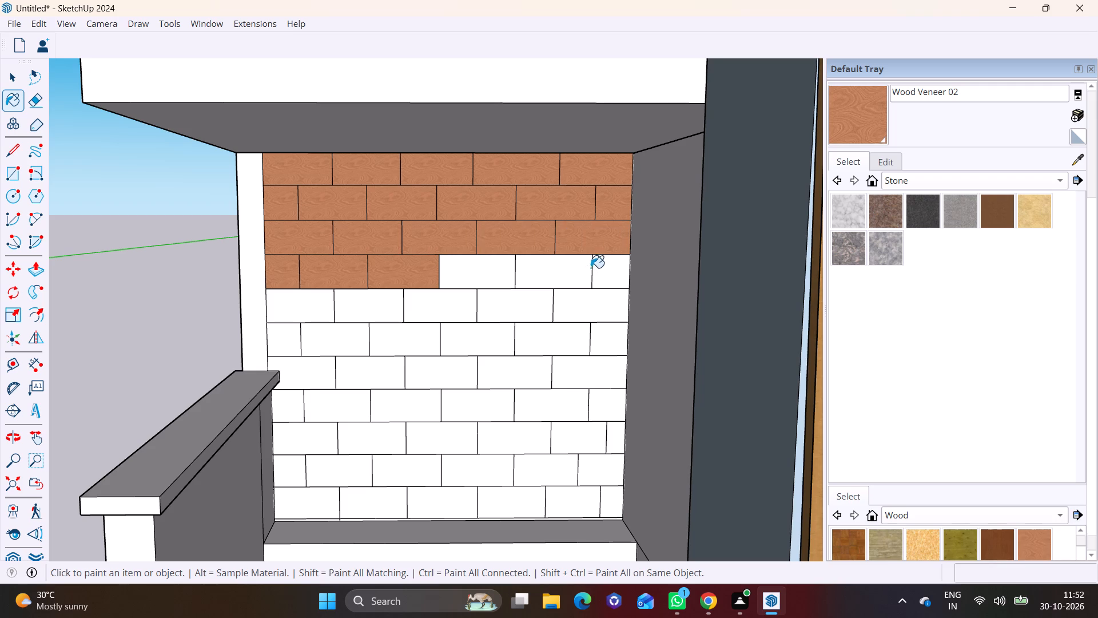
{"action": "left_click", "coordinate": [602, 271]}
{"action": "left_click", "coordinate": [579, 277]}
{"action": "left_click", "coordinate": [499, 278]}
Paint all blocks in the fifth and sixth rows of the wall with Wood Veneer 02.
{"action": "left_click", "coordinate": [312, 316]}
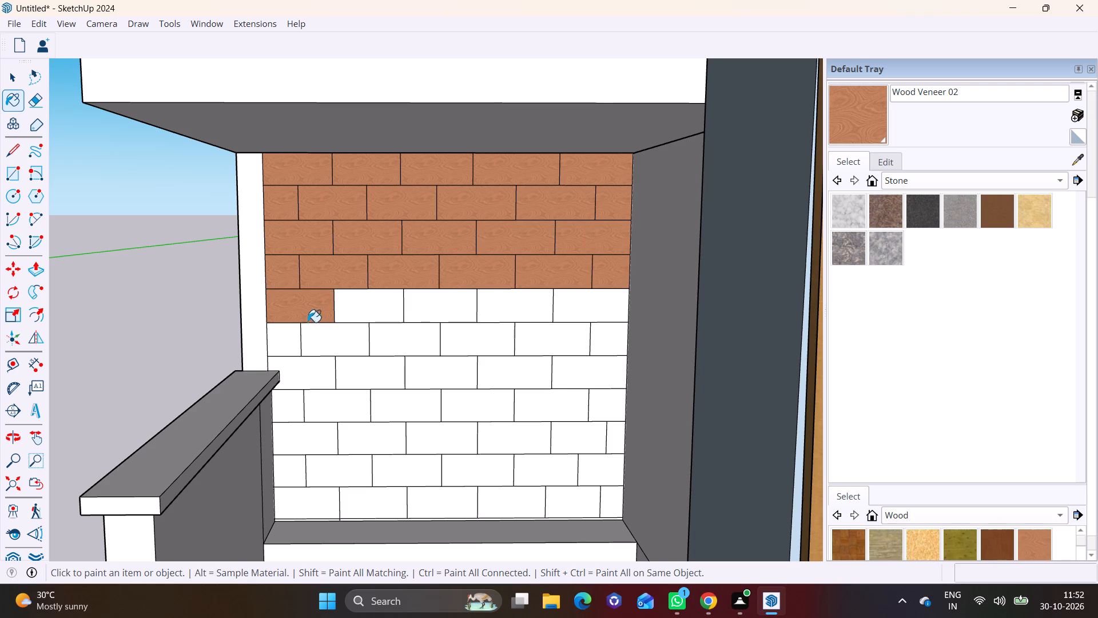
{"action": "left_click", "coordinate": [365, 308]}
{"action": "left_click", "coordinate": [436, 310]}
{"action": "left_click", "coordinate": [526, 304]}
{"action": "left_click", "coordinate": [571, 304]}
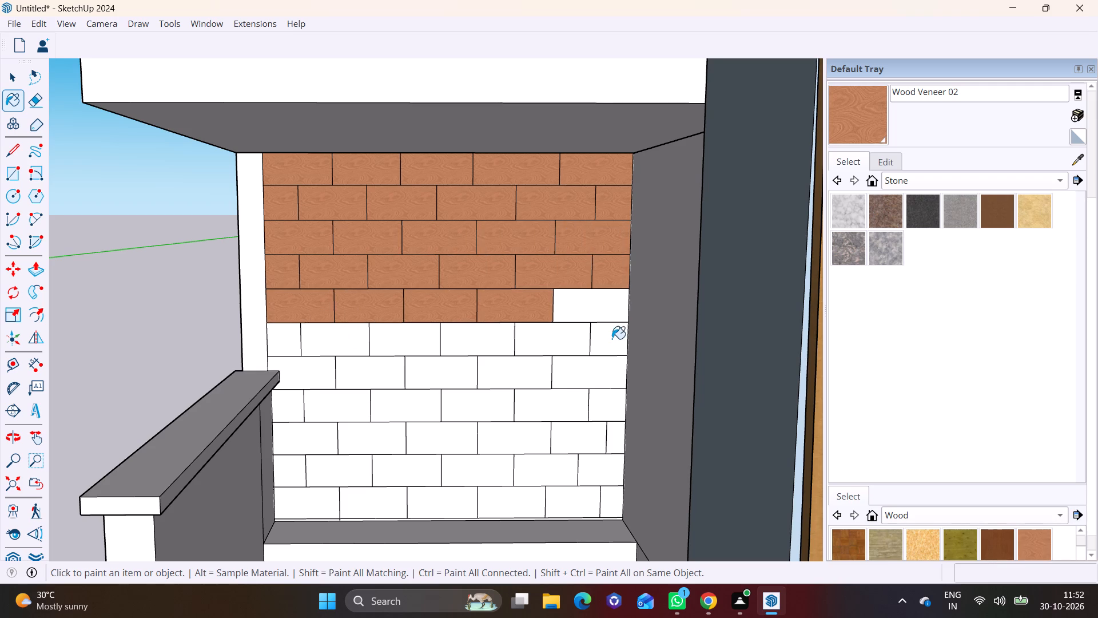
{"action": "left_click", "coordinate": [612, 339]}
{"action": "left_click", "coordinate": [575, 343]}
{"action": "left_click", "coordinate": [482, 346]}
{"action": "left_click", "coordinate": [425, 347]}
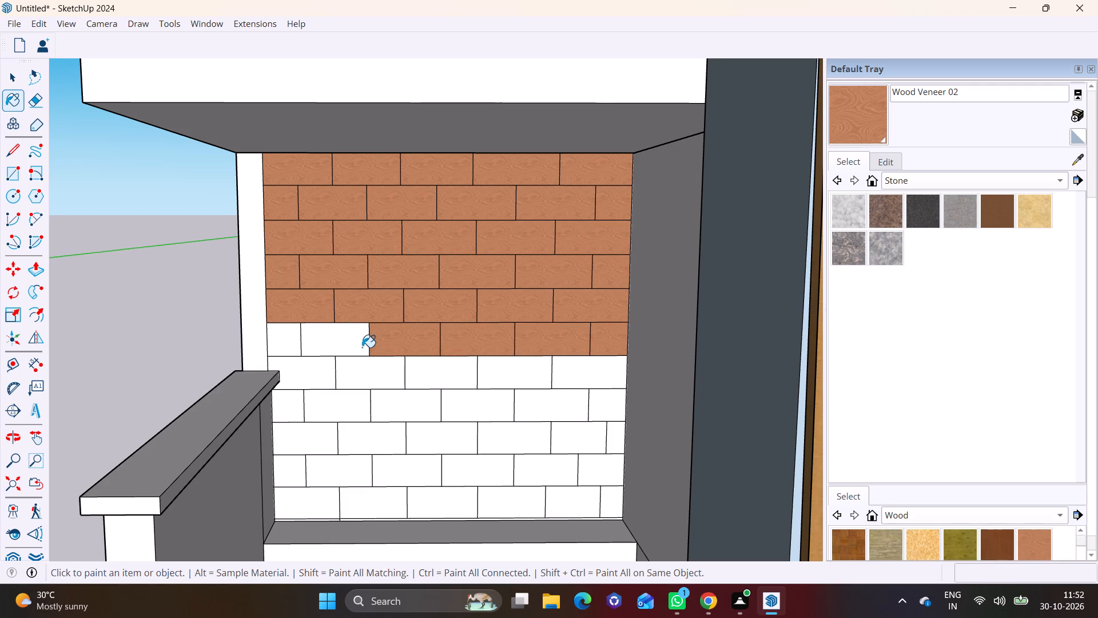
{"action": "left_click", "coordinate": [362, 347]}
{"action": "left_click", "coordinate": [284, 345]}
Paint the blocks nearest the low side wall in the bottom five rows with Wood Veneer 02.
{"action": "left_click", "coordinate": [299, 372]}
{"action": "left_click", "coordinate": [297, 395]}
{"action": "left_click", "coordinate": [330, 403]}
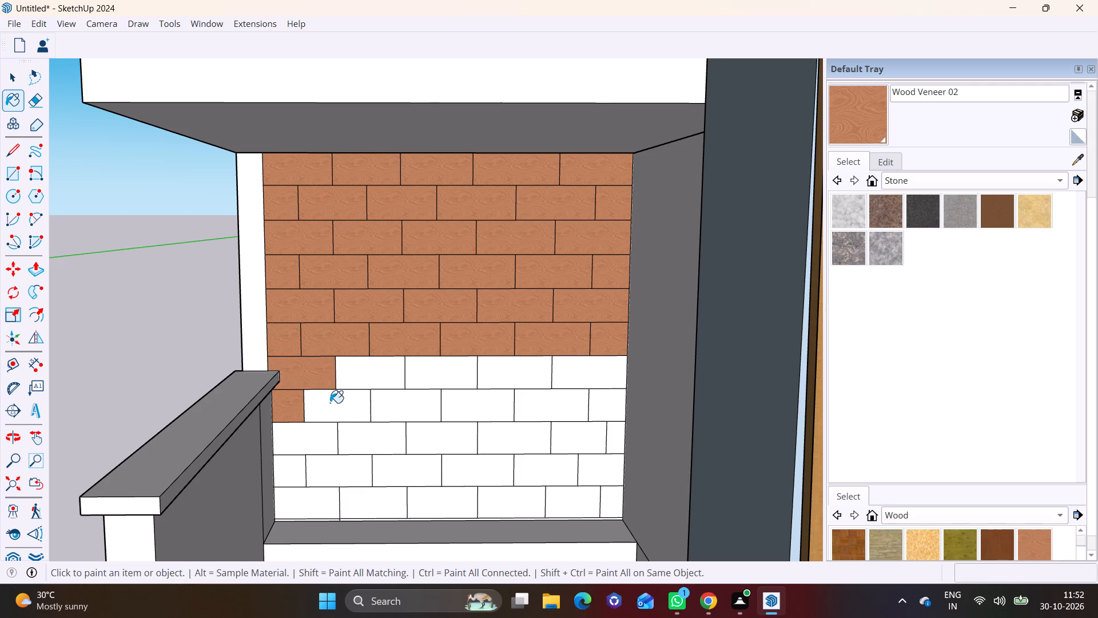
{"action": "left_click", "coordinate": [328, 438]}
{"action": "left_click", "coordinate": [295, 473]}
{"action": "left_click", "coordinate": [328, 476]}
{"action": "left_click", "coordinate": [311, 511]}
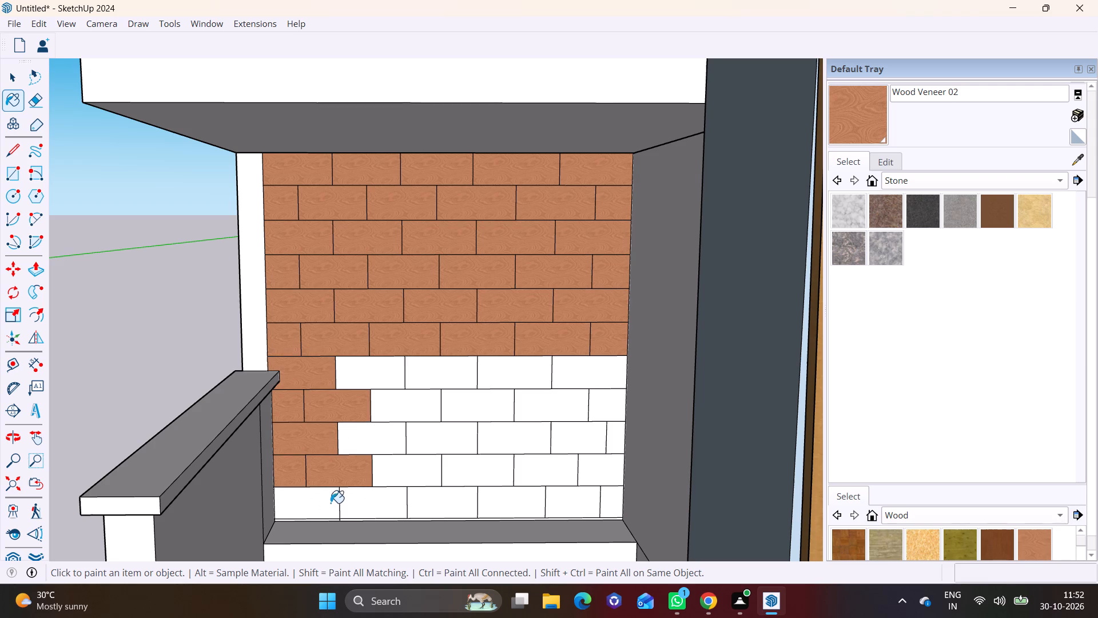
{"action": "left_click", "coordinate": [349, 497]}
{"action": "left_click", "coordinate": [384, 486]}
{"action": "left_click", "coordinate": [380, 445]}
{"action": "left_click", "coordinate": [397, 401]}
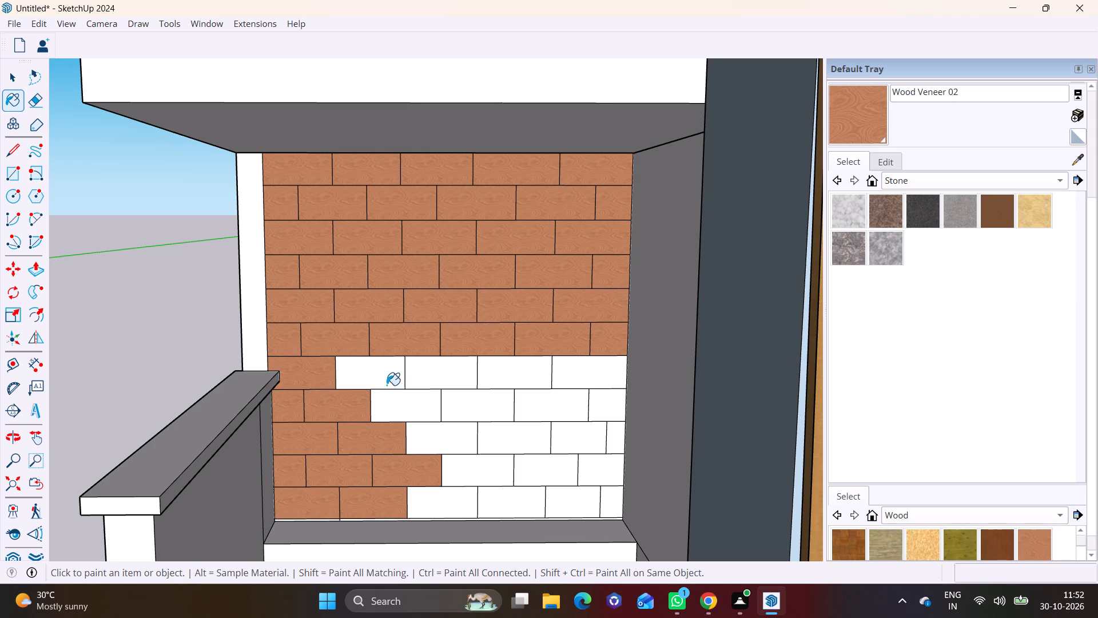
Paint the remaining white blocks in the seventh and eighth rows with Wood Veneer 02.
{"action": "left_click", "coordinate": [387, 385]}
{"action": "left_click", "coordinate": [443, 381]}
{"action": "left_click", "coordinate": [512, 381]}
{"action": "left_click_drag", "start_coordinate": [578, 378], "coordinate": [584, 379]}
{"action": "left_click", "coordinate": [593, 405]}
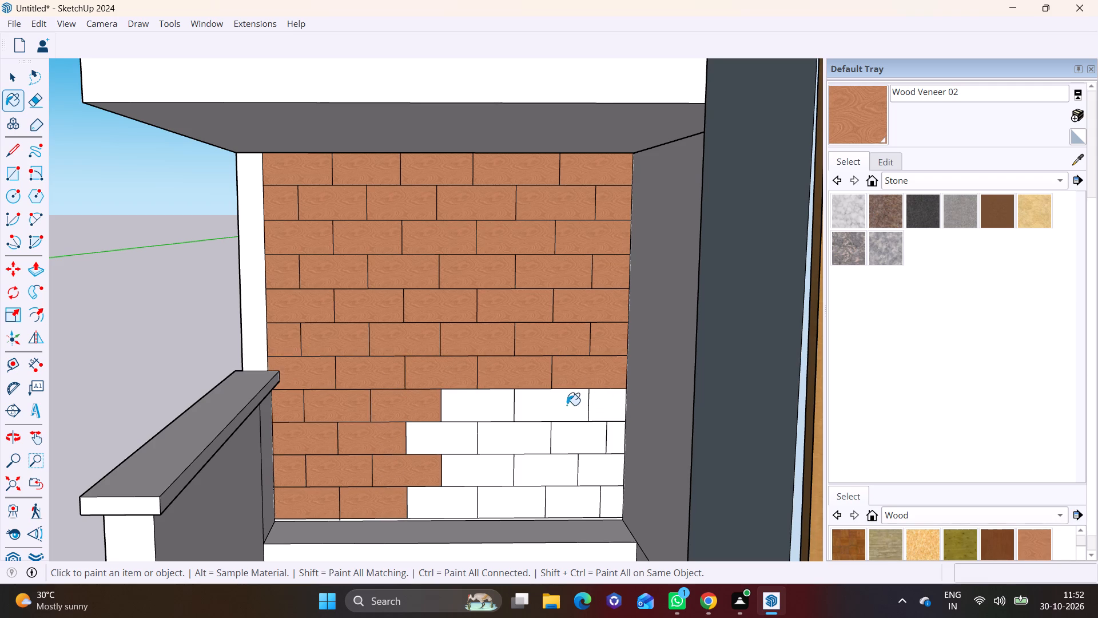
{"action": "left_click_drag", "start_coordinate": [567, 405], "coordinate": [556, 408]}
{"action": "left_click", "coordinate": [491, 418]}
Paint the remaining white blocks in the bottom three rows with Wood Veneer 02.
{"action": "left_click", "coordinate": [463, 442]}
{"action": "left_click", "coordinate": [488, 440]}
{"action": "left_click", "coordinate": [557, 439]}
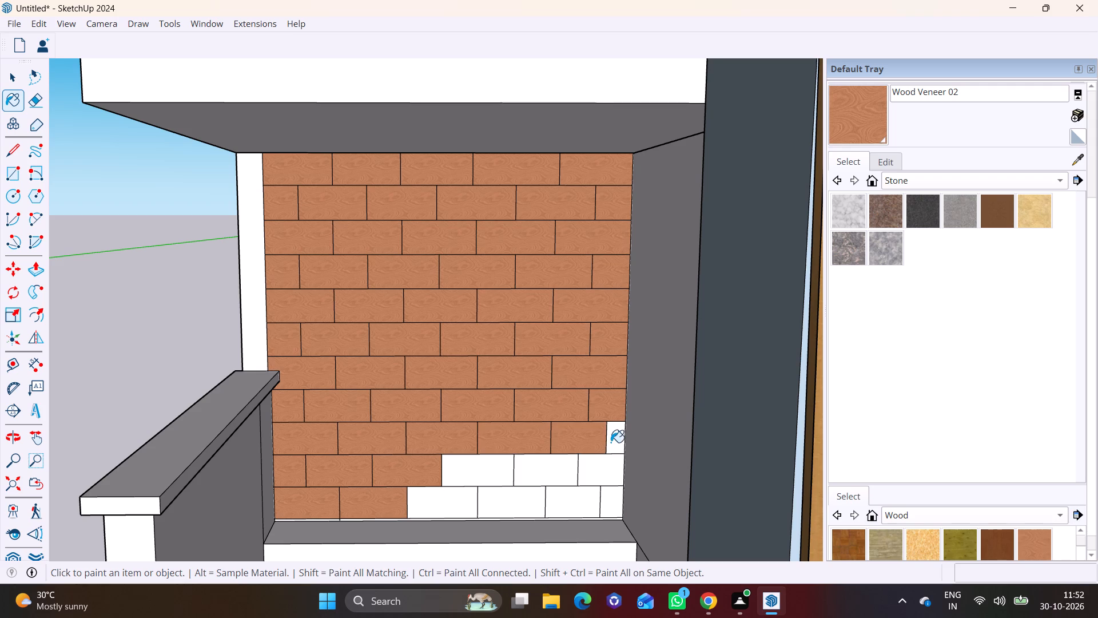
{"action": "left_click", "coordinate": [615, 442]}
{"action": "left_click", "coordinate": [603, 468]}
{"action": "left_click", "coordinate": [569, 473]}
{"action": "left_click", "coordinate": [489, 469]}
{"action": "left_click", "coordinate": [463, 502]}
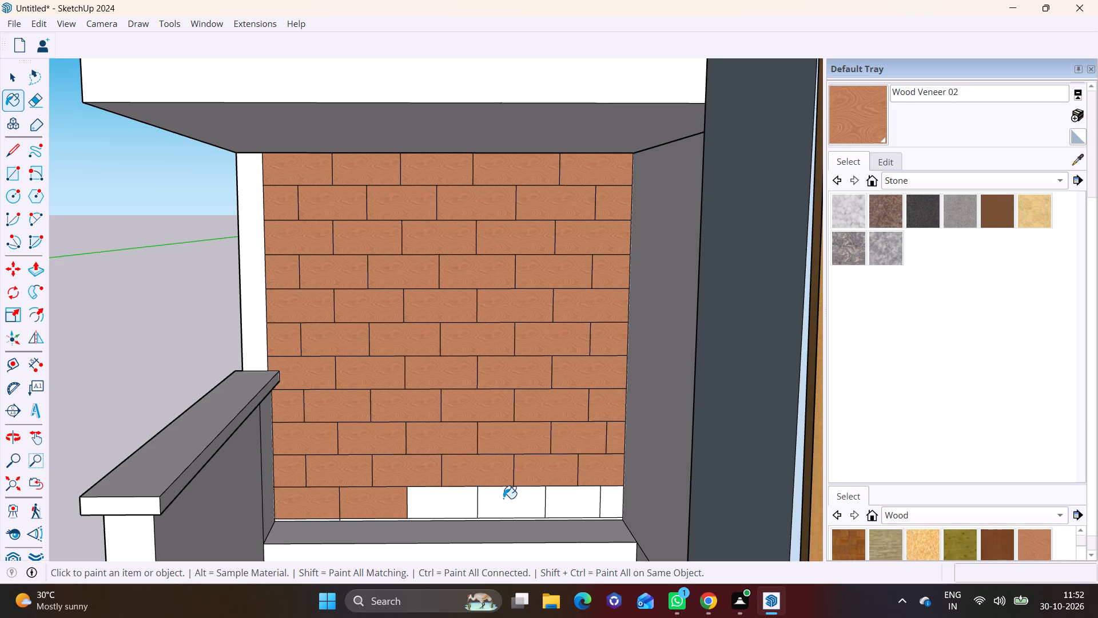
{"action": "left_click_drag", "start_coordinate": [507, 498], "coordinate": [512, 498]}
{"action": "left_click", "coordinate": [542, 498]}
{"action": "left_click_drag", "start_coordinate": [563, 503], "coordinate": [568, 504]}
{"action": "left_click", "coordinate": [611, 505]}
Examine the whole front elevation with the block-patterned balcony wall painted.
{"action": "scroll", "coordinate": [244, 342], "scroll_direction": "down", "scroll_amount": 2}
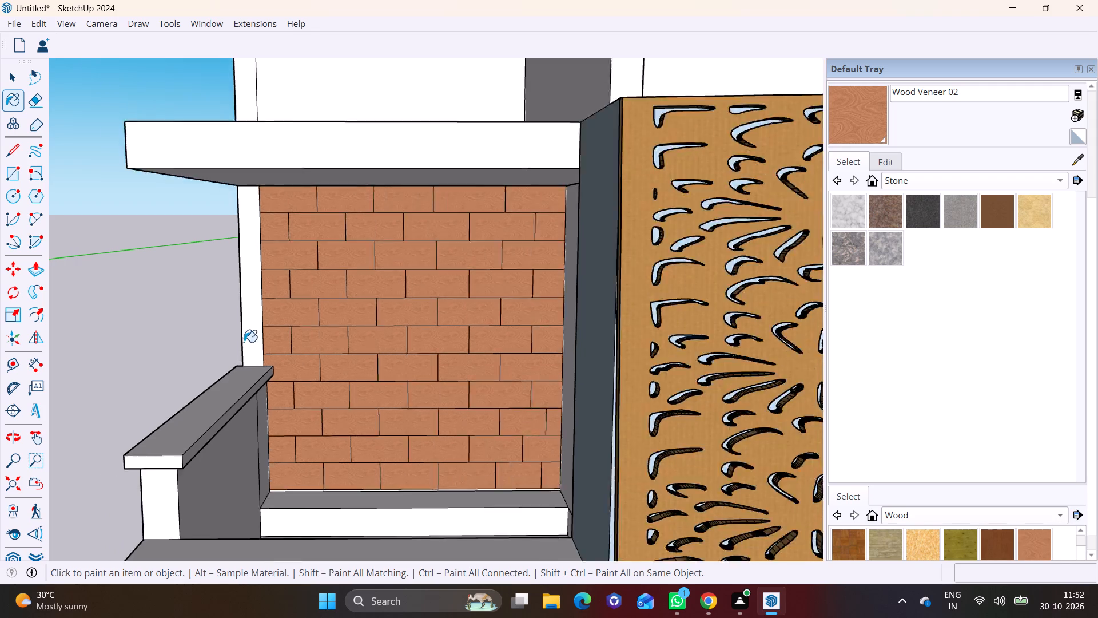
{"action": "scroll", "coordinate": [244, 342], "scroll_direction": "down", "scroll_amount": 4}
{"action": "middle_click_drag", "start_coordinate": [230, 371], "coordinate": [205, 304]}
{"action": "key", "text": "space"}
{"action": "left_click", "coordinate": [89, 324]}
{"action": "scroll", "coordinate": [89, 323], "scroll_direction": "down", "scroll_amount": 6}
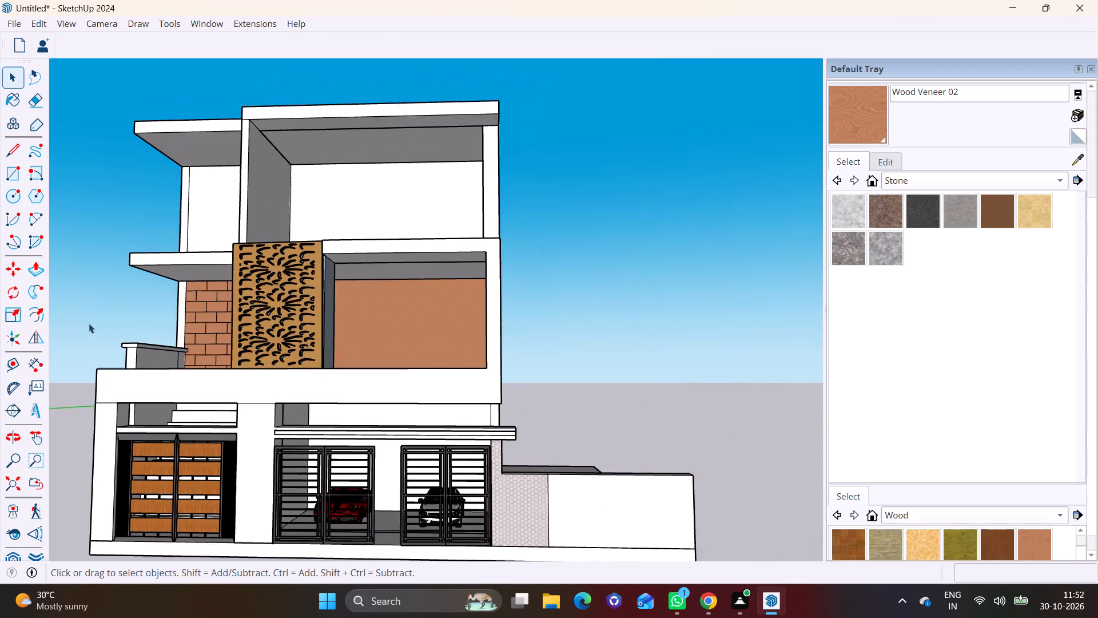
{"action": "scroll", "coordinate": [89, 323], "scroll_direction": "down", "scroll_amount": 3}
{"action": "middle_click_drag", "start_coordinate": [162, 332], "coordinate": [252, 404], "text": "shift"}
{"action": "scroll", "coordinate": [254, 350], "scroll_direction": "up", "scroll_amount": 1}
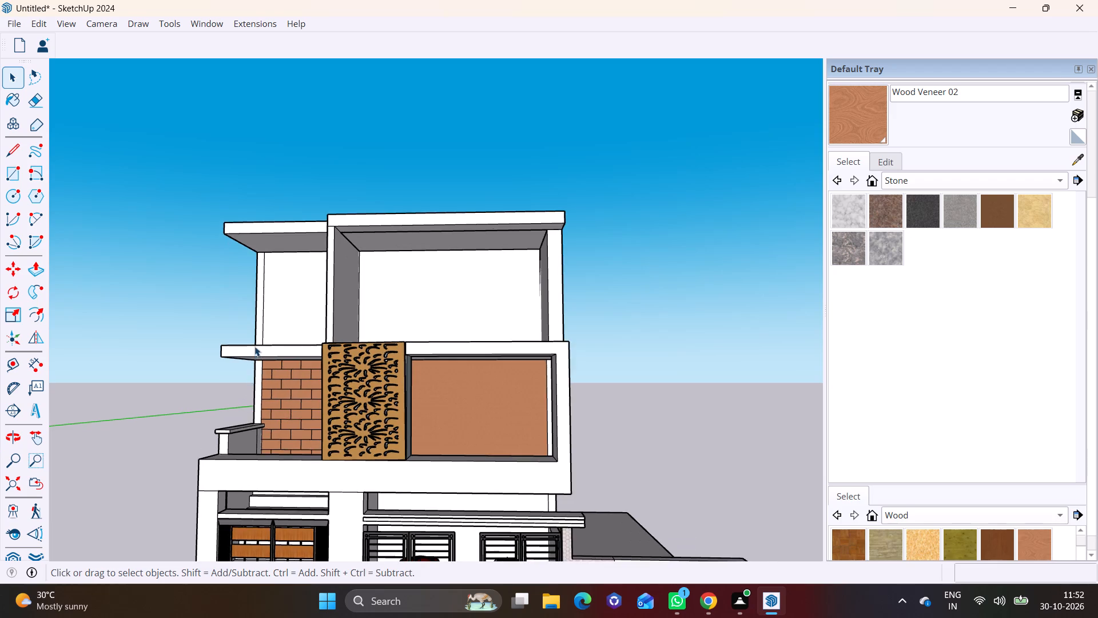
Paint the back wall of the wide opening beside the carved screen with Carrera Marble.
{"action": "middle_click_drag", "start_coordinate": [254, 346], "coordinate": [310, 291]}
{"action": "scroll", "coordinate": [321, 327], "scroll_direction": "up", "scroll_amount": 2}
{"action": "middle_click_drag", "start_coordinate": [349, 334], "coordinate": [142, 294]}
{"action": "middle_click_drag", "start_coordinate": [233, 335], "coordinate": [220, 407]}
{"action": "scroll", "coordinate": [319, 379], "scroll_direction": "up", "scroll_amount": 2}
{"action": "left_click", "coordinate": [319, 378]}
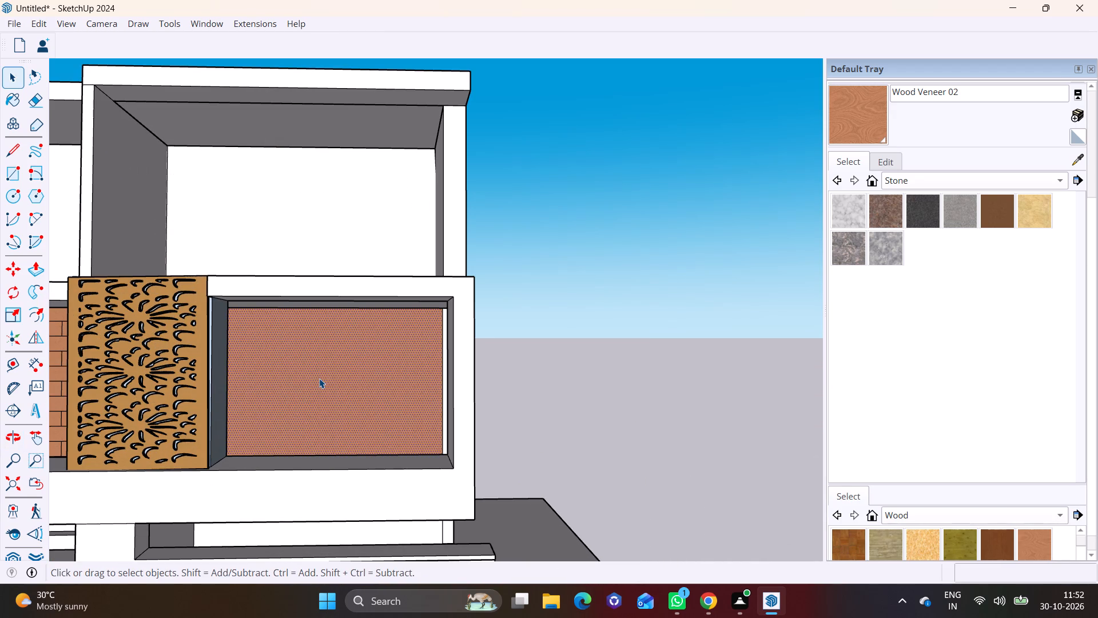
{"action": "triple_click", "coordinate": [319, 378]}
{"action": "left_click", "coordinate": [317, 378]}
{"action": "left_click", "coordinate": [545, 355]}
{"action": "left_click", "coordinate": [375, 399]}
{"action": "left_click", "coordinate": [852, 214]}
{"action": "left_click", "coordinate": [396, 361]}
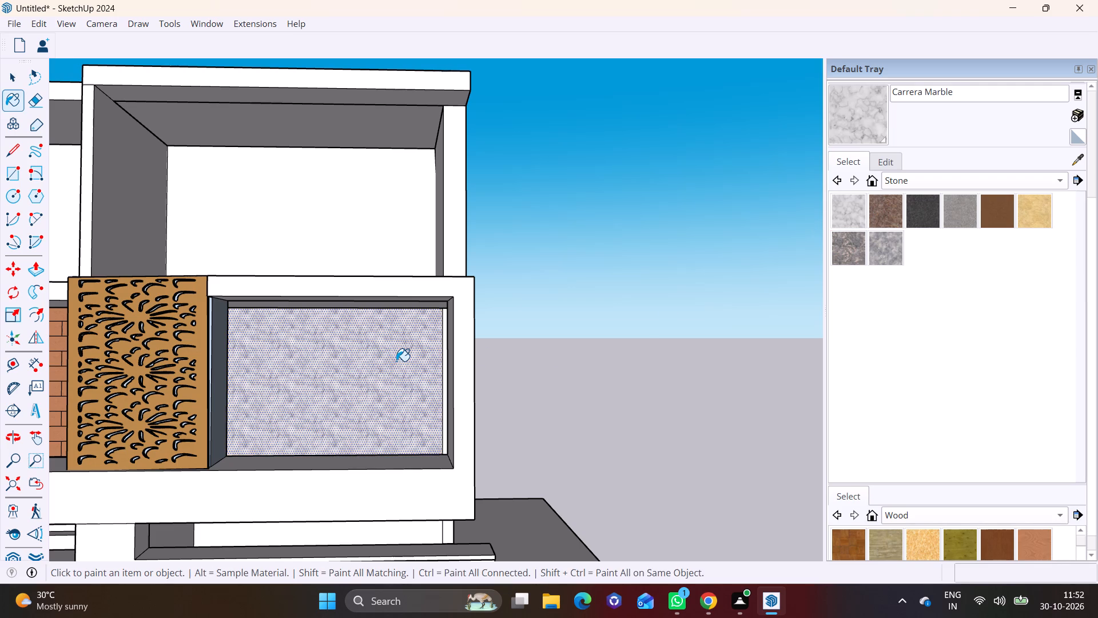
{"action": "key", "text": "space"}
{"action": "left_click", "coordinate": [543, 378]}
Examine the marble back wall alongside the carved screen and block wall from several angles.
{"action": "scroll", "coordinate": [459, 386], "scroll_direction": "down", "scroll_amount": 3}
{"action": "middle_click_drag", "start_coordinate": [430, 386], "coordinate": [554, 386], "text": "shift"}
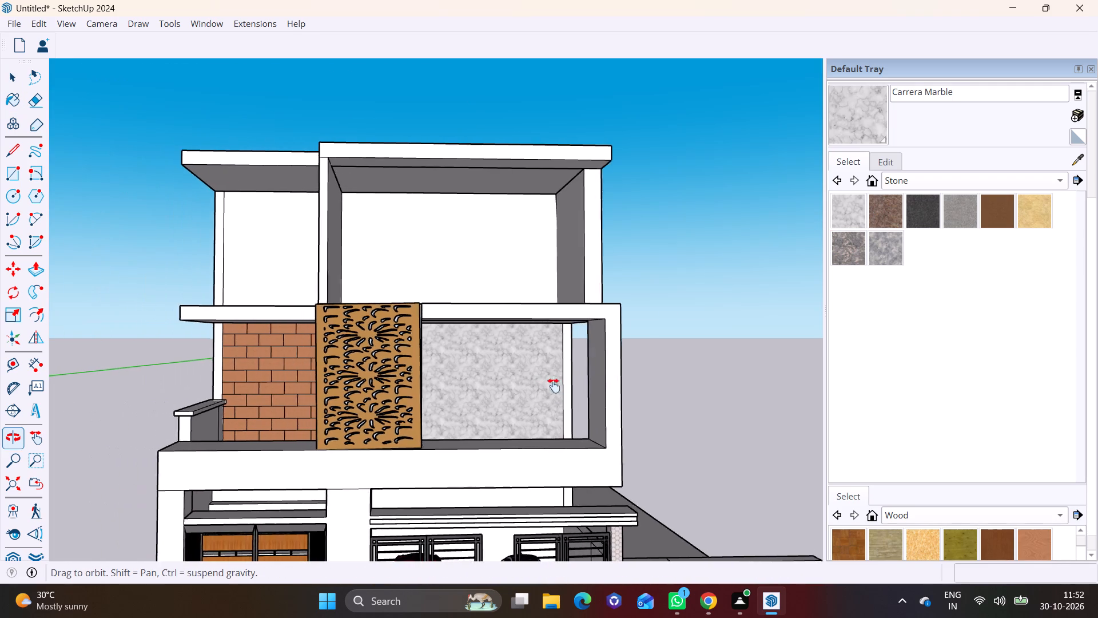
{"action": "middle_click_drag", "start_coordinate": [554, 386], "coordinate": [556, 378], "text": "shift"}
{"action": "scroll", "coordinate": [556, 375], "scroll_direction": "down", "scroll_amount": 1, "text": "shift"}
{"action": "scroll", "coordinate": [439, 331], "scroll_direction": "up", "scroll_amount": 1}
{"action": "scroll", "coordinate": [333, 339], "scroll_direction": "up", "scroll_amount": 2}
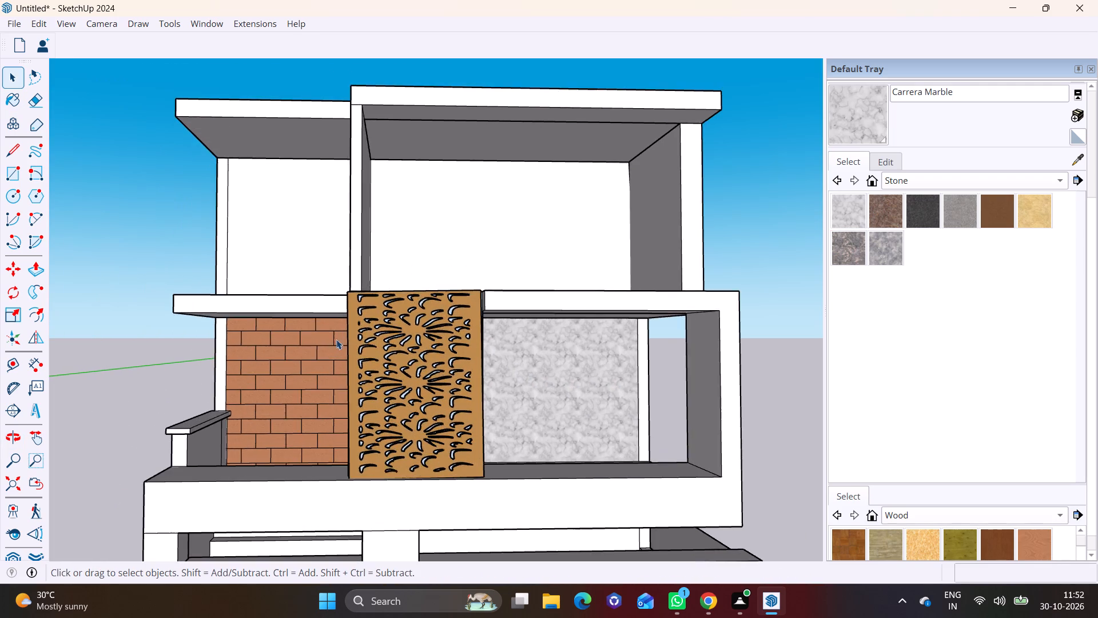
{"action": "scroll", "coordinate": [414, 348], "scroll_direction": "up", "scroll_amount": 1}
{"action": "middle_click_drag", "start_coordinate": [412, 348], "coordinate": [235, 325]}
{"action": "middle_click_drag", "start_coordinate": [551, 423], "coordinate": [506, 435]}
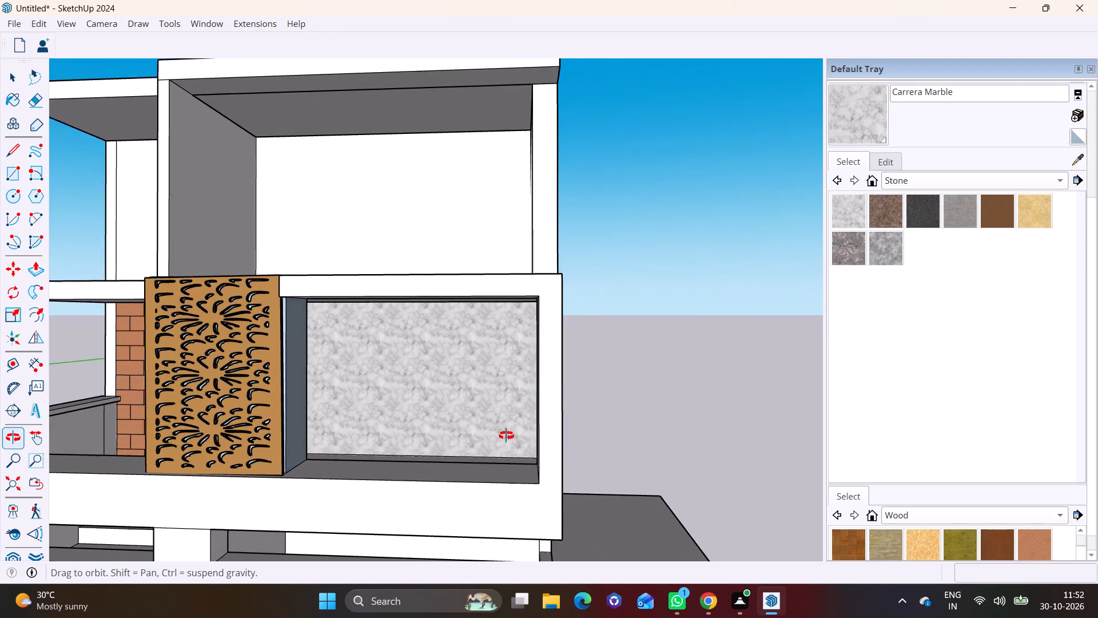
{"action": "middle_click_drag", "start_coordinate": [506, 435], "coordinate": [499, 442]}
{"action": "scroll", "coordinate": [499, 416], "scroll_direction": "up", "scroll_amount": 1}
{"action": "scroll", "coordinate": [499, 416], "scroll_direction": "down", "scroll_amount": 4}
Paint the wide opening's back wall with a new material that uses the beige image from Downloads as its texture.
{"action": "left_click", "coordinate": [429, 394]}
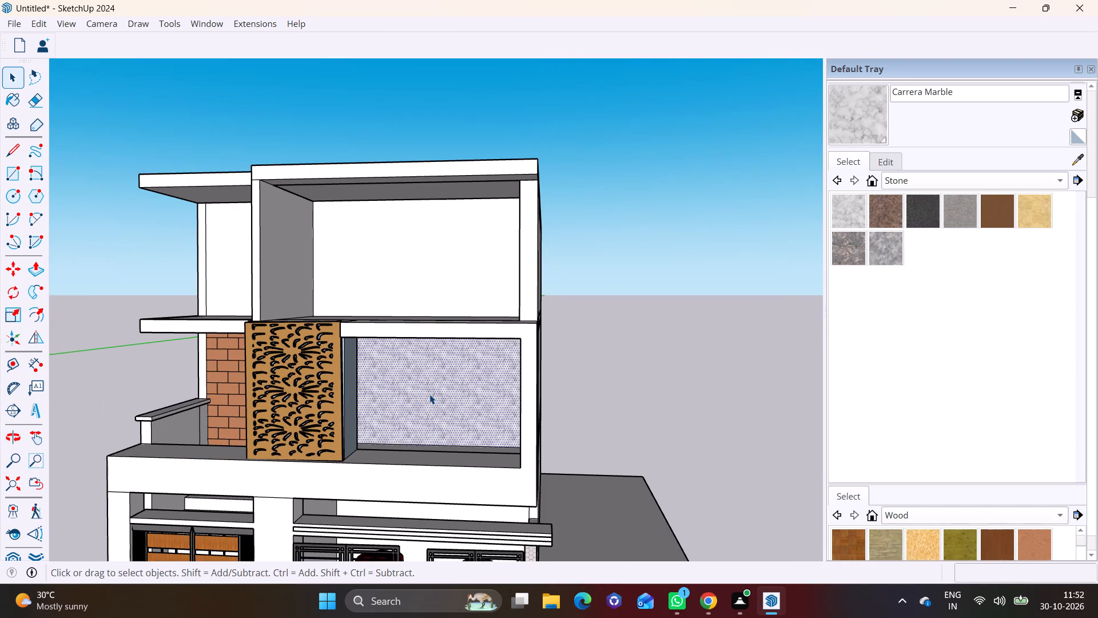
{"action": "left_click", "coordinate": [1075, 114]}
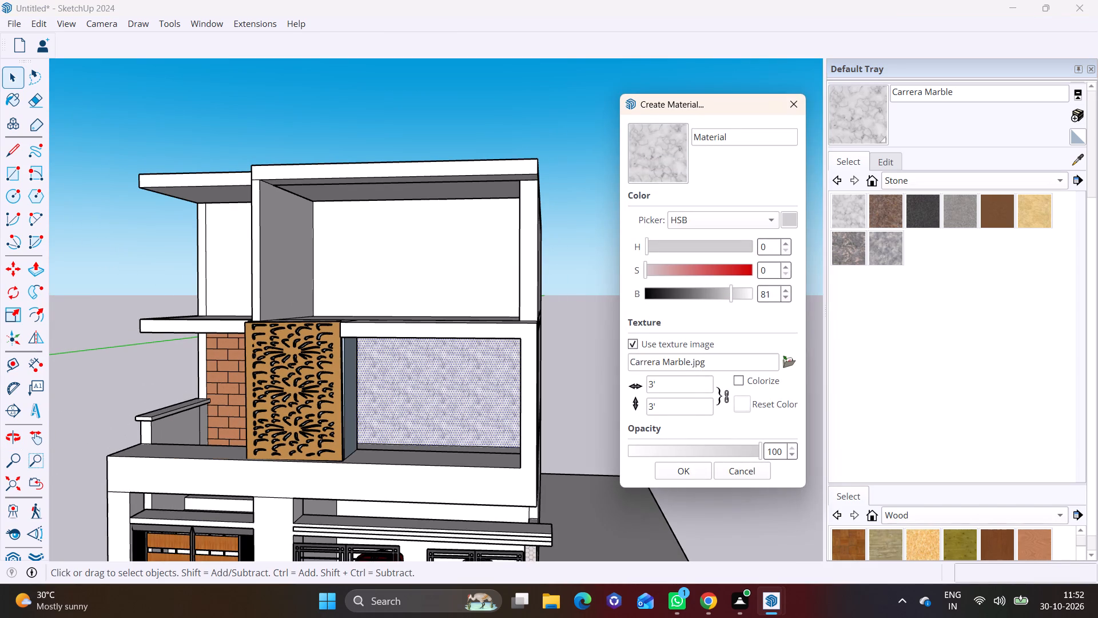
{"action": "left_click", "coordinate": [788, 360]}
{"action": "left_click", "coordinate": [71, 224]}
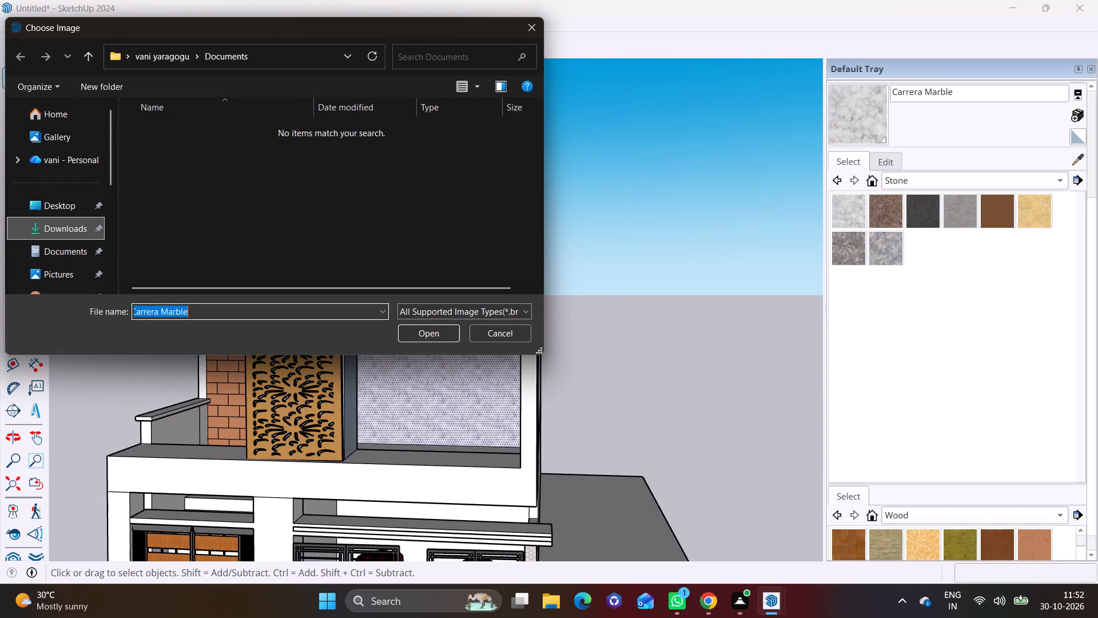
{"action": "left_click", "coordinate": [148, 164]}
{"action": "left_click", "coordinate": [444, 331]}
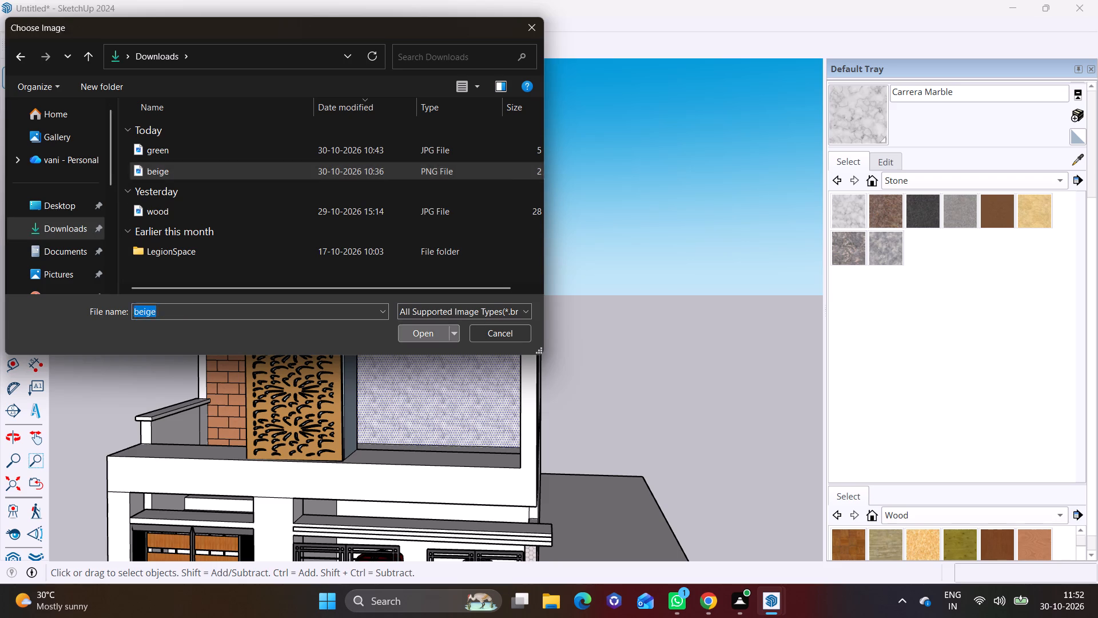
{"action": "left_click", "coordinate": [686, 465]}
{"action": "left_click", "coordinate": [850, 125]}
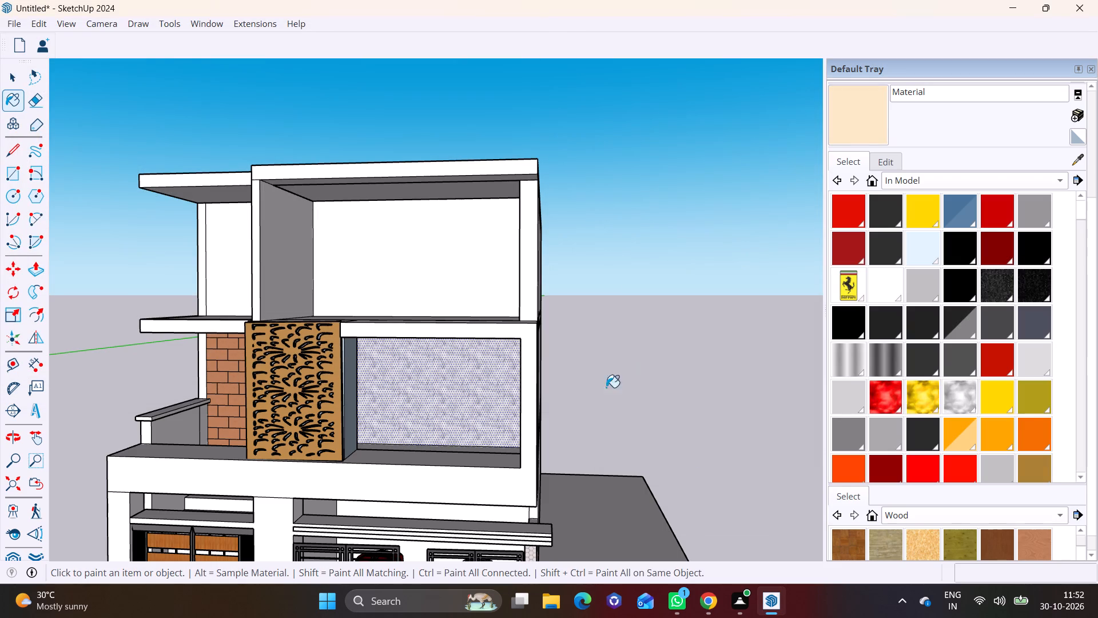
{"action": "left_click", "coordinate": [450, 386]}
{"action": "key", "text": "space"}
{"action": "left_click", "coordinate": [611, 381]}
Set the opacity of the new beige material to 66.
{"action": "scroll", "coordinate": [616, 387], "scroll_direction": "down", "scroll_amount": 1}
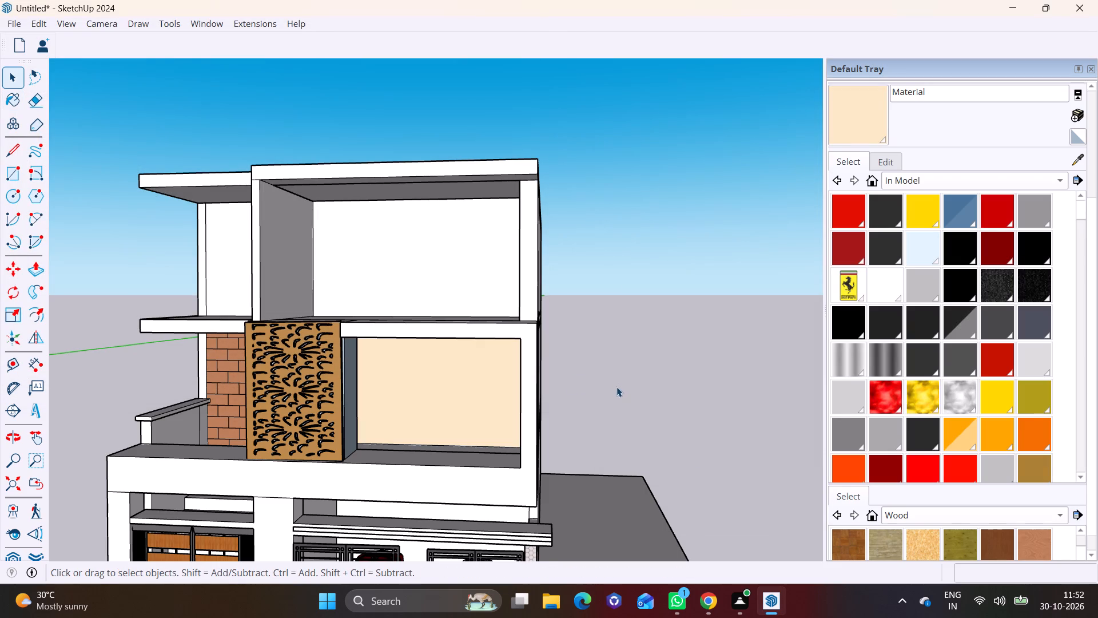
{"action": "scroll", "coordinate": [457, 423], "scroll_direction": "up", "scroll_amount": 1}
{"action": "middle_click_drag", "start_coordinate": [457, 423], "coordinate": [560, 378]}
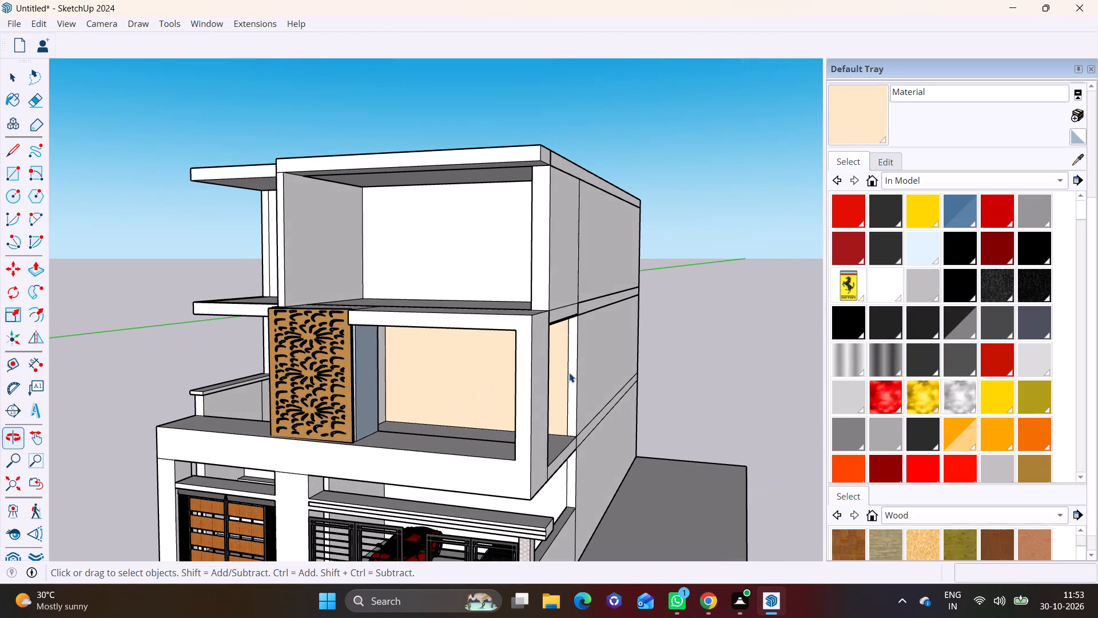
{"action": "left_click", "coordinate": [883, 157]}
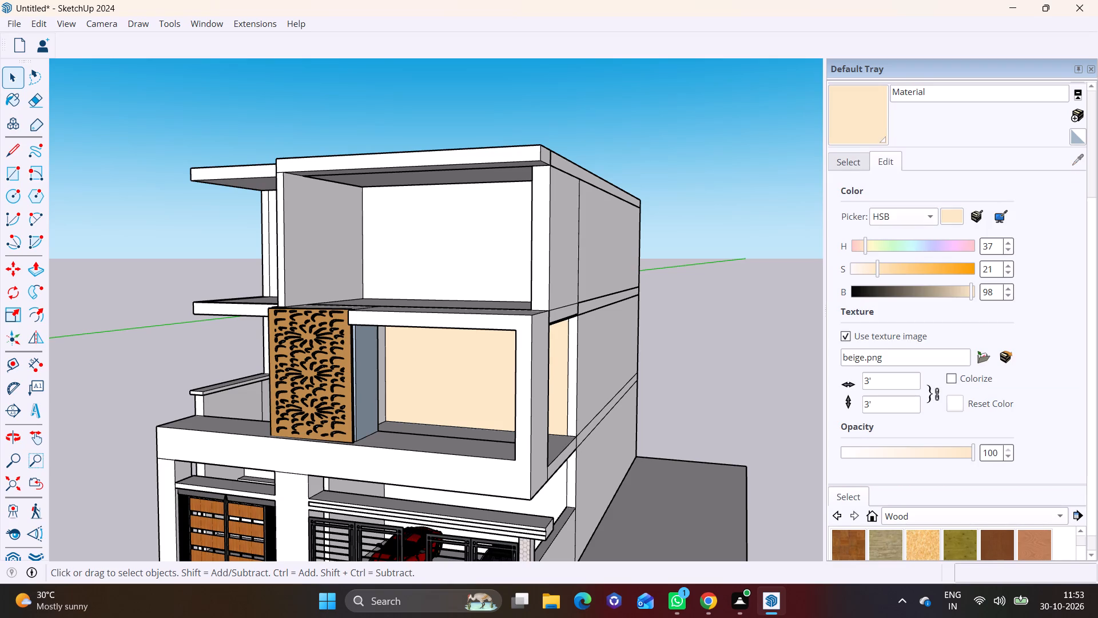
{"action": "left_click_drag", "start_coordinate": [972, 457], "coordinate": [927, 460]}
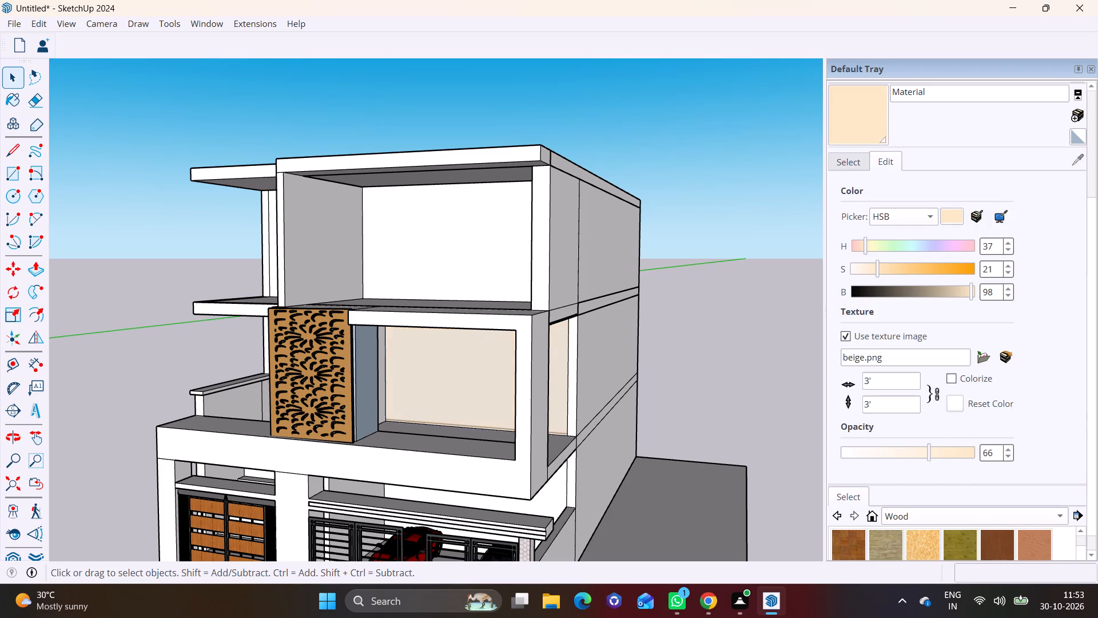
Raise the opacity of the beige textured material to 81.
{"action": "left_click_drag", "start_coordinate": [927, 460], "coordinate": [938, 465]}
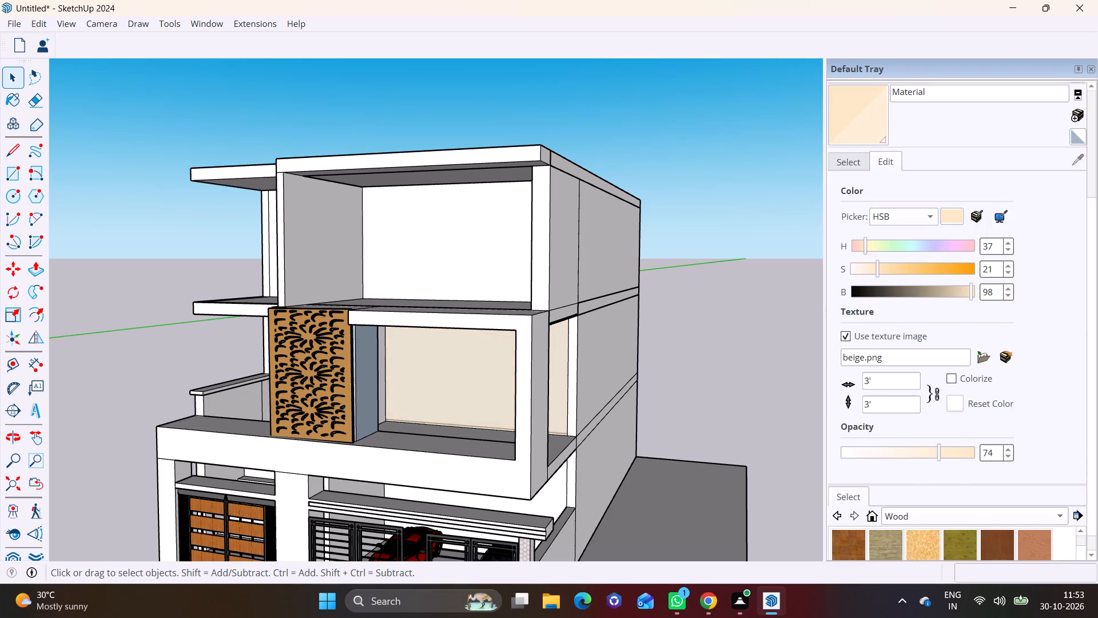
{"action": "left_click_drag", "start_coordinate": [938, 465], "coordinate": [948, 466]}
{"action": "left_click", "coordinate": [948, 466]}
{"action": "key", "text": "space"}
{"action": "left_click", "coordinate": [743, 352]}
Paint the narrow wall face at the rear edge of the side opening with the beige material.
{"action": "scroll", "coordinate": [474, 366], "scroll_direction": "up", "scroll_amount": 4}
{"action": "middle_click_drag", "start_coordinate": [530, 384], "coordinate": [516, 379]}
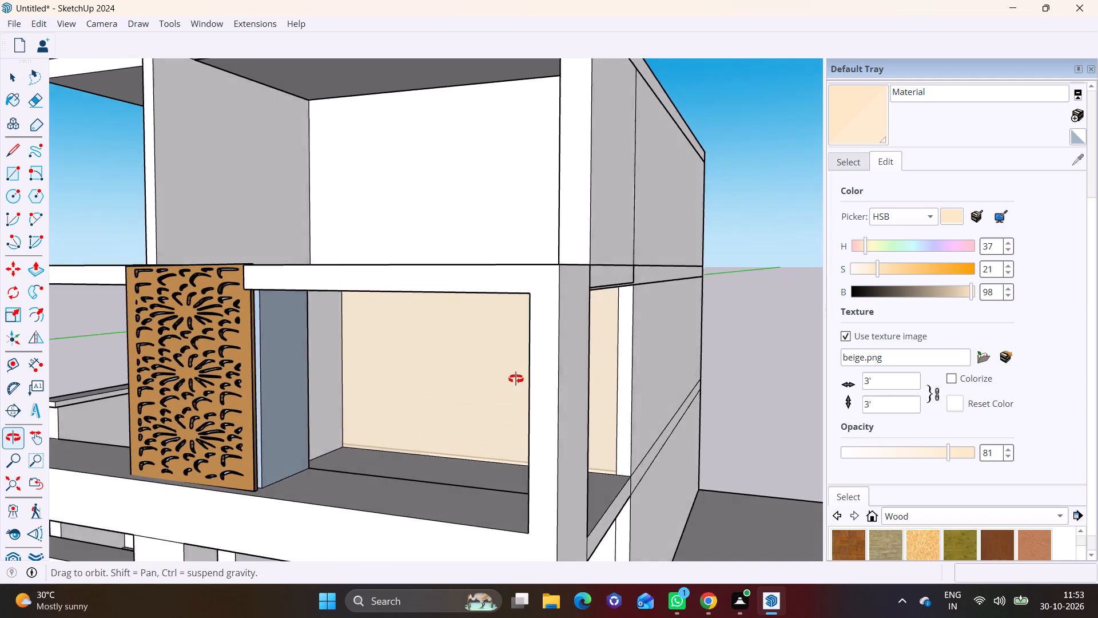
{"action": "middle_click_drag", "start_coordinate": [516, 379], "coordinate": [519, 379]}
{"action": "scroll", "coordinate": [571, 357], "scroll_direction": "up", "scroll_amount": 2}
{"action": "left_click", "coordinate": [859, 133]}
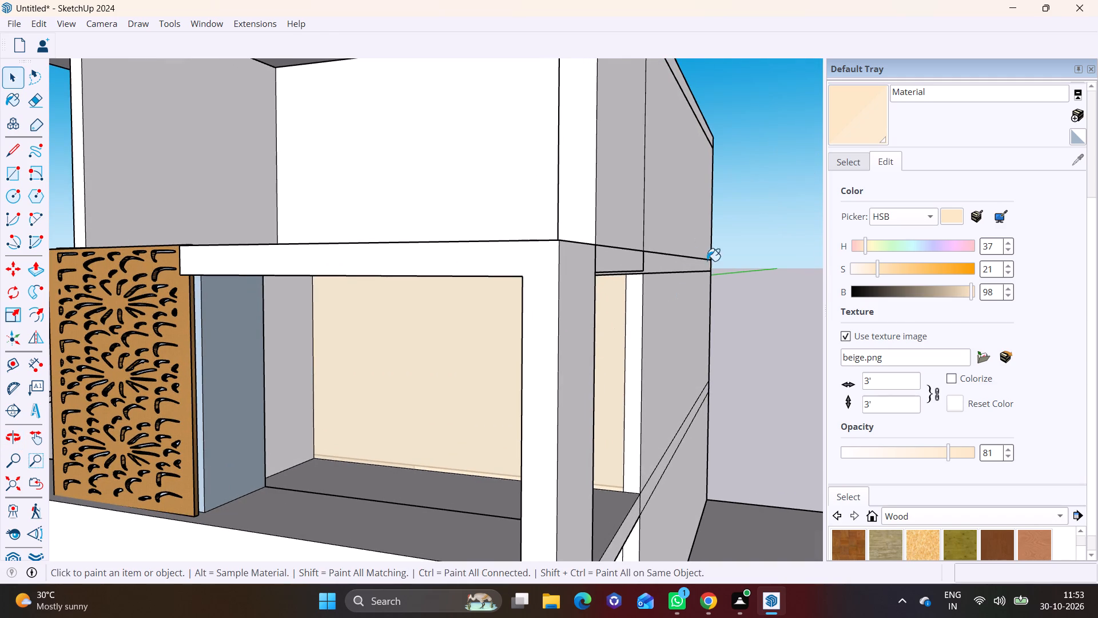
{"action": "left_click", "coordinate": [634, 328]}
{"action": "key", "text": "space"}
{"action": "left_click", "coordinate": [814, 346]}
{"action": "scroll", "coordinate": [756, 349], "scroll_direction": "down", "scroll_amount": 2}
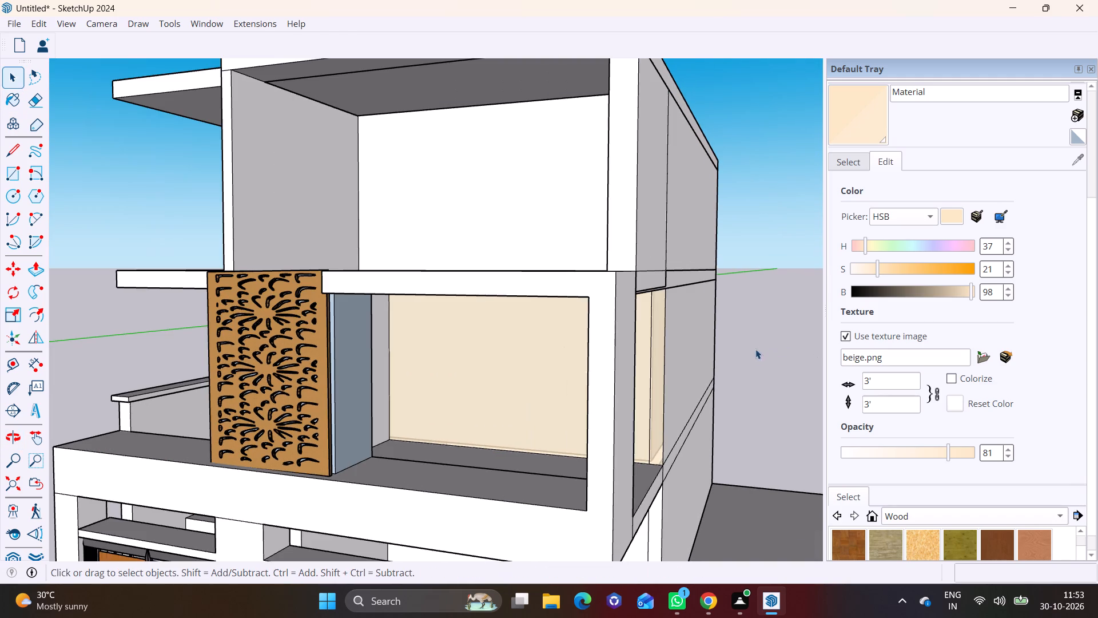
{"action": "left_click", "coordinate": [757, 356]}
Paint the blue-grey side wall behind the carved screen with white Color M00 from the Colors collection.
{"action": "middle_click_drag", "start_coordinate": [693, 365], "coordinate": [428, 402]}
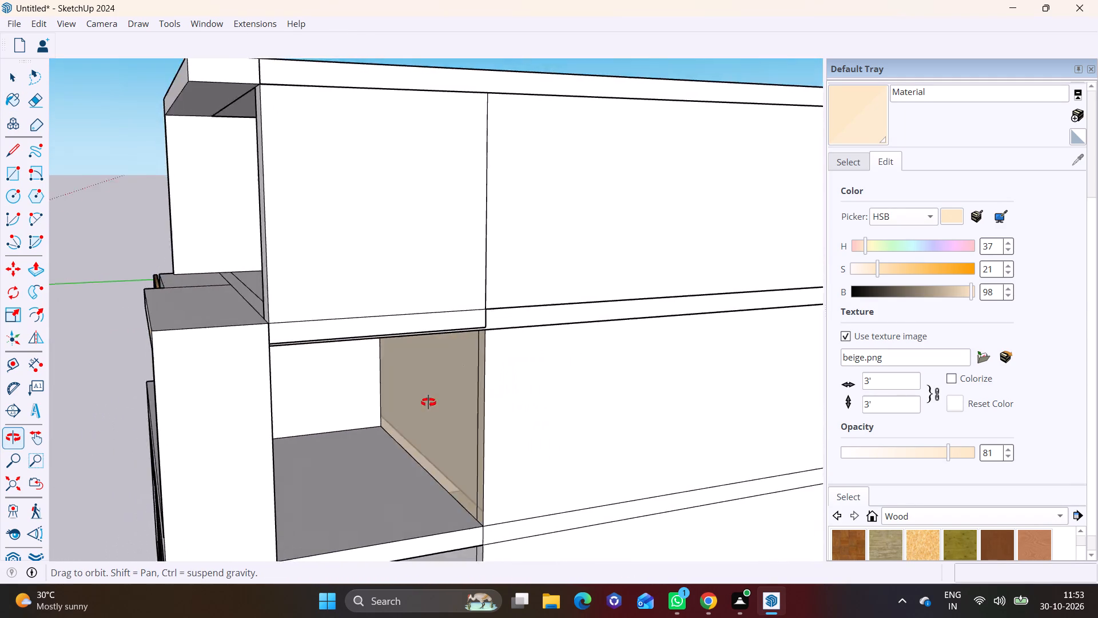
{"action": "middle_click_drag", "start_coordinate": [428, 402], "coordinate": [768, 328]}
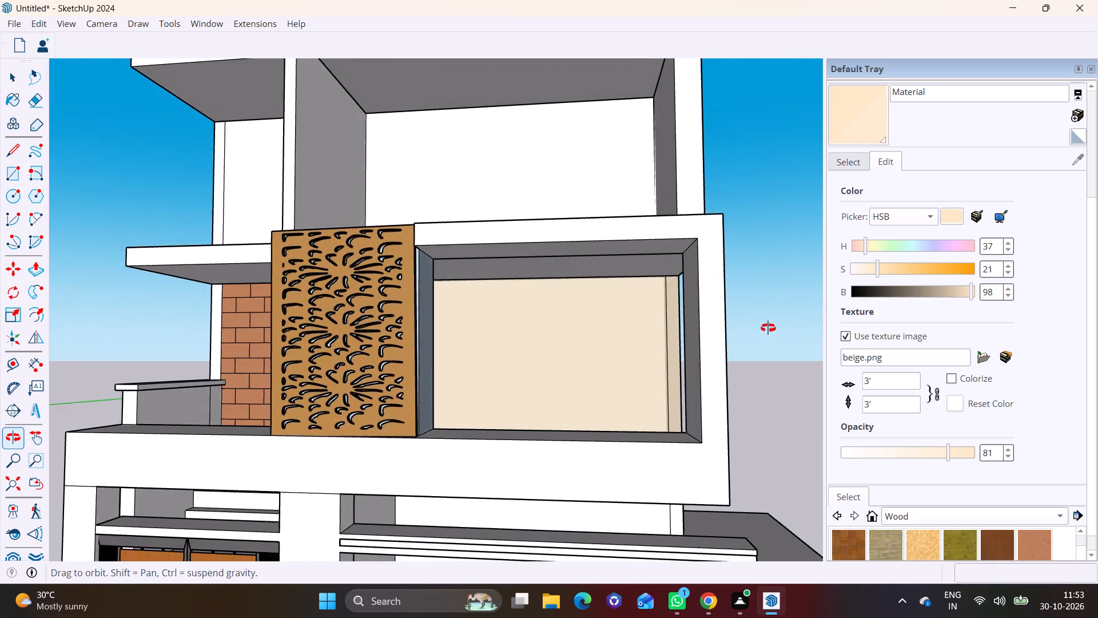
{"action": "middle_click_drag", "start_coordinate": [768, 328], "coordinate": [725, 350]}
{"action": "left_click", "coordinate": [724, 351]}
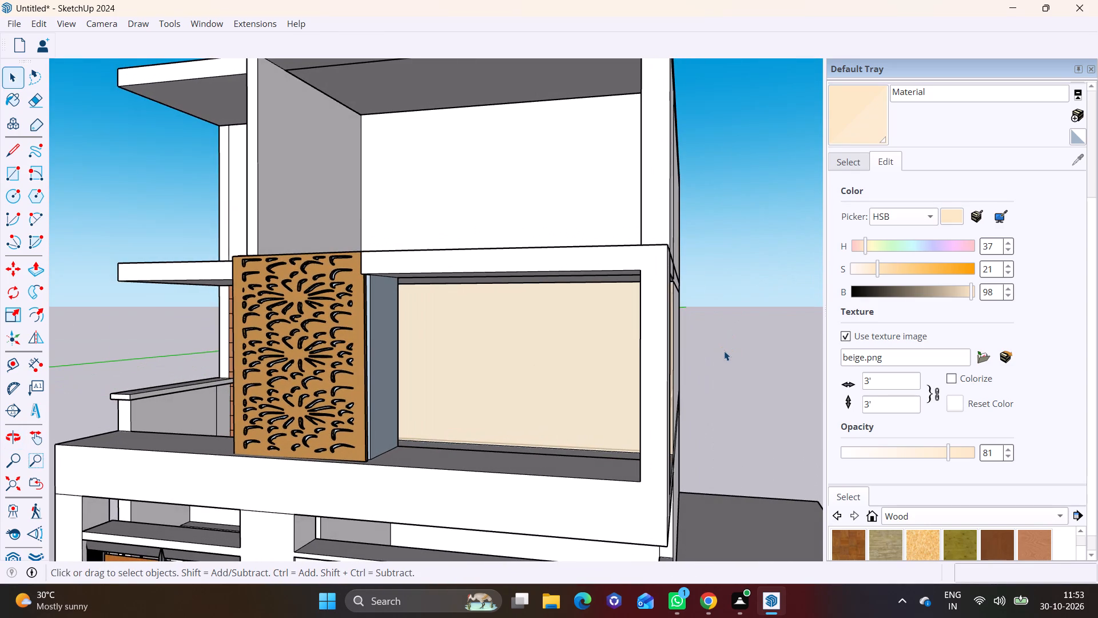
{"action": "scroll", "coordinate": [364, 481], "scroll_direction": "down", "scroll_amount": 3}
{"action": "middle_click_drag", "start_coordinate": [417, 382], "coordinate": [366, 352]}
{"action": "scroll", "coordinate": [366, 352], "scroll_direction": "up", "scroll_amount": 3}
{"action": "left_click", "coordinate": [353, 354]}
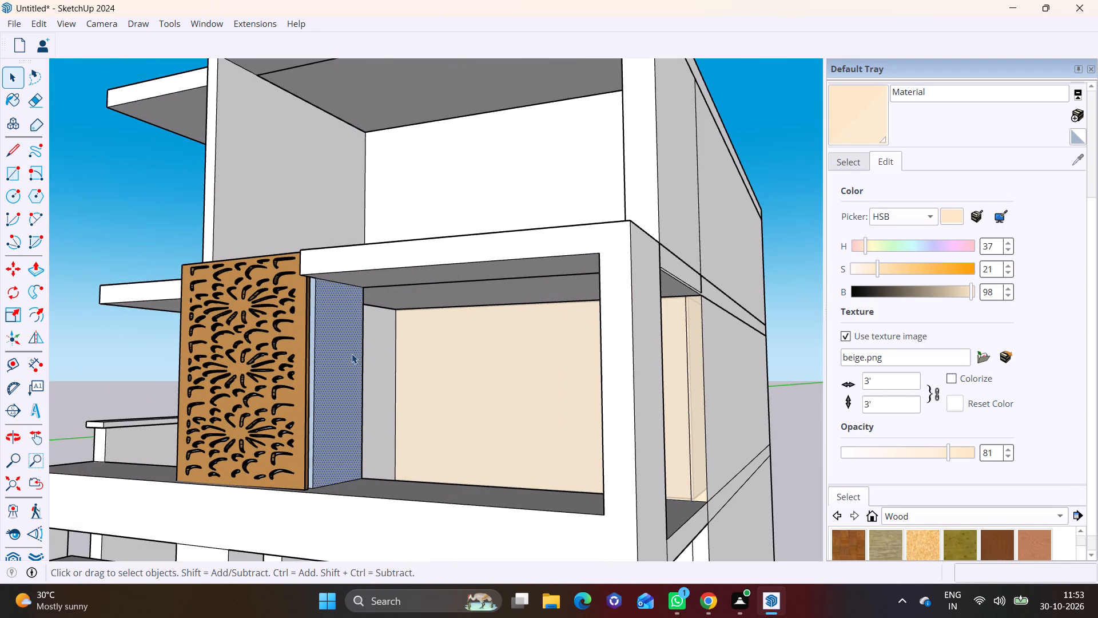
{"action": "left_click", "coordinate": [947, 506]}
{"action": "left_click", "coordinate": [932, 524]}
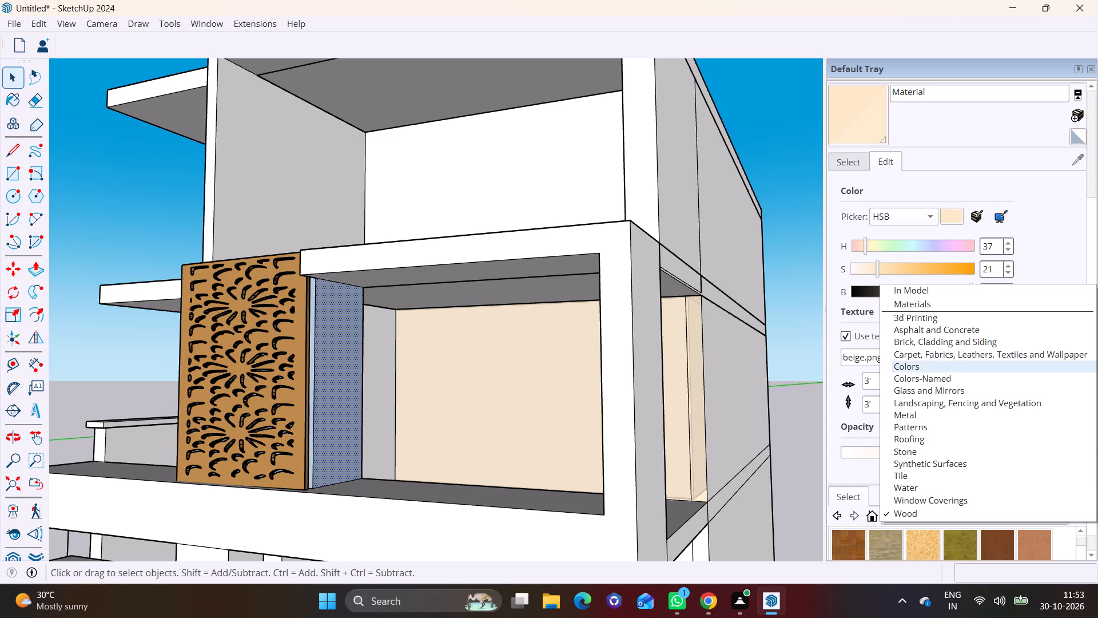
{"action": "left_click", "coordinate": [933, 371]}
{"action": "scroll", "coordinate": [920, 537], "scroll_direction": "down", "scroll_amount": 14}
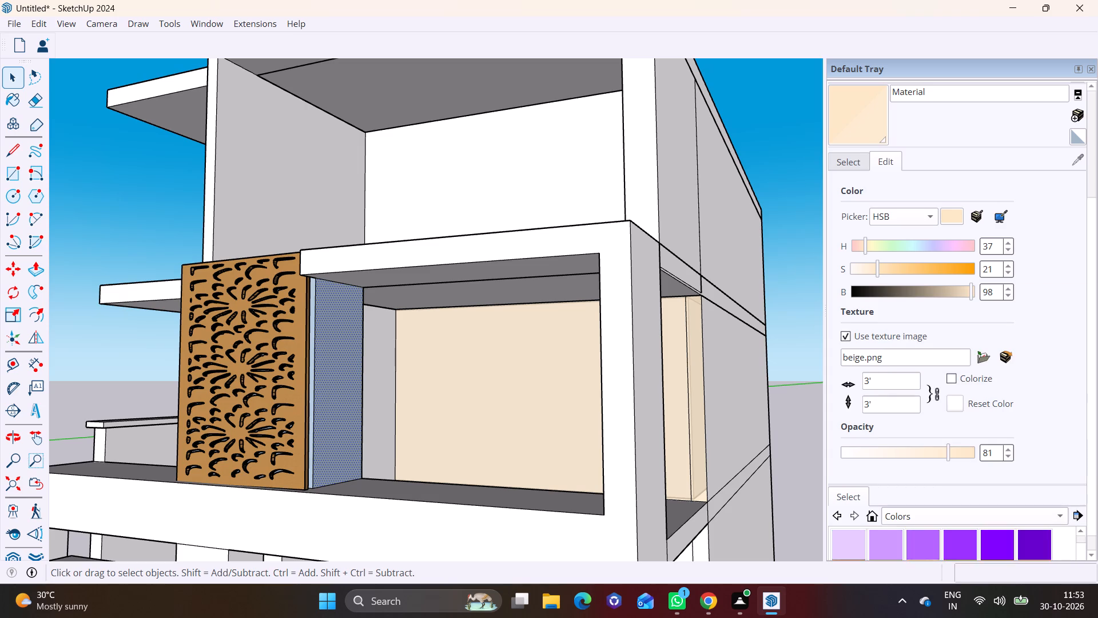
{"action": "scroll", "coordinate": [920, 537], "scroll_direction": "down", "scroll_amount": 6}
{"action": "scroll", "coordinate": [891, 550], "scroll_direction": "up", "scroll_amount": 1}
{"action": "left_click", "coordinate": [845, 549]}
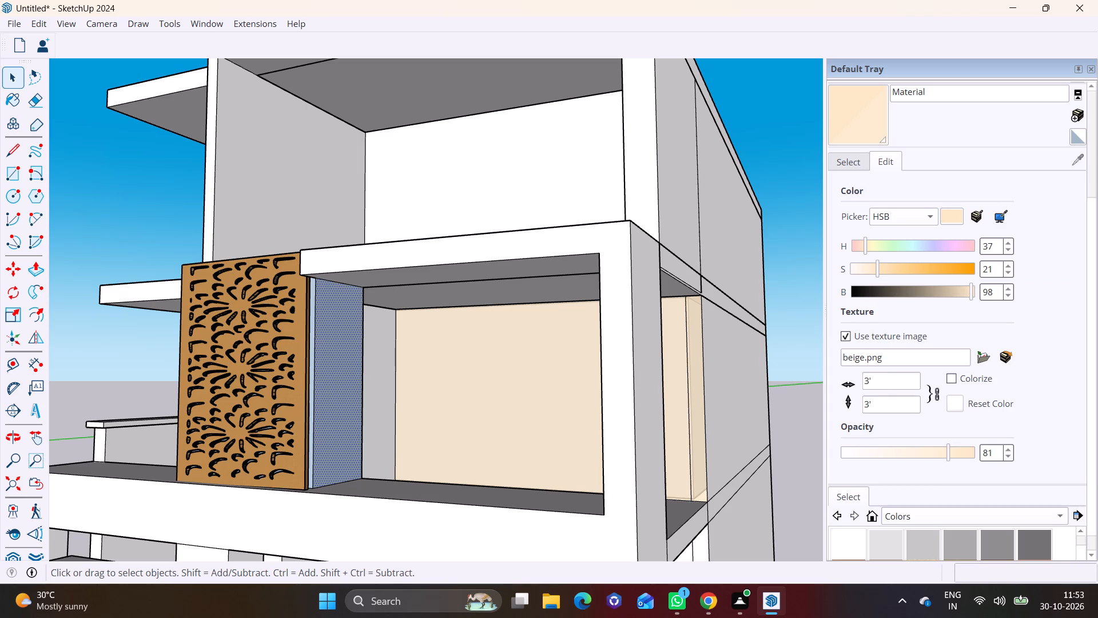
{"action": "left_click", "coordinate": [340, 366]}
Paint the thin light-blue strip between the carved screen and the side wall with white Color M00.
{"action": "scroll", "coordinate": [301, 344], "scroll_direction": "up", "scroll_amount": 3}
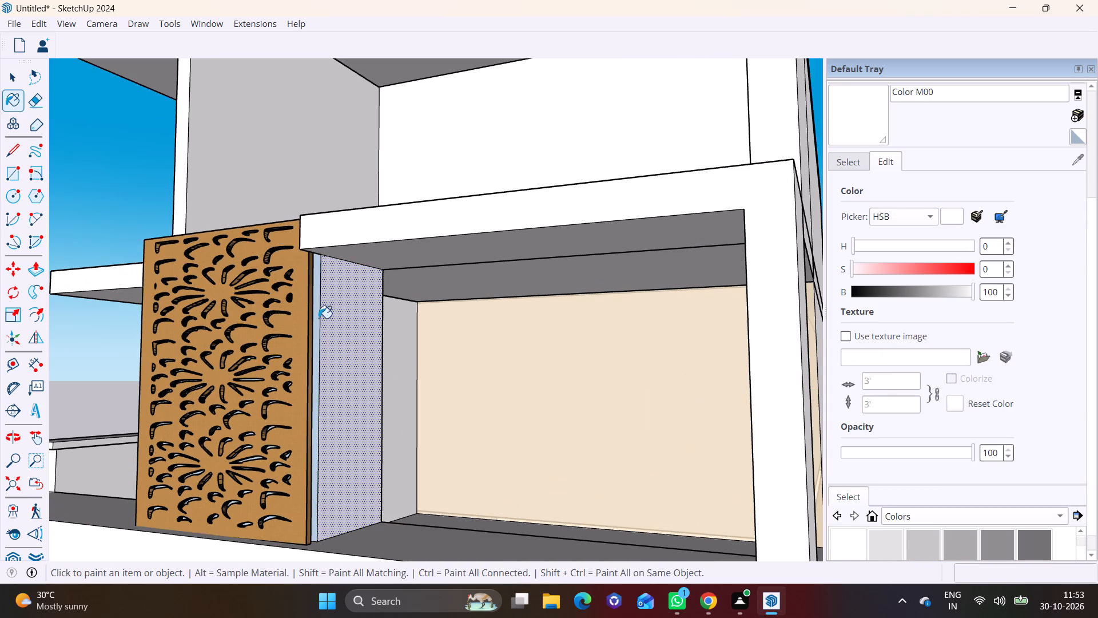
{"action": "left_click", "coordinate": [315, 312]}
{"action": "scroll", "coordinate": [315, 312], "scroll_direction": "down", "scroll_amount": 2}
{"action": "key", "text": "space"}
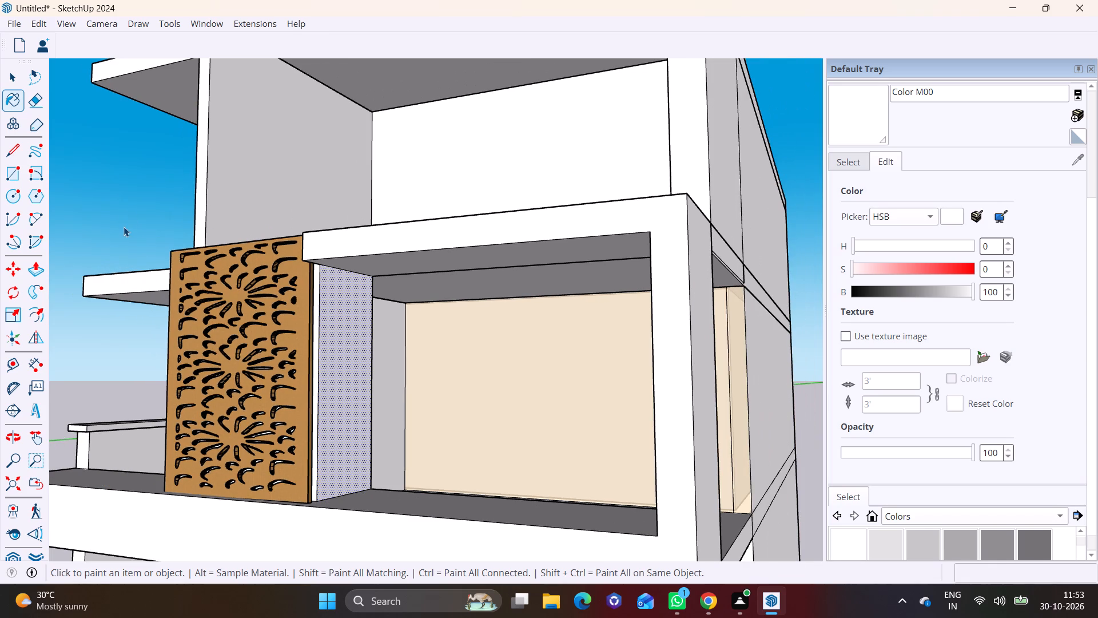
{"action": "left_click", "coordinate": [124, 227]}
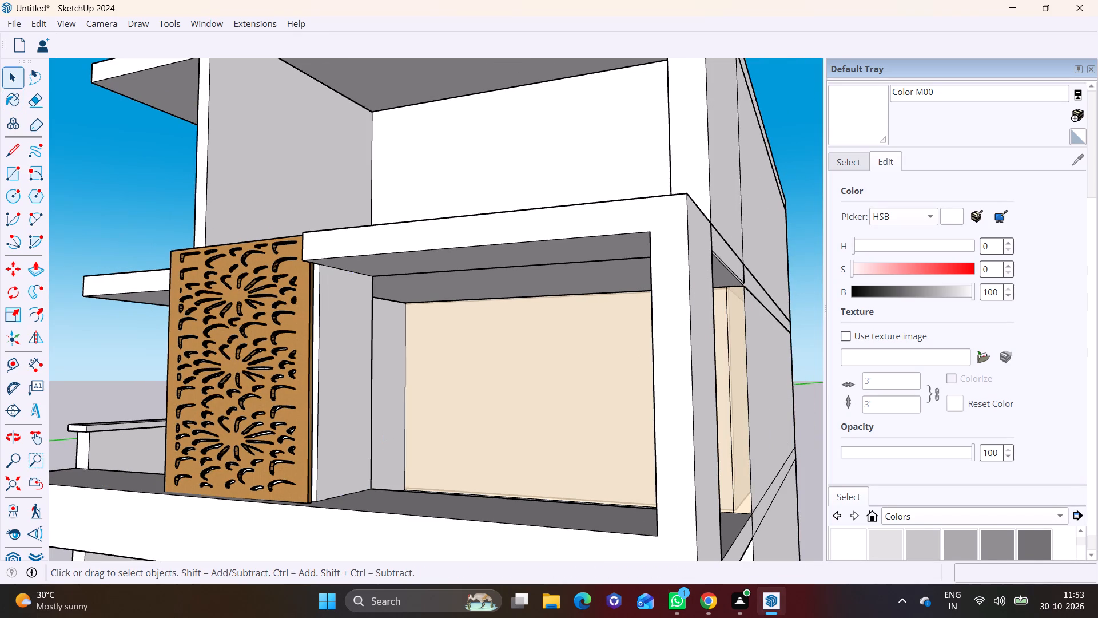
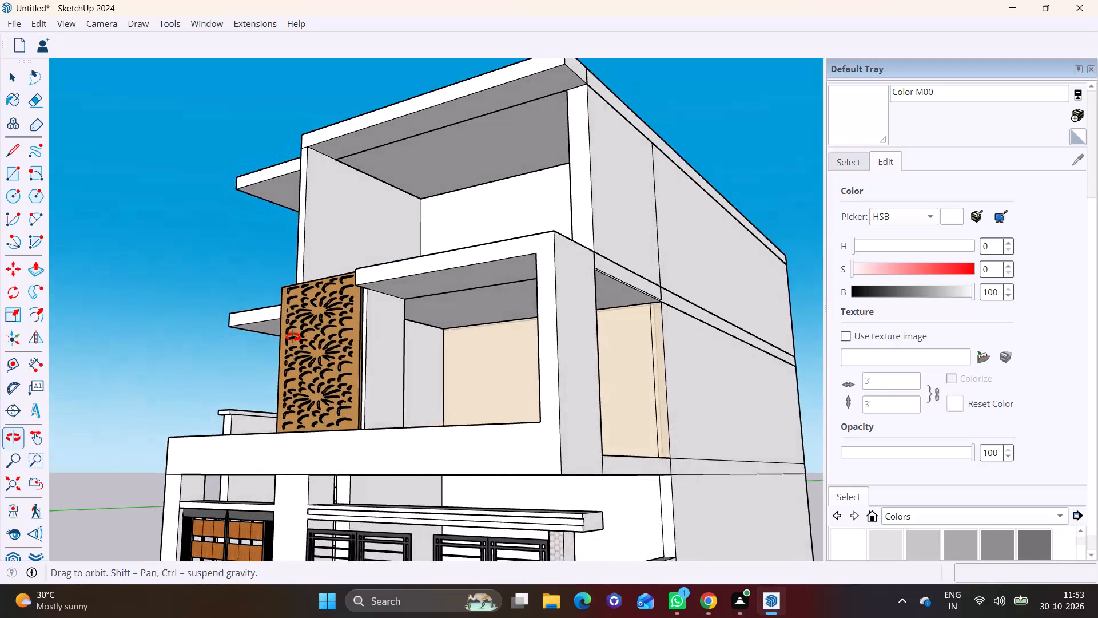
Push/Pull the narrow front end face of the top floor's outer side wall forward about 8' 9" towards the slab edge.
{"action": "middle_click_drag", "start_coordinate": [502, 354], "coordinate": [635, 378]}
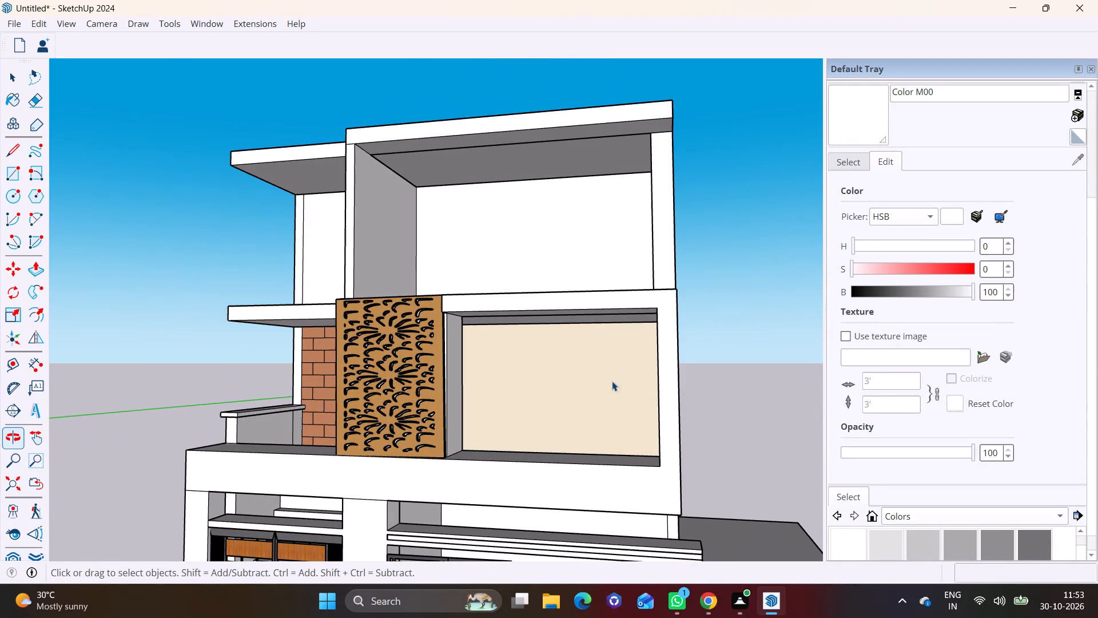
{"action": "scroll", "coordinate": [550, 351], "scroll_direction": "up", "scroll_amount": 2}
{"action": "middle_click_drag", "start_coordinate": [550, 351], "coordinate": [618, 368]}
{"action": "scroll", "coordinate": [401, 380], "scroll_direction": "up", "scroll_amount": 1}
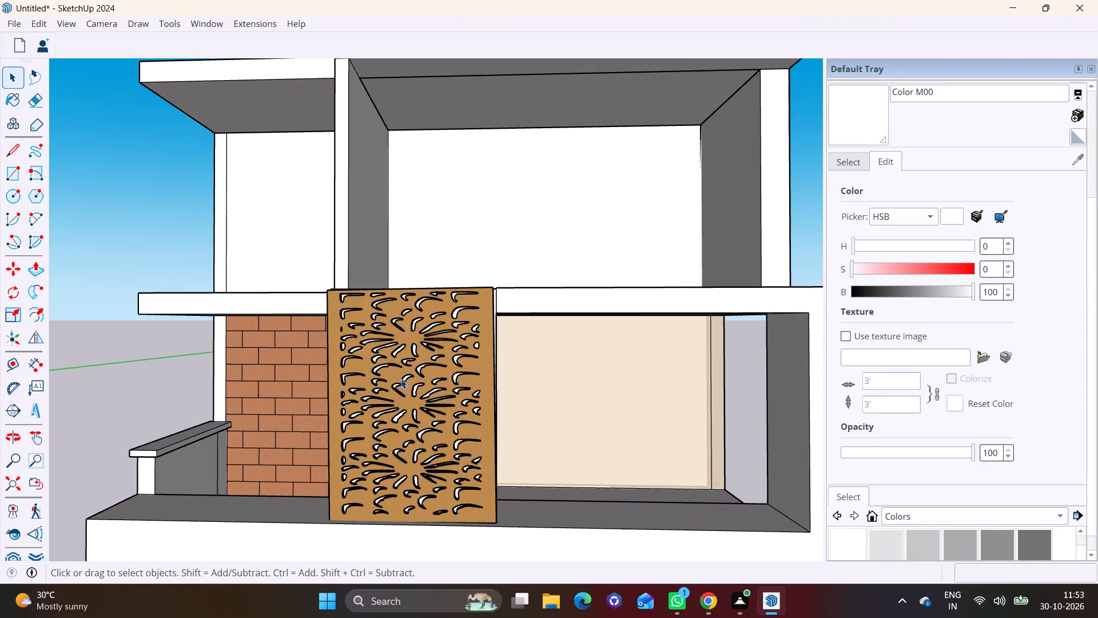
{"action": "scroll", "coordinate": [400, 380], "scroll_direction": "up", "scroll_amount": 1}
{"action": "middle_click_drag", "start_coordinate": [400, 380], "coordinate": [613, 384]}
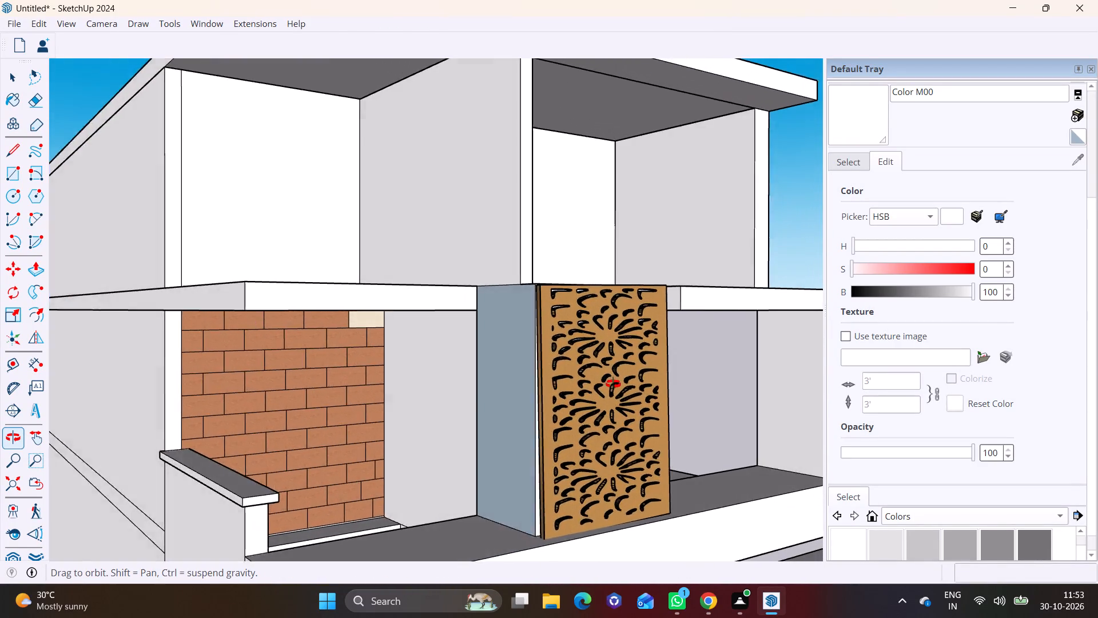
{"action": "middle_click_drag", "start_coordinate": [613, 384], "coordinate": [640, 435]}
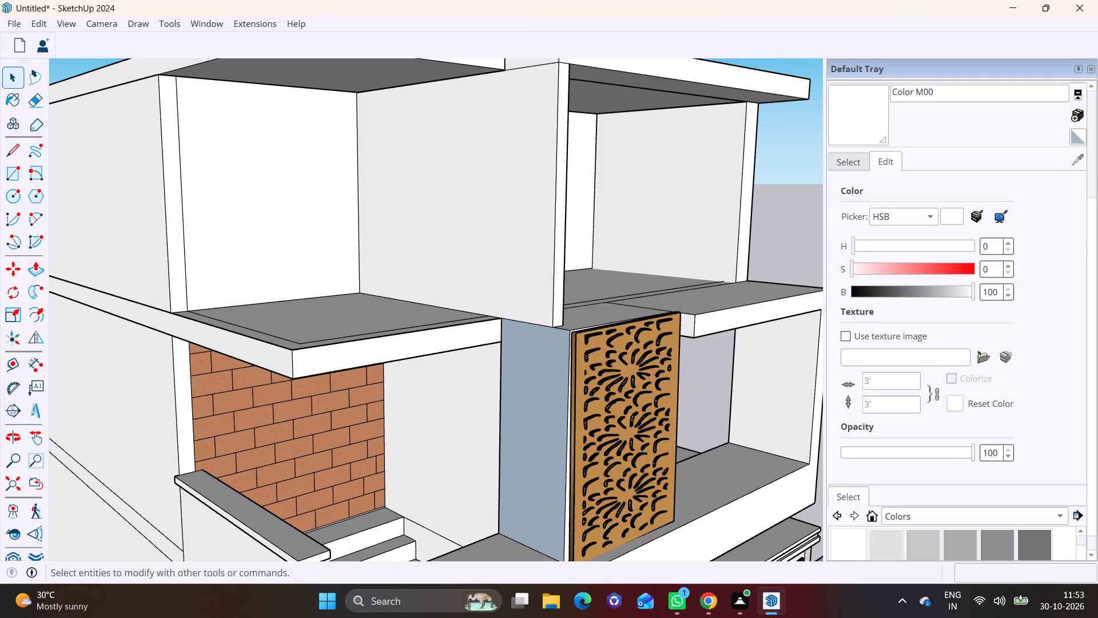
{"action": "left_click", "coordinate": [11, 77]}
{"action": "left_click", "coordinate": [177, 202]}
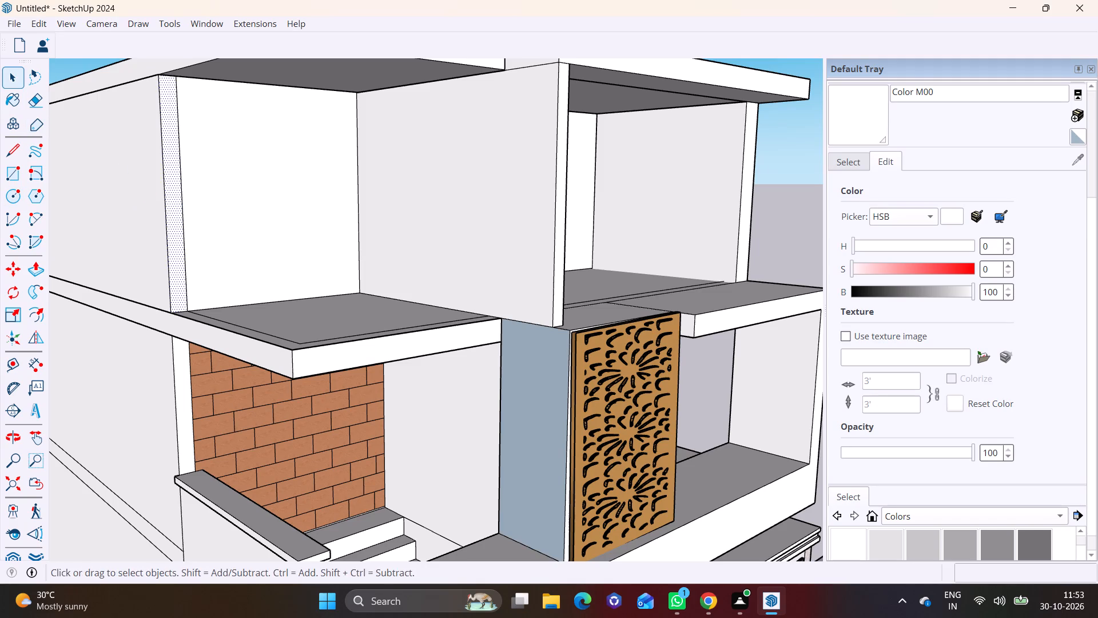
{"action": "left_click", "coordinate": [37, 267]}
{"action": "left_click", "coordinate": [174, 253]}
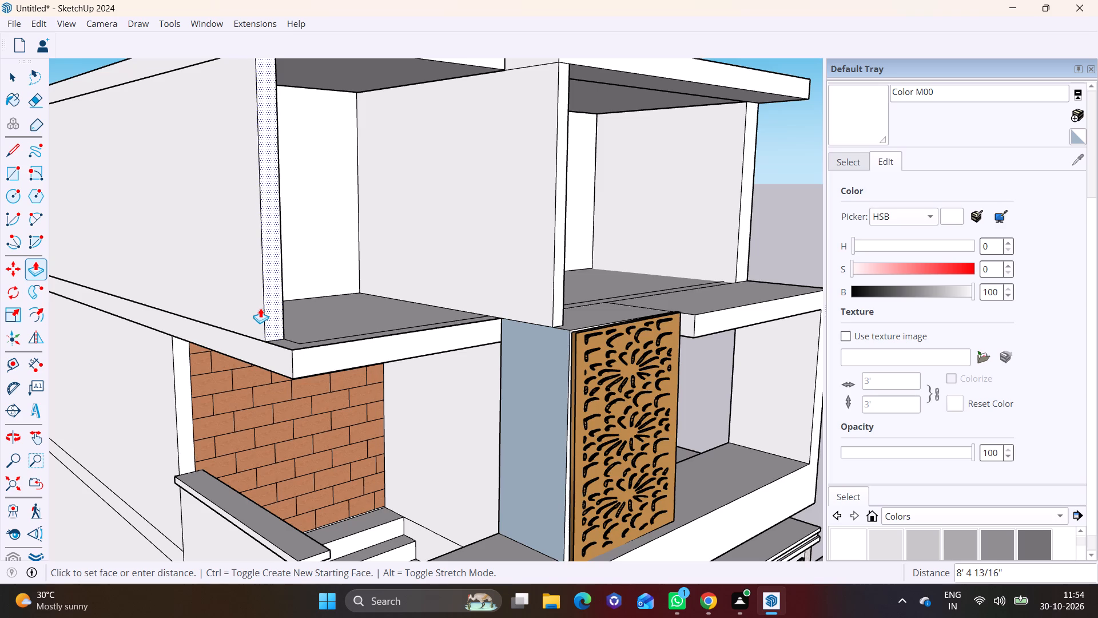
{"action": "left_click", "coordinate": [263, 313]}
Draw a narrow 10' high rectangle on the extended side wall's inner face, along its front edge from floor slab to ceiling.
{"action": "scroll", "coordinate": [263, 313], "scroll_direction": "down", "scroll_amount": 6}
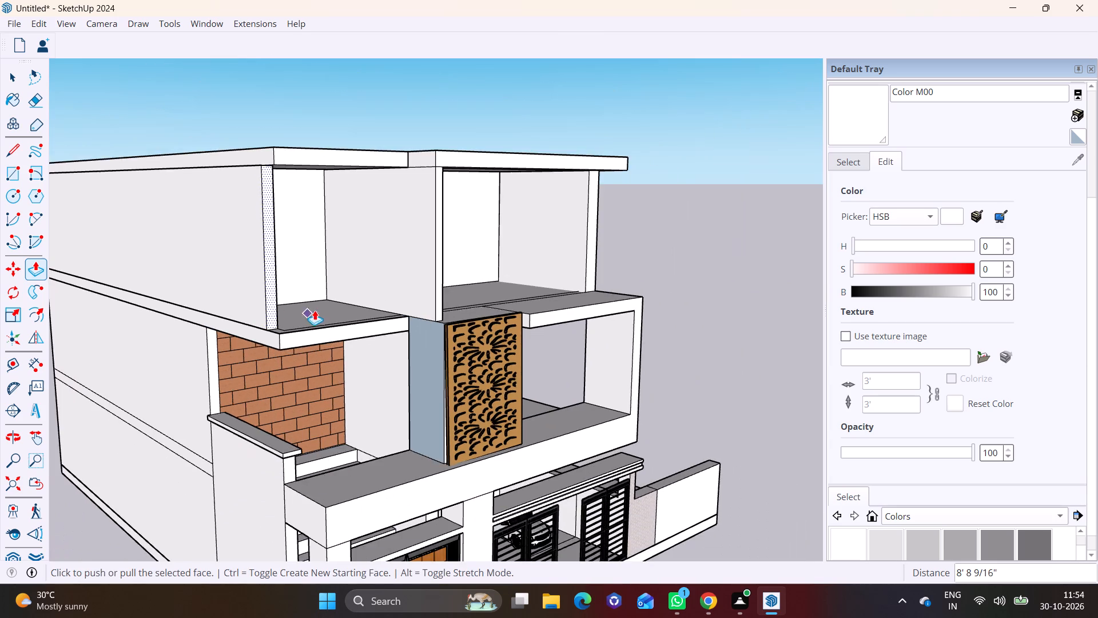
{"action": "middle_click_drag", "start_coordinate": [315, 305], "coordinate": [69, 293]}
{"action": "scroll", "coordinate": [222, 210], "scroll_direction": "up", "scroll_amount": 1}
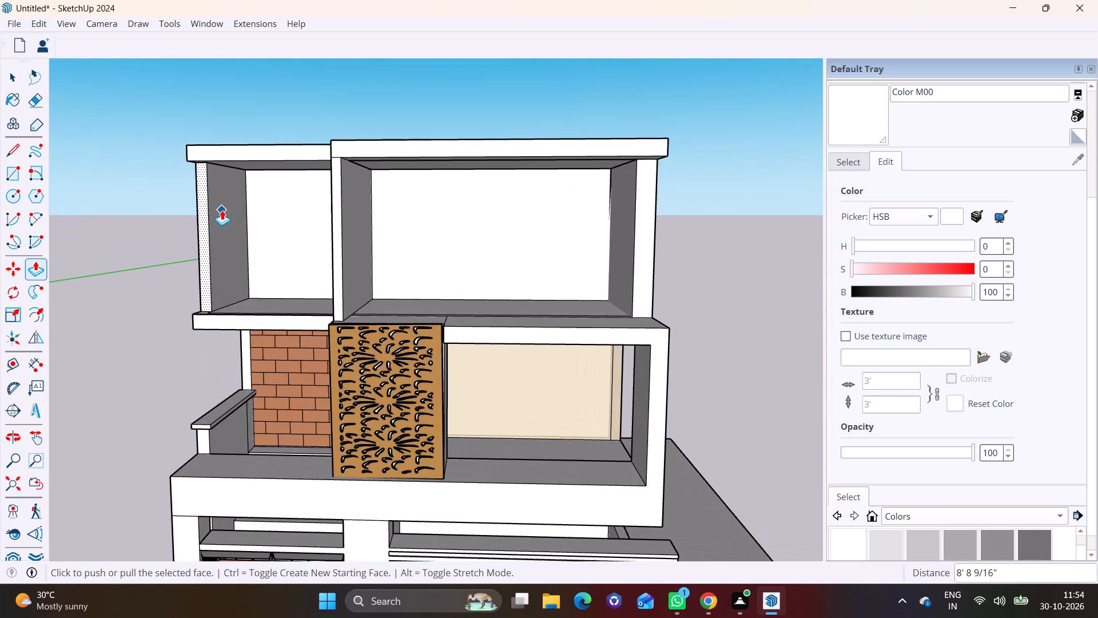
{"action": "scroll", "coordinate": [222, 210], "scroll_direction": "up", "scroll_amount": 6}
{"action": "middle_click_drag", "start_coordinate": [260, 193], "coordinate": [171, 221]}
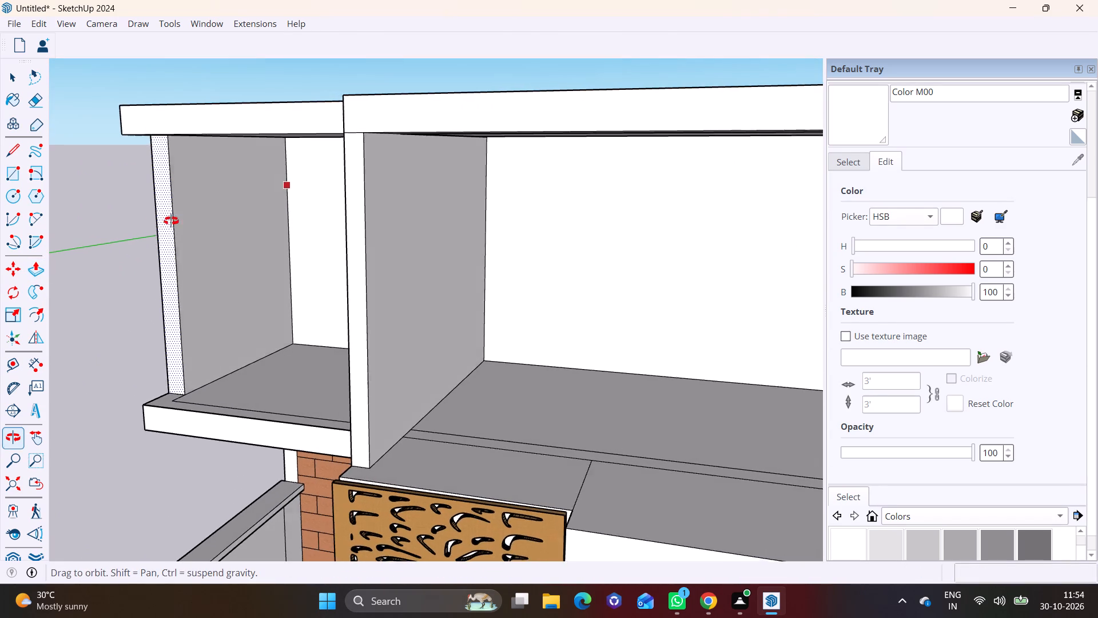
{"action": "middle_click_drag", "start_coordinate": [171, 221], "coordinate": [170, 221]}
{"action": "scroll", "coordinate": [168, 228], "scroll_direction": "up", "scroll_amount": 2}
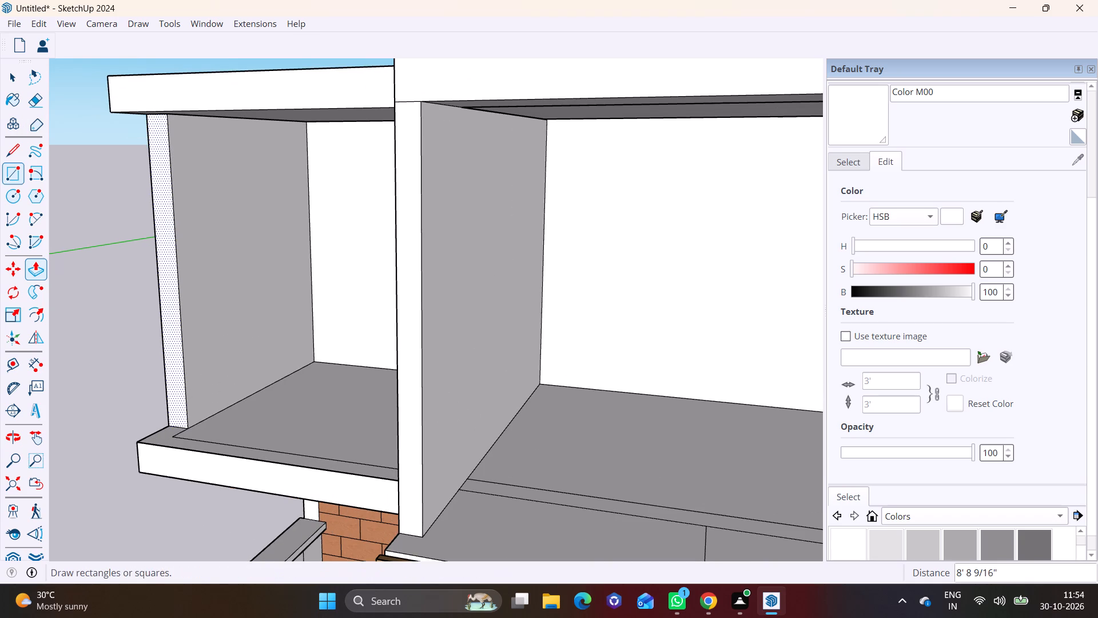
{"action": "left_click", "coordinate": [18, 169]}
{"action": "left_click", "coordinate": [190, 426]}
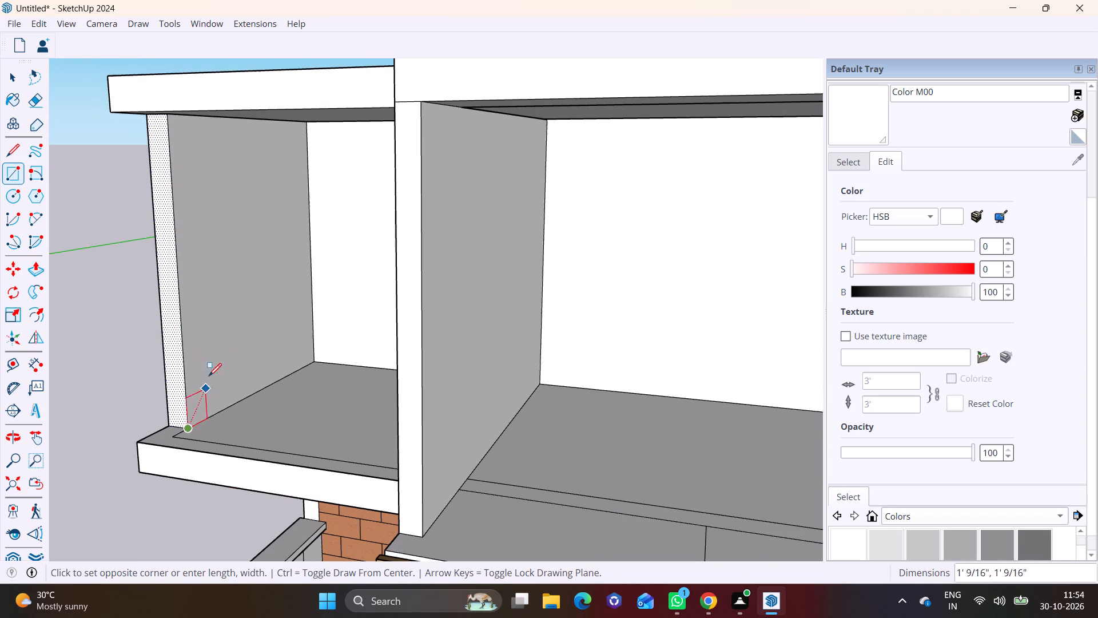
{"action": "scroll", "coordinate": [184, 121], "scroll_direction": "up", "scroll_amount": 6}
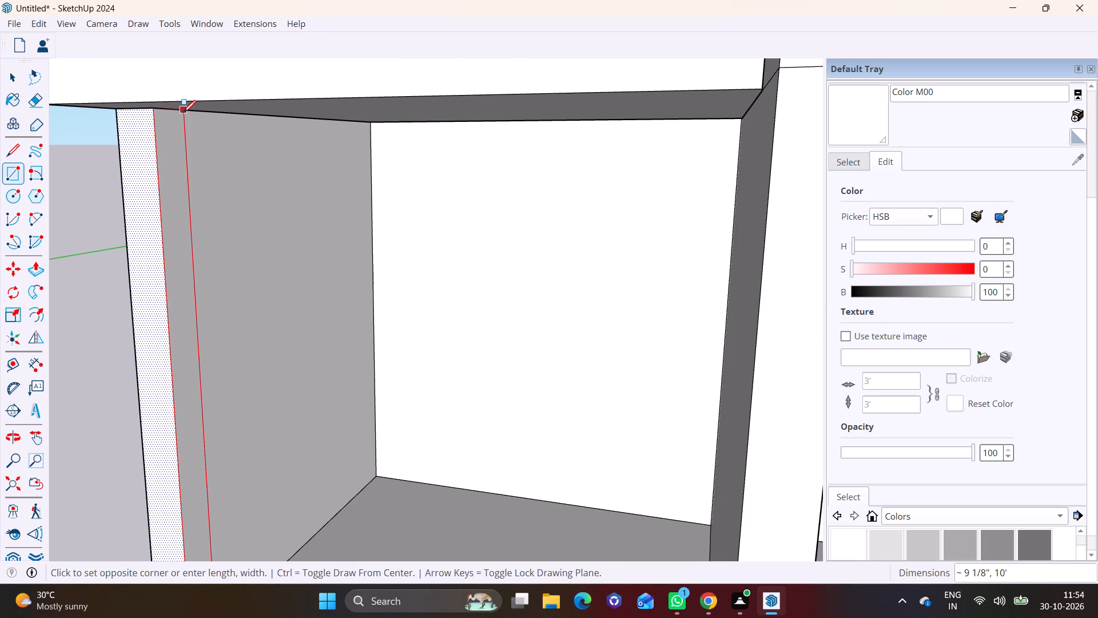
{"action": "left_click", "coordinate": [177, 113]}
Push/Pull the narrow strip across the bay to the central partition wall to form a front wall.
{"action": "key", "text": "space"}
{"action": "left_click", "coordinate": [169, 184]}
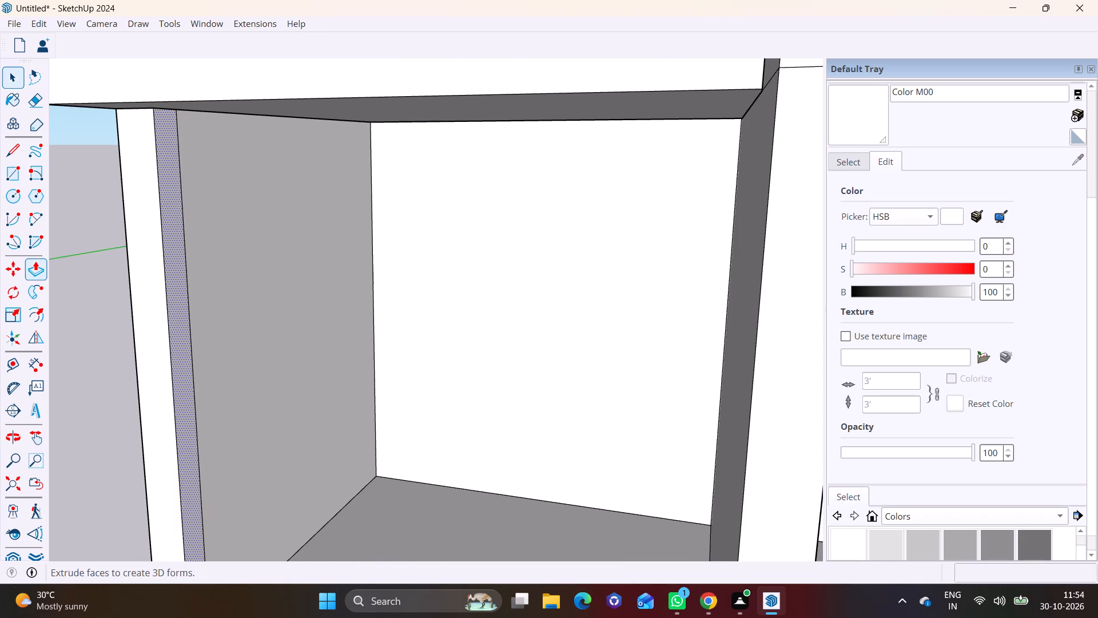
{"action": "left_click", "coordinate": [31, 265]}
{"action": "left_click", "coordinate": [171, 275]}
{"action": "scroll", "coordinate": [370, 289], "scroll_direction": "down", "scroll_amount": 4}
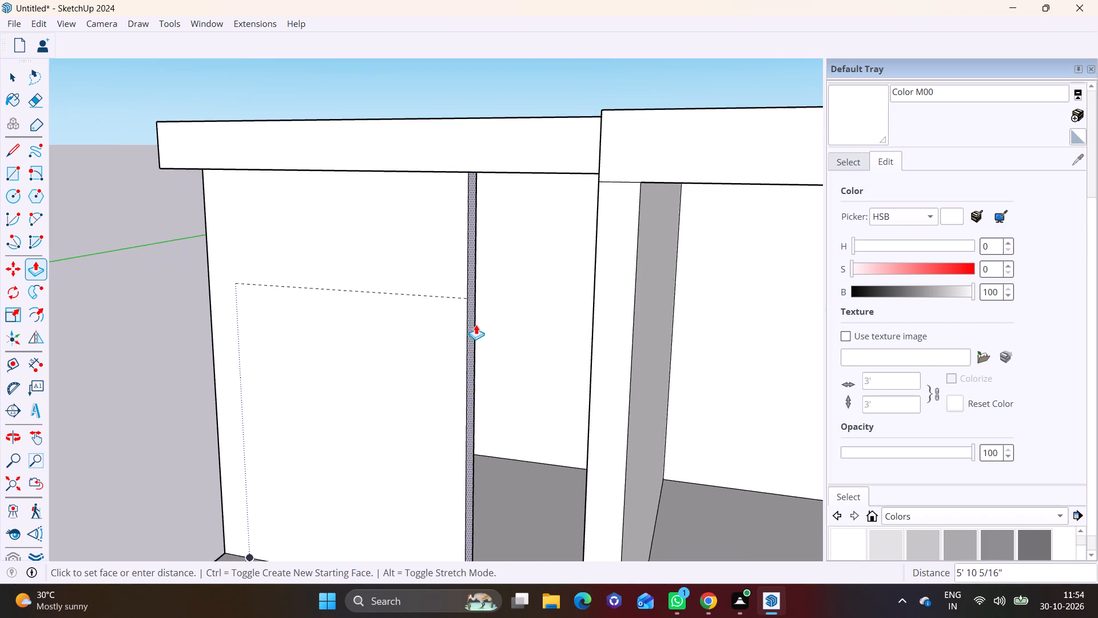
{"action": "middle_click_drag", "start_coordinate": [518, 331], "coordinate": [703, 332]}
{"action": "scroll", "coordinate": [765, 327], "scroll_direction": "down", "scroll_amount": 2}
{"action": "middle_click_drag", "start_coordinate": [765, 327], "coordinate": [551, 348], "text": "shift"}
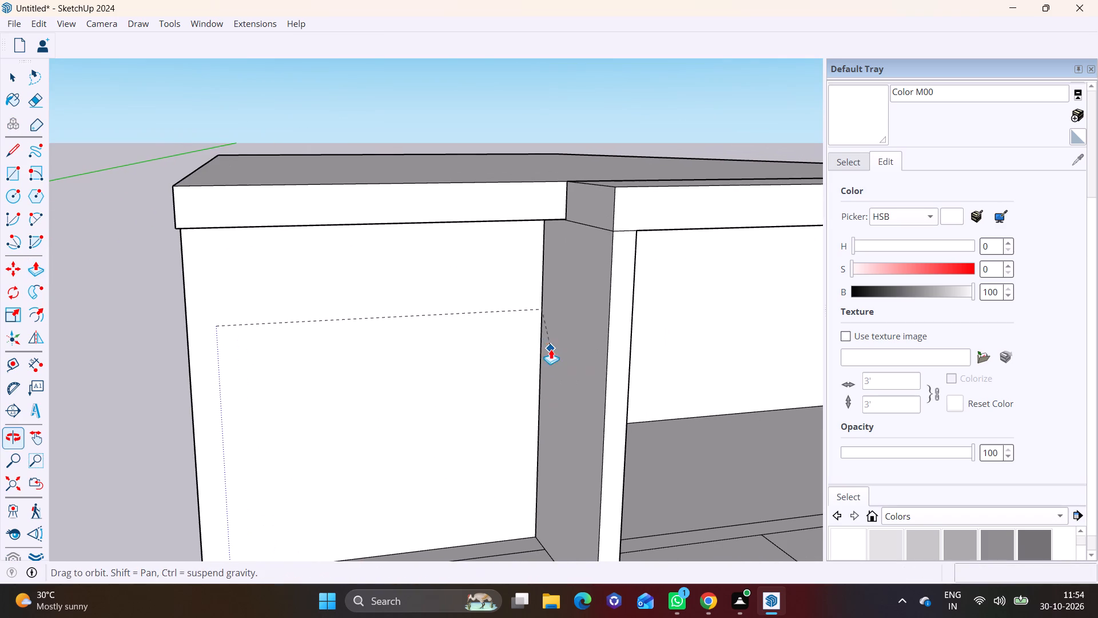
{"action": "left_click", "coordinate": [562, 348]}
{"action": "key", "text": "space"}
Open the roof slab group and push/pull its outer side face outward so it overhangs the side wall.
{"action": "scroll", "coordinate": [403, 332], "scroll_direction": "down", "scroll_amount": 3}
{"action": "middle_click_drag", "start_coordinate": [403, 332], "coordinate": [397, 421], "text": "shift"}
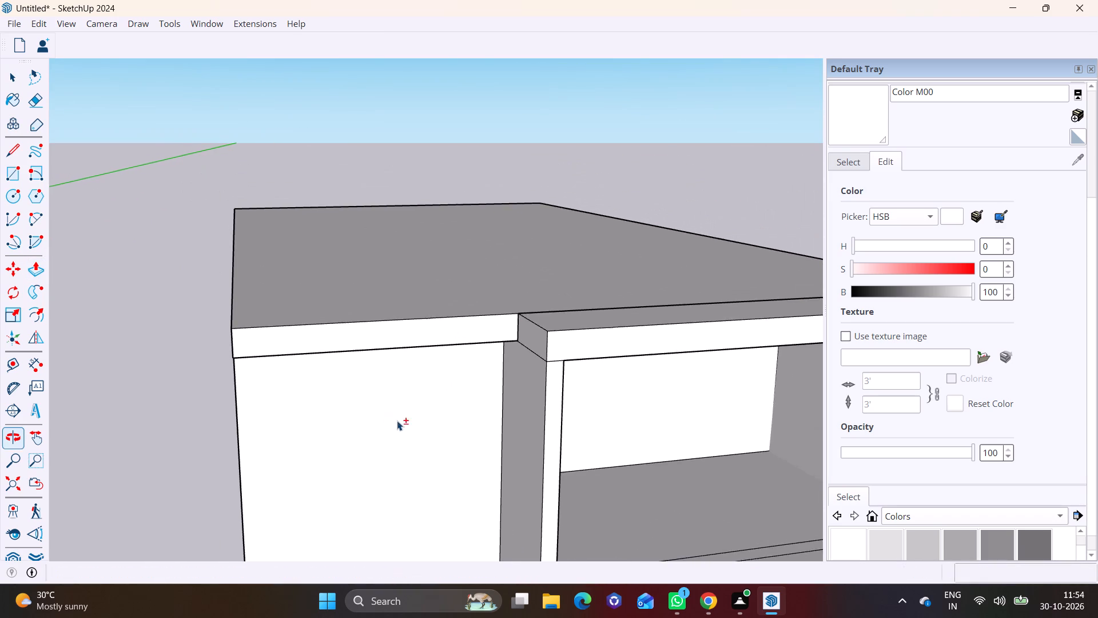
{"action": "middle_click_drag", "start_coordinate": [397, 413], "coordinate": [376, 318]}
{"action": "scroll", "coordinate": [359, 347], "scroll_direction": "up", "scroll_amount": 4}
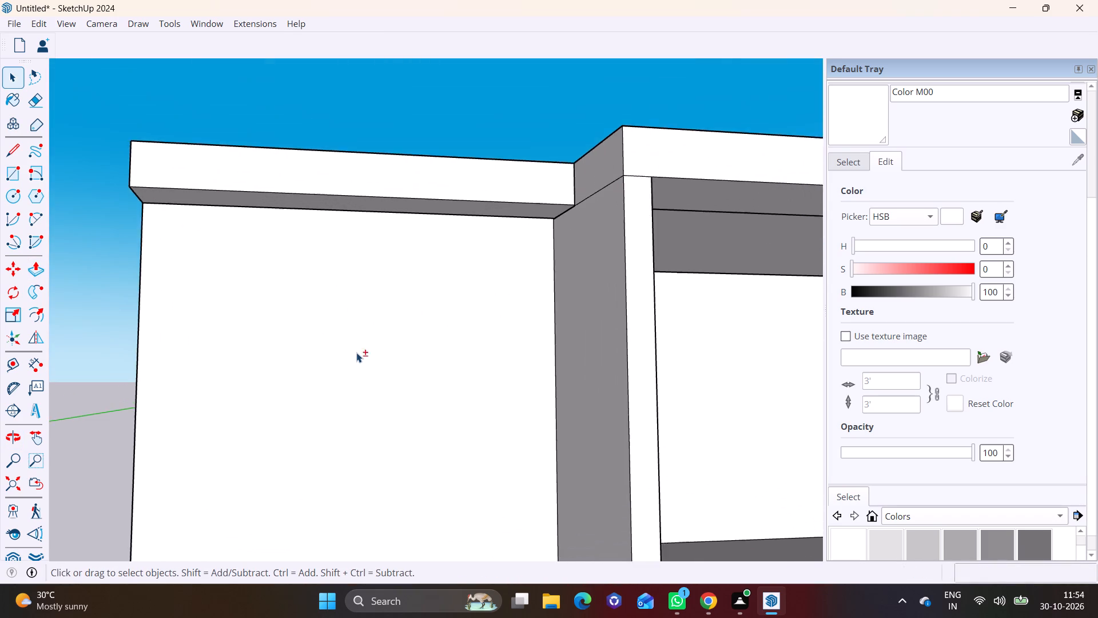
{"action": "middle_click_drag", "start_coordinate": [355, 352], "coordinate": [387, 288], "text": "shift"}
{"action": "middle_click_drag", "start_coordinate": [313, 219], "coordinate": [493, 311]}
{"action": "key", "text": "space"}
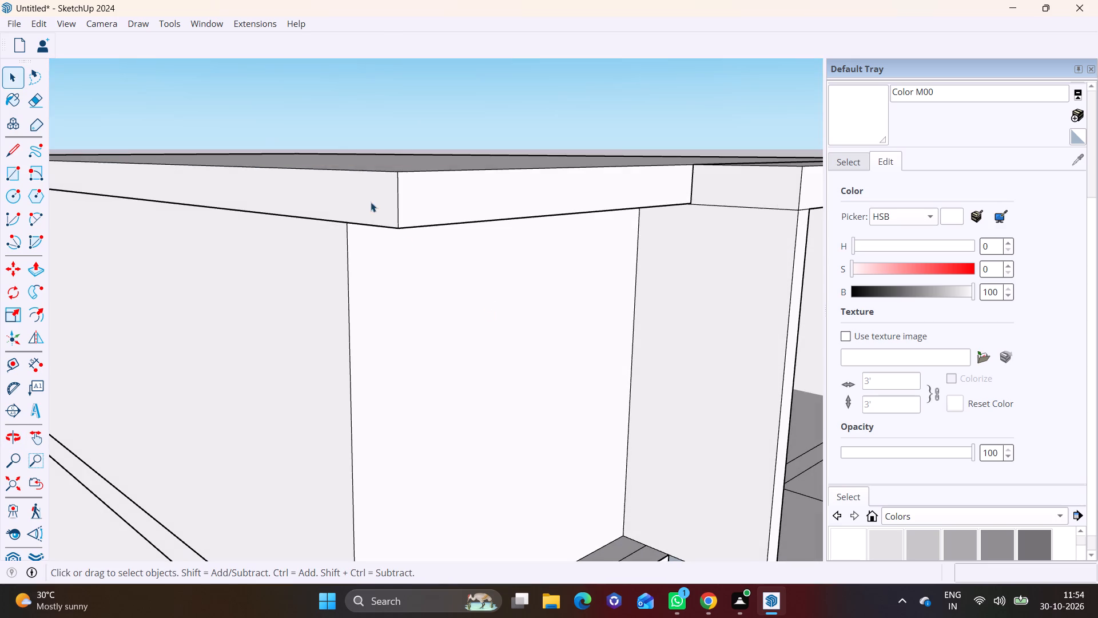
{"action": "left_click", "coordinate": [371, 202]}
{"action": "triple_click", "coordinate": [235, 189]}
{"action": "left_click", "coordinate": [276, 195]}
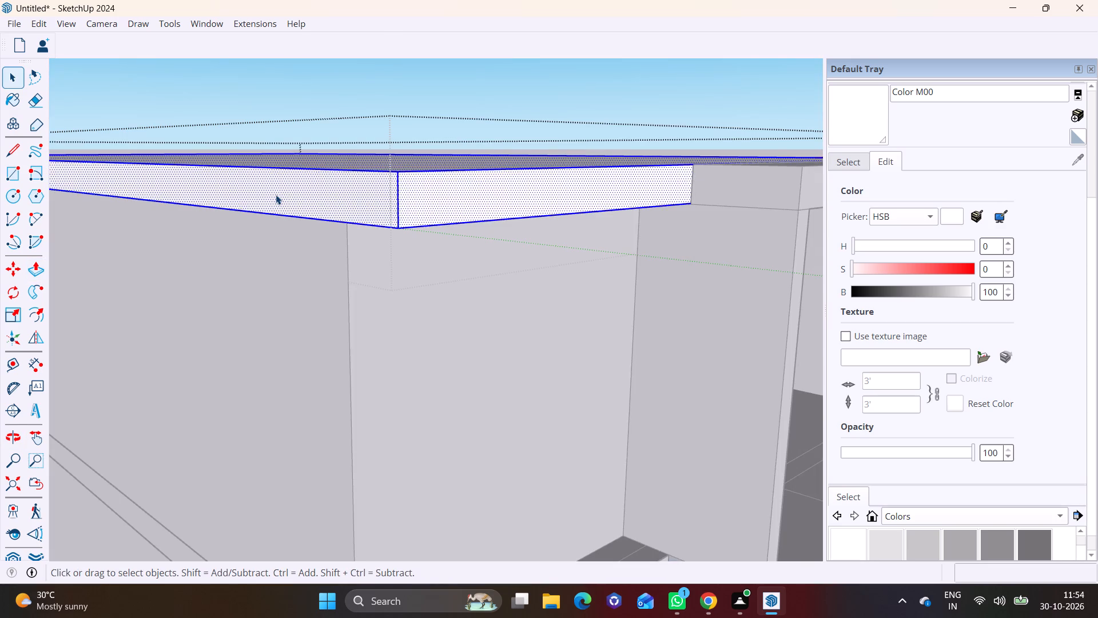
{"action": "left_click", "coordinate": [35, 268]}
{"action": "left_click", "coordinate": [352, 190]}
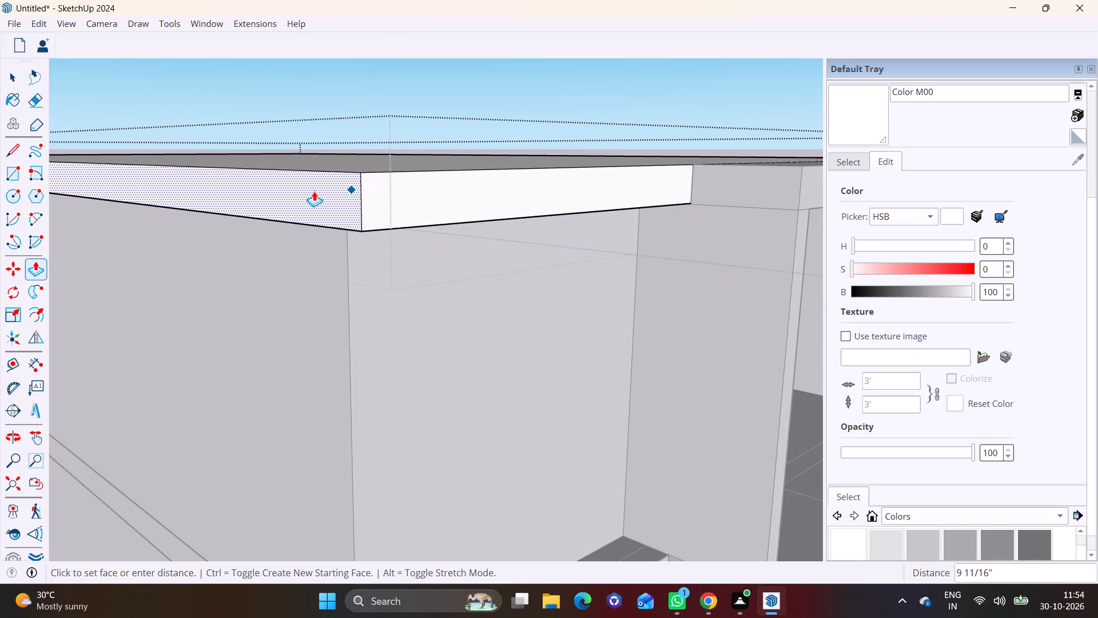
{"action": "left_click", "coordinate": [304, 192]}
{"action": "key", "text": "space"}
{"action": "middle_click_drag", "start_coordinate": [374, 292], "coordinate": [246, 242]}
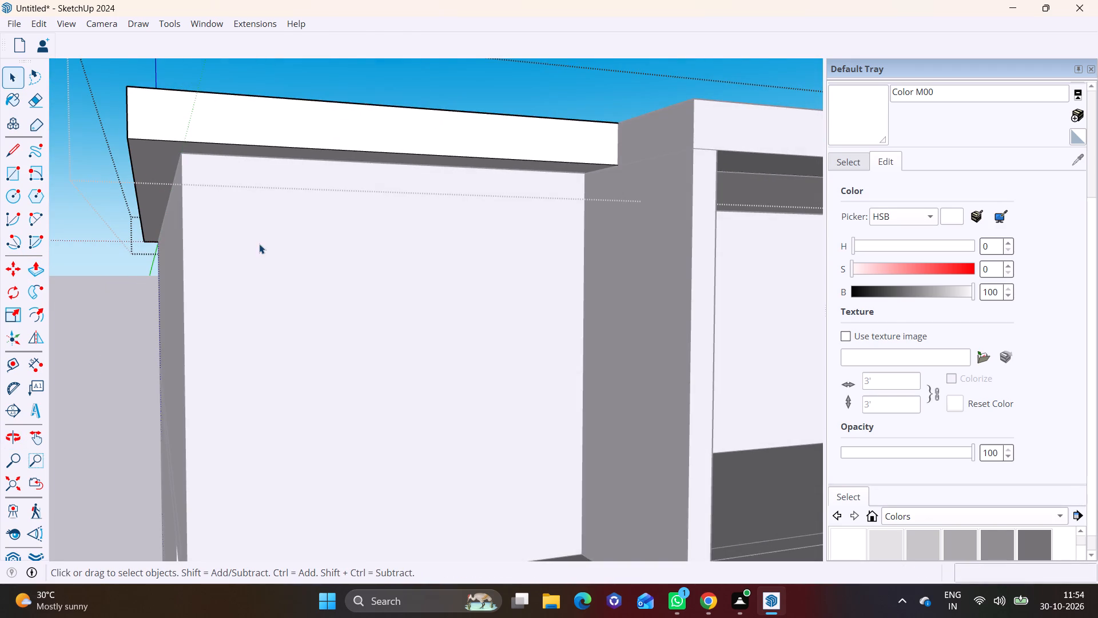
{"action": "key", "text": "space"}
{"action": "left_click", "coordinate": [107, 306]}
Draw a tall, narrow vertical rectangle on the new top-floor front wall, near its outer side edge.
{"action": "scroll", "coordinate": [258, 276], "scroll_direction": "up", "scroll_amount": 2}
{"action": "middle_click_drag", "start_coordinate": [222, 268], "coordinate": [164, 298]}
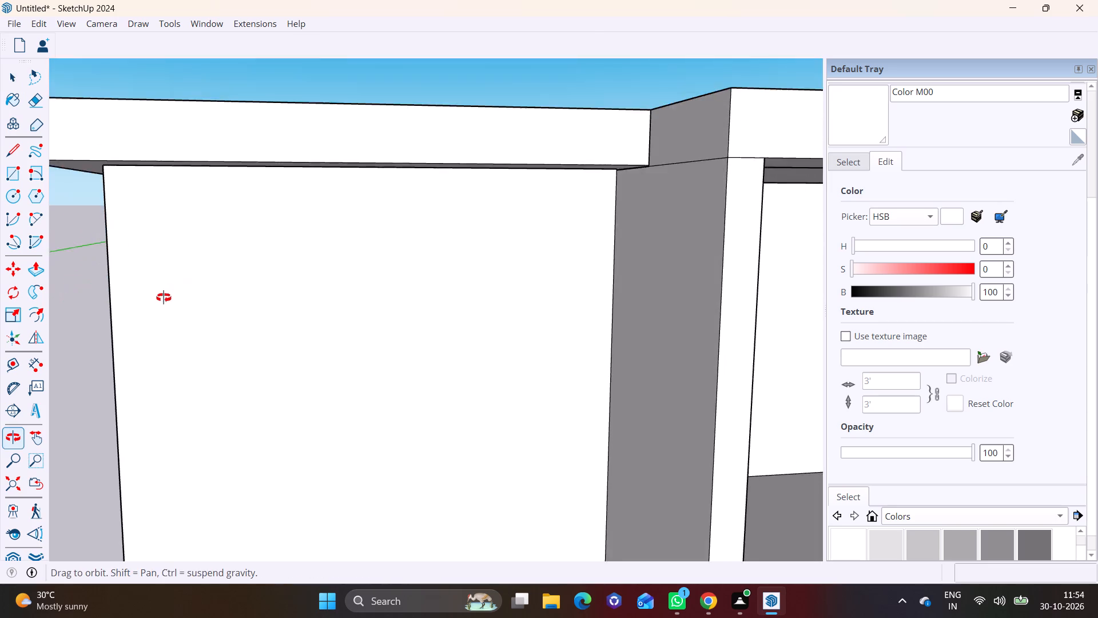
{"action": "middle_click_drag", "start_coordinate": [164, 298], "coordinate": [165, 302]}
{"action": "scroll", "coordinate": [171, 278], "scroll_direction": "down", "scroll_amount": 1}
{"action": "middle_click_drag", "start_coordinate": [174, 288], "coordinate": [174, 314], "text": "shift"}
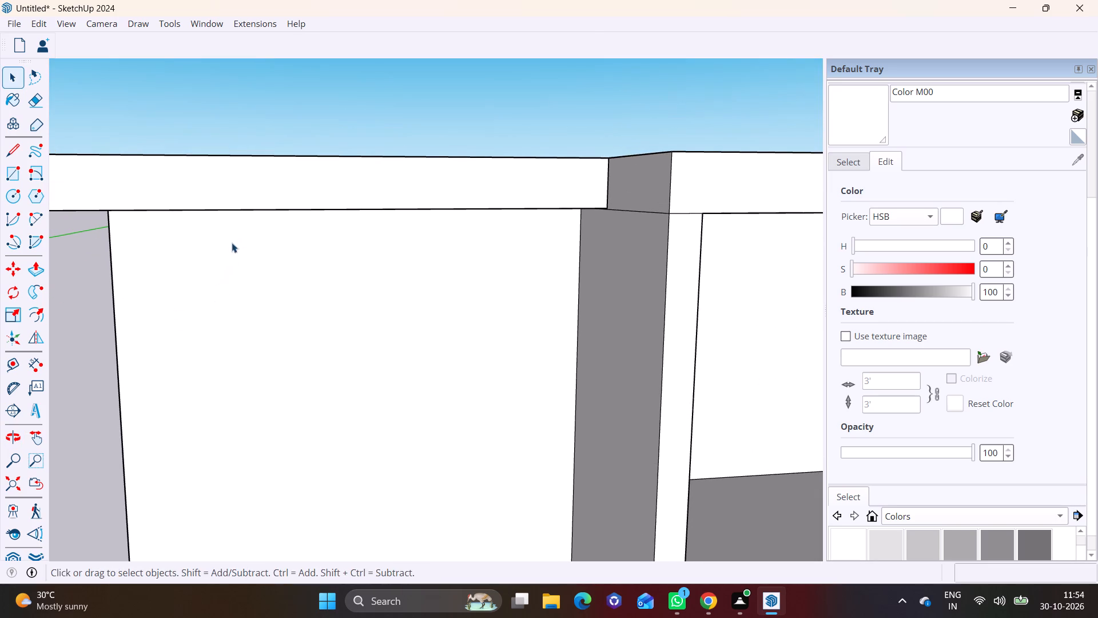
{"action": "middle_click_drag", "start_coordinate": [235, 336], "coordinate": [258, 261], "text": "shift"}
{"action": "scroll", "coordinate": [260, 260], "scroll_direction": "up", "scroll_amount": 3}
{"action": "middle_click_drag", "start_coordinate": [260, 260], "coordinate": [251, 259]}
{"action": "scroll", "coordinate": [260, 260], "scroll_direction": "up", "scroll_amount": 1}
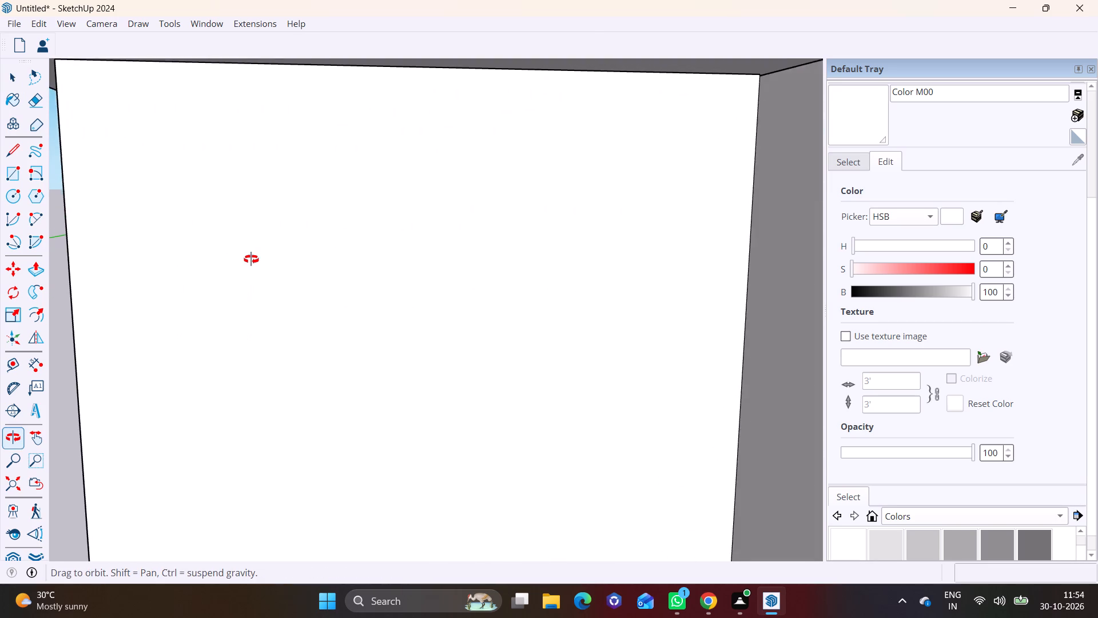
{"action": "middle_click_drag", "start_coordinate": [251, 259], "coordinate": [249, 256]}
{"action": "scroll", "coordinate": [274, 256], "scroll_direction": "down", "scroll_amount": 2}
{"action": "middle_click_drag", "start_coordinate": [291, 266], "coordinate": [296, 235]}
{"action": "scroll", "coordinate": [289, 253], "scroll_direction": "down", "scroll_amount": 4}
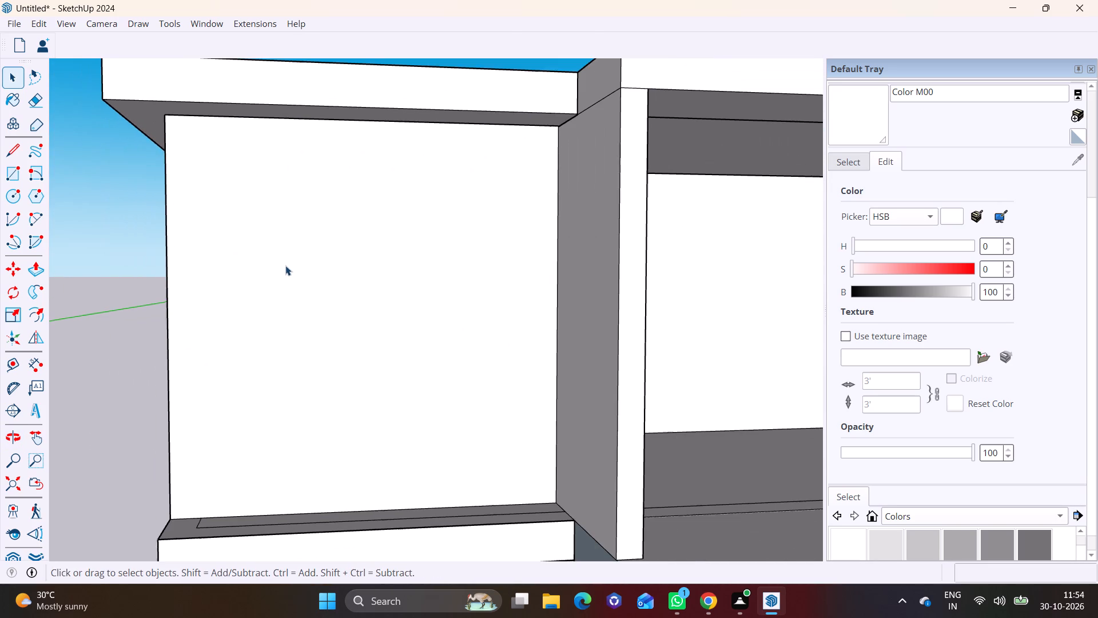
{"action": "middle_click_drag", "start_coordinate": [301, 289], "coordinate": [289, 287]}
{"action": "middle_click_drag", "start_coordinate": [289, 281], "coordinate": [300, 315], "text": "shift"}
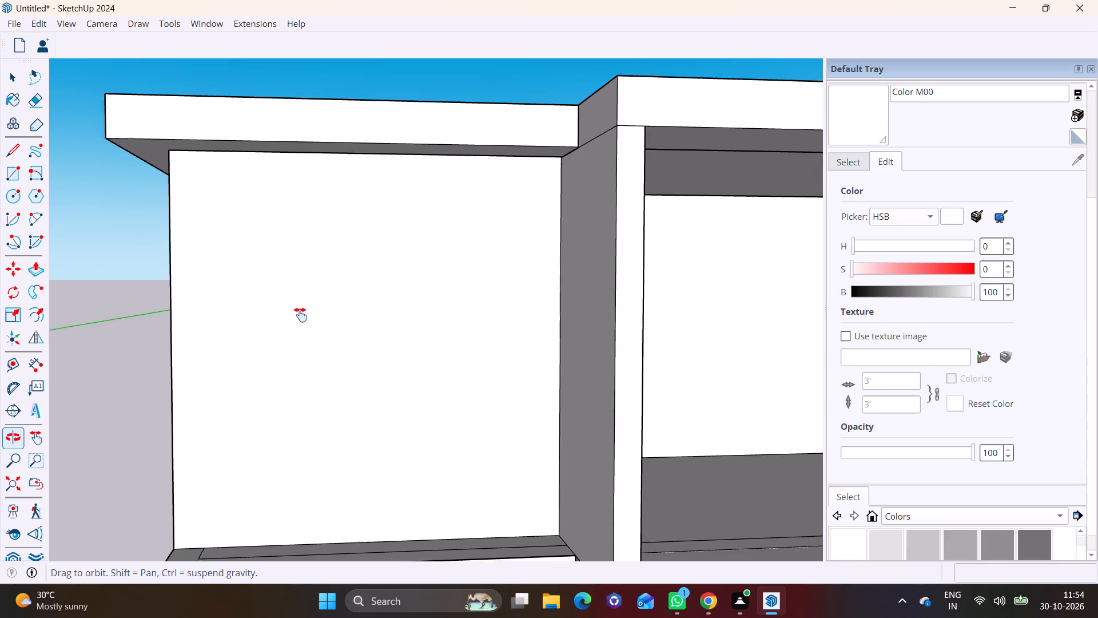
{"action": "middle_click_drag", "start_coordinate": [300, 315], "coordinate": [293, 311], "text": "shift"}
{"action": "left_click", "coordinate": [19, 172]}
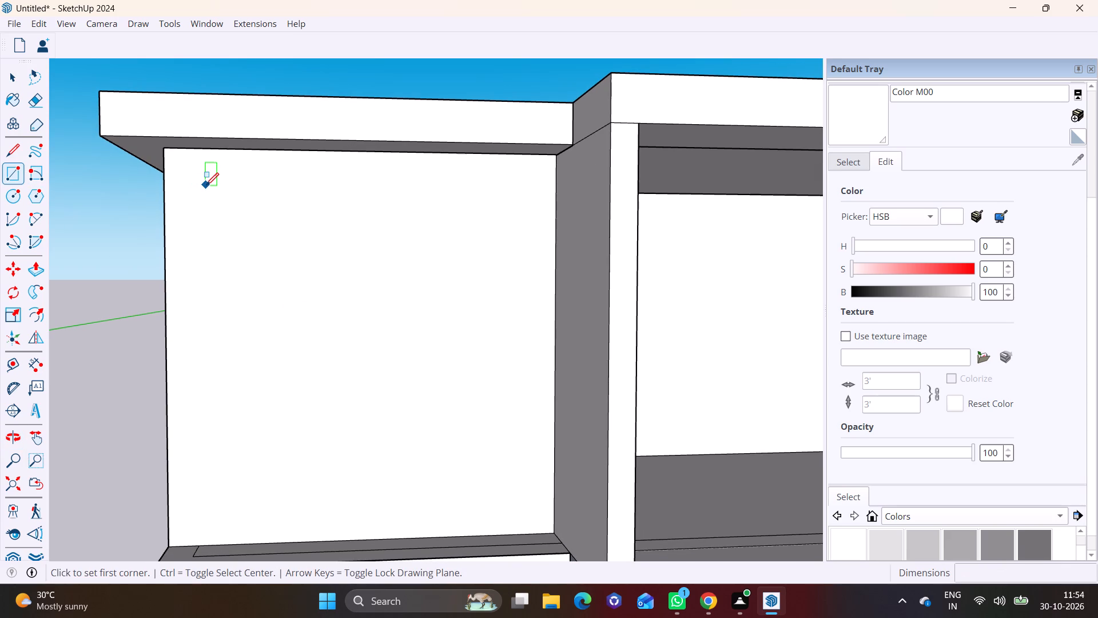
{"action": "left_click", "coordinate": [222, 184]}
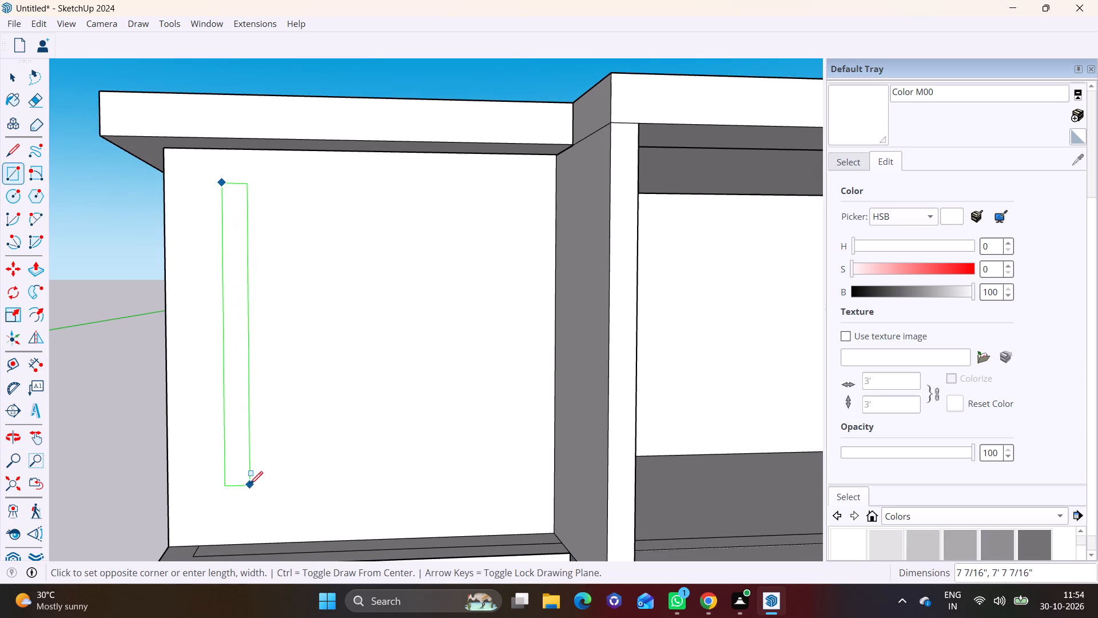
{"action": "left_click", "coordinate": [245, 461]}
Push/Pull the tall narrow rectangle slightly into the wall to form a shallow vertical groove.
{"action": "key", "text": "space"}
{"action": "left_click", "coordinate": [237, 393]}
{"action": "middle_click_drag", "start_coordinate": [237, 390], "coordinate": [290, 407]}
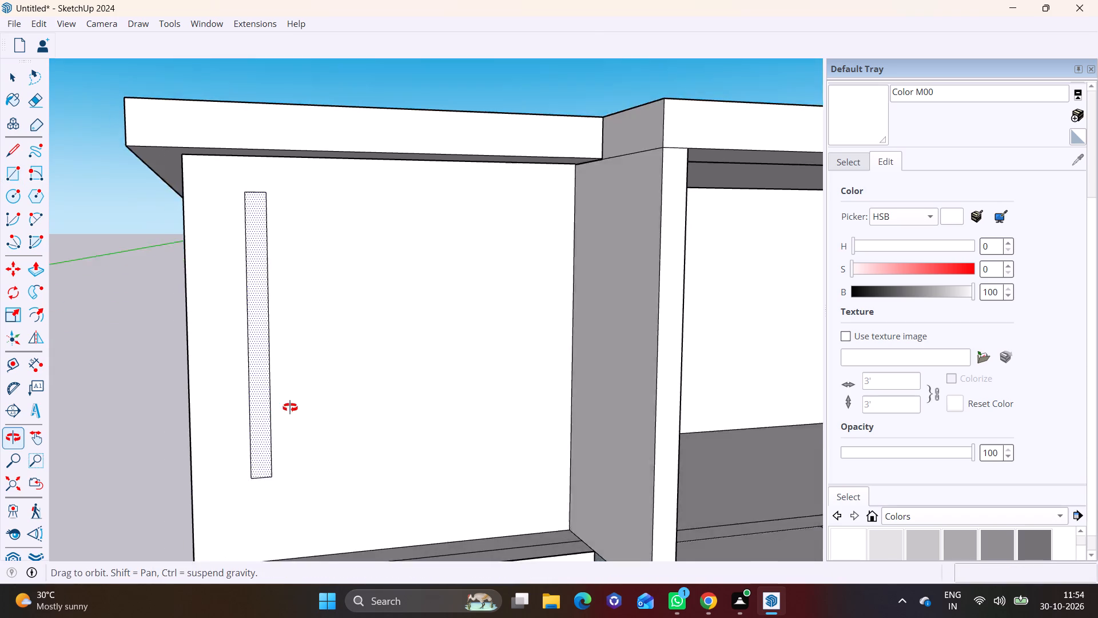
{"action": "middle_click_drag", "start_coordinate": [290, 407], "coordinate": [360, 408]}
{"action": "left_click", "coordinate": [36, 268]}
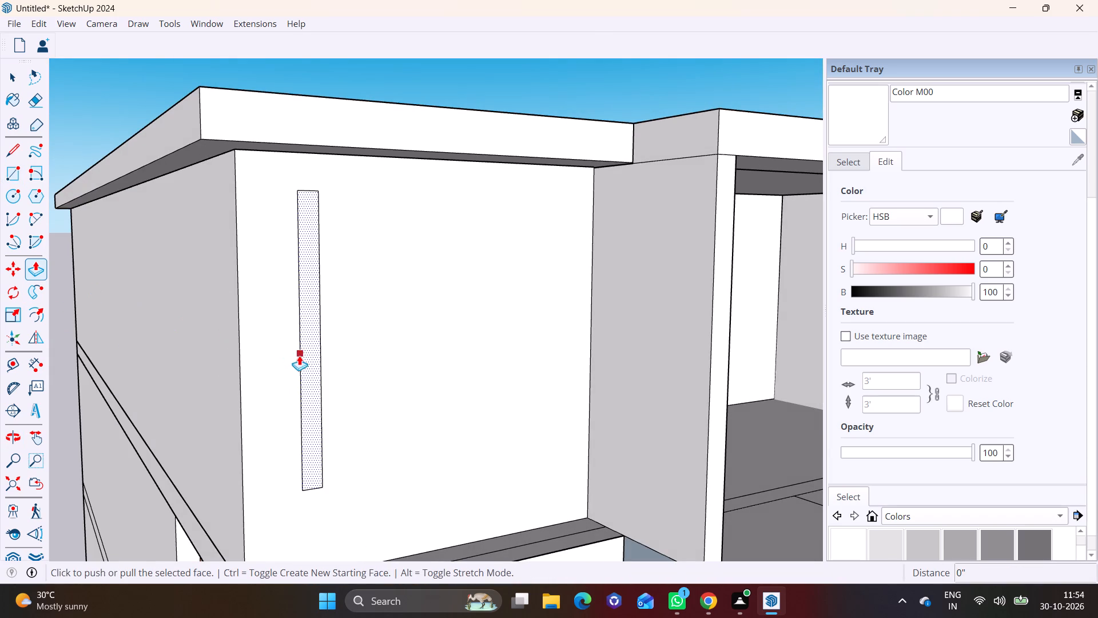
{"action": "left_click", "coordinate": [307, 360]}
{"action": "left_click", "coordinate": [301, 357]}
{"action": "key", "text": "space"}
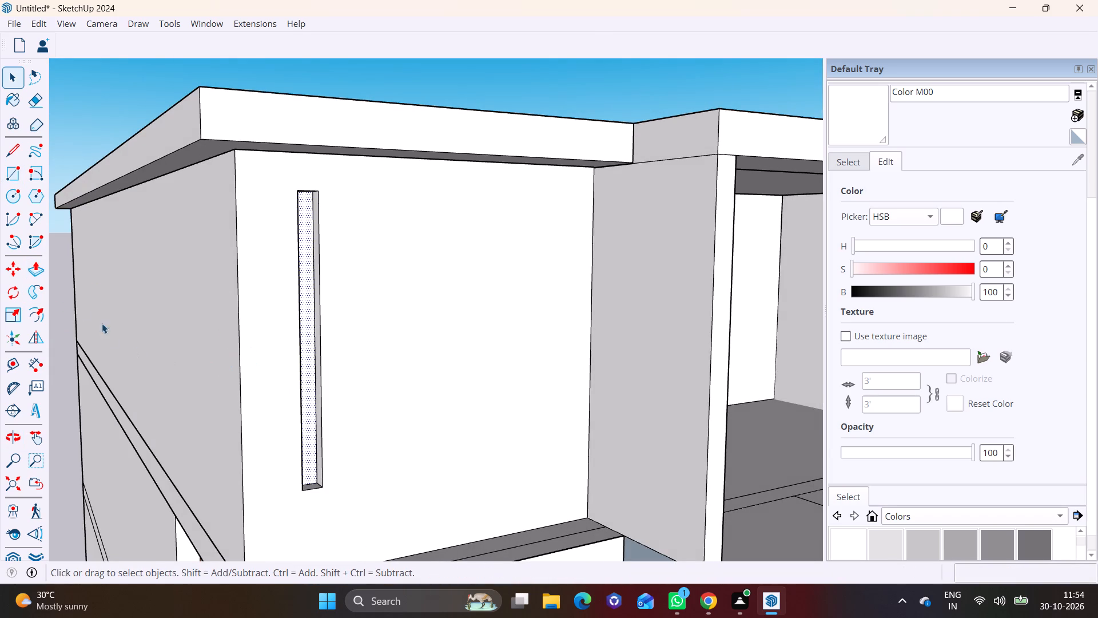
{"action": "left_click", "coordinate": [70, 300]}
Draw a horizontal line about 9' 11" long across the top-floor front wall, just above the vertical groove.
{"action": "middle_click_drag", "start_coordinate": [372, 370], "coordinate": [236, 361]}
{"action": "scroll", "coordinate": [225, 320], "scroll_direction": "up", "scroll_amount": 2}
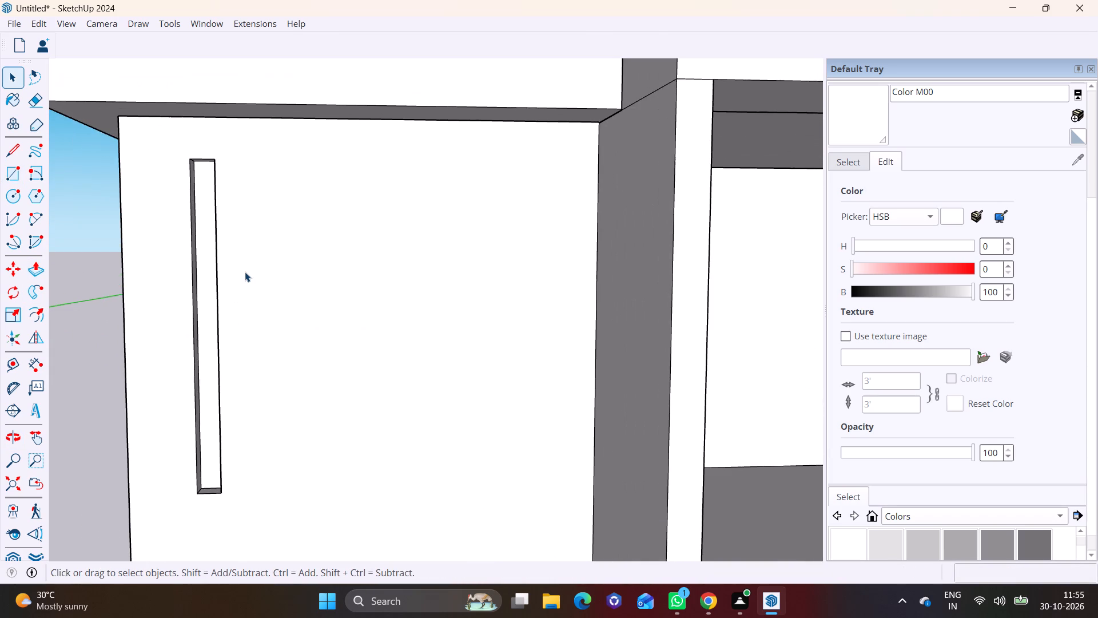
{"action": "middle_click_drag", "start_coordinate": [245, 271], "coordinate": [238, 401], "text": "shift"}
{"action": "scroll", "coordinate": [230, 314], "scroll_direction": "up", "scroll_amount": 2}
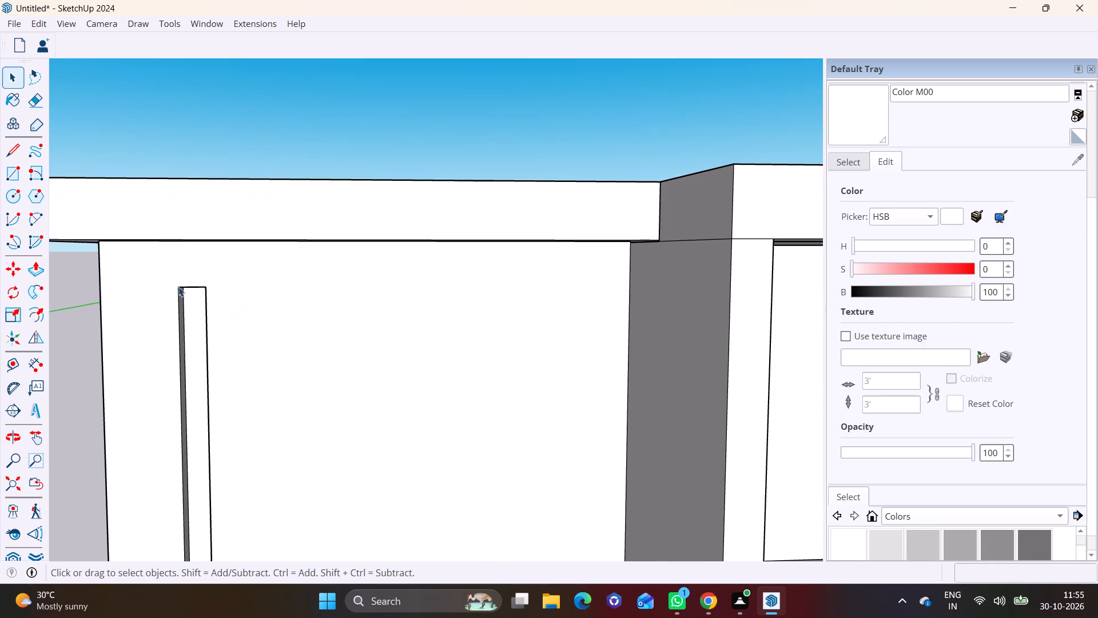
{"action": "left_click", "coordinate": [10, 153]}
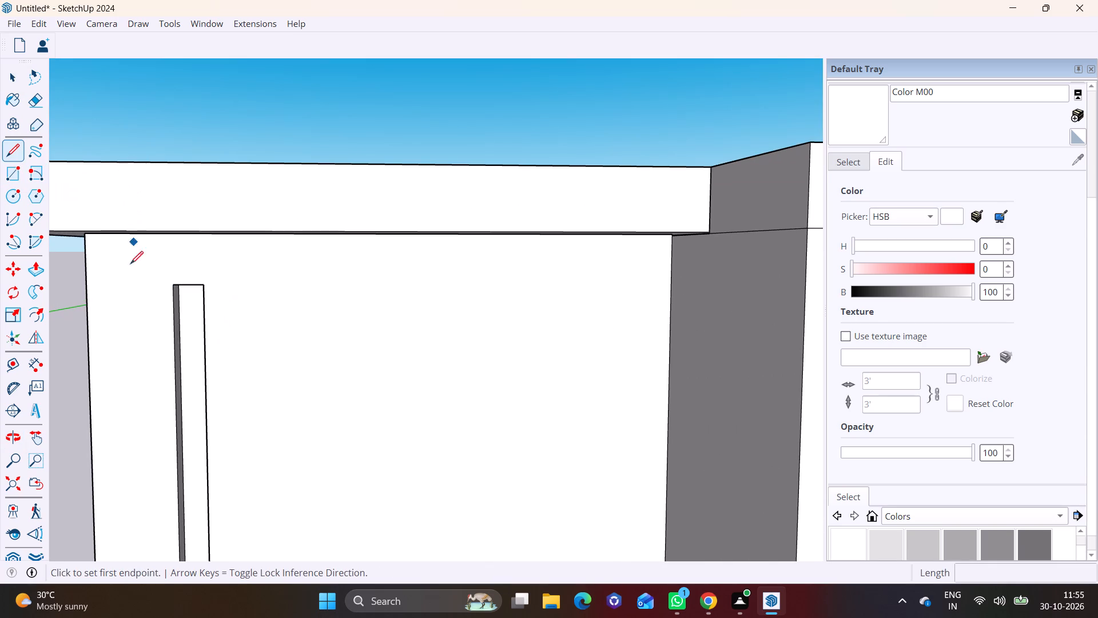
{"action": "left_click", "coordinate": [85, 268]}
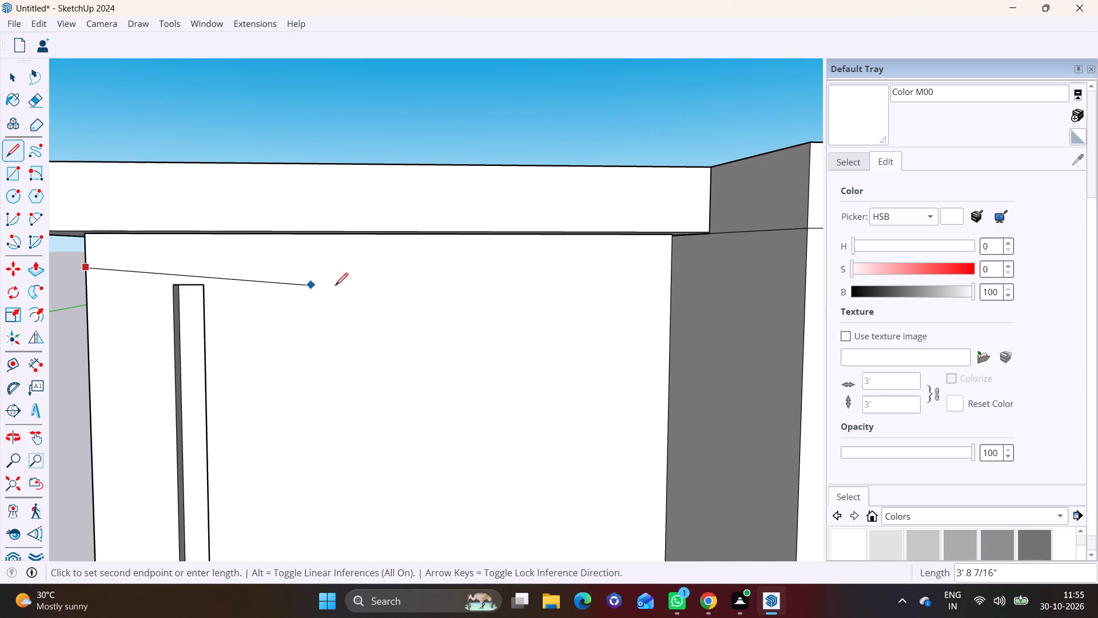
{"action": "left_click", "coordinate": [671, 266]}
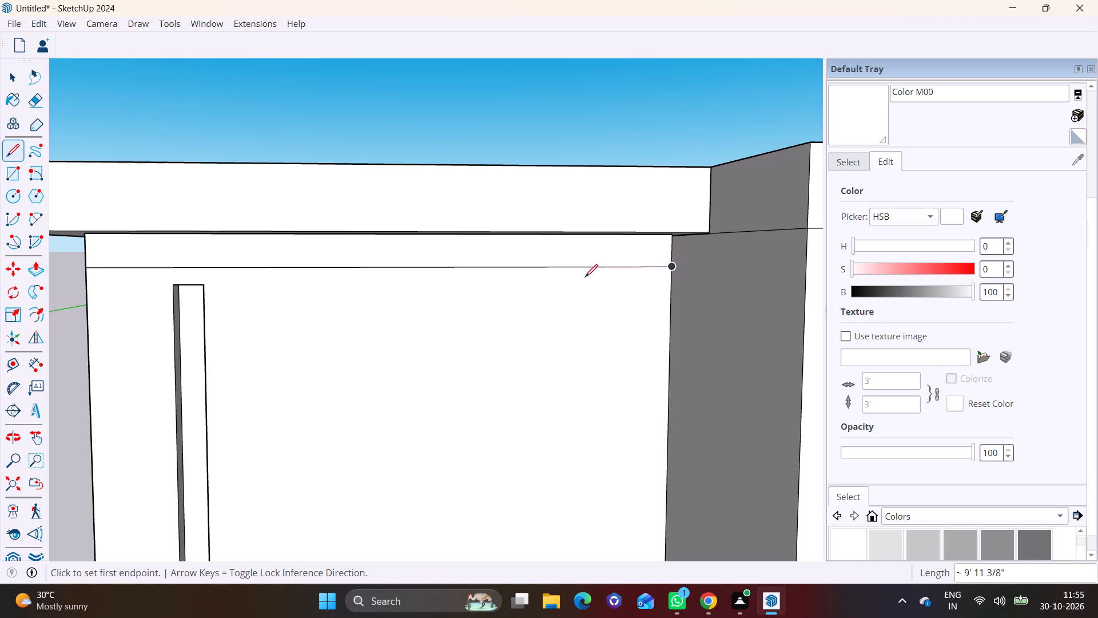
Copy the horizontal line down the wall four times in succession, spacing the copies about 6" apart.
{"action": "key", "text": "space"}
{"action": "left_click", "coordinate": [467, 267]}
{"action": "key", "text": "m"}
{"action": "left_click", "coordinate": [452, 268]}
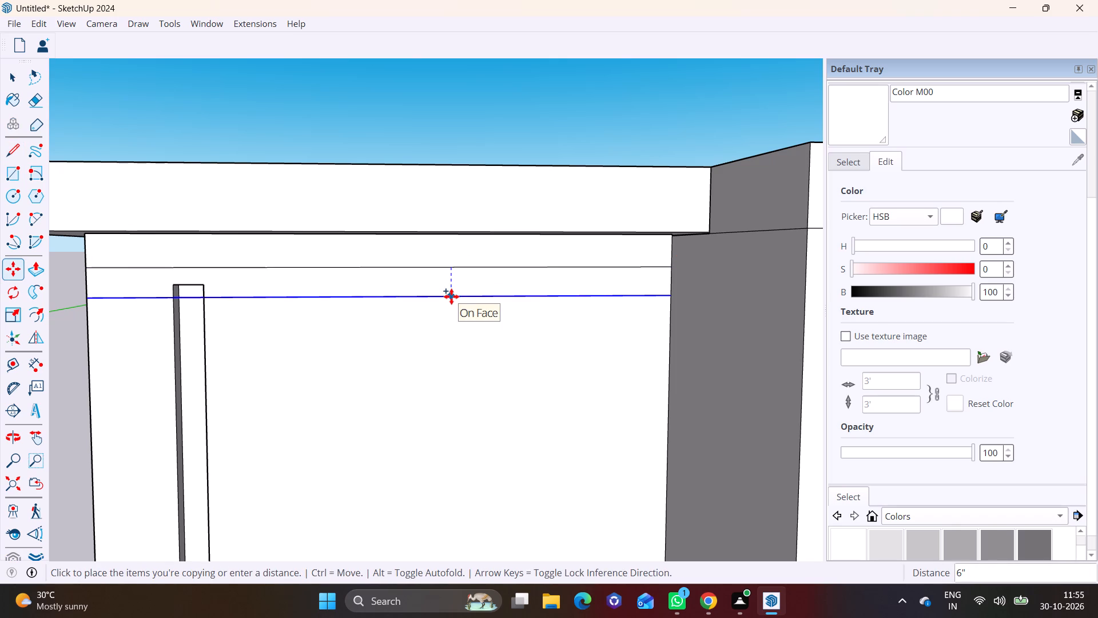
{"action": "left_click", "coordinate": [451, 296]}
{"action": "left_click", "coordinate": [436, 296]}
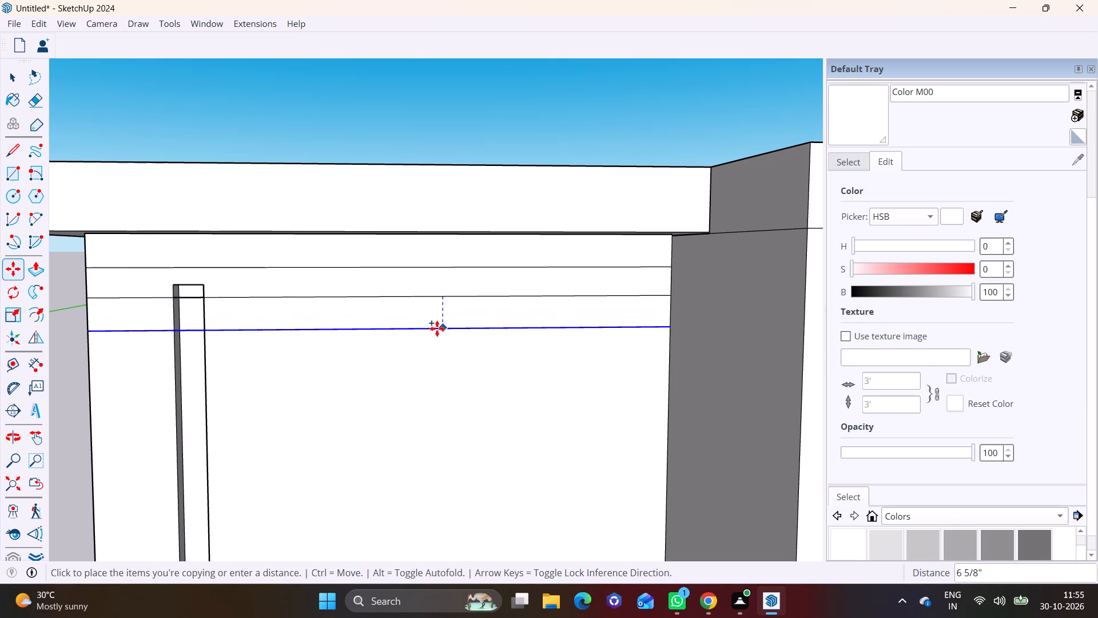
{"action": "left_click", "coordinate": [437, 328]}
{"action": "left_click", "coordinate": [455, 329]}
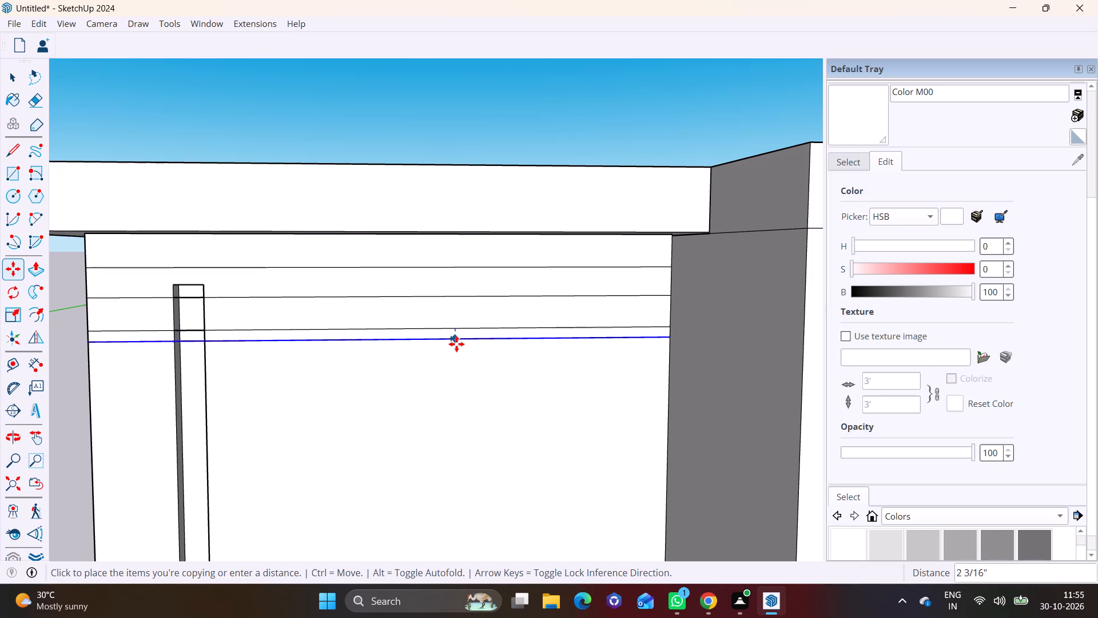
{"action": "left_click", "coordinate": [458, 357]}
{"action": "left_click", "coordinate": [458, 357]}
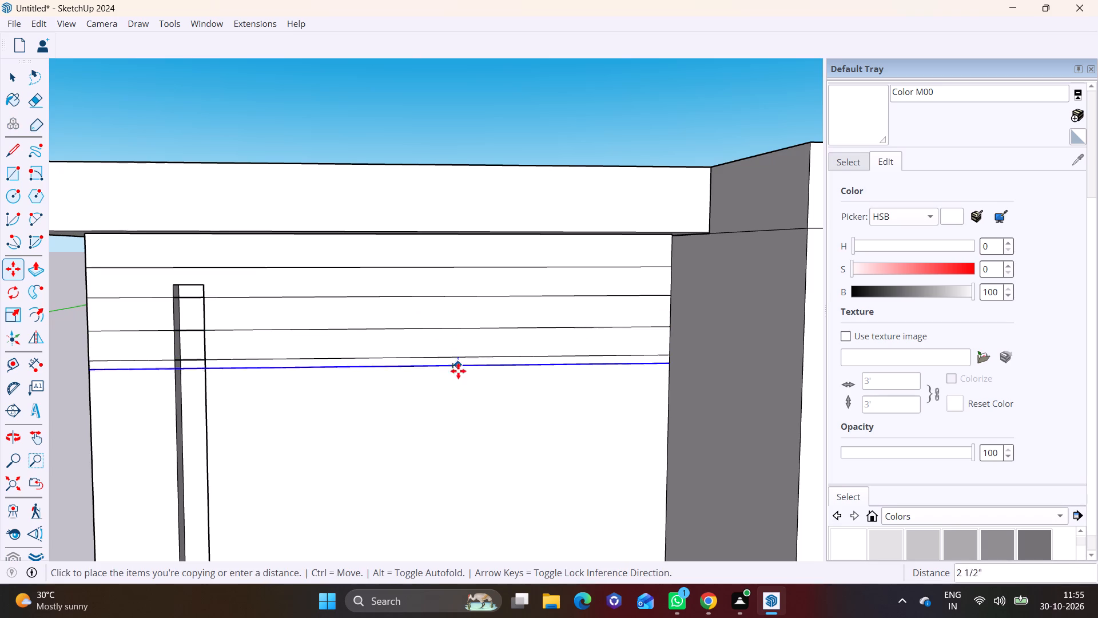
{"action": "left_click", "coordinate": [460, 388]}
Continue the series with five more copies of the lowest horizontal line, each about 6" to 7" below the previous one.
{"action": "scroll", "coordinate": [460, 388], "scroll_direction": "down", "scroll_amount": 1}
{"action": "middle_click_drag", "start_coordinate": [459, 388], "coordinate": [462, 231], "text": "shift"}
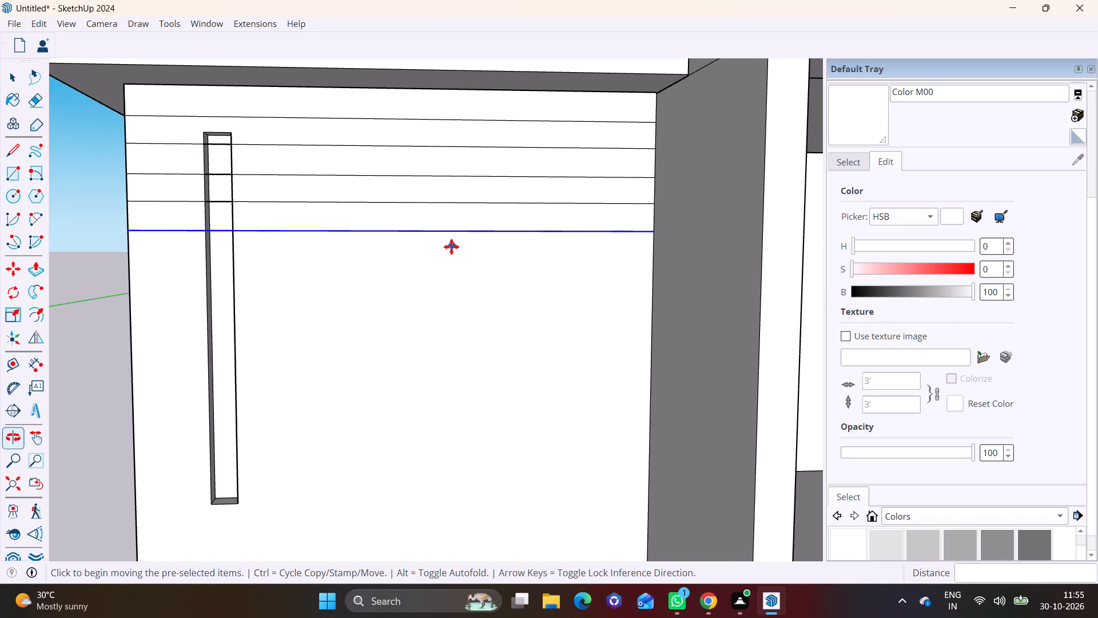
{"action": "left_click", "coordinate": [451, 232]}
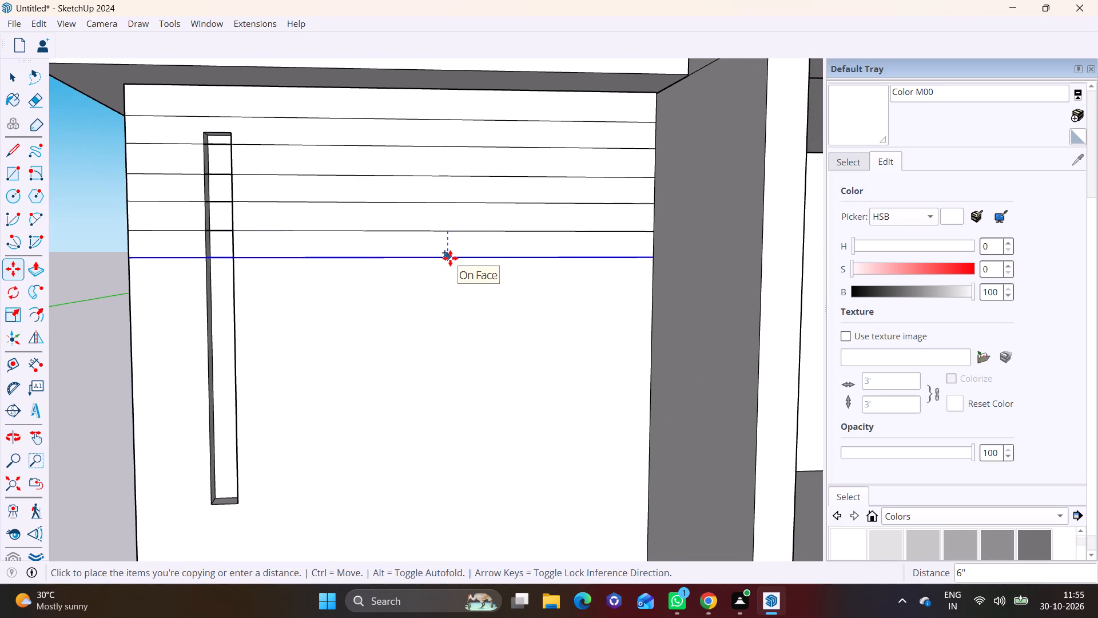
{"action": "left_click", "coordinate": [450, 258]}
{"action": "left_click", "coordinate": [450, 258]}
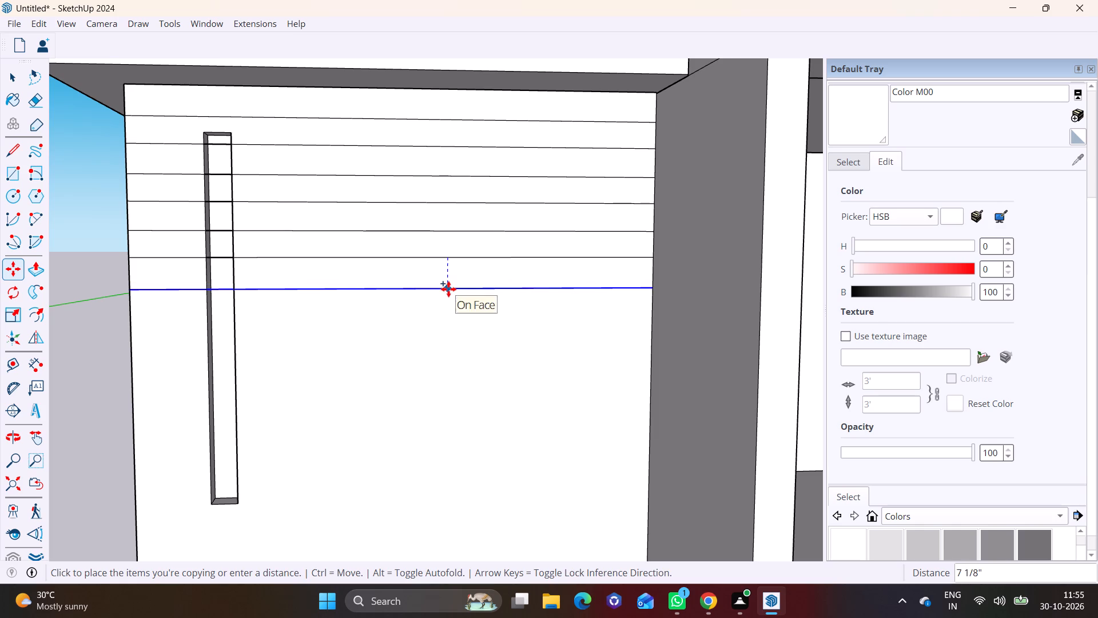
{"action": "left_click", "coordinate": [448, 289]}
{"action": "left_click", "coordinate": [438, 290]}
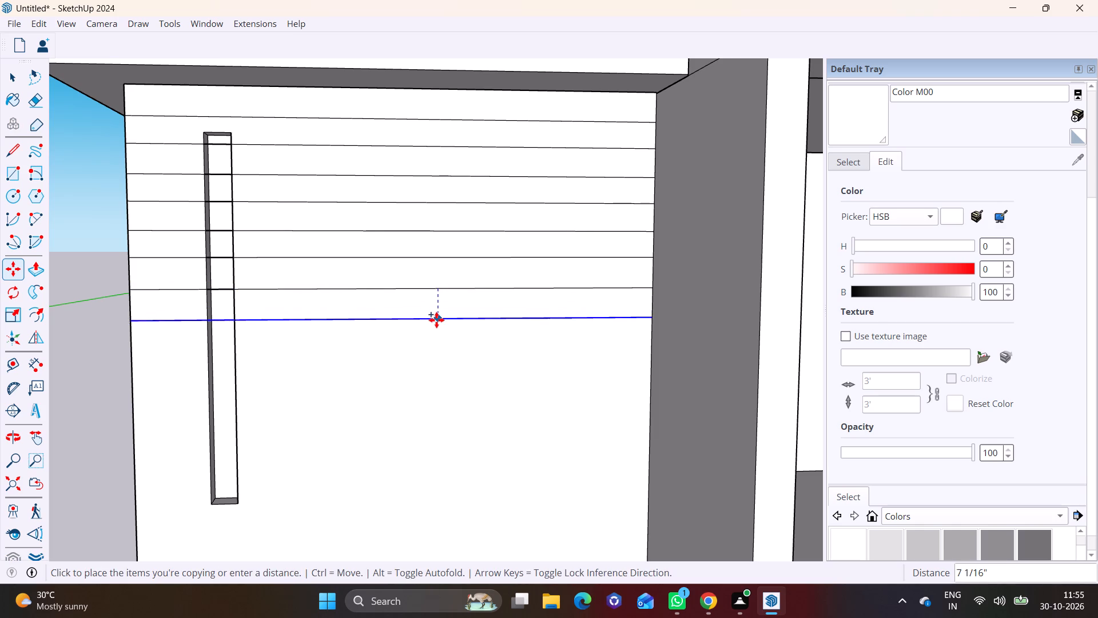
{"action": "left_click", "coordinate": [436, 320]}
{"action": "left_click", "coordinate": [432, 320]}
{"action": "left_click", "coordinate": [433, 350]}
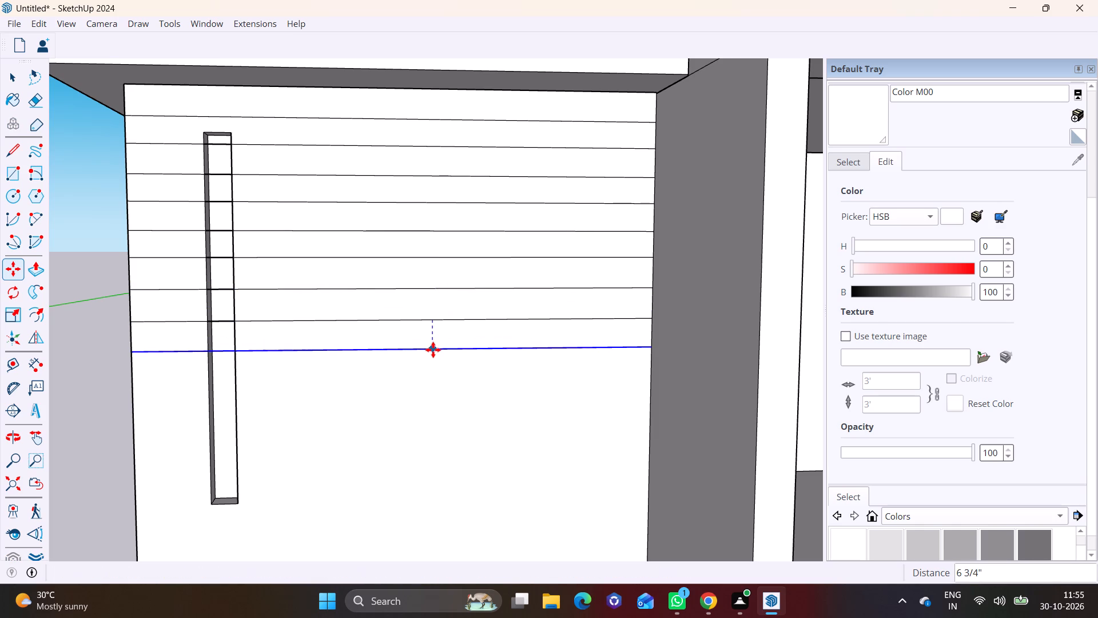
{"action": "left_click", "coordinate": [429, 348]}
{"action": "left_click", "coordinate": [431, 378]}
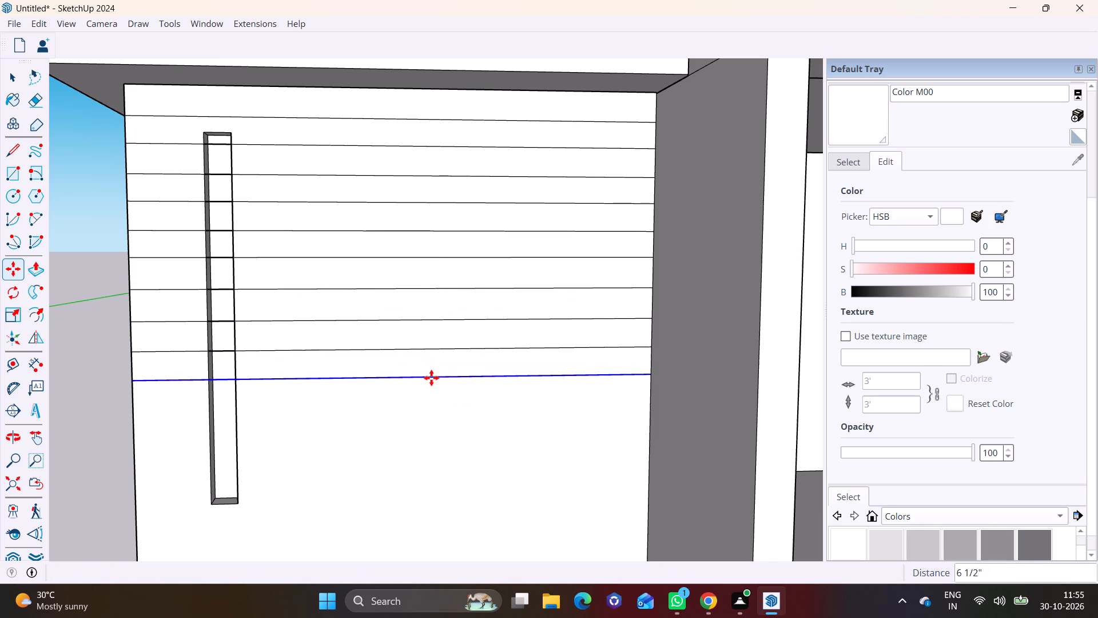
Add seven more line copies about 6" apart down to just above the wall's base, leaving a slightly larger final gap.
{"action": "middle_click_drag", "start_coordinate": [431, 378], "coordinate": [421, 276], "text": "shift"}
{"action": "left_click", "coordinate": [410, 273]}
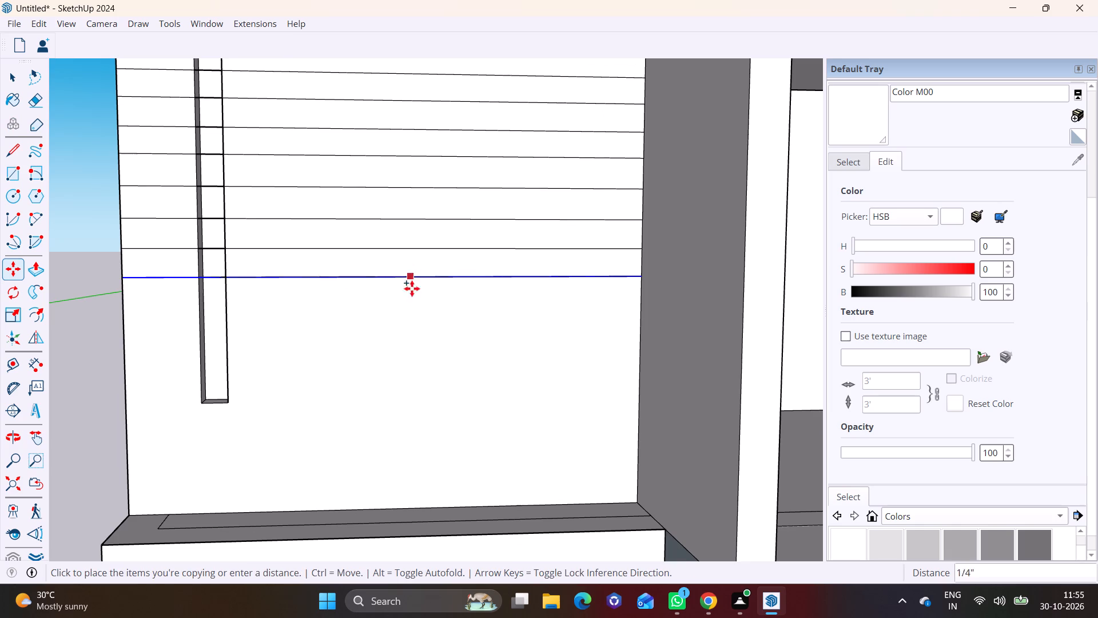
{"action": "left_click", "coordinate": [415, 304]}
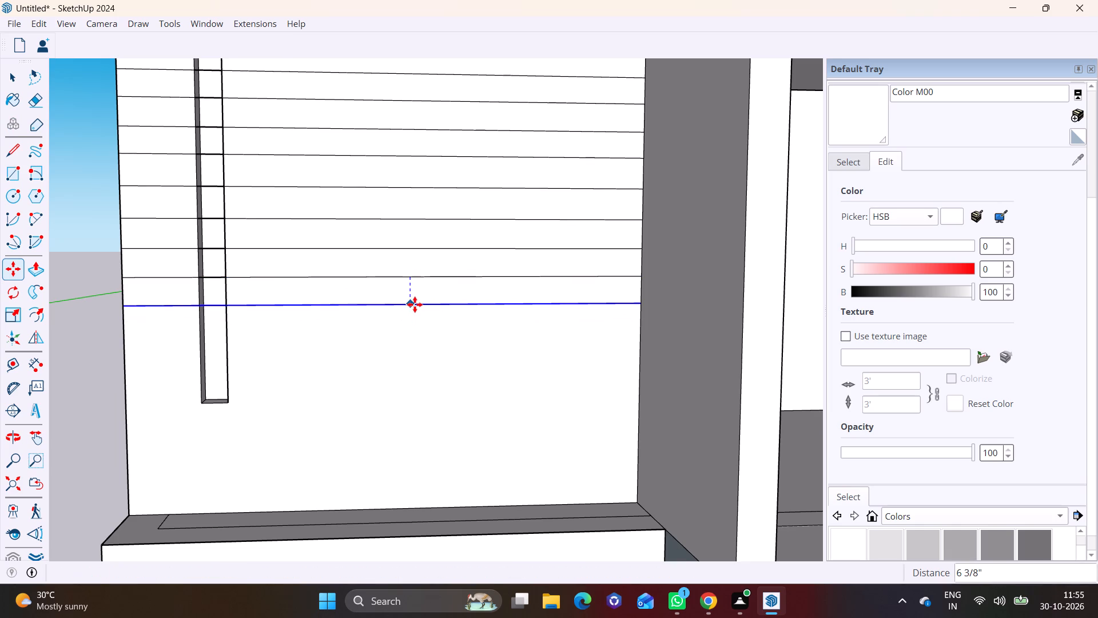
{"action": "left_click", "coordinate": [416, 308]}
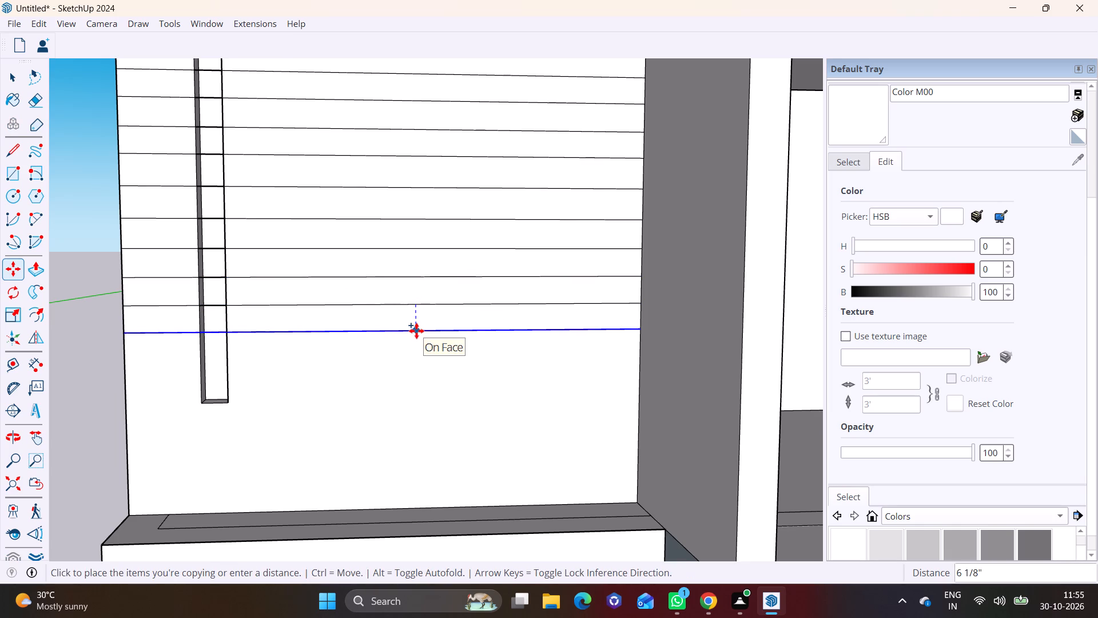
{"action": "left_click", "coordinate": [416, 333]}
{"action": "left_click", "coordinate": [410, 334]}
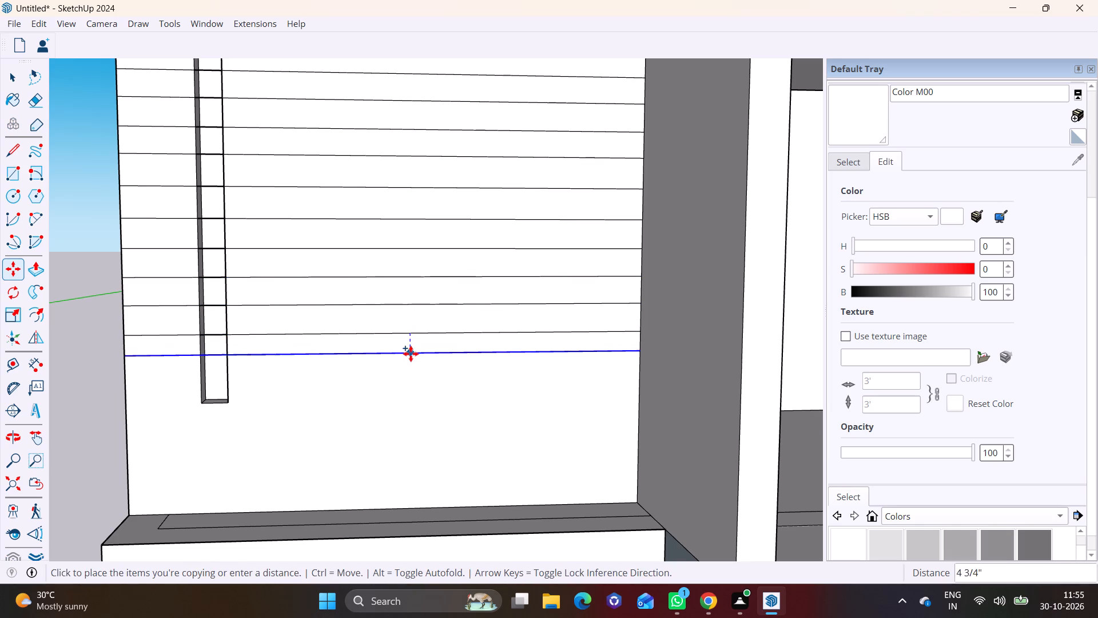
{"action": "left_click", "coordinate": [411, 361]}
{"action": "left_click", "coordinate": [412, 359]}
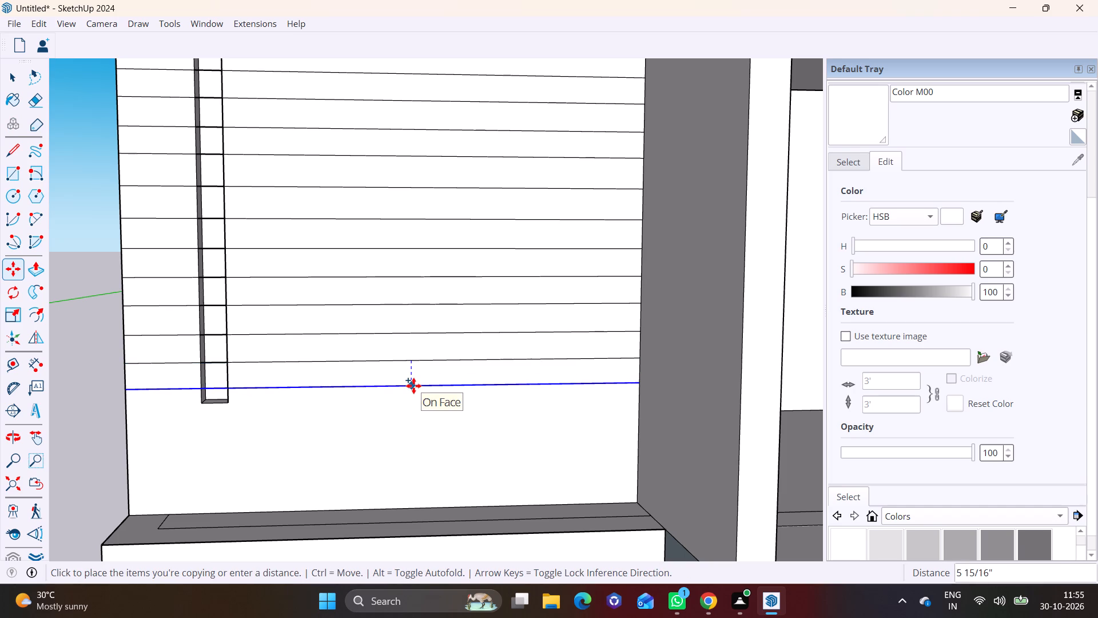
{"action": "left_click", "coordinate": [413, 386]}
{"action": "left_click", "coordinate": [397, 387]}
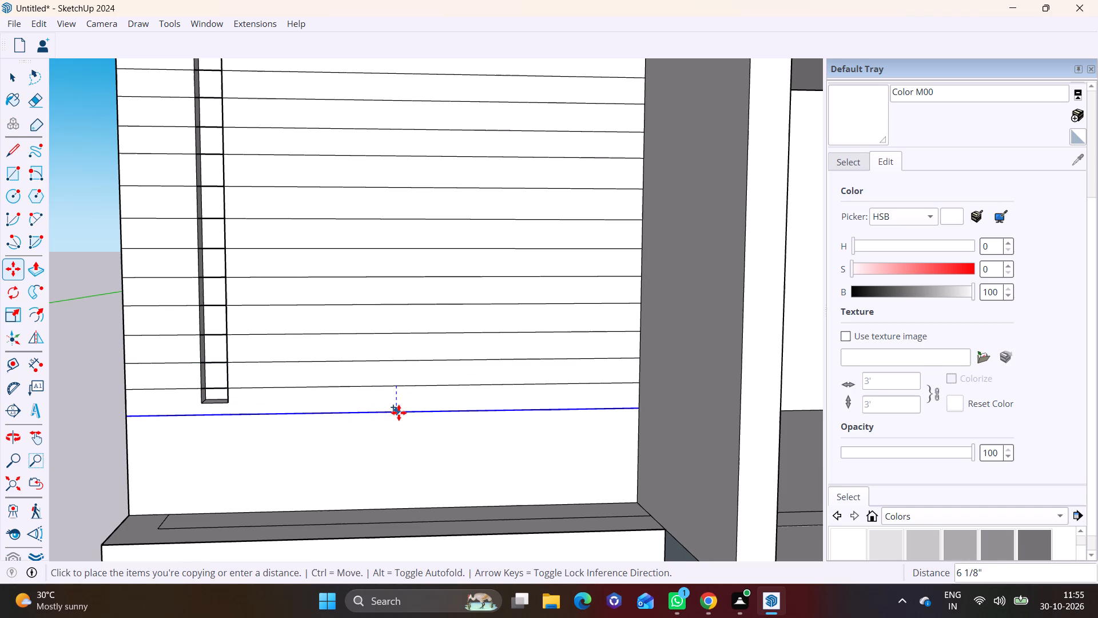
{"action": "left_click", "coordinate": [399, 413]}
{"action": "left_click", "coordinate": [397, 412]}
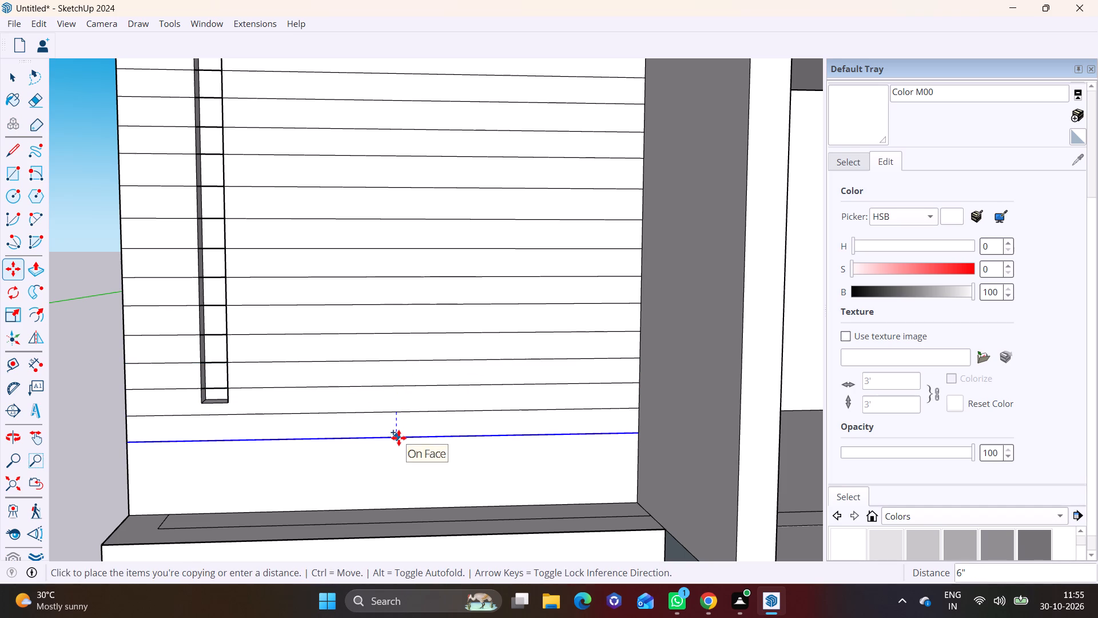
{"action": "left_click", "coordinate": [399, 441]}
{"action": "left_click", "coordinate": [400, 444]}
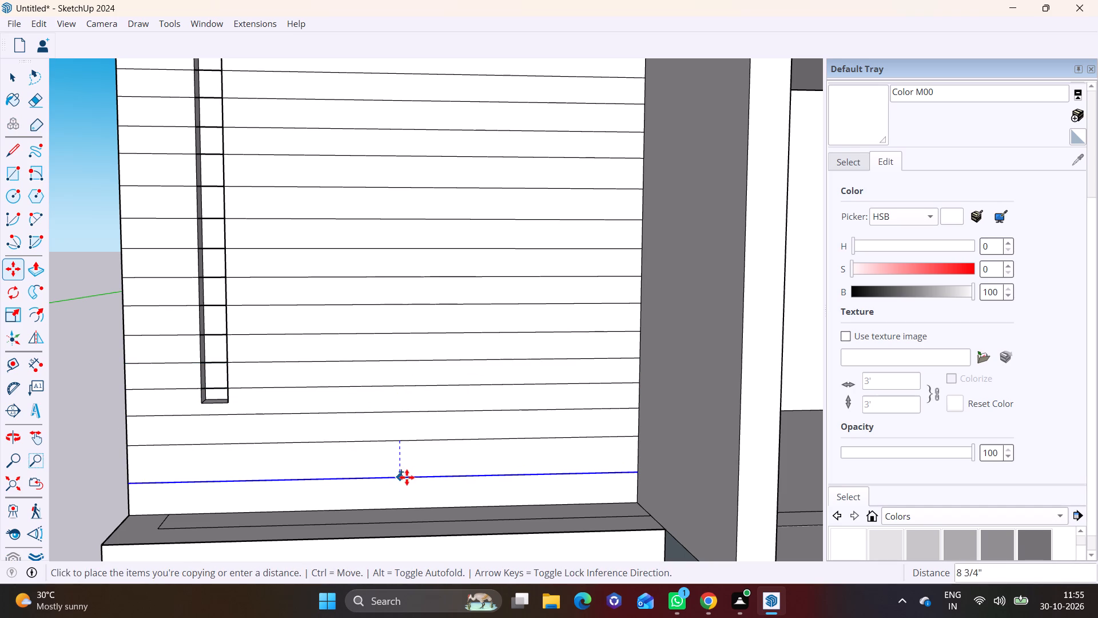
{"action": "left_click", "coordinate": [404, 473]}
{"action": "key", "text": "space"}
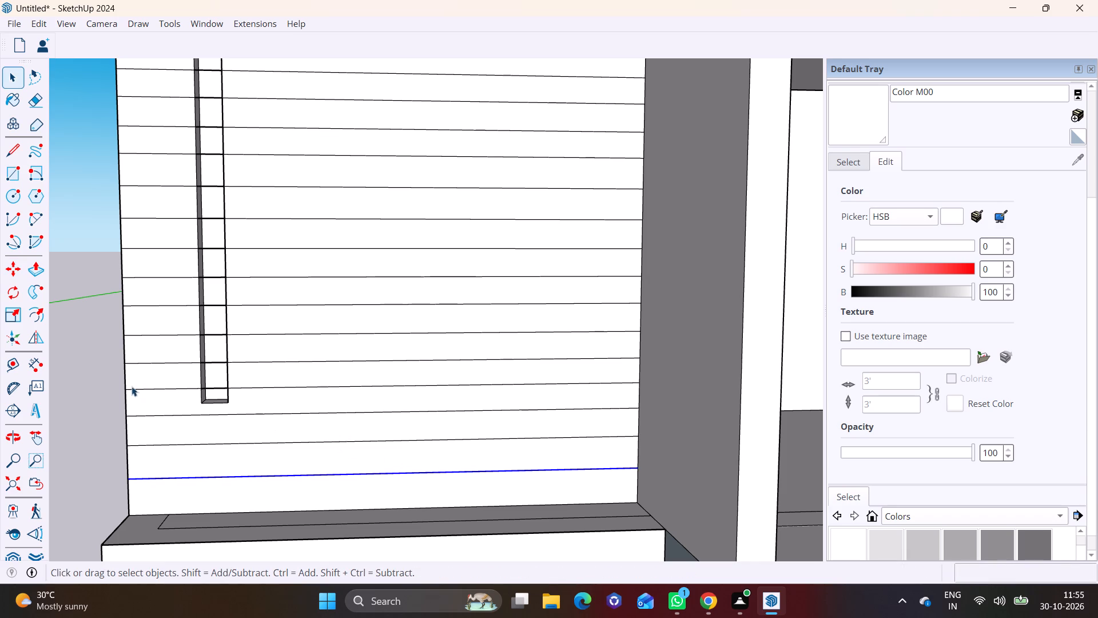
{"action": "left_click", "coordinate": [107, 367]}
Erase the four lowest horizontal line segments that cross the inside of the vertical groove.
{"action": "scroll", "coordinate": [200, 326], "scroll_direction": "down", "scroll_amount": 3}
{"action": "middle_click_drag", "start_coordinate": [225, 332], "coordinate": [93, 334]}
{"action": "scroll", "coordinate": [172, 316], "scroll_direction": "up", "scroll_amount": 6}
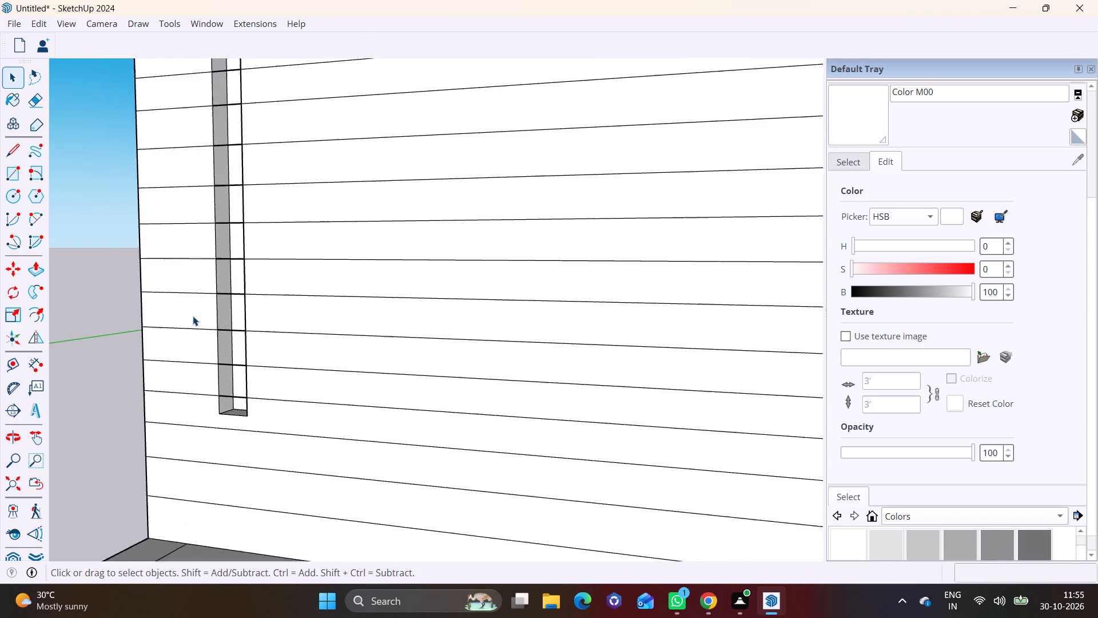
{"action": "scroll", "coordinate": [193, 316], "scroll_direction": "up", "scroll_amount": 8}
{"action": "middle_click_drag", "start_coordinate": [246, 342], "coordinate": [330, 376]}
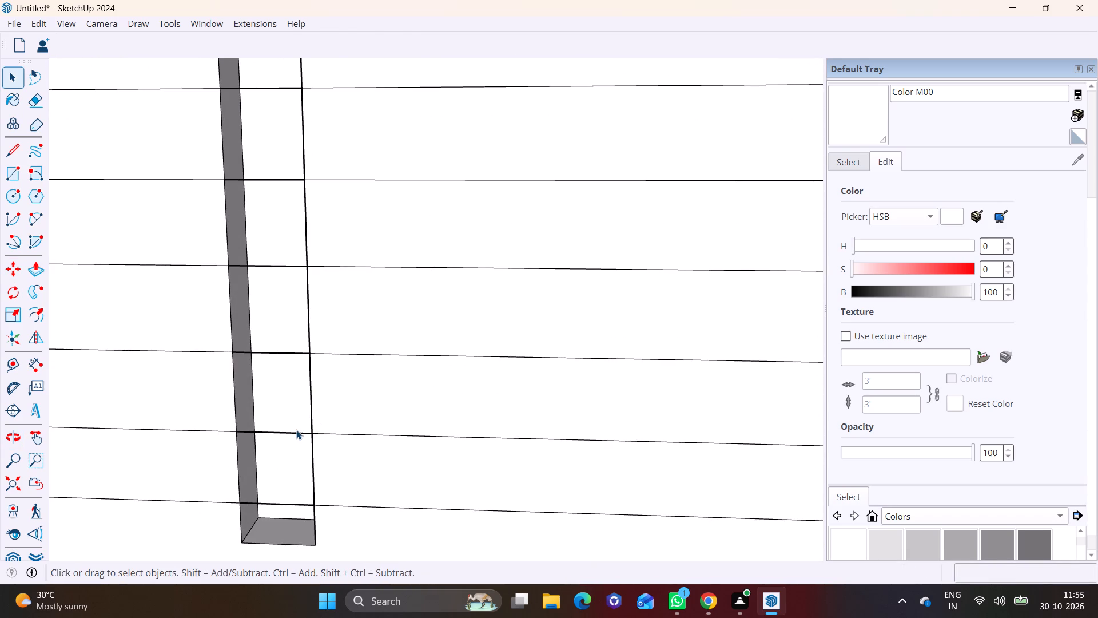
{"action": "left_click", "coordinate": [295, 432]}
{"action": "right_click", "coordinate": [295, 432]}
{"action": "left_click", "coordinate": [324, 461]}
{"action": "left_click", "coordinate": [289, 502]}
{"action": "right_click", "coordinate": [289, 502]}
{"action": "left_click", "coordinate": [283, 501]}
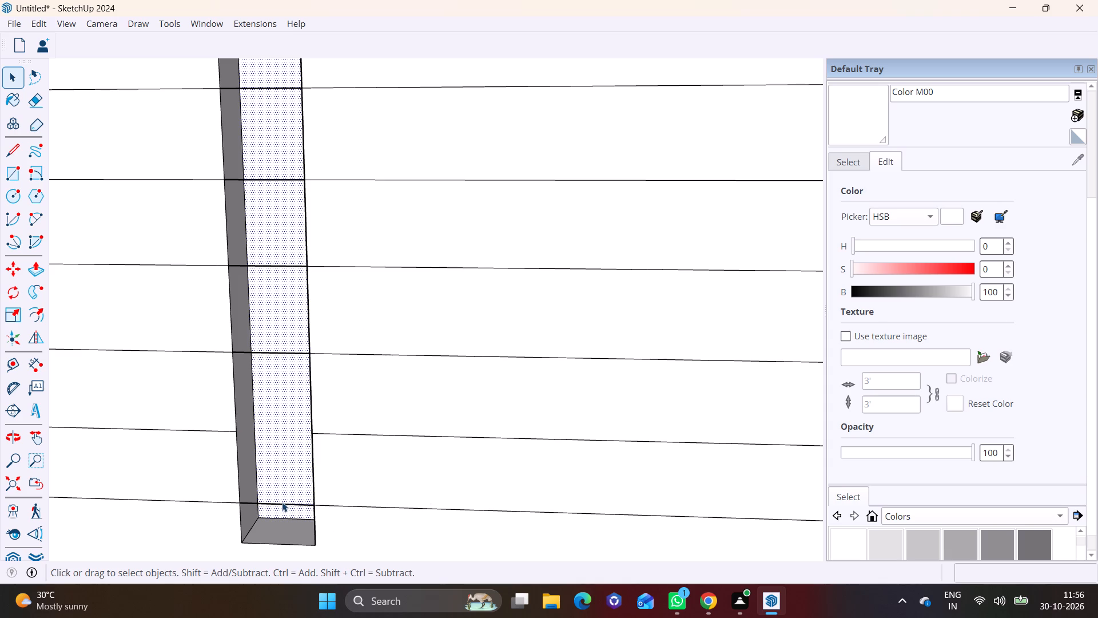
{"action": "left_click", "coordinate": [283, 502]}
{"action": "left_click", "coordinate": [305, 506]}
{"action": "right_click", "coordinate": [306, 505]}
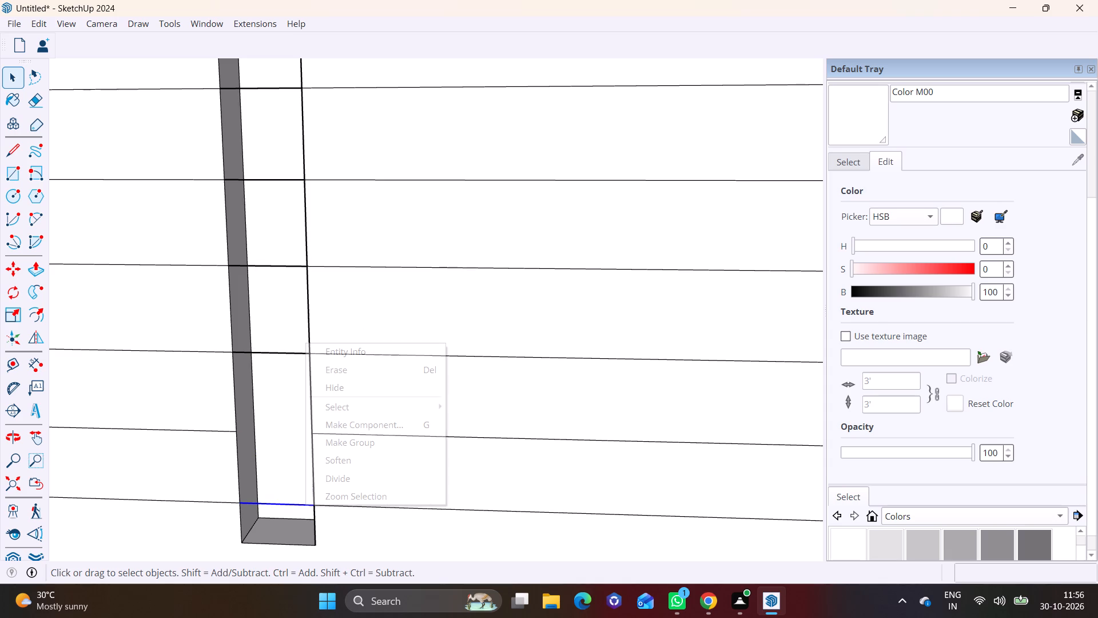
{"action": "left_click", "coordinate": [357, 374]}
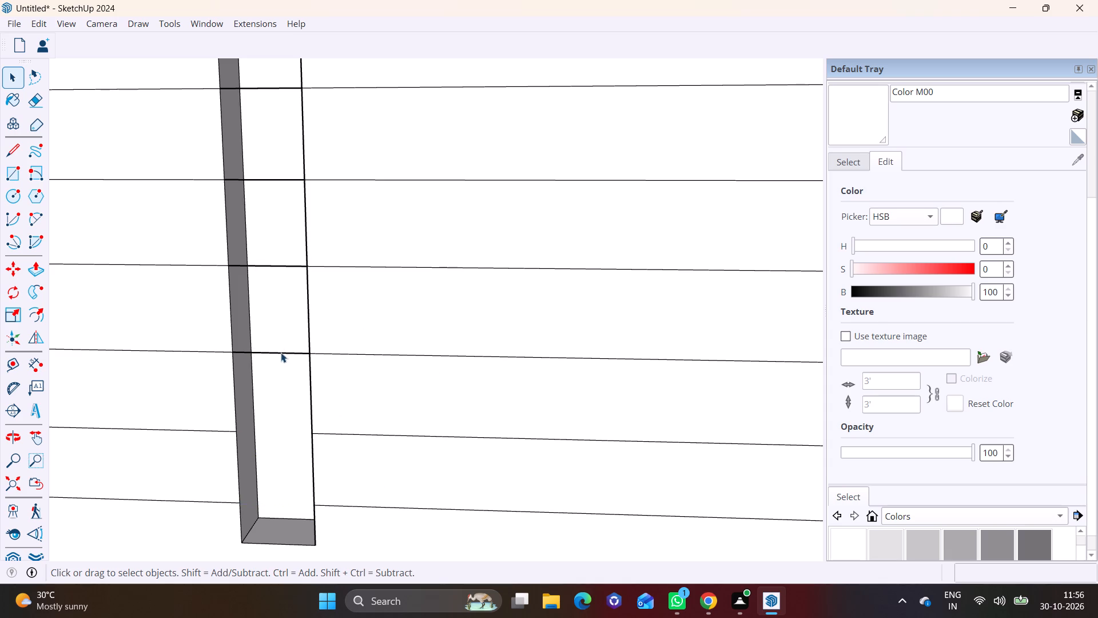
{"action": "left_click", "coordinate": [281, 352]}
{"action": "right_click", "coordinate": [281, 352]}
{"action": "left_click", "coordinate": [306, 382]}
{"action": "left_click", "coordinate": [281, 267]}
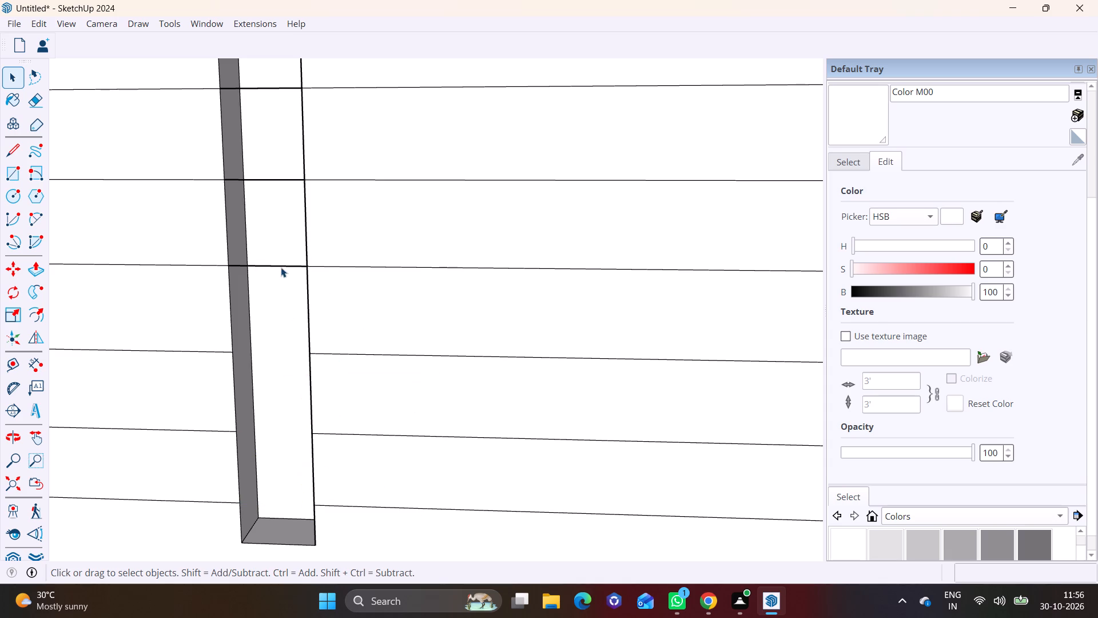
{"action": "right_click", "coordinate": [281, 267]}
{"action": "left_click", "coordinate": [299, 299]}
Erase the three lowest remaining horizontal line segments that cross the inside of the vertical groove.
{"action": "scroll", "coordinate": [288, 255], "scroll_direction": "down", "scroll_amount": 3}
{"action": "middle_click_drag", "start_coordinate": [289, 255], "coordinate": [280, 435]}
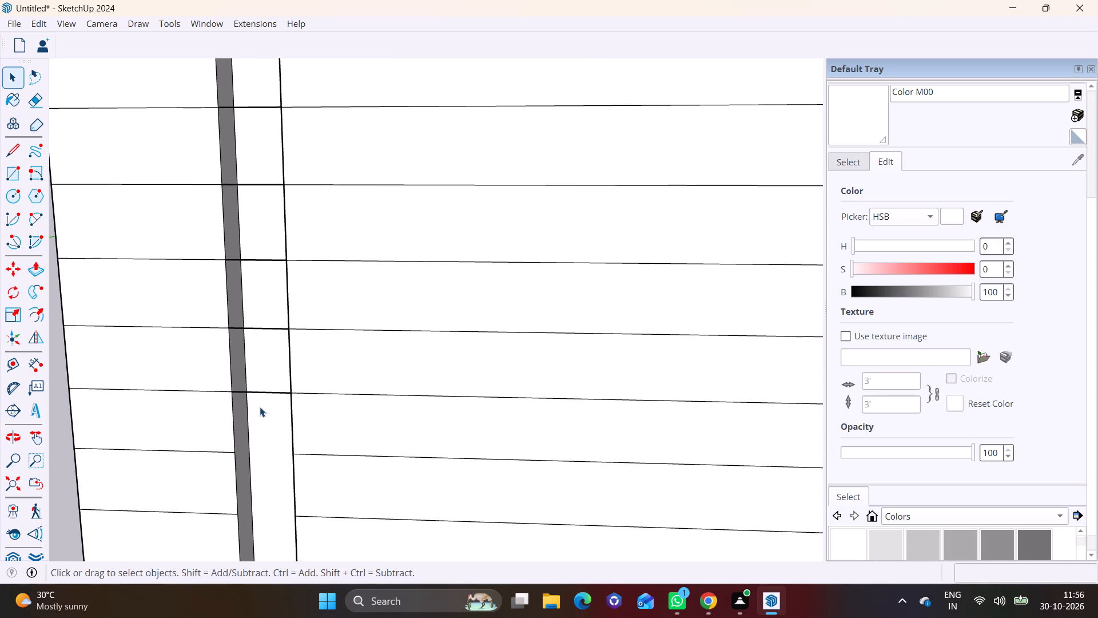
{"action": "left_click", "coordinate": [266, 389]}
{"action": "left_click", "coordinate": [270, 395]}
{"action": "right_click", "coordinate": [271, 391]}
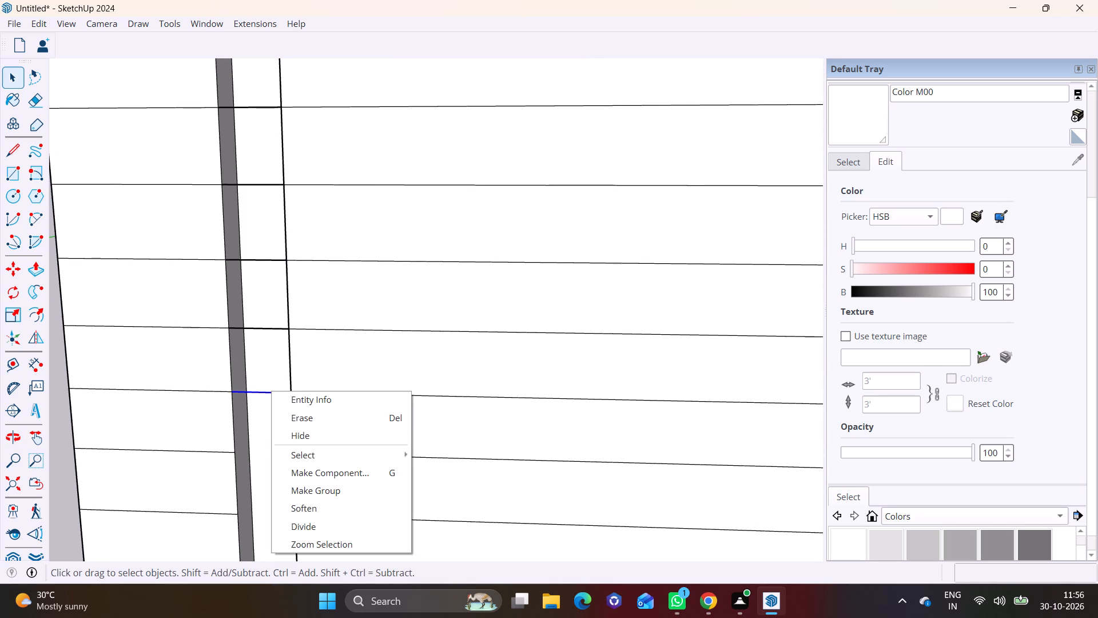
{"action": "left_click", "coordinate": [313, 417]}
{"action": "left_click", "coordinate": [277, 328]}
{"action": "right_click", "coordinate": [277, 328]}
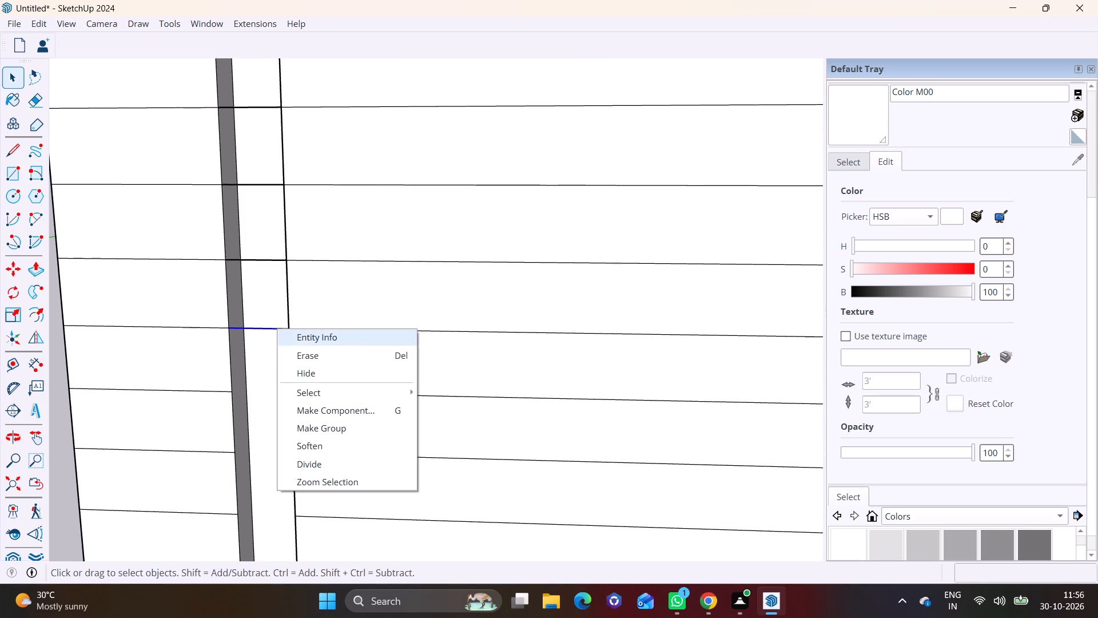
{"action": "left_click", "coordinate": [291, 354]}
{"action": "left_click", "coordinate": [266, 260]}
{"action": "right_click", "coordinate": [266, 260]}
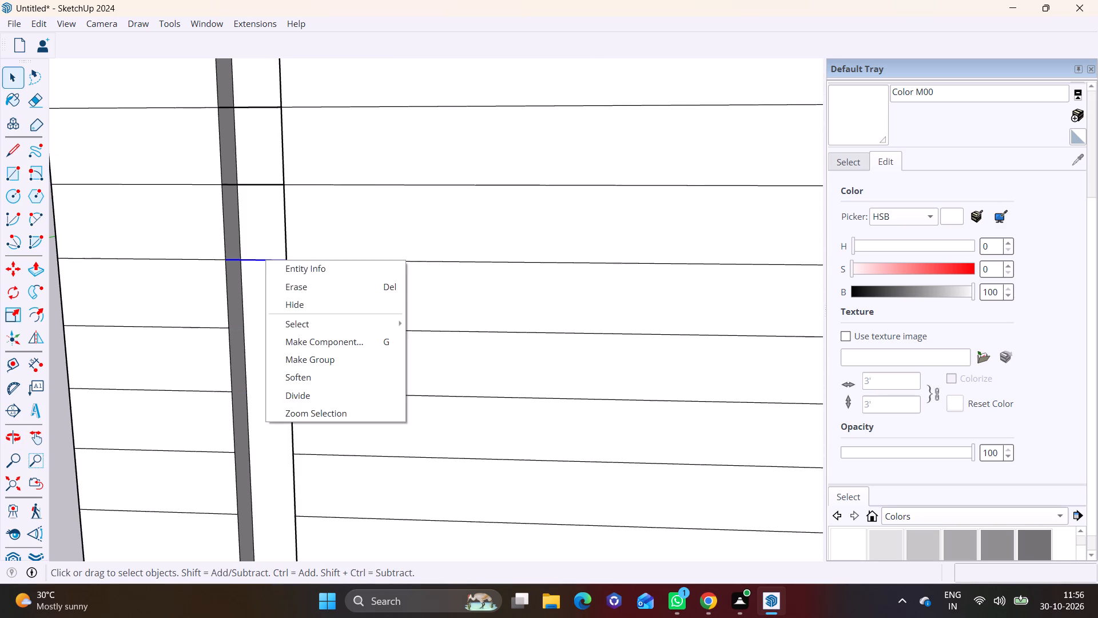
{"action": "left_click", "coordinate": [290, 289]}
Erase the next four horizontal line segments crossing the groove, working upward.
{"action": "scroll", "coordinate": [289, 285], "scroll_direction": "down", "scroll_amount": 3}
{"action": "middle_click_drag", "start_coordinate": [295, 258], "coordinate": [303, 508]}
{"action": "scroll", "coordinate": [283, 474], "scroll_direction": "up", "scroll_amount": 2}
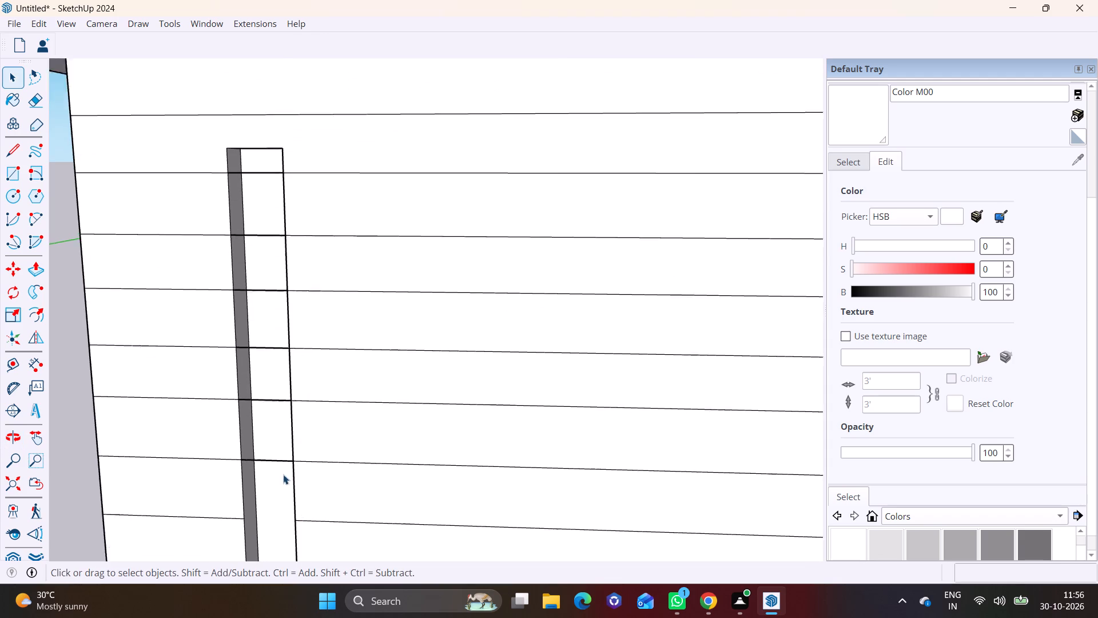
{"action": "scroll", "coordinate": [283, 474], "scroll_direction": "up", "scroll_amount": 1}
{"action": "left_click", "coordinate": [276, 458]}
{"action": "right_click", "coordinate": [276, 458]}
{"action": "left_click", "coordinate": [327, 328]}
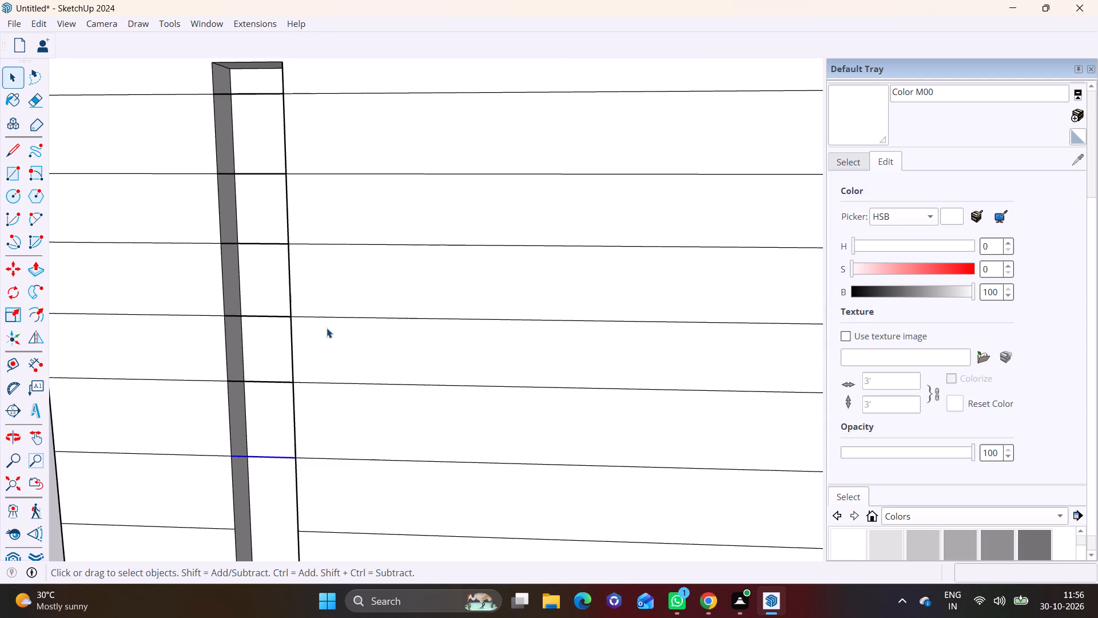
{"action": "left_click", "coordinate": [276, 380]}
{"action": "right_click", "coordinate": [276, 380]}
{"action": "left_click", "coordinate": [272, 381]}
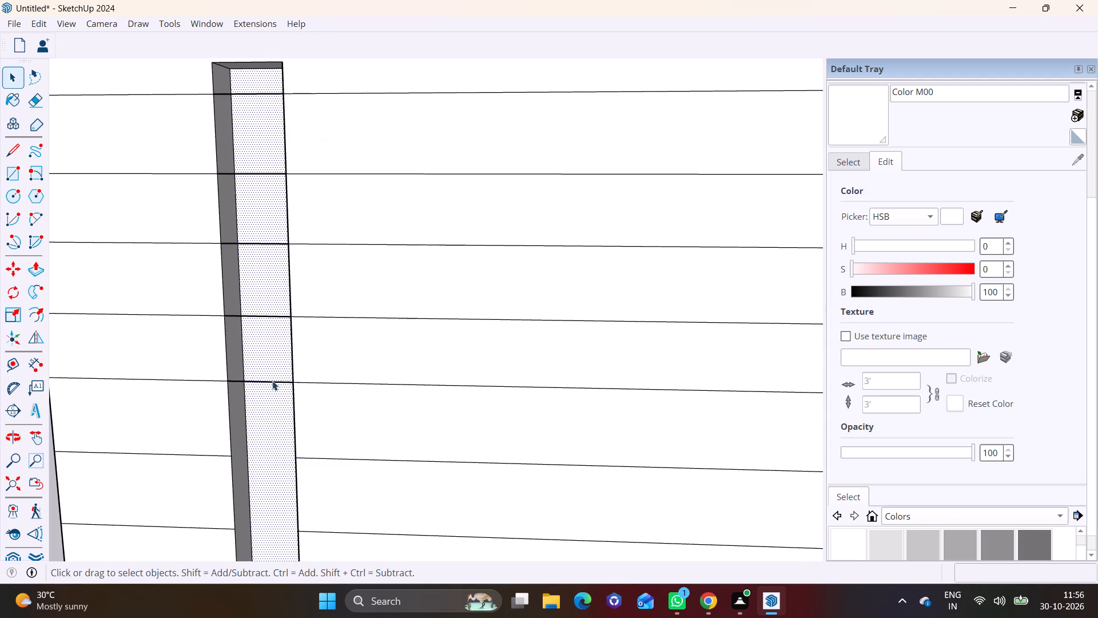
{"action": "right_click", "coordinate": [272, 383]}
{"action": "left_click", "coordinate": [295, 413]}
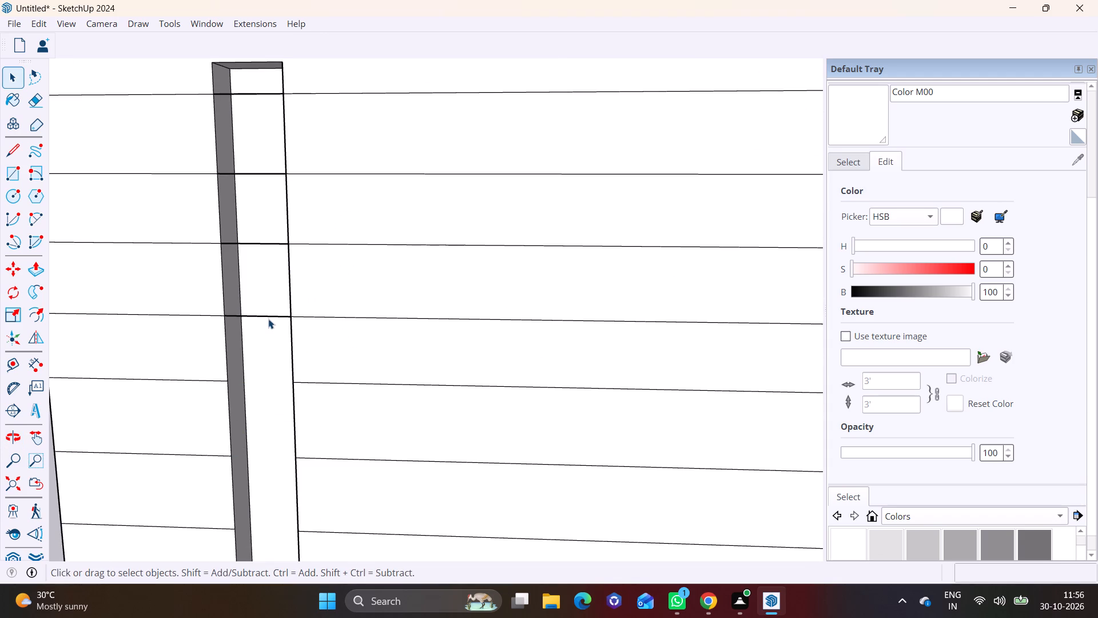
{"action": "left_click", "coordinate": [268, 317]}
{"action": "right_click", "coordinate": [268, 317]}
{"action": "left_click", "coordinate": [294, 342]}
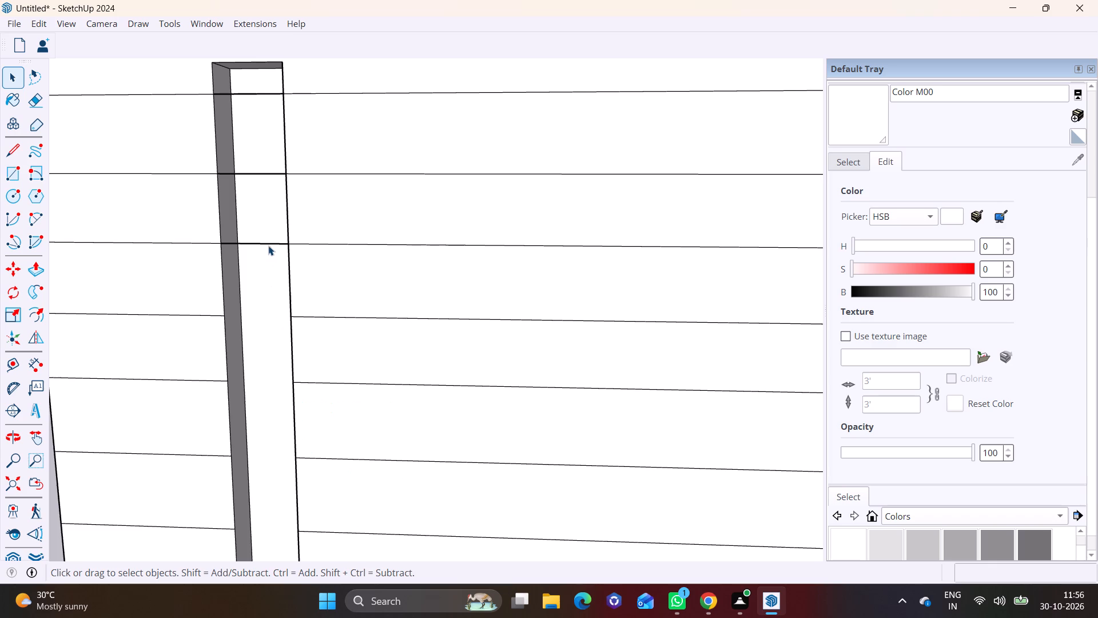
{"action": "left_click", "coordinate": [269, 244]}
{"action": "right_click", "coordinate": [269, 244]}
{"action": "left_click", "coordinate": [293, 268]}
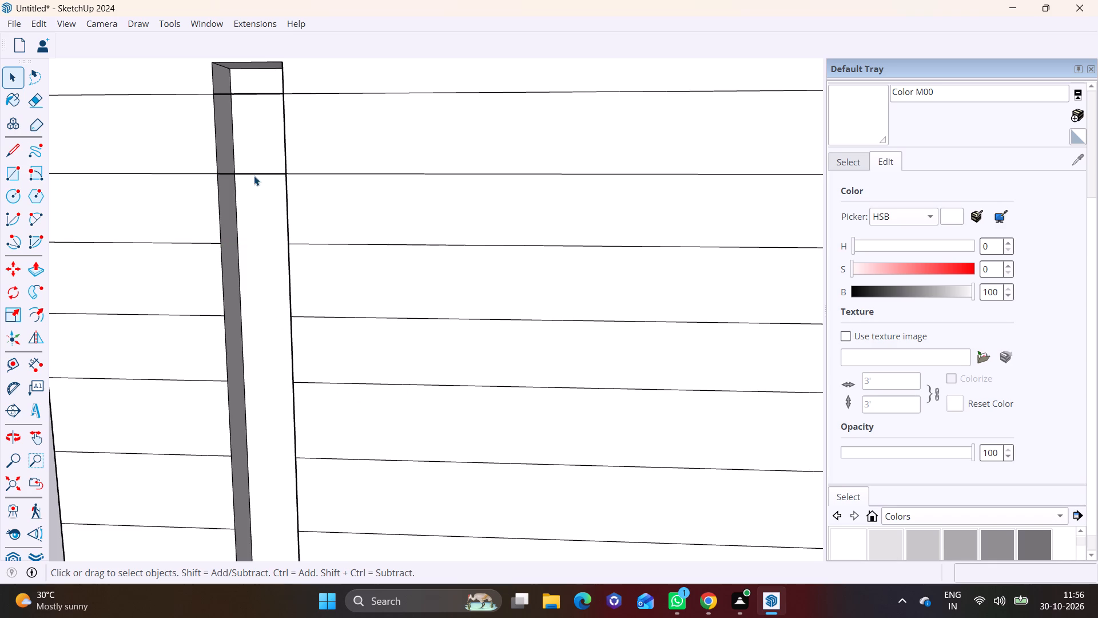
Erase the last two horizontal line segments near the top of the groove.
{"action": "left_click", "coordinate": [258, 171]}
{"action": "right_click", "coordinate": [258, 171]}
{"action": "left_click", "coordinate": [264, 180]}
{"action": "left_click", "coordinate": [250, 173]}
{"action": "right_click", "coordinate": [250, 173]}
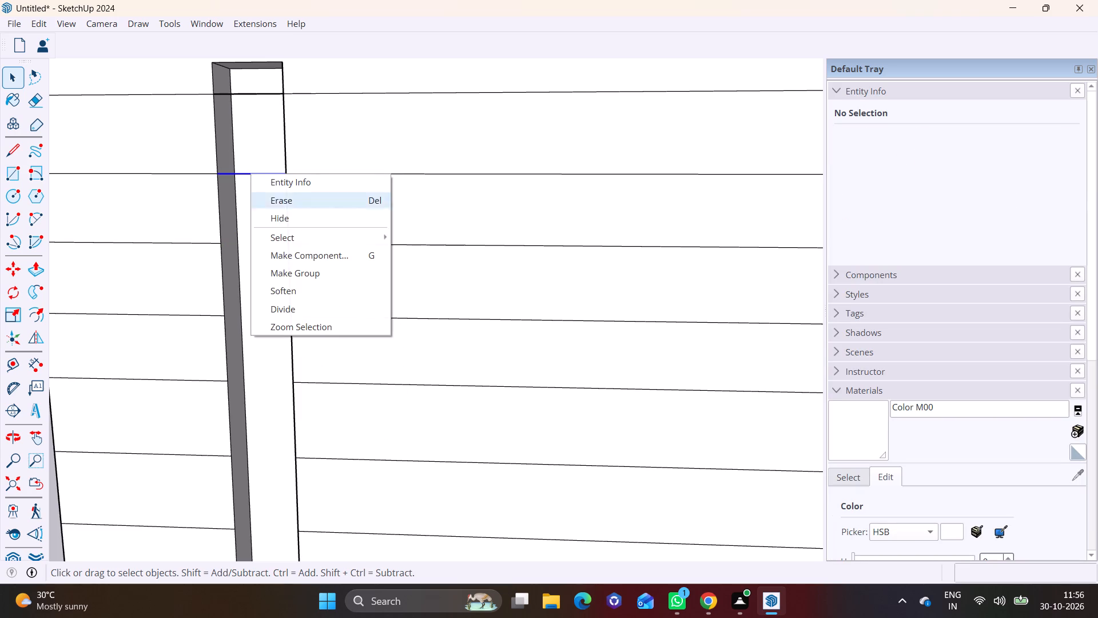
{"action": "left_click", "coordinate": [289, 200]}
{"action": "middle_click_drag", "start_coordinate": [264, 214], "coordinate": [308, 472]}
{"action": "scroll", "coordinate": [264, 214], "scroll_direction": "down", "scroll_amount": 1, "text": "shift"}
{"action": "scroll", "coordinate": [312, 374], "scroll_direction": "up", "scroll_amount": 5}
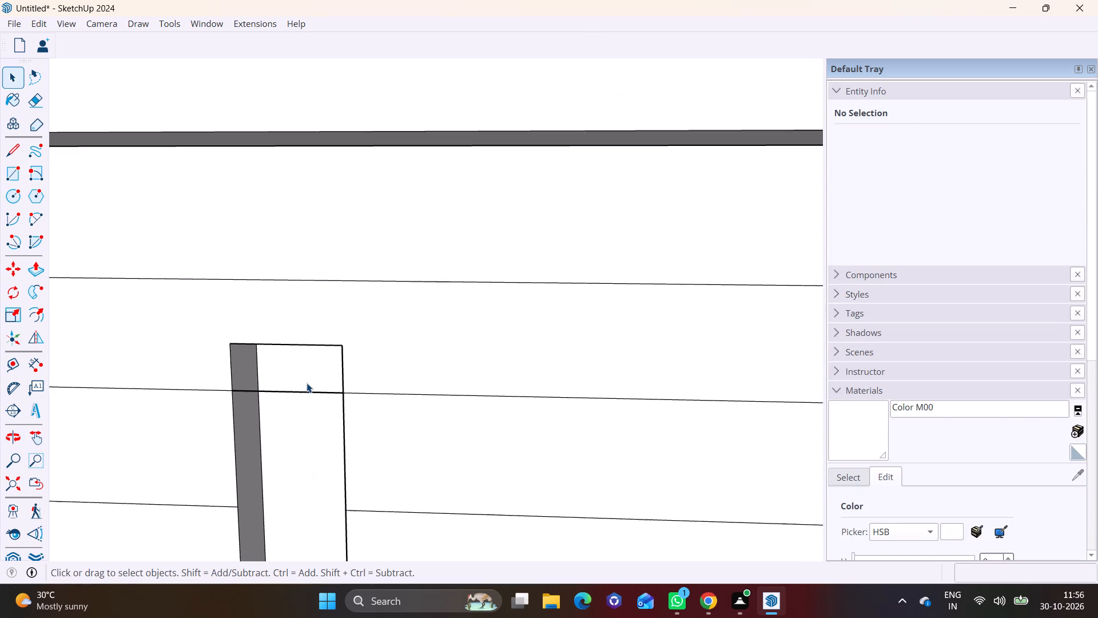
{"action": "scroll", "coordinate": [307, 383], "scroll_direction": "up", "scroll_amount": 1}
{"action": "left_click", "coordinate": [300, 393]}
{"action": "right_click", "coordinate": [300, 393]}
{"action": "left_click", "coordinate": [312, 419]}
Sample the cream material from the lower floor's back wall and paint the six middle strips beside the groove on the lined wall.
{"action": "scroll", "coordinate": [313, 410], "scroll_direction": "down", "scroll_amount": 5}
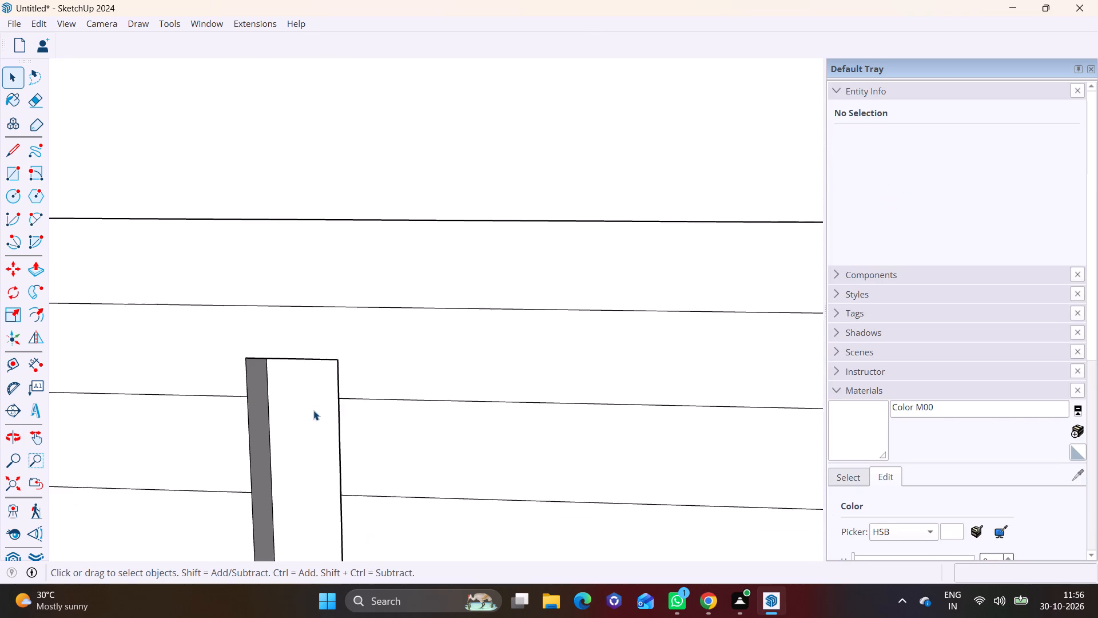
{"action": "scroll", "coordinate": [313, 410], "scroll_direction": "down", "scroll_amount": 16}
{"action": "middle_click_drag", "start_coordinate": [442, 484], "coordinate": [504, 381]}
{"action": "scroll", "coordinate": [428, 450], "scroll_direction": "down", "scroll_amount": 5}
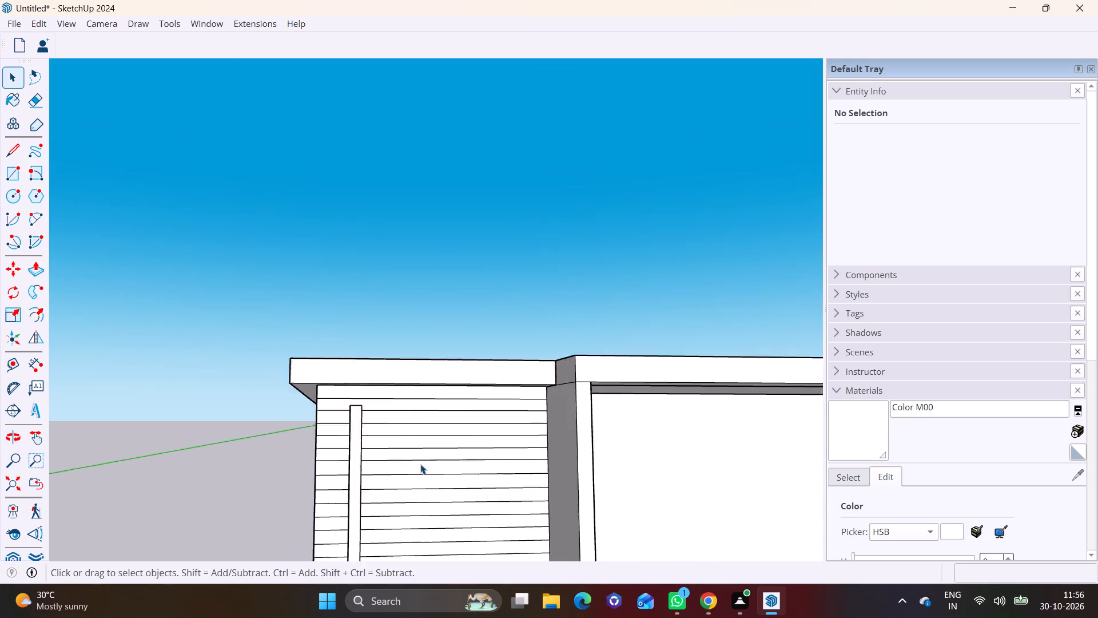
{"action": "scroll", "coordinate": [420, 464], "scroll_direction": "down", "scroll_amount": 2}
{"action": "middle_click_drag", "start_coordinate": [420, 464], "coordinate": [421, 349], "text": "shift"}
{"action": "scroll", "coordinate": [417, 386], "scroll_direction": "down", "scroll_amount": 3}
{"action": "middle_click_drag", "start_coordinate": [429, 404], "coordinate": [376, 430]}
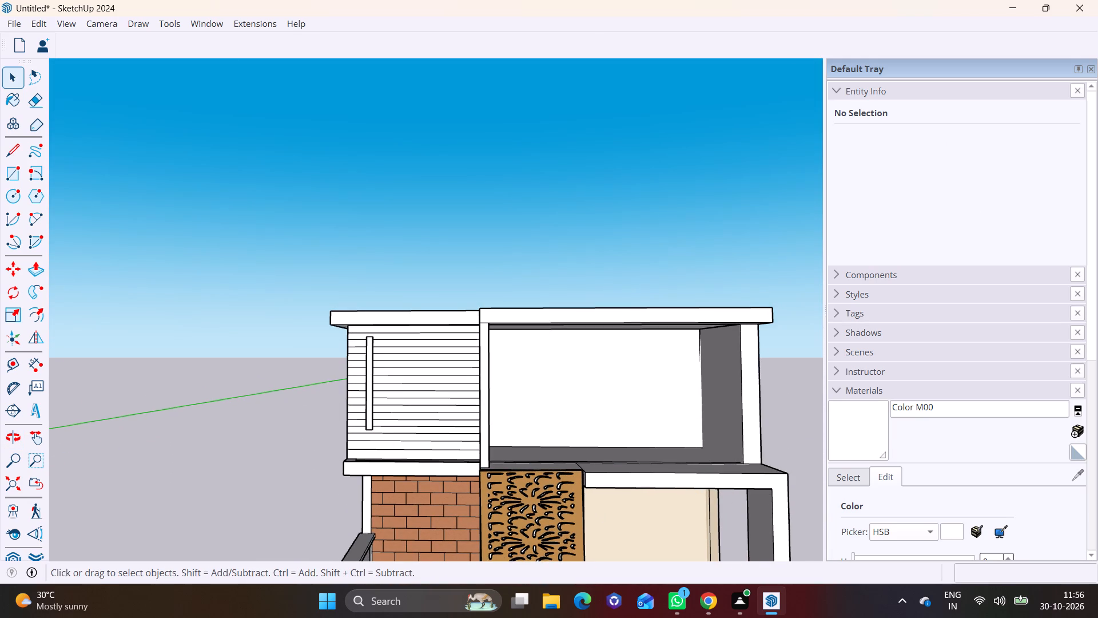
{"action": "left_click", "coordinate": [1076, 474]}
{"action": "left_click", "coordinate": [848, 477]}
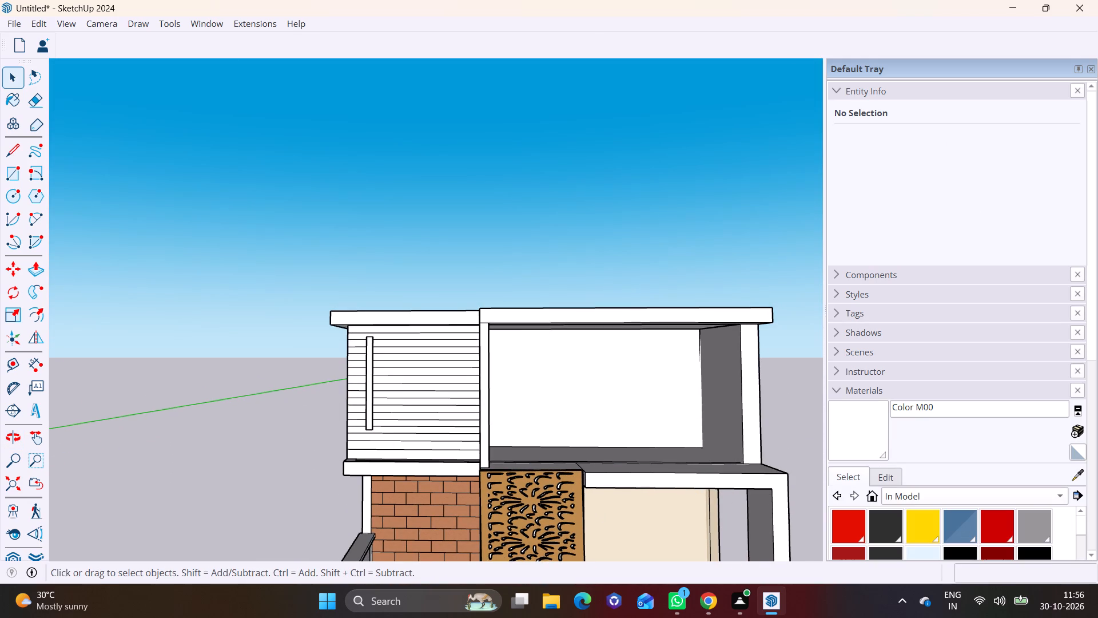
{"action": "left_click", "coordinate": [1072, 470]}
{"action": "left_click", "coordinate": [681, 532]}
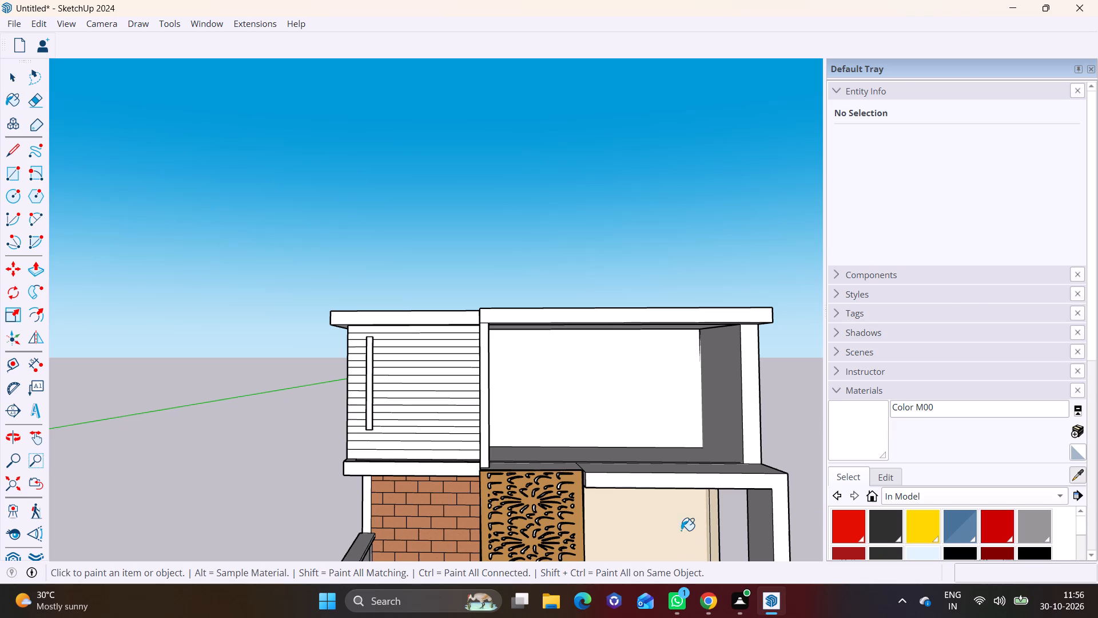
{"action": "scroll", "coordinate": [395, 403], "scroll_direction": "up", "scroll_amount": 6}
{"action": "left_click", "coordinate": [419, 348]}
{"action": "left_click", "coordinate": [415, 357]}
{"action": "left_click", "coordinate": [413, 370]}
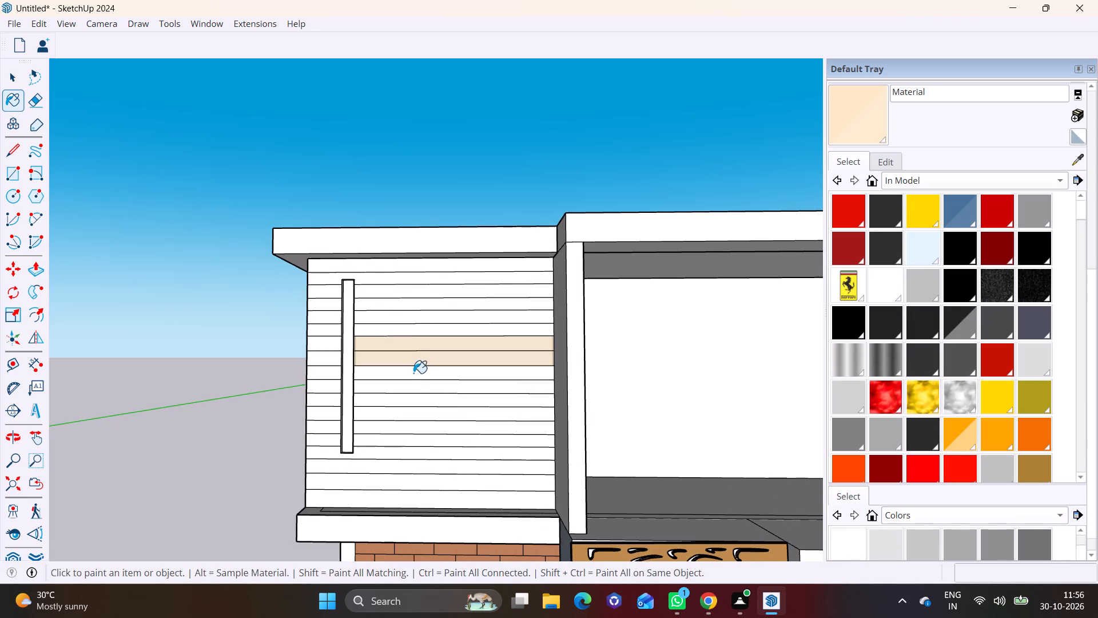
{"action": "left_click", "coordinate": [410, 387]}
{"action": "left_click", "coordinate": [409, 403]}
{"action": "left_click", "coordinate": [412, 420]}
{"action": "left_click", "coordinate": [409, 433]}
{"action": "left_click", "coordinate": [428, 412]}
Paint the remaining lower strips of the lined wall with the cream material, down to the wall's base.
{"action": "scroll", "coordinate": [426, 424], "scroll_direction": "up", "scroll_amount": 3}
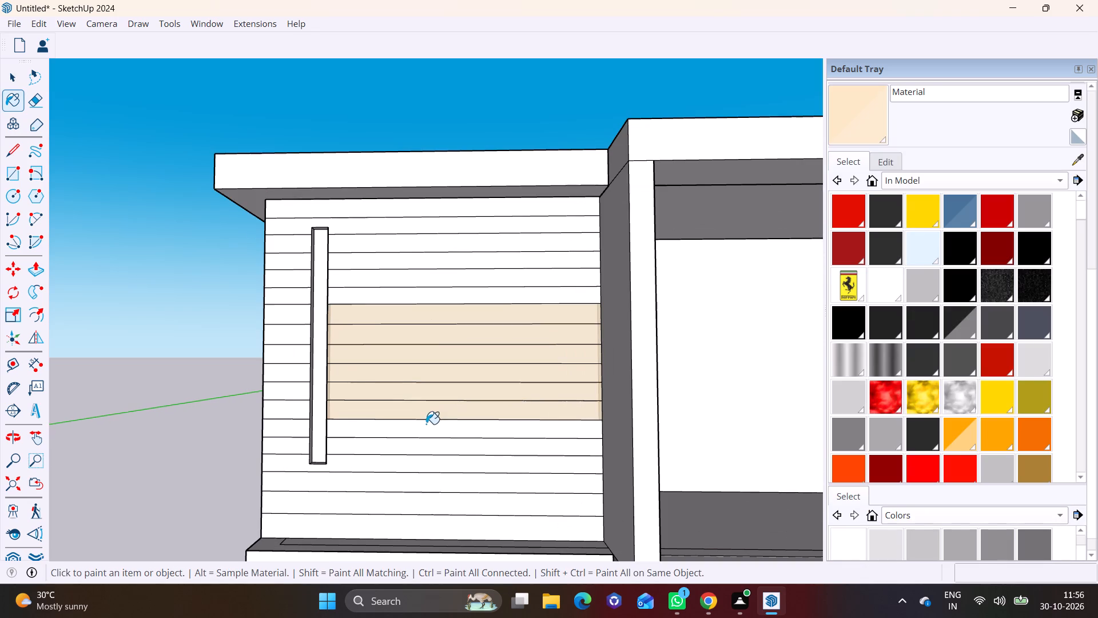
{"action": "left_click", "coordinate": [426, 425]}
{"action": "left_click", "coordinate": [423, 447]}
{"action": "left_click", "coordinate": [424, 468]}
{"action": "left_click", "coordinate": [424, 478]}
{"action": "left_click", "coordinate": [424, 507]}
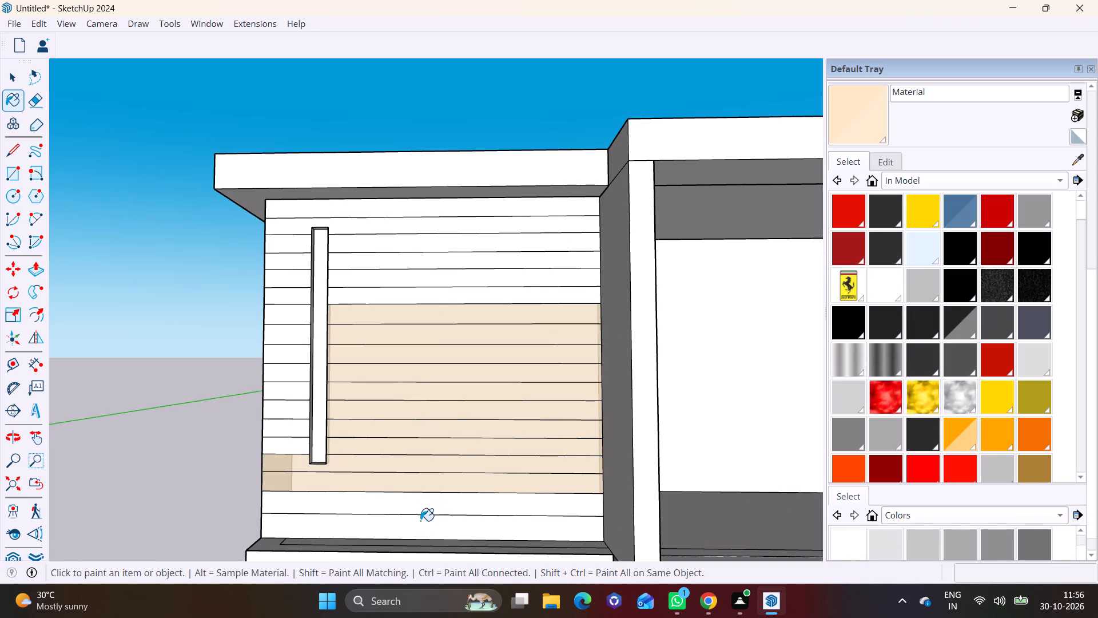
{"action": "left_click", "coordinate": [420, 528]}
Paint the upper strips of the lined wall with the cream material, up to the roof slab.
{"action": "left_click", "coordinate": [429, 302]}
{"action": "left_click", "coordinate": [429, 281]}
{"action": "left_click", "coordinate": [431, 266]}
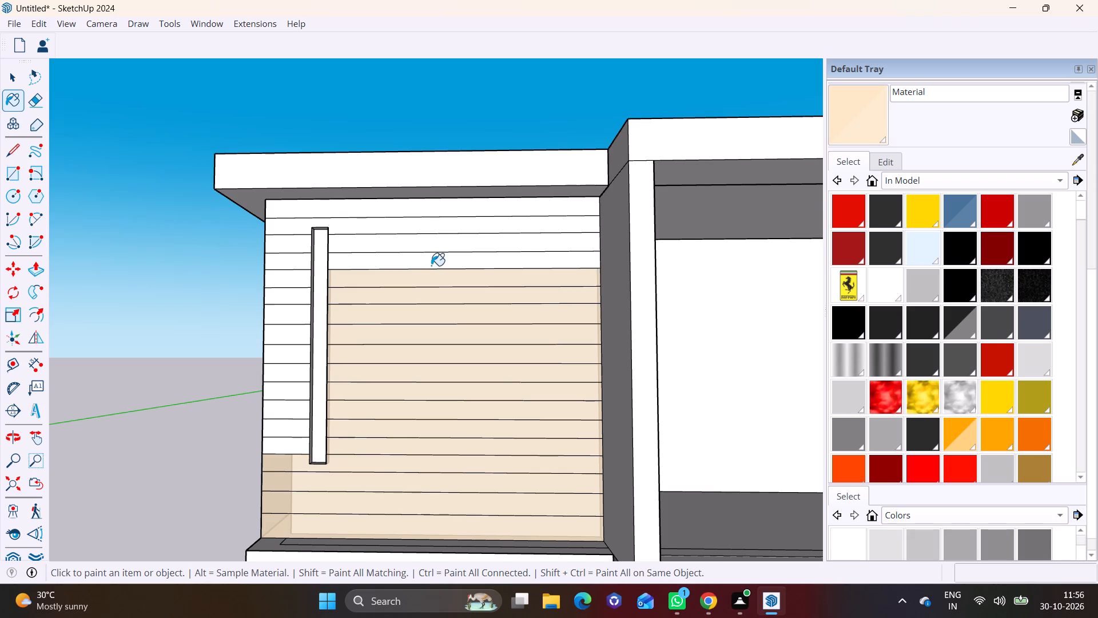
{"action": "left_click", "coordinate": [439, 247]}
{"action": "left_click", "coordinate": [439, 231]}
{"action": "left_click", "coordinate": [440, 217]}
{"action": "left_click", "coordinate": [415, 210]}
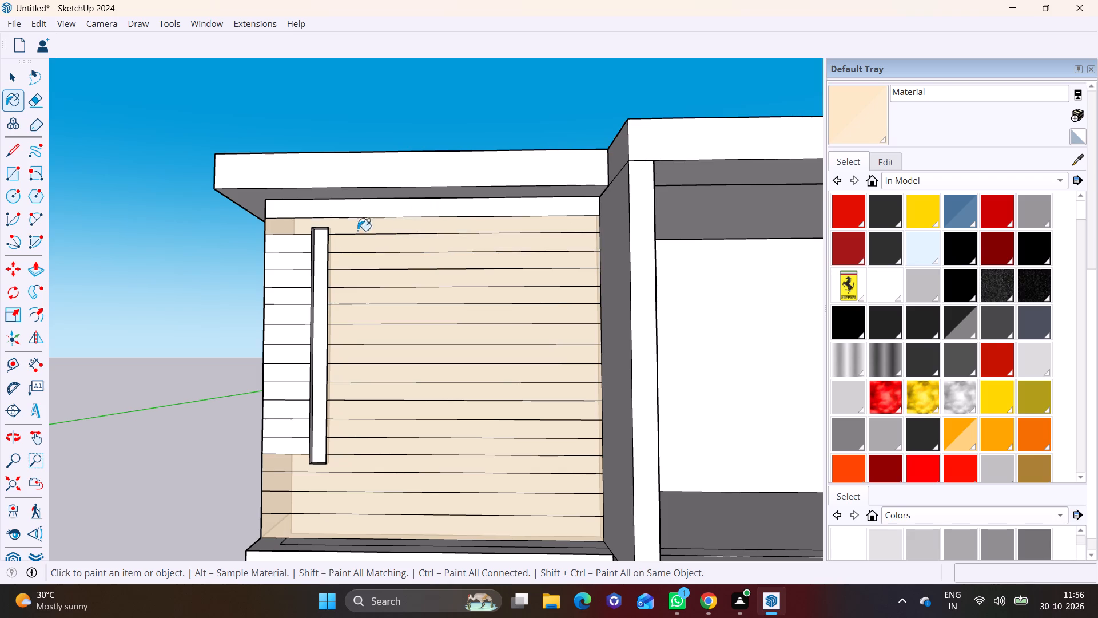
Paint all the short strips between the groove and the wall's outer edge with the cream material.
{"action": "left_click", "coordinate": [282, 245]}
{"action": "left_click", "coordinate": [283, 272]}
{"action": "left_click", "coordinate": [287, 260]}
{"action": "left_click", "coordinate": [284, 297]}
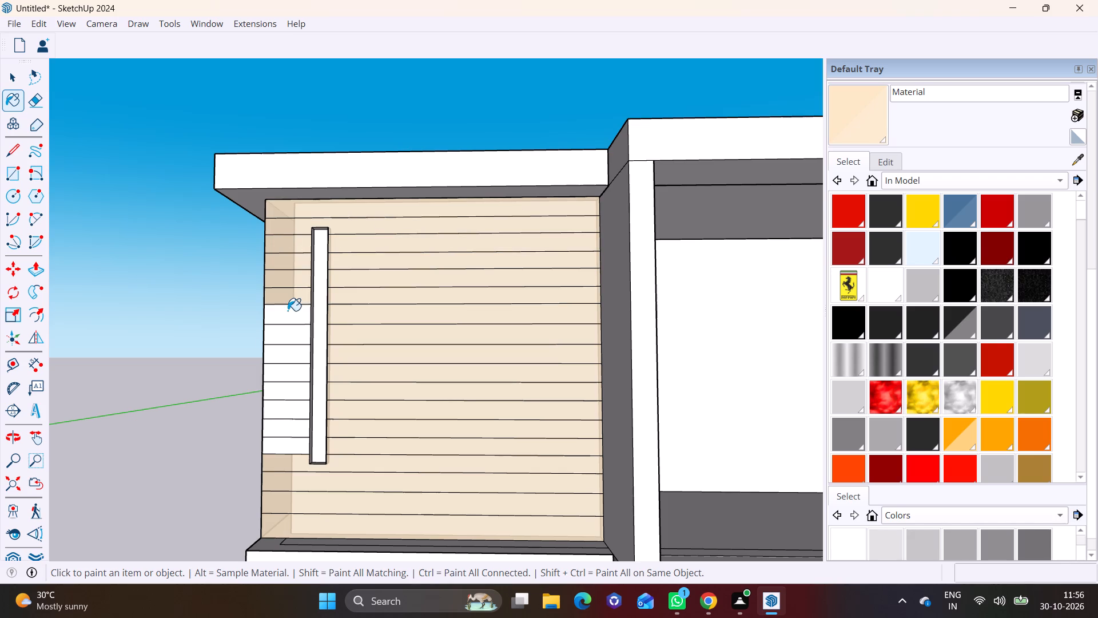
{"action": "left_click", "coordinate": [288, 311]}
{"action": "left_click", "coordinate": [288, 335]}
{"action": "left_click", "coordinate": [284, 358]}
{"action": "left_click", "coordinate": [284, 383]}
{"action": "left_click", "coordinate": [281, 412]}
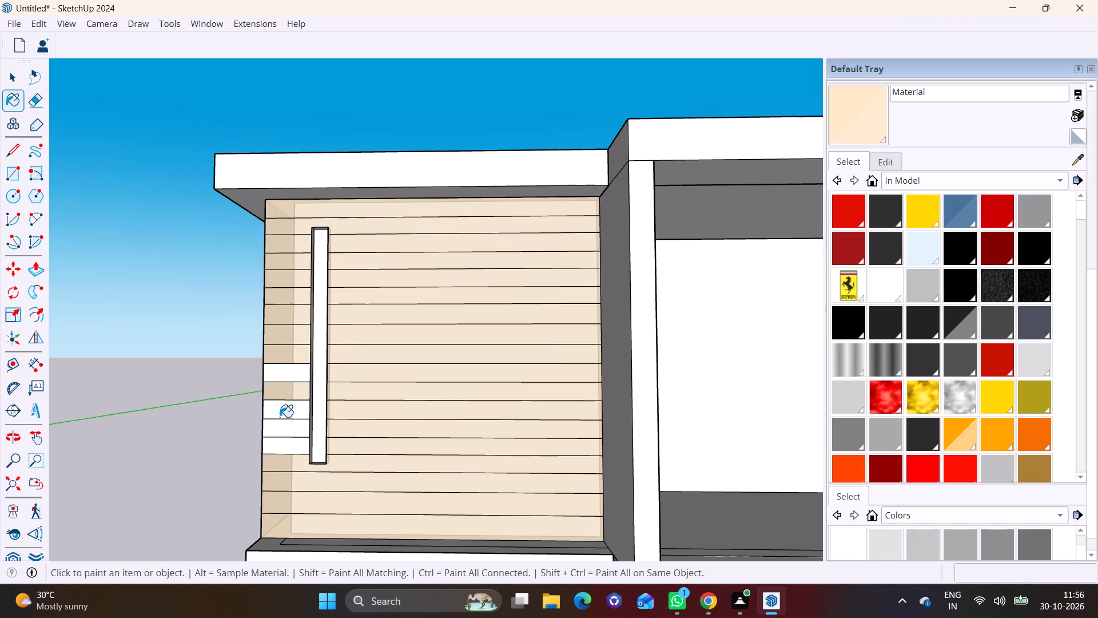
{"action": "left_click", "coordinate": [279, 425]}
{"action": "left_click", "coordinate": [280, 451]}
{"action": "left_click", "coordinate": [305, 374]}
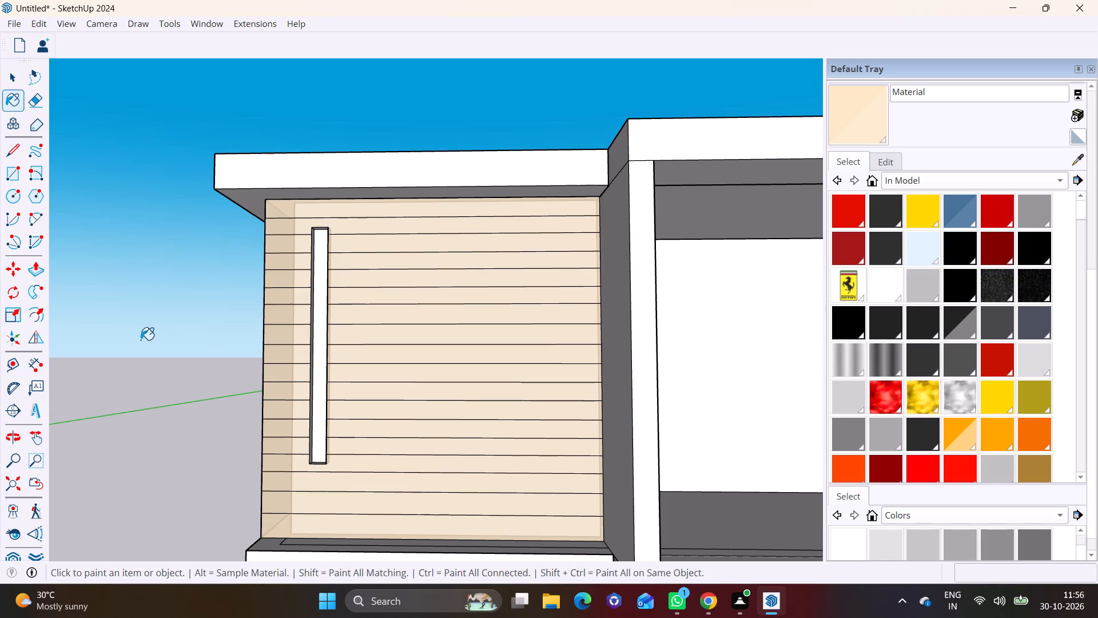
{"action": "key", "text": "space"}
{"action": "left_click", "coordinate": [141, 340]}
Examine the painted top-floor wall and the overall front elevation from several angles.
{"action": "middle_click_drag", "start_coordinate": [149, 325], "coordinate": [507, 346]}
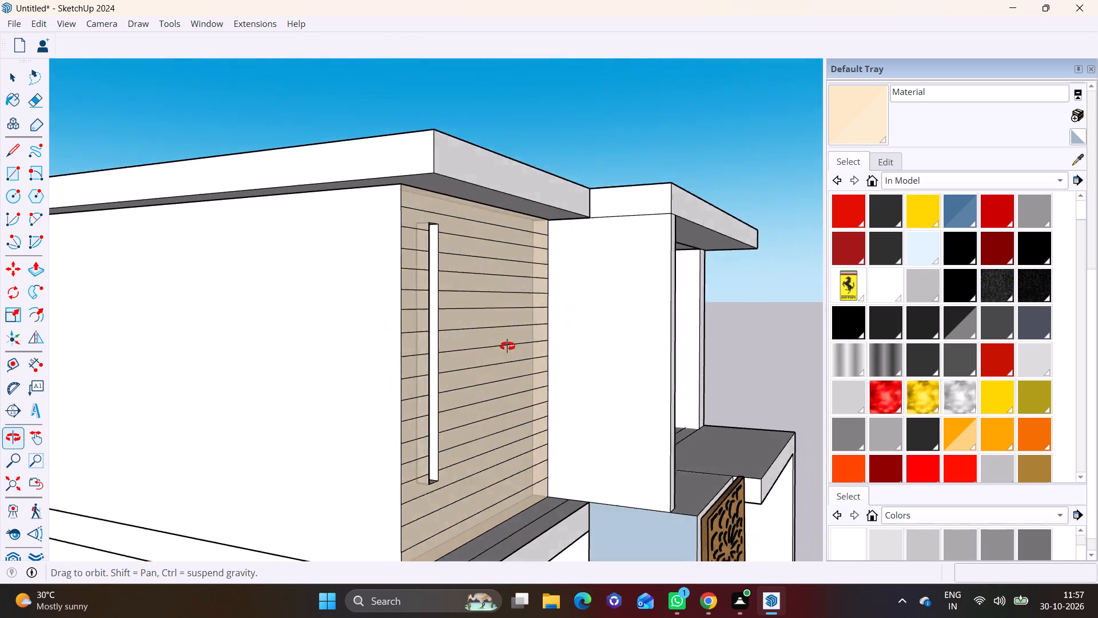
{"action": "middle_click_drag", "start_coordinate": [507, 346], "coordinate": [560, 343]}
{"action": "scroll", "coordinate": [536, 346], "scroll_direction": "down", "scroll_amount": 6}
{"action": "middle_click_drag", "start_coordinate": [524, 362], "coordinate": [100, 356]}
{"action": "scroll", "coordinate": [329, 364], "scroll_direction": "down", "scroll_amount": 3}
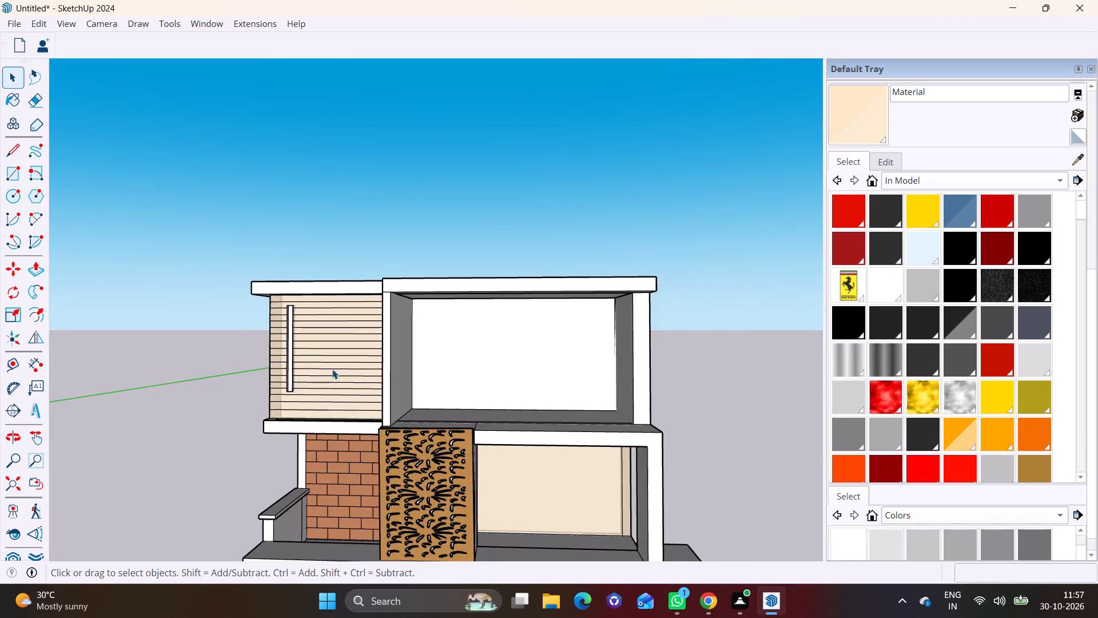
{"action": "scroll", "coordinate": [332, 369], "scroll_direction": "down", "scroll_amount": 5}
{"action": "middle_click_drag", "start_coordinate": [339, 375], "coordinate": [373, 408], "text": "shift"}
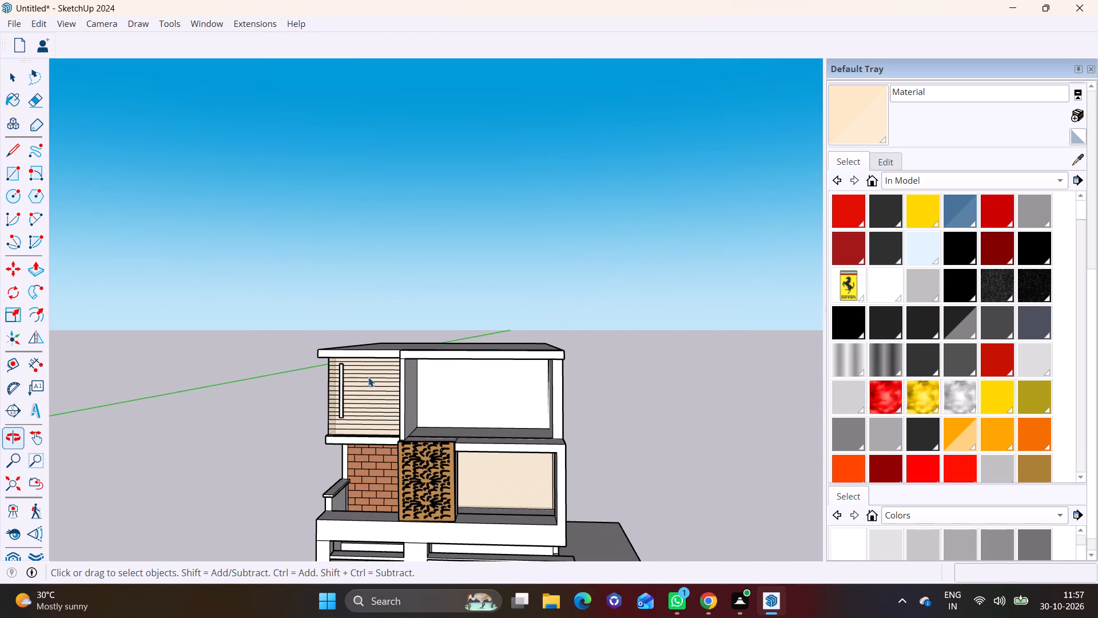
{"action": "middle_click_drag", "start_coordinate": [359, 359], "coordinate": [457, 359]}
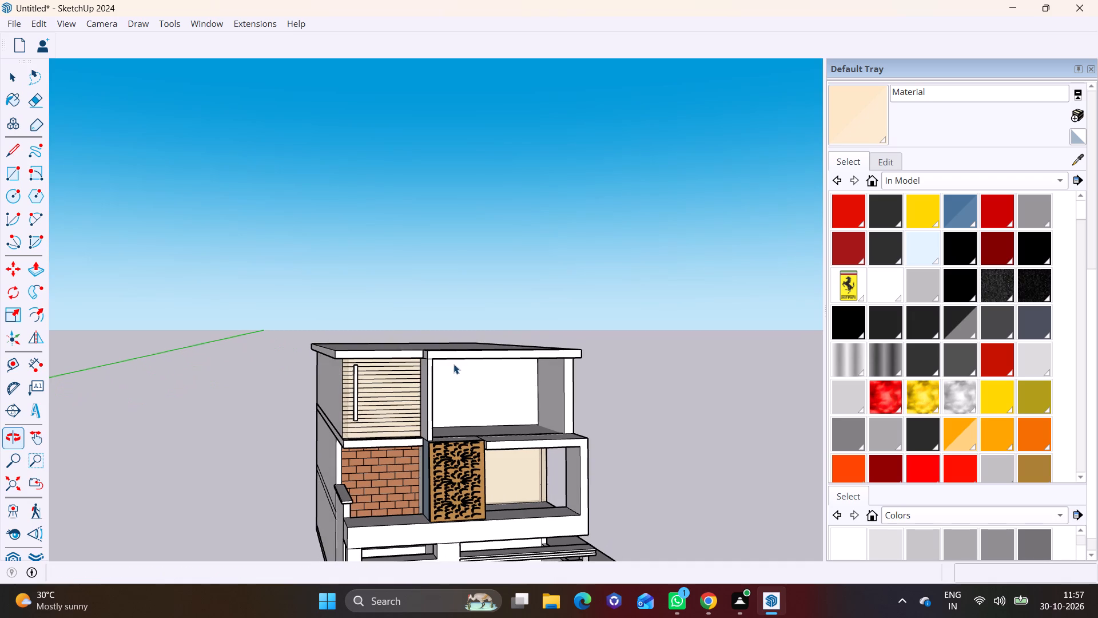
{"action": "scroll", "coordinate": [445, 371], "scroll_direction": "up", "scroll_amount": 3}
{"action": "middle_click_drag", "start_coordinate": [433, 371], "coordinate": [387, 370]}
{"action": "scroll", "coordinate": [380, 375], "scroll_direction": "down", "scroll_amount": 1}
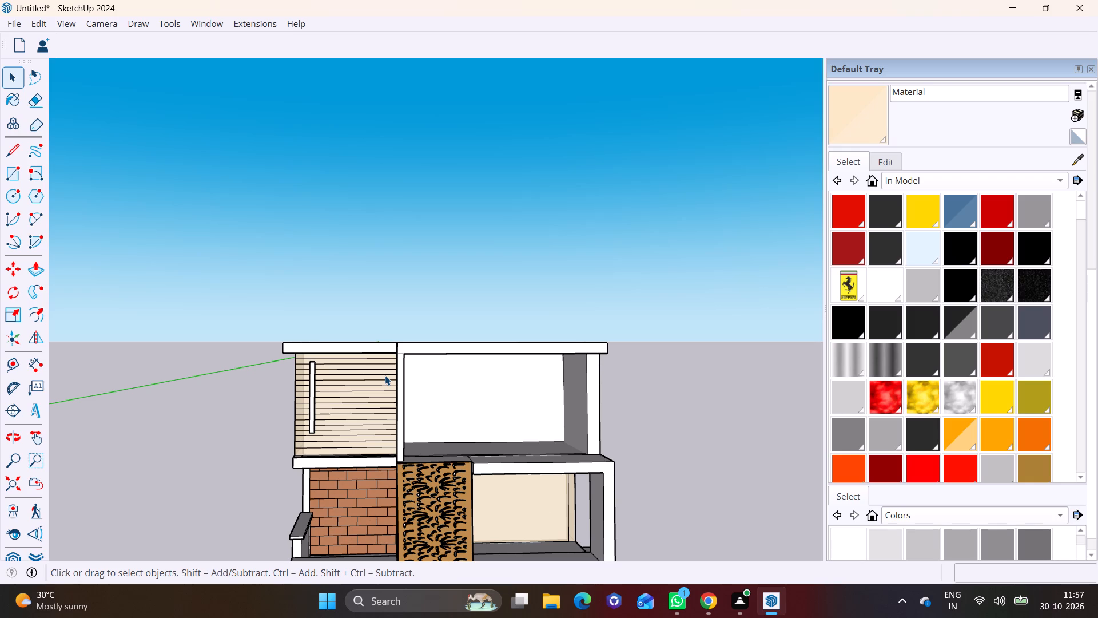
{"action": "scroll", "coordinate": [405, 352], "scroll_direction": "down", "scroll_amount": 2}
{"action": "middle_click_drag", "start_coordinate": [385, 425], "coordinate": [385, 492]}
{"action": "scroll", "coordinate": [384, 511], "scroll_direction": "up", "scroll_amount": 4}
Paint the blue-grey side face of the projecting box behind the perforated panel with white Color M00.
{"action": "middle_click_drag", "start_coordinate": [388, 506], "coordinate": [409, 343], "text": "shift"}
{"action": "middle_click_drag", "start_coordinate": [415, 359], "coordinate": [637, 337]}
{"action": "scroll", "coordinate": [491, 354], "scroll_direction": "up", "scroll_amount": 1}
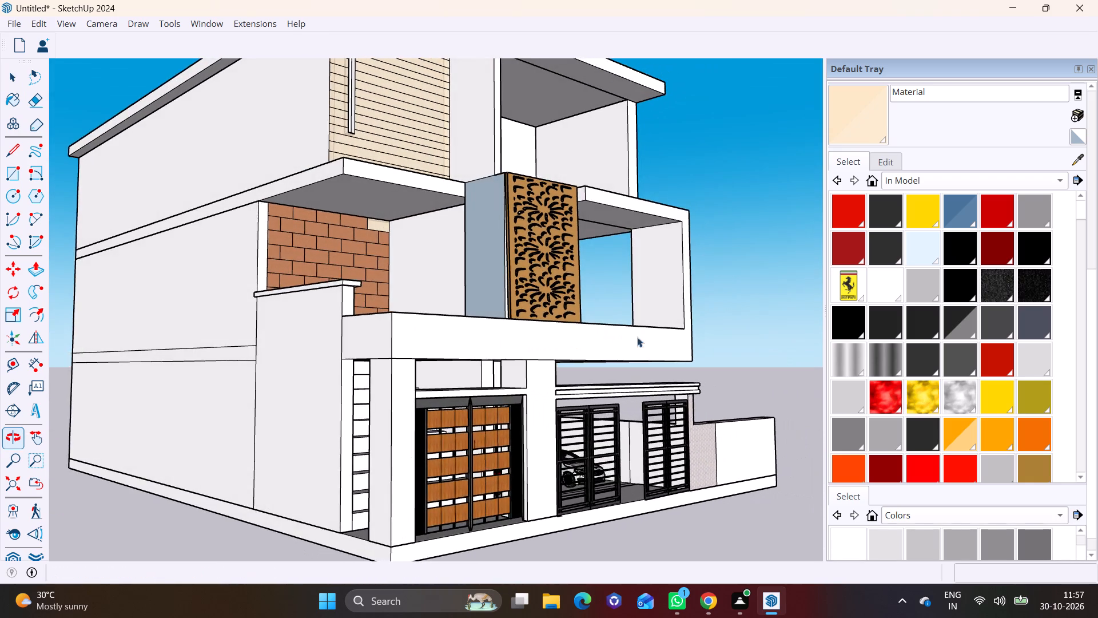
{"action": "scroll", "coordinate": [488, 239], "scroll_direction": "up", "scroll_amount": 6}
{"action": "left_click", "coordinate": [459, 284]}
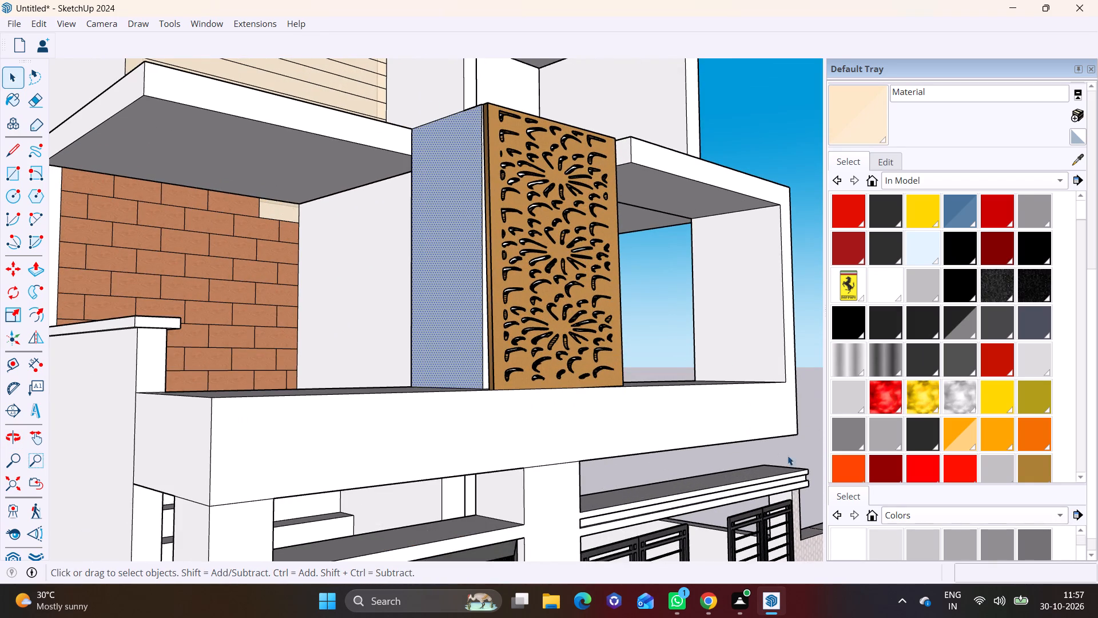
{"action": "left_click", "coordinate": [858, 541]}
{"action": "left_click", "coordinate": [435, 314]}
{"action": "key", "text": "space"}
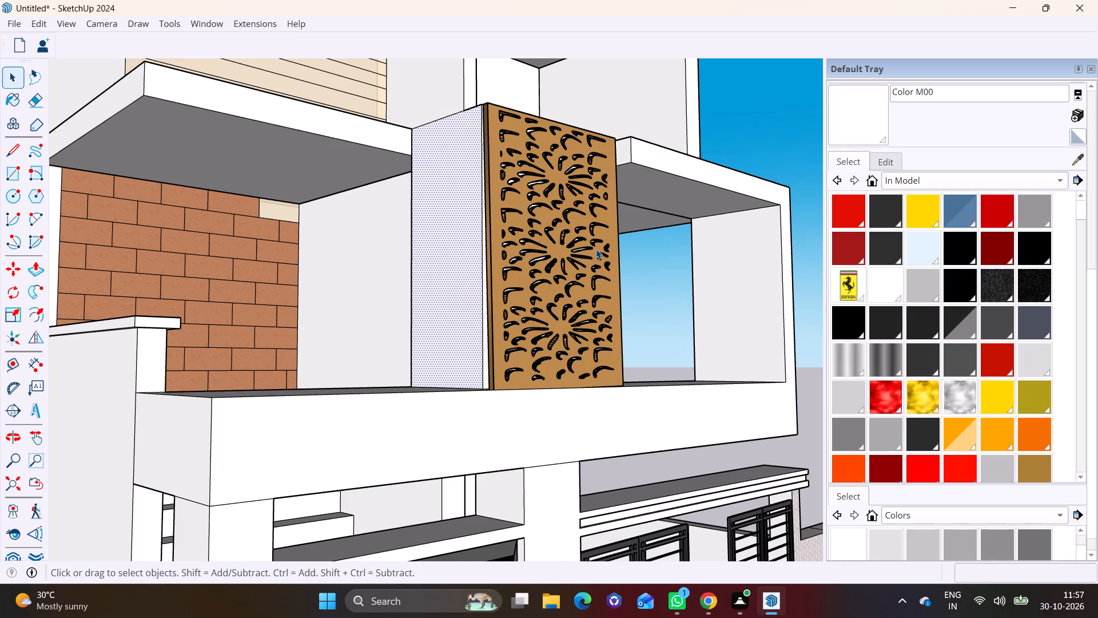
{"action": "left_click", "coordinate": [735, 130]}
Paint the remaining cream brick at the top corner of the middle-floor brick wall with Wood Veneer 02, sampled from a neighbouring brick.
{"action": "middle_click_drag", "start_coordinate": [618, 263], "coordinate": [619, 283]}
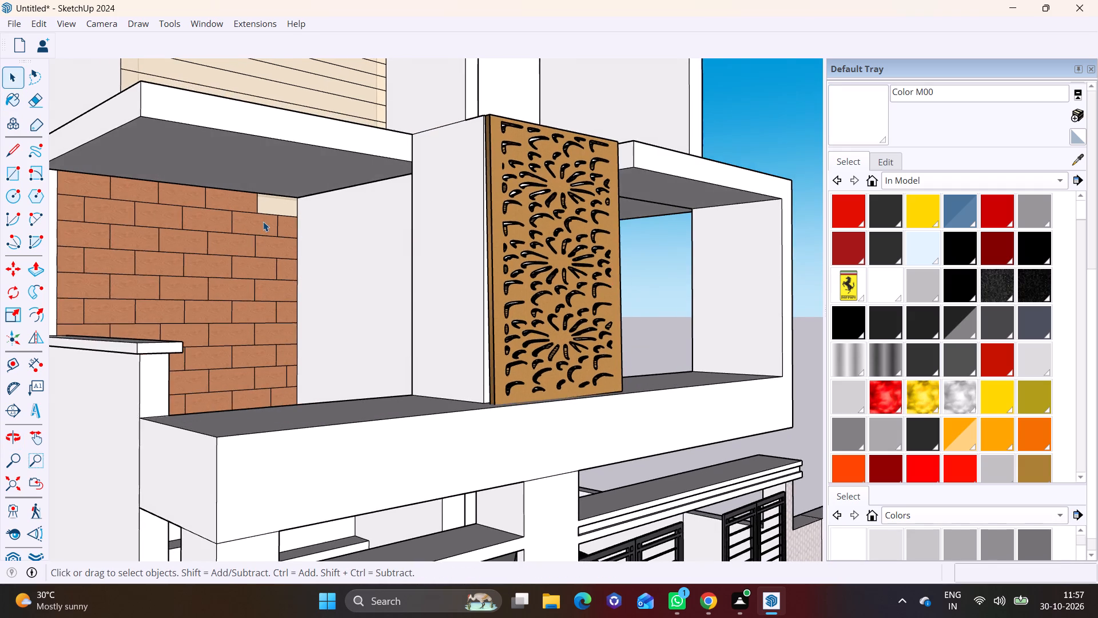
{"action": "scroll", "coordinate": [263, 221], "scroll_direction": "up", "scroll_amount": 2}
{"action": "left_click", "coordinate": [267, 200]}
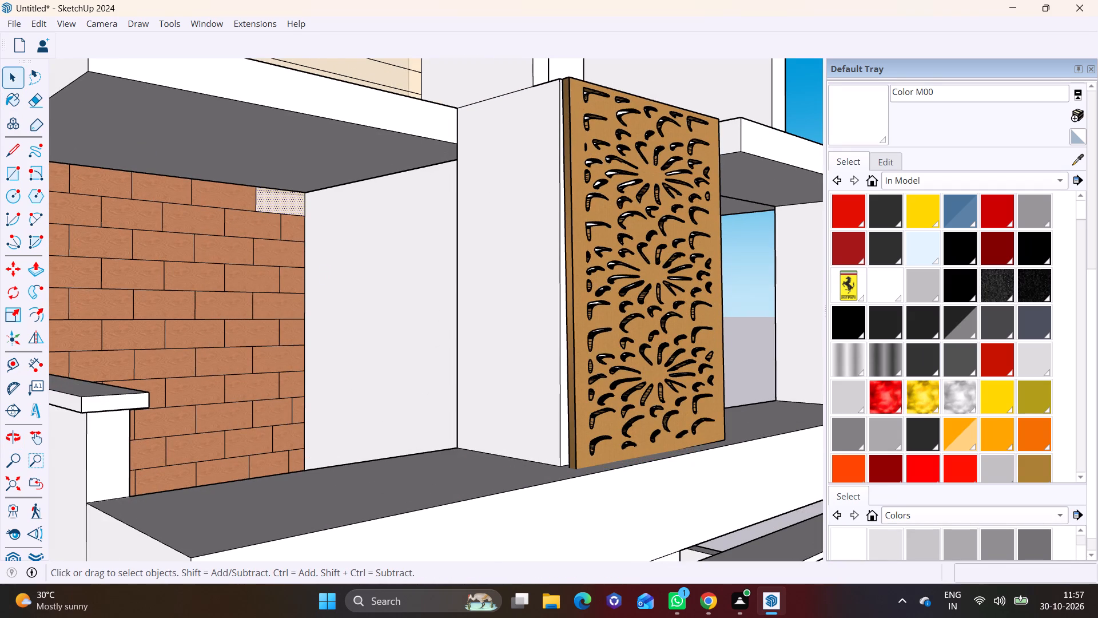
{"action": "left_click", "coordinate": [1079, 152]}
{"action": "left_click", "coordinate": [278, 227]}
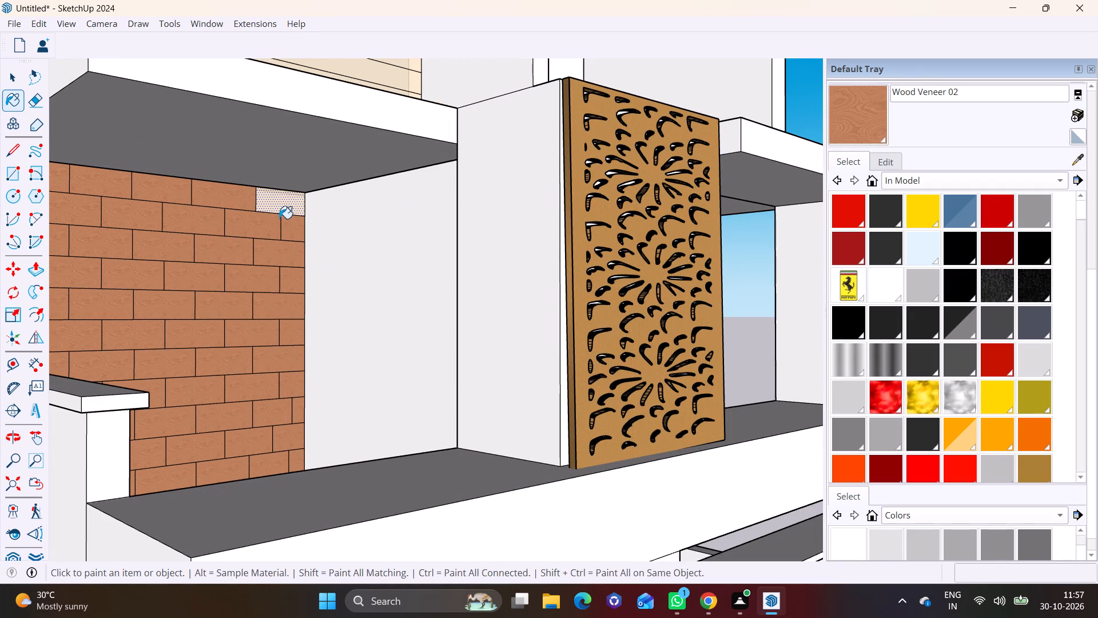
{"action": "left_click", "coordinate": [280, 208]}
{"action": "key", "text": "space"}
{"action": "scroll", "coordinate": [255, 252], "scroll_direction": "down", "scroll_amount": 11}
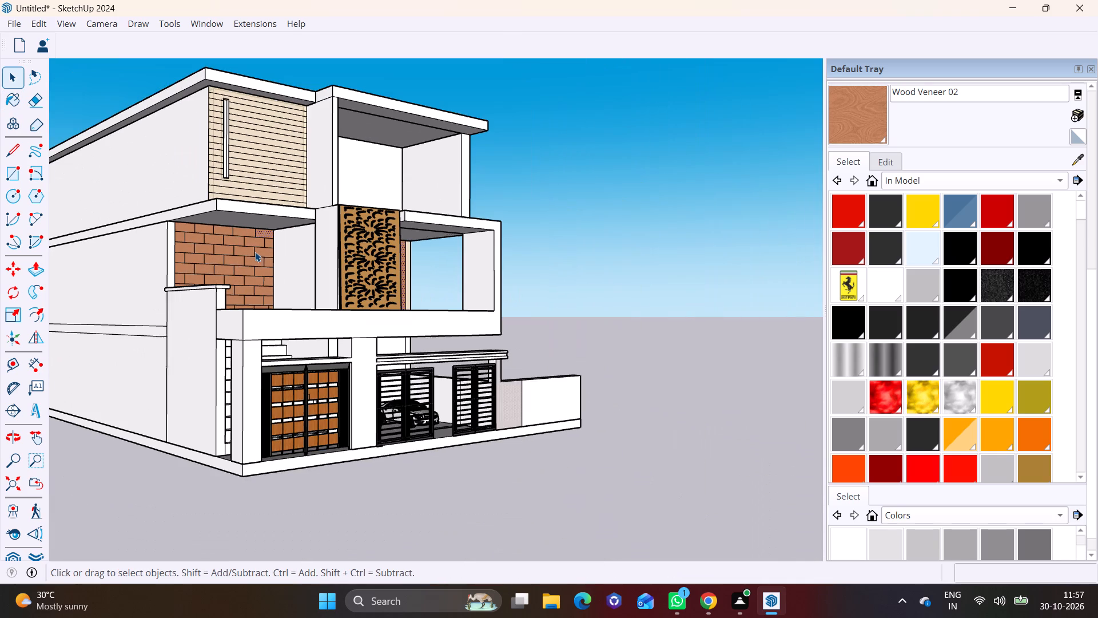
{"action": "key", "text": "space"}
{"action": "left_click", "coordinate": [638, 201]}
Examine the overall front elevation from several angles.
{"action": "middle_click_drag", "start_coordinate": [546, 269], "coordinate": [526, 265]}
{"action": "scroll", "coordinate": [404, 244], "scroll_direction": "down", "scroll_amount": 2}
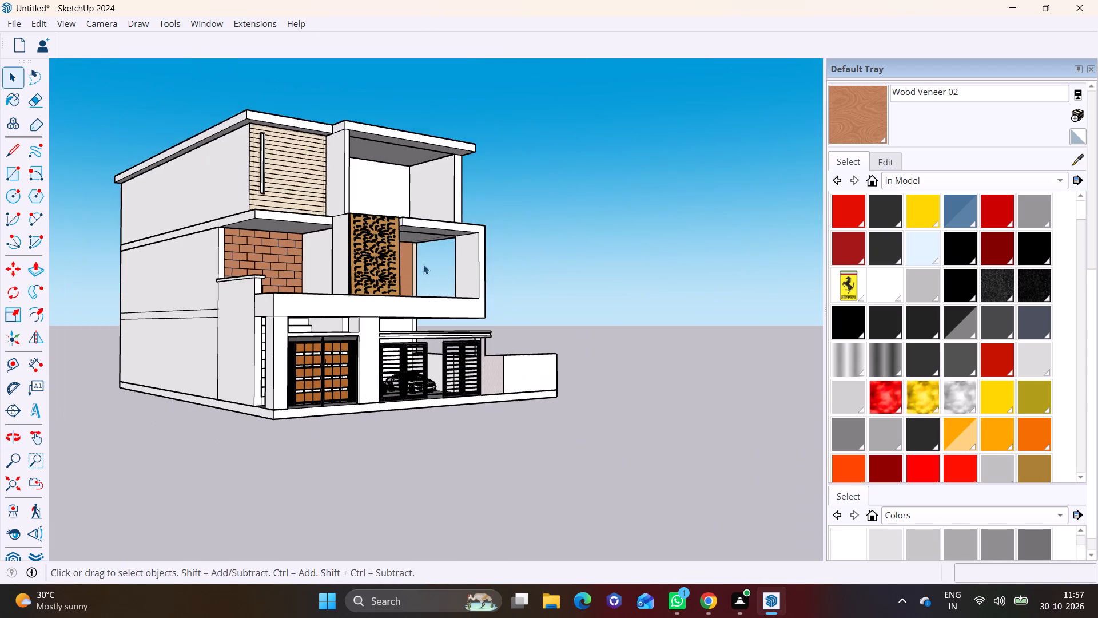
{"action": "middle_click_drag", "start_coordinate": [431, 266], "coordinate": [192, 327]}
{"action": "scroll", "coordinate": [423, 264], "scroll_direction": "up", "scroll_amount": 2}
{"action": "middle_click_drag", "start_coordinate": [423, 264], "coordinate": [382, 289], "text": "shift"}
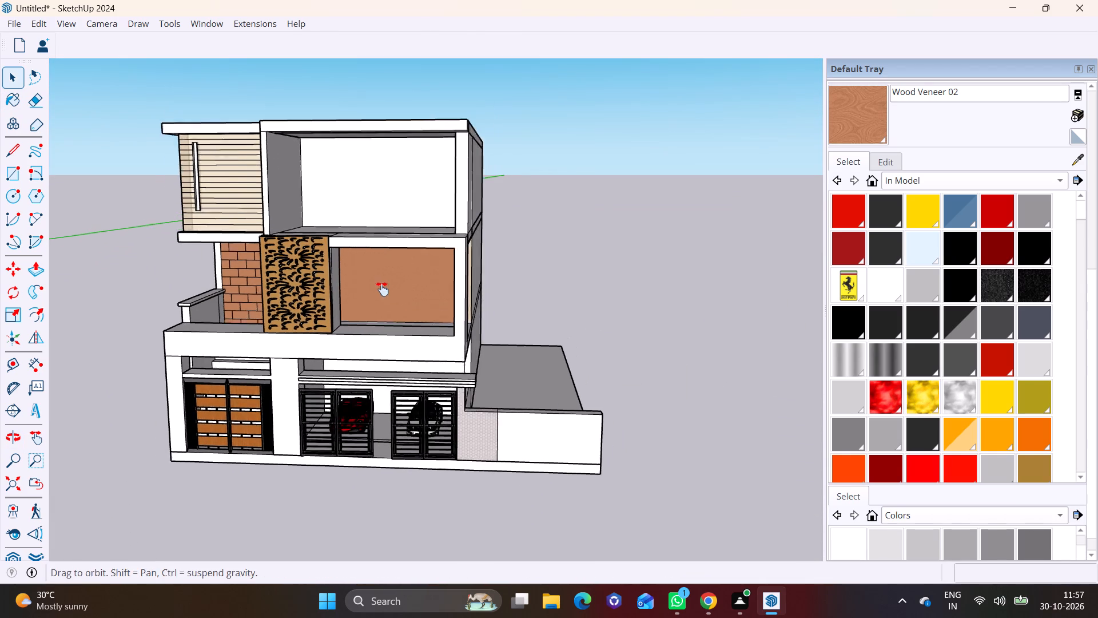
{"action": "middle_click_drag", "start_coordinate": [382, 289], "coordinate": [362, 303], "text": "shift"}
{"action": "scroll", "coordinate": [357, 302], "scroll_direction": "down", "scroll_amount": 3}
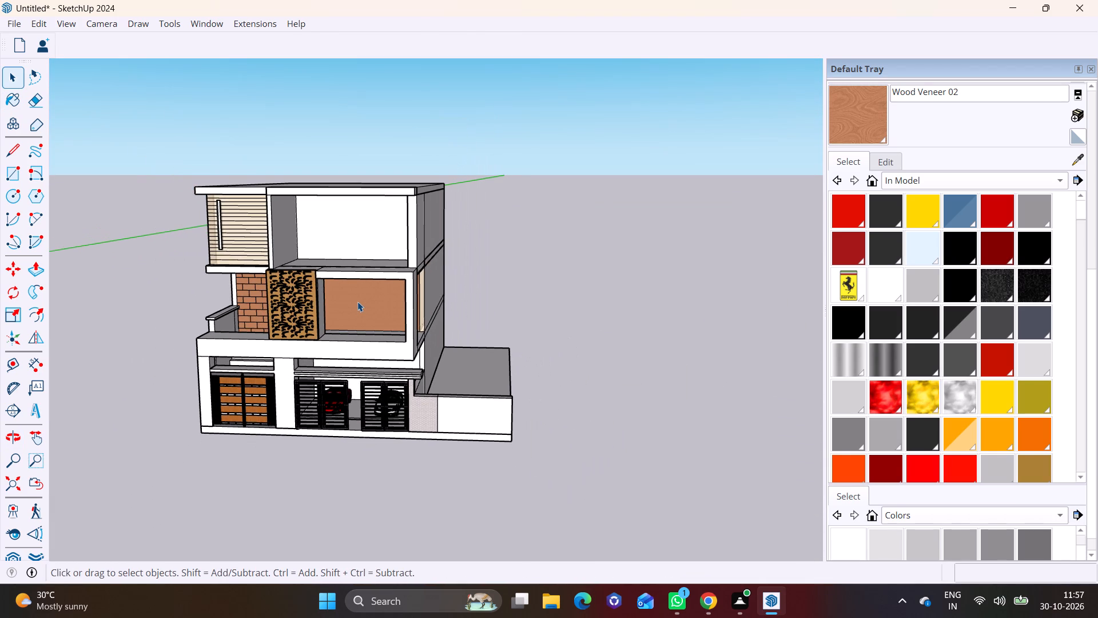
{"action": "middle_click_drag", "start_coordinate": [365, 302], "coordinate": [369, 272]}
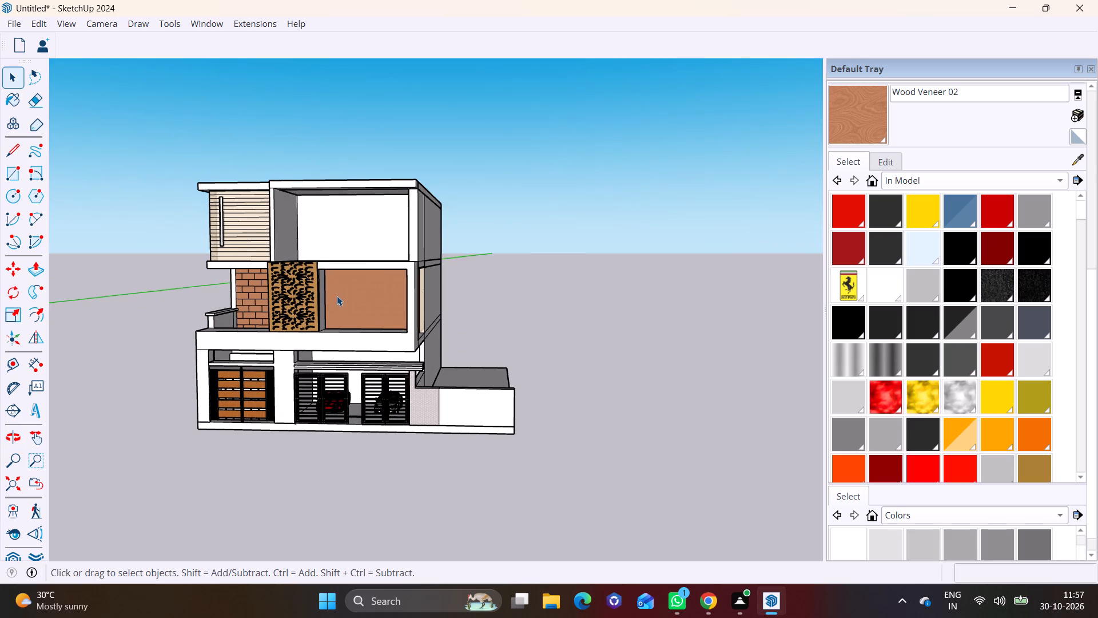
Sample the cream material from the top-floor wall and paint the top treads and risers of the staircase below the brick wall.
{"action": "scroll", "coordinate": [337, 296], "scroll_direction": "up", "scroll_amount": 1}
{"action": "scroll", "coordinate": [285, 307], "scroll_direction": "up", "scroll_amount": 4}
{"action": "middle_click_drag", "start_coordinate": [283, 348], "coordinate": [365, 262]}
{"action": "middle_click_drag", "start_coordinate": [308, 292], "coordinate": [293, 327]}
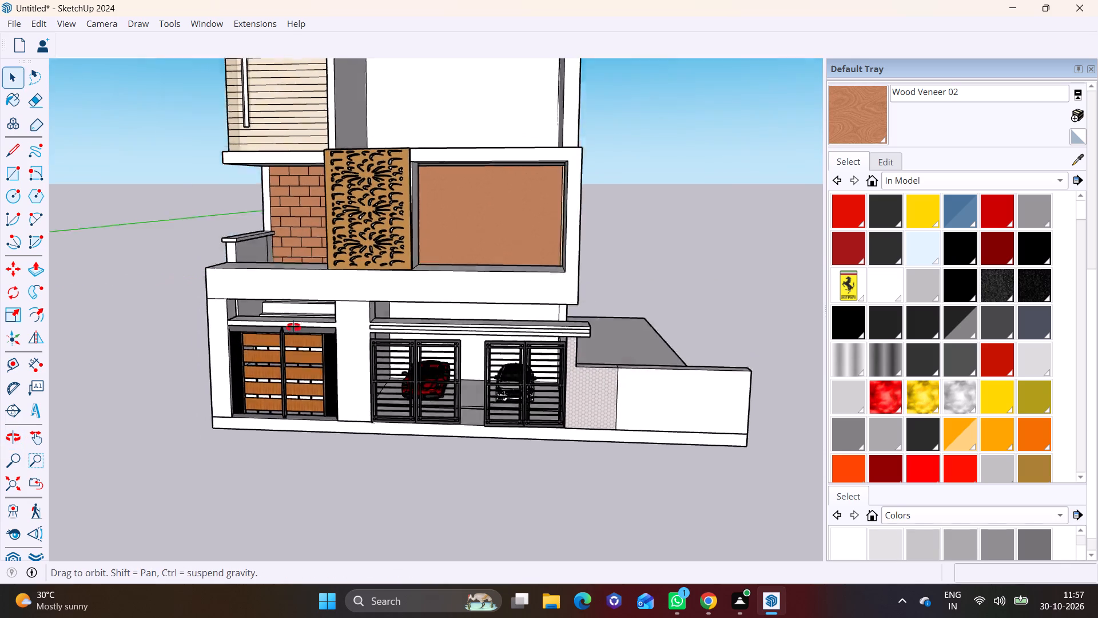
{"action": "middle_click_drag", "start_coordinate": [293, 327], "coordinate": [377, 462]}
{"action": "scroll", "coordinate": [175, 312], "scroll_direction": "up", "scroll_amount": 8}
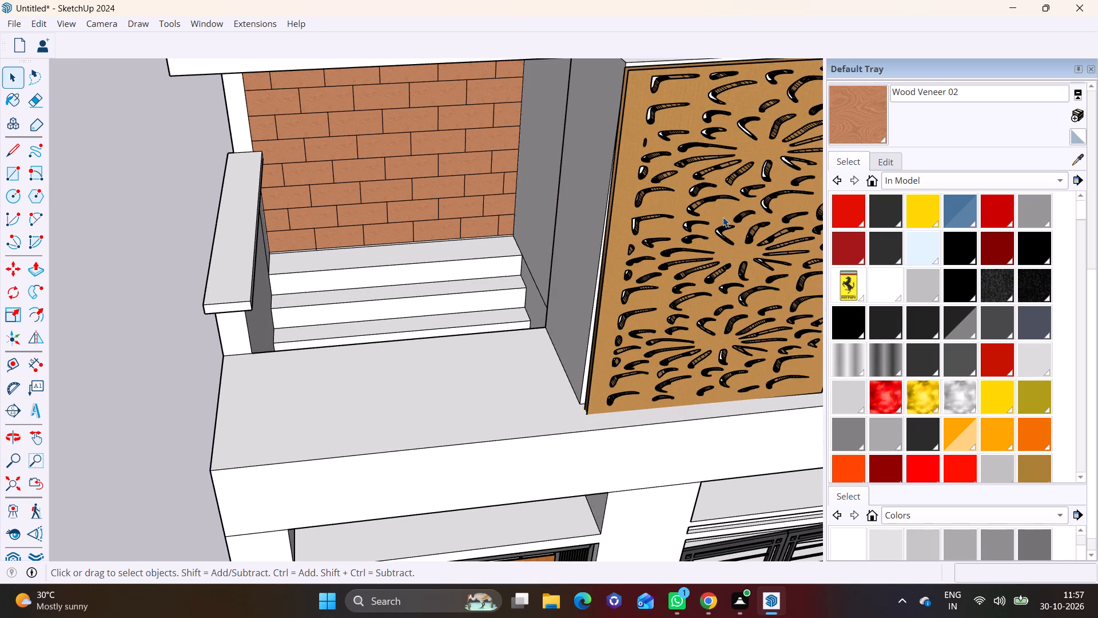
{"action": "scroll", "coordinate": [554, 216], "scroll_direction": "down", "scroll_amount": 1}
{"action": "left_click", "coordinate": [1079, 149]}
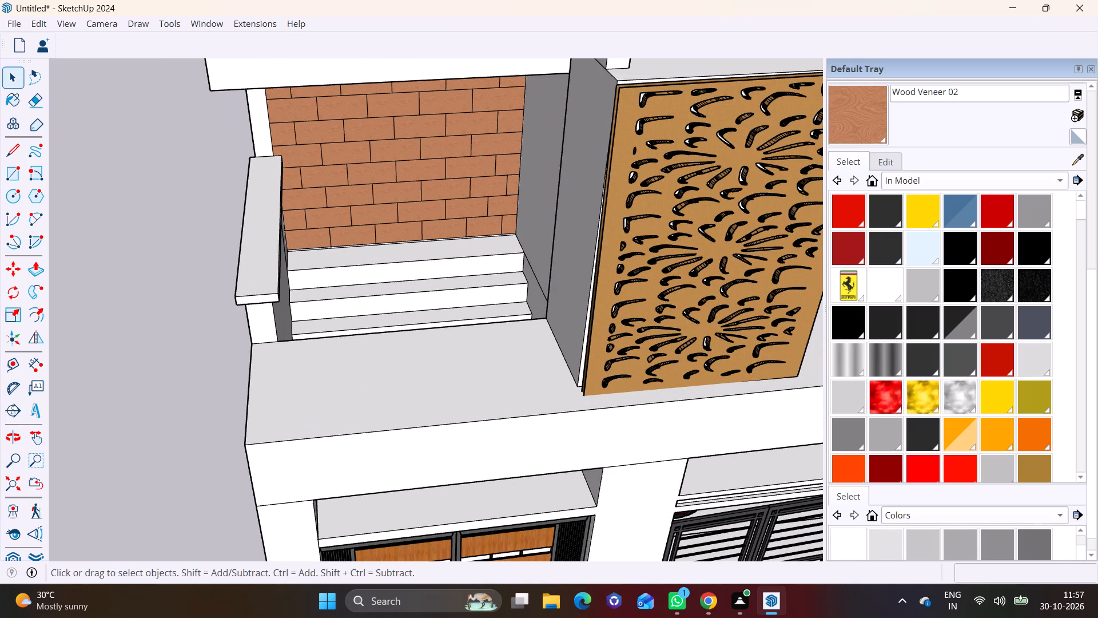
{"action": "left_click", "coordinate": [1077, 159]}
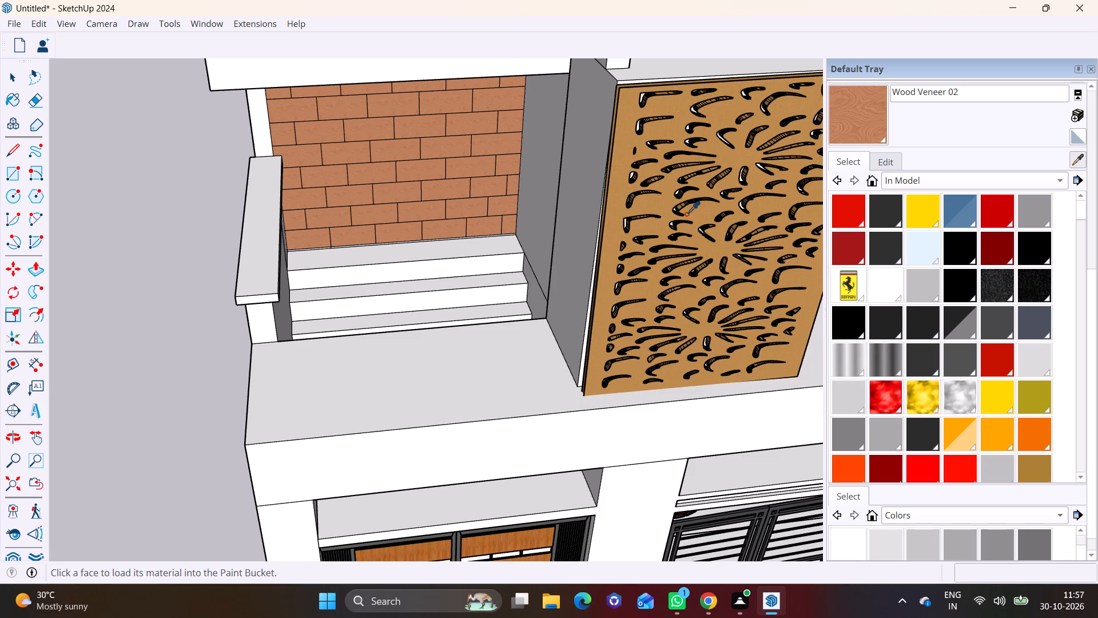
{"action": "middle_click_drag", "start_coordinate": [662, 240], "coordinate": [618, 387], "text": "shift"}
{"action": "left_click", "coordinate": [389, 127]}
{"action": "middle_click_drag", "start_coordinate": [390, 292], "coordinate": [404, 244]}
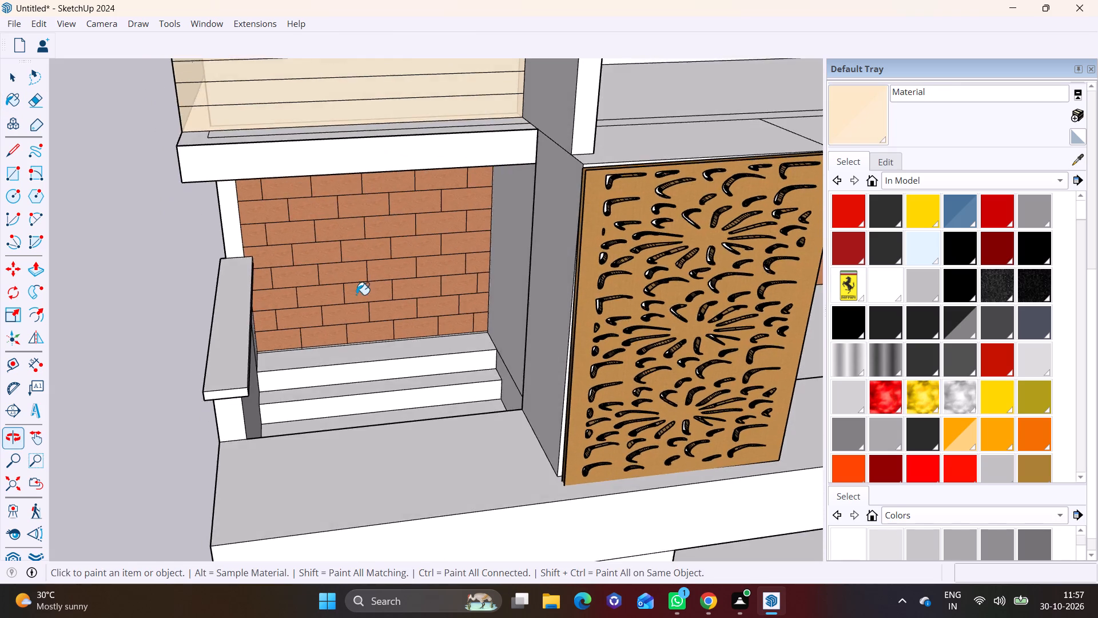
{"action": "scroll", "coordinate": [359, 295], "scroll_direction": "up", "scroll_amount": 3}
{"action": "left_click", "coordinate": [386, 385]}
{"action": "left_click", "coordinate": [388, 403]}
{"action": "left_click", "coordinate": [395, 374]}
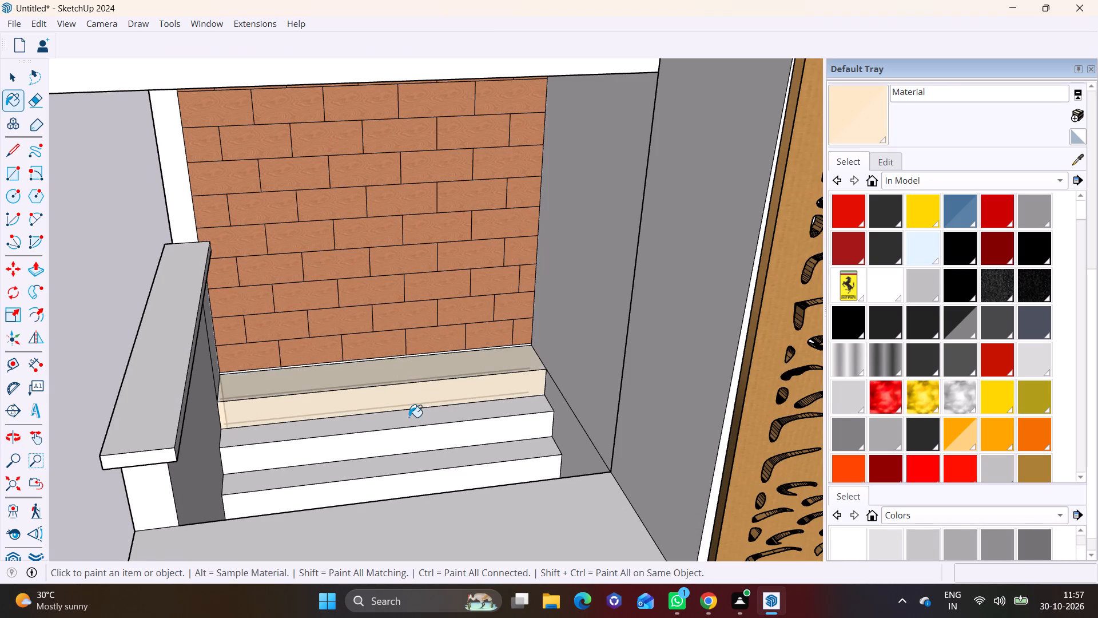
{"action": "left_click", "coordinate": [409, 417]}
{"action": "left_click", "coordinate": [423, 443]}
Paint the next treads and risers down the middle of the staircase with the cream material.
{"action": "middle_click_drag", "start_coordinate": [428, 446], "coordinate": [431, 336], "text": "shift"}
{"action": "middle_click_drag", "start_coordinate": [431, 358], "coordinate": [482, 508]}
{"action": "scroll", "coordinate": [475, 401], "scroll_direction": "up", "scroll_amount": 2}
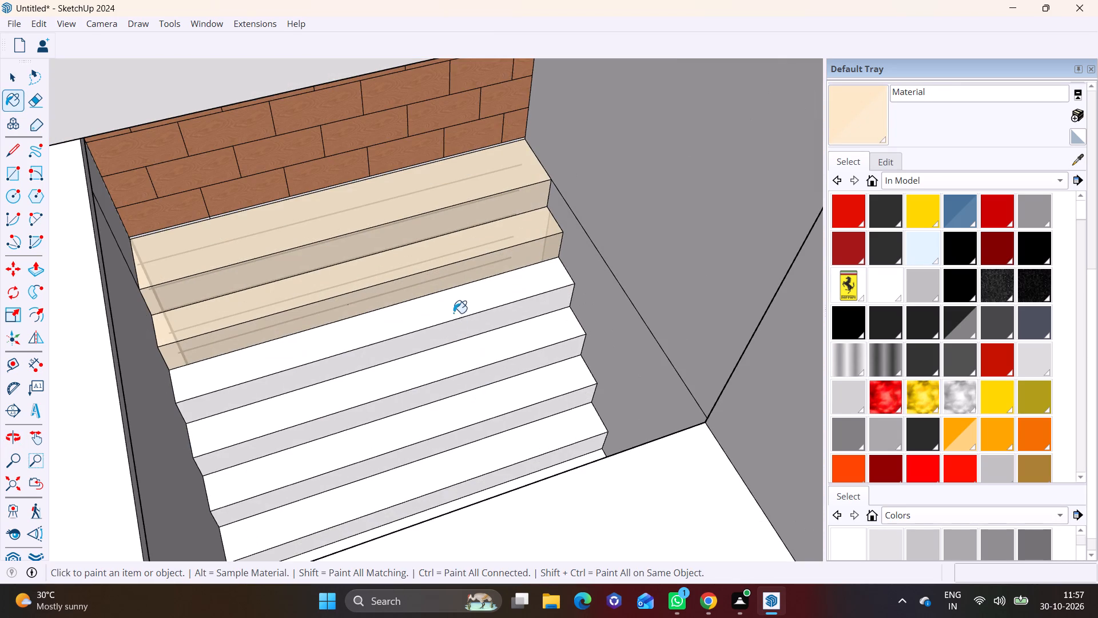
{"action": "left_click", "coordinate": [453, 313]}
{"action": "left_click", "coordinate": [462, 332]}
{"action": "left_click", "coordinate": [483, 366]}
{"action": "left_click", "coordinate": [470, 354]}
{"action": "left_click", "coordinate": [488, 374]}
{"action": "left_click_drag", "start_coordinate": [496, 406], "coordinate": [502, 410]}
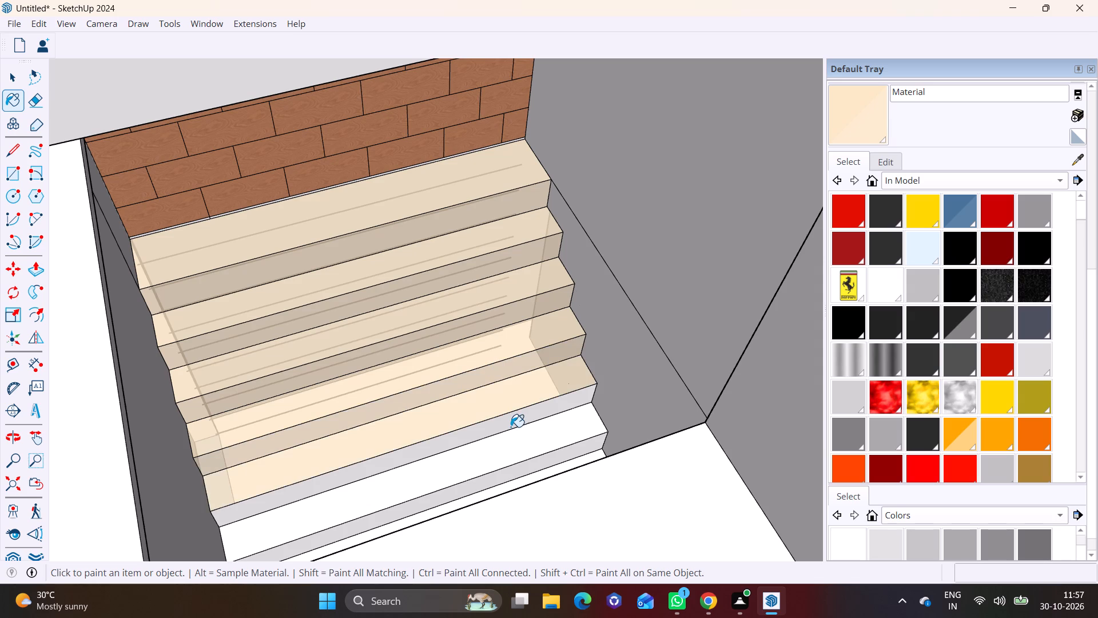
{"action": "left_click", "coordinate": [511, 427]}
Paint the following lower treads and risers of the staircase with the cream material.
{"action": "scroll", "coordinate": [500, 429], "scroll_direction": "up", "scroll_amount": 3}
{"action": "middle_click_drag", "start_coordinate": [496, 437], "coordinate": [602, 458]}
{"action": "left_click_drag", "start_coordinate": [577, 439], "coordinate": [575, 423]}
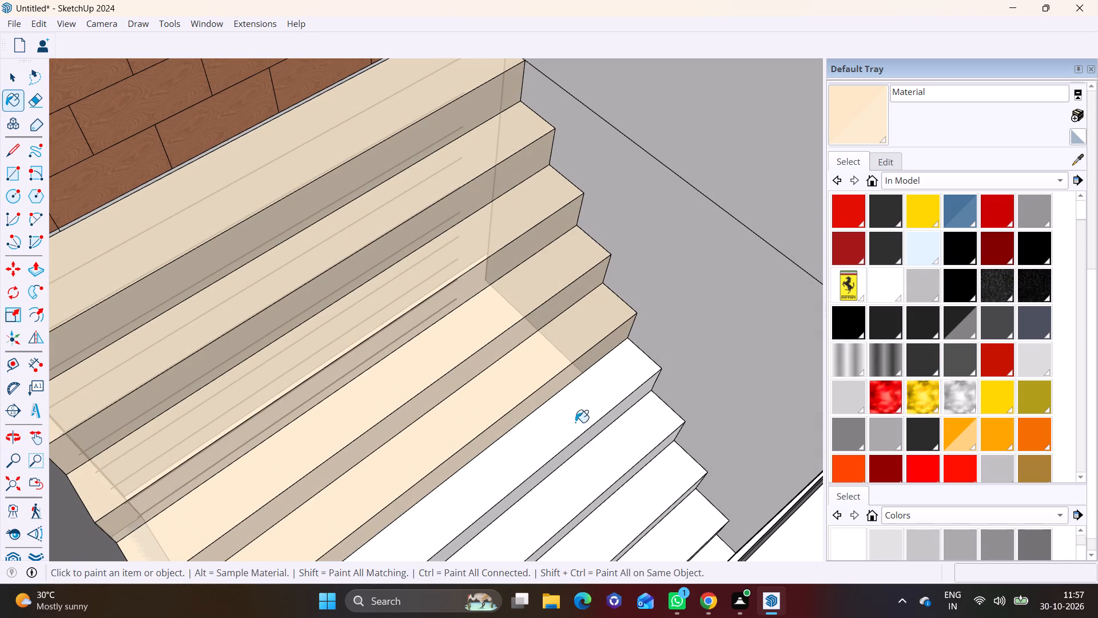
{"action": "left_click", "coordinate": [602, 423]}
{"action": "left_click_drag", "start_coordinate": [622, 425], "coordinate": [629, 428]}
{"action": "left_click", "coordinate": [661, 451]}
{"action": "left_click", "coordinate": [665, 467]}
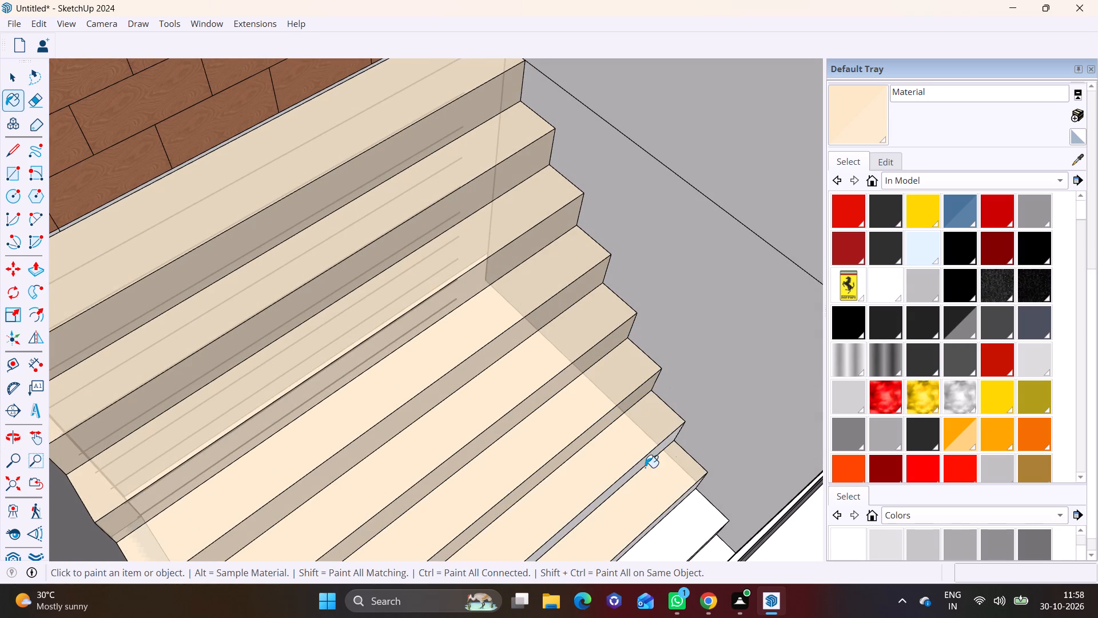
{"action": "left_click", "coordinate": [643, 462]}
Paint the remaining bottom treads and risers of the staircase with the cream material.
{"action": "middle_click_drag", "start_coordinate": [646, 465], "coordinate": [595, 325], "text": "shift"}
{"action": "middle_click_drag", "start_coordinate": [582, 407], "coordinate": [491, 259]}
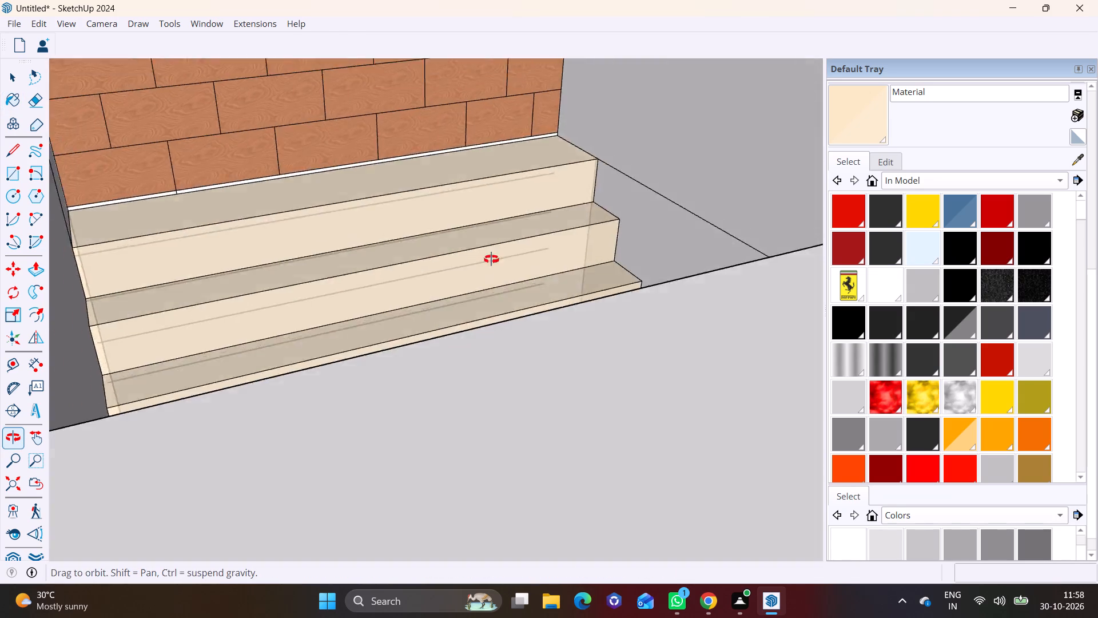
{"action": "middle_click_drag", "start_coordinate": [491, 259], "coordinate": [419, 179]}
{"action": "scroll", "coordinate": [427, 297], "scroll_direction": "down", "scroll_amount": 8}
{"action": "middle_click_drag", "start_coordinate": [496, 377], "coordinate": [487, 269], "text": "shift"}
{"action": "middle_click_drag", "start_coordinate": [486, 267], "coordinate": [678, 445]}
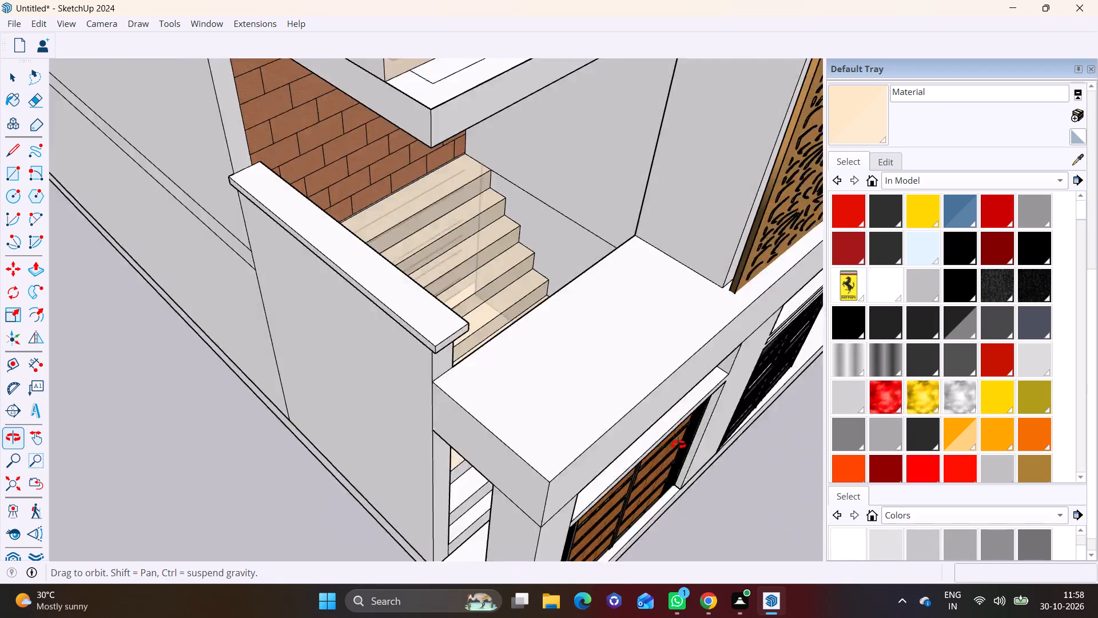
{"action": "middle_click_drag", "start_coordinate": [678, 445], "coordinate": [754, 479]}
{"action": "scroll", "coordinate": [549, 363], "scroll_direction": "up", "scroll_amount": 11}
{"action": "middle_click_drag", "start_coordinate": [475, 311], "coordinate": [571, 374]}
{"action": "scroll", "coordinate": [560, 348], "scroll_direction": "up", "scroll_amount": 2}
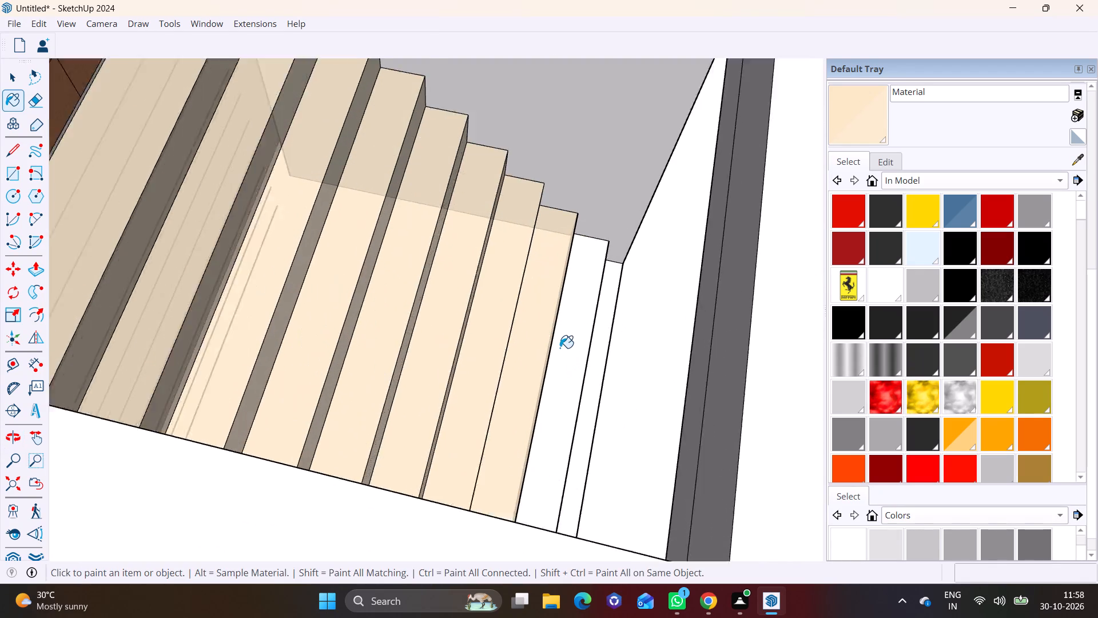
{"action": "scroll", "coordinate": [560, 348], "scroll_direction": "up", "scroll_amount": 4}
{"action": "left_click", "coordinate": [570, 359]}
{"action": "left_click", "coordinate": [619, 359]}
{"action": "middle_click_drag", "start_coordinate": [618, 361], "coordinate": [527, 322]}
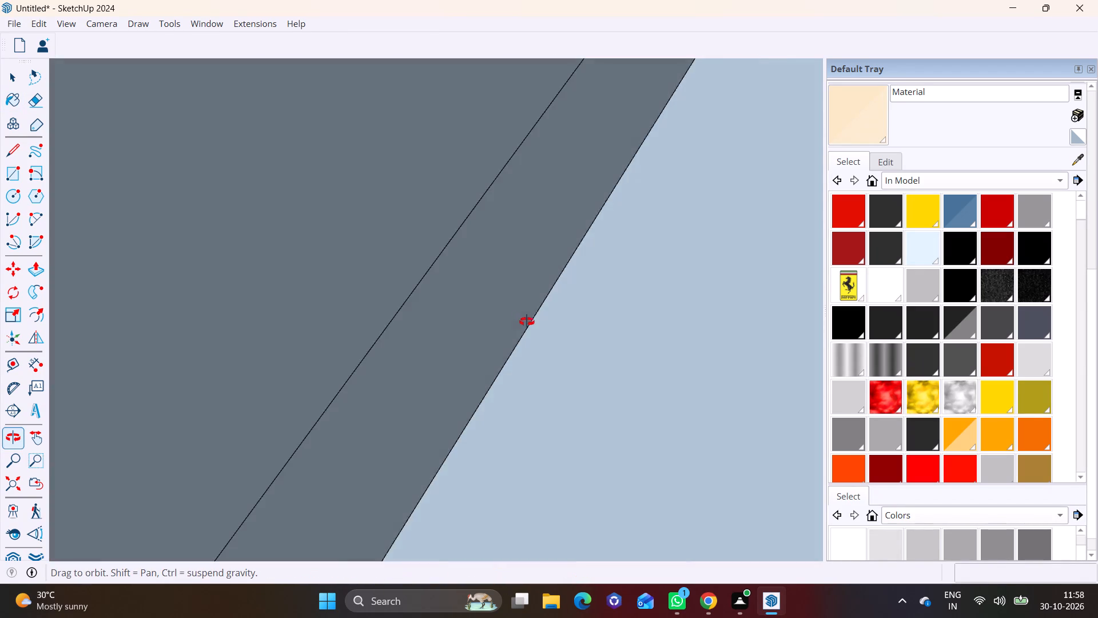
{"action": "middle_click_drag", "start_coordinate": [527, 322], "coordinate": [555, 335]}
{"action": "scroll", "coordinate": [540, 336], "scroll_direction": "up", "scroll_amount": 6}
{"action": "left_click", "coordinate": [522, 322]}
{"action": "scroll", "coordinate": [671, 369], "scroll_direction": "up", "scroll_amount": 6}
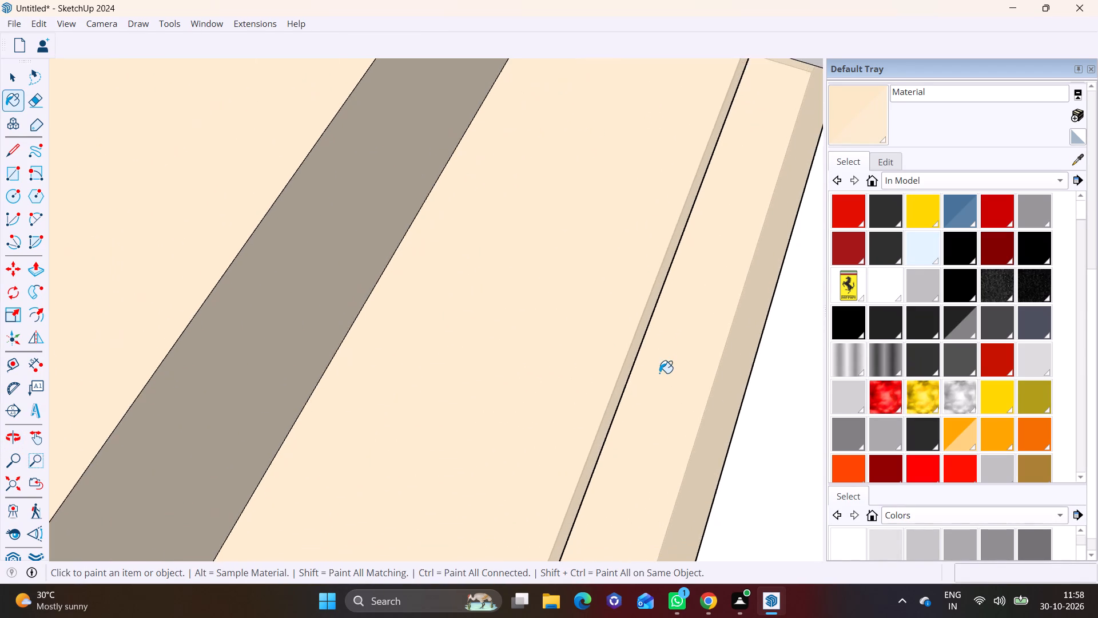
{"action": "middle_click_drag", "start_coordinate": [660, 376], "coordinate": [636, 362]}
{"action": "scroll", "coordinate": [611, 358], "scroll_direction": "up", "scroll_amount": 2}
{"action": "left_click", "coordinate": [596, 346]}
{"action": "scroll", "coordinate": [603, 368], "scroll_direction": "down", "scroll_amount": 2}
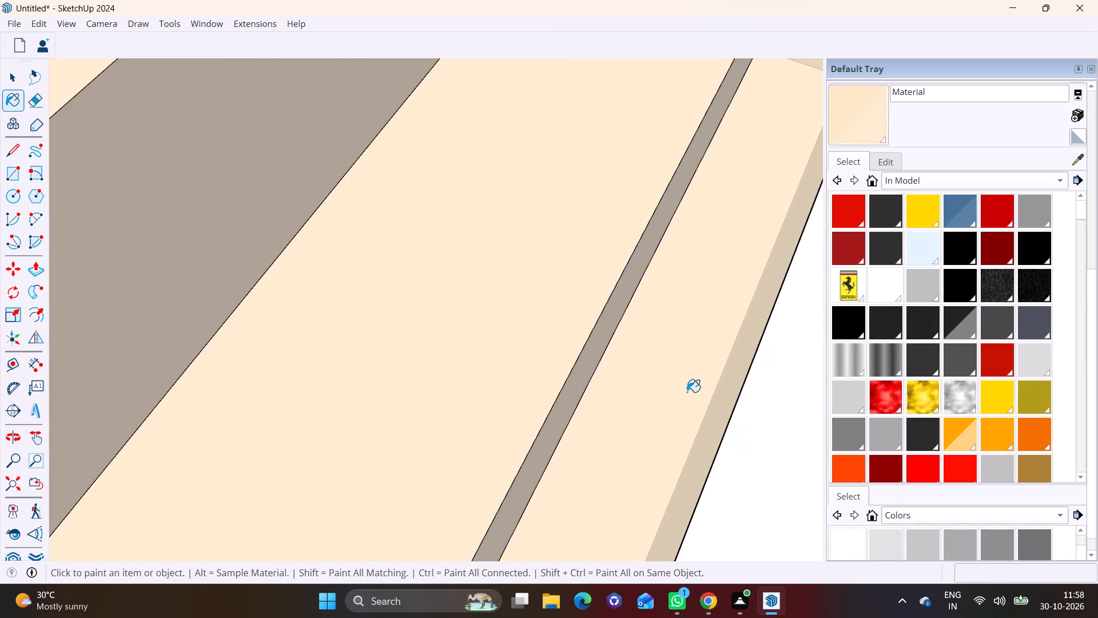
{"action": "middle_click_drag", "start_coordinate": [687, 391], "coordinate": [630, 363]}
{"action": "scroll", "coordinate": [630, 363], "scroll_direction": "down", "scroll_amount": 1}
{"action": "left_click", "coordinate": [684, 369]}
{"action": "key", "text": "space"}
{"action": "left_click", "coordinate": [689, 451]}
Examine the painted staircase and the house facade from the front and the stair side.
{"action": "scroll", "coordinate": [645, 416], "scroll_direction": "down", "scroll_amount": 2}
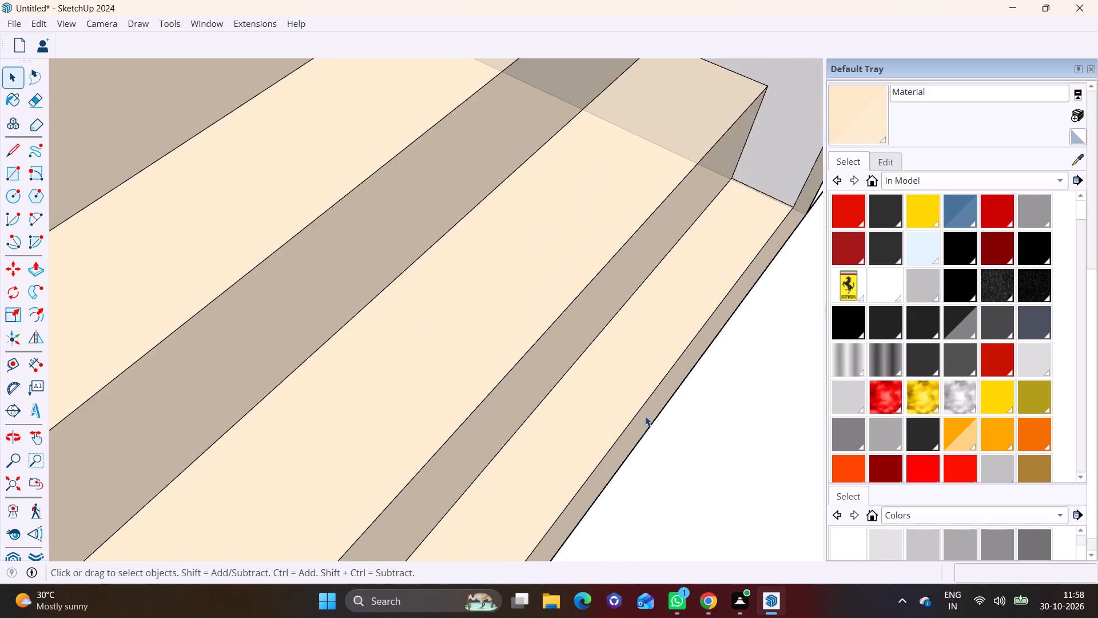
{"action": "scroll", "coordinate": [645, 416], "scroll_direction": "down", "scroll_amount": 20}
{"action": "scroll", "coordinate": [645, 416], "scroll_direction": "down", "scroll_amount": 16}
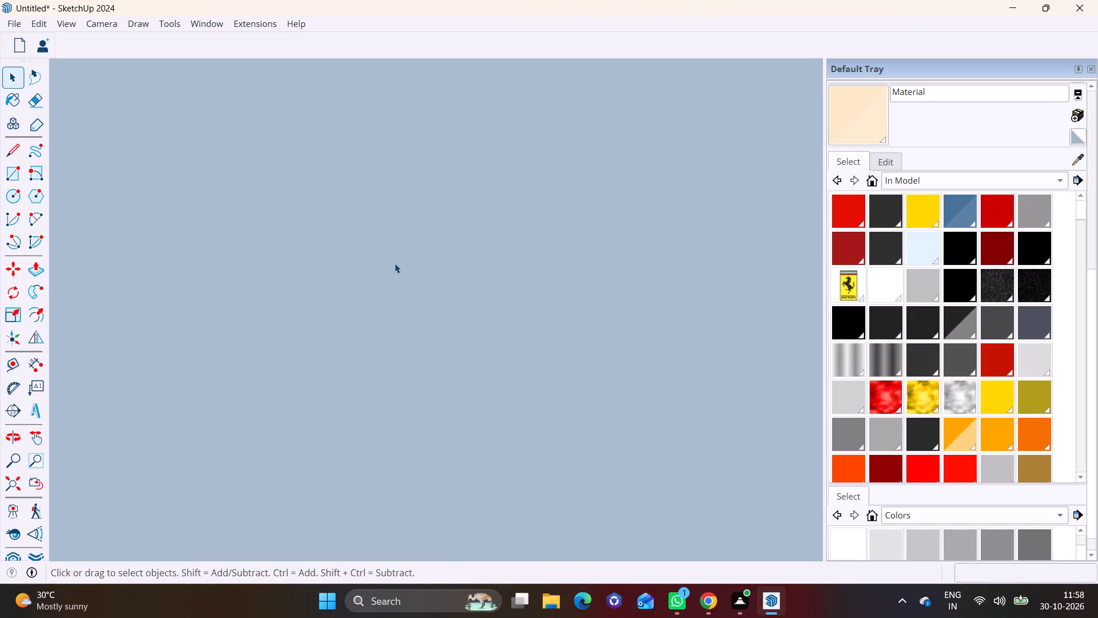
{"action": "scroll", "coordinate": [395, 263], "scroll_direction": "down", "scroll_amount": 20}
{"action": "scroll", "coordinate": [395, 263], "scroll_direction": "down", "scroll_amount": 16}
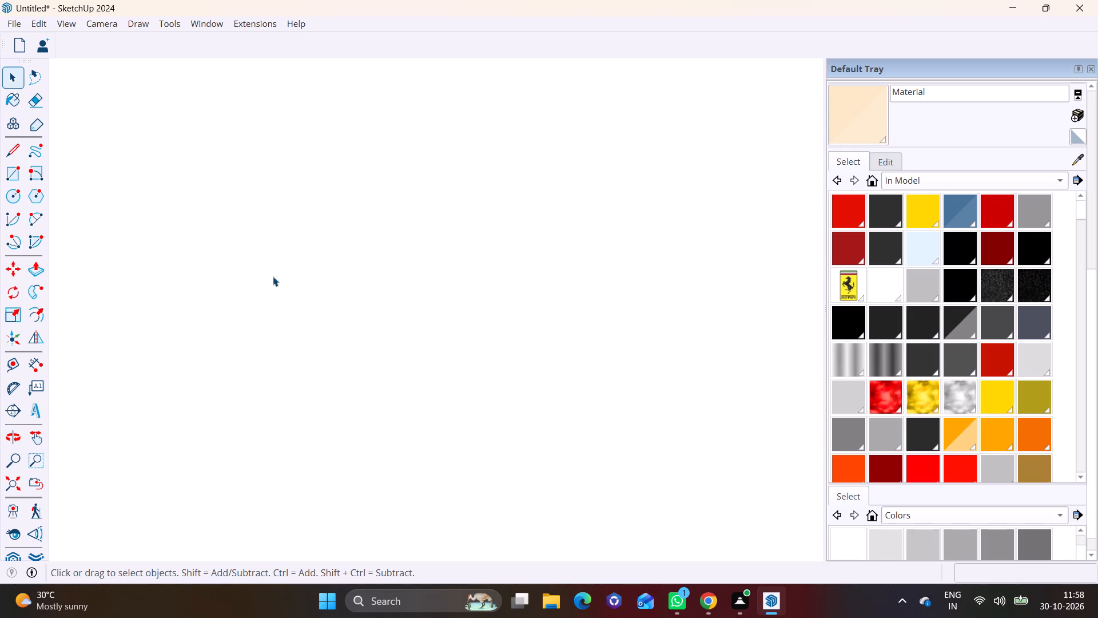
{"action": "scroll", "coordinate": [273, 276], "scroll_direction": "down", "scroll_amount": 20}
{"action": "scroll", "coordinate": [273, 276], "scroll_direction": "down", "scroll_amount": 9}
{"action": "middle_click_drag", "start_coordinate": [532, 374], "coordinate": [424, 243]}
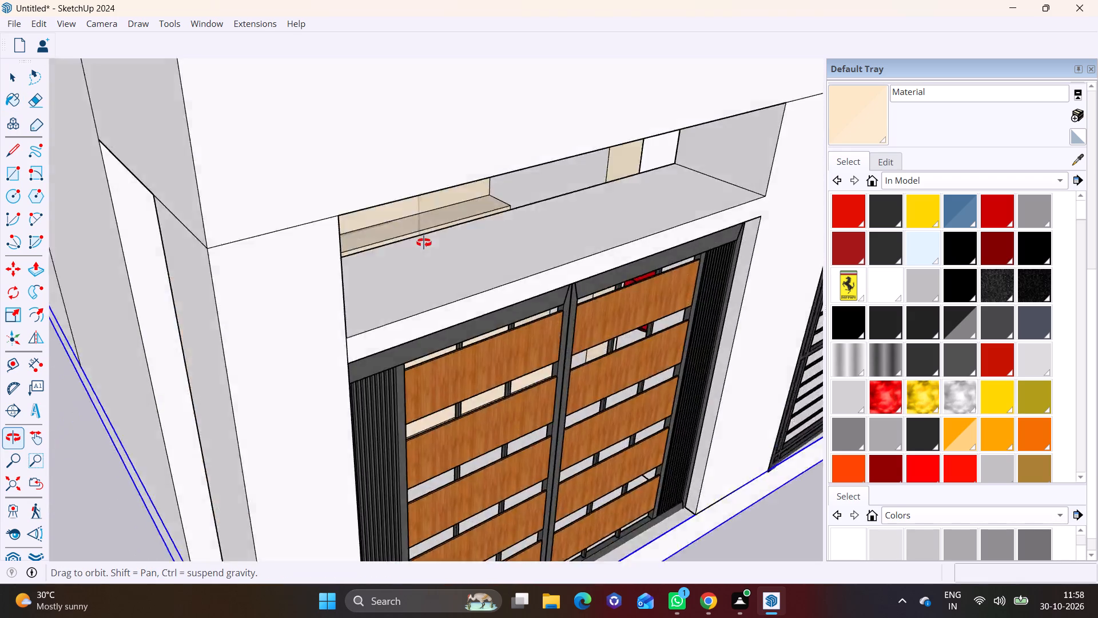
{"action": "middle_click_drag", "start_coordinate": [424, 243], "coordinate": [45, 221]}
{"action": "scroll", "coordinate": [315, 315], "scroll_direction": "down", "scroll_amount": 8}
{"action": "middle_click_drag", "start_coordinate": [442, 362], "coordinate": [683, 282]}
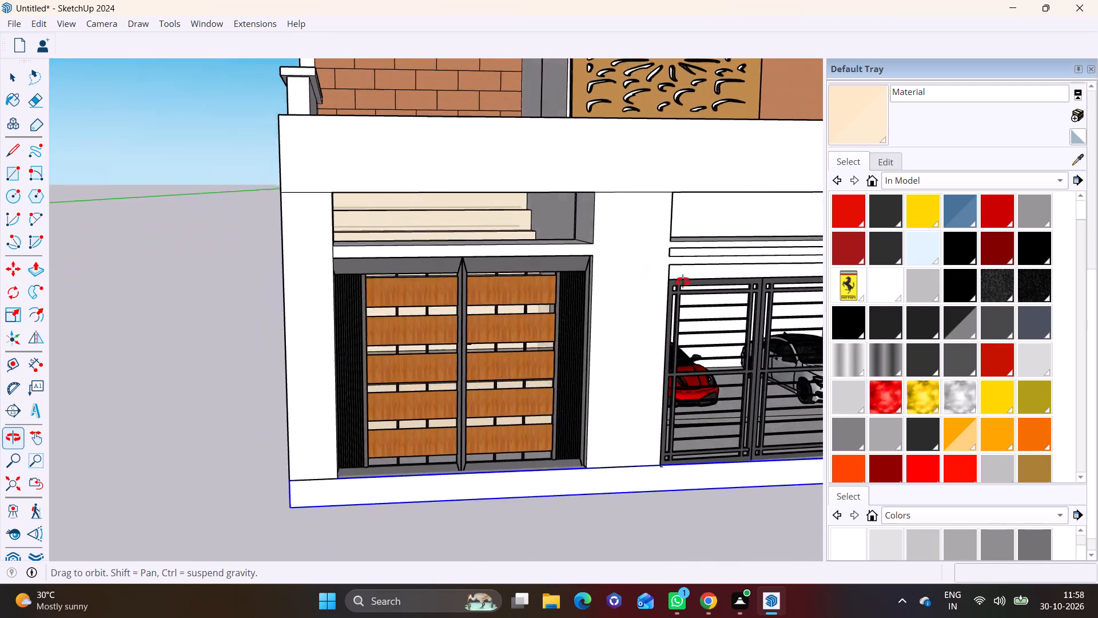
{"action": "middle_click_drag", "start_coordinate": [683, 282], "coordinate": [686, 264]}
{"action": "scroll", "coordinate": [608, 252], "scroll_direction": "down", "scroll_amount": 12}
{"action": "middle_click_drag", "start_coordinate": [520, 294], "coordinate": [434, 353], "text": "shift"}
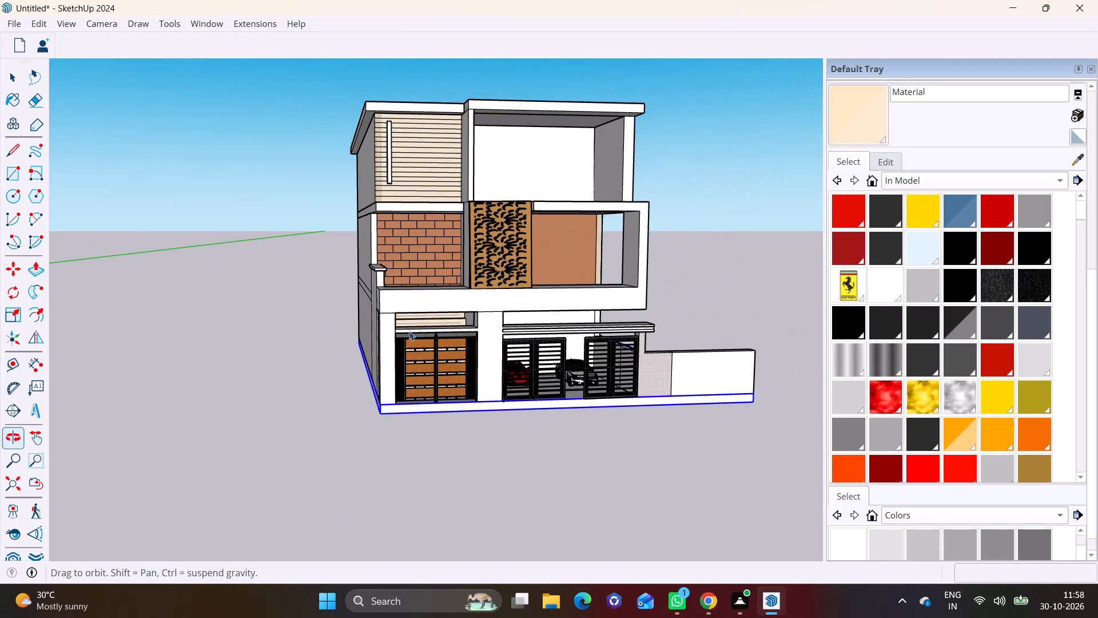
{"action": "middle_click_drag", "start_coordinate": [406, 314], "coordinate": [640, 306]}
{"action": "middle_click_drag", "start_coordinate": [403, 336], "coordinate": [503, 331]}
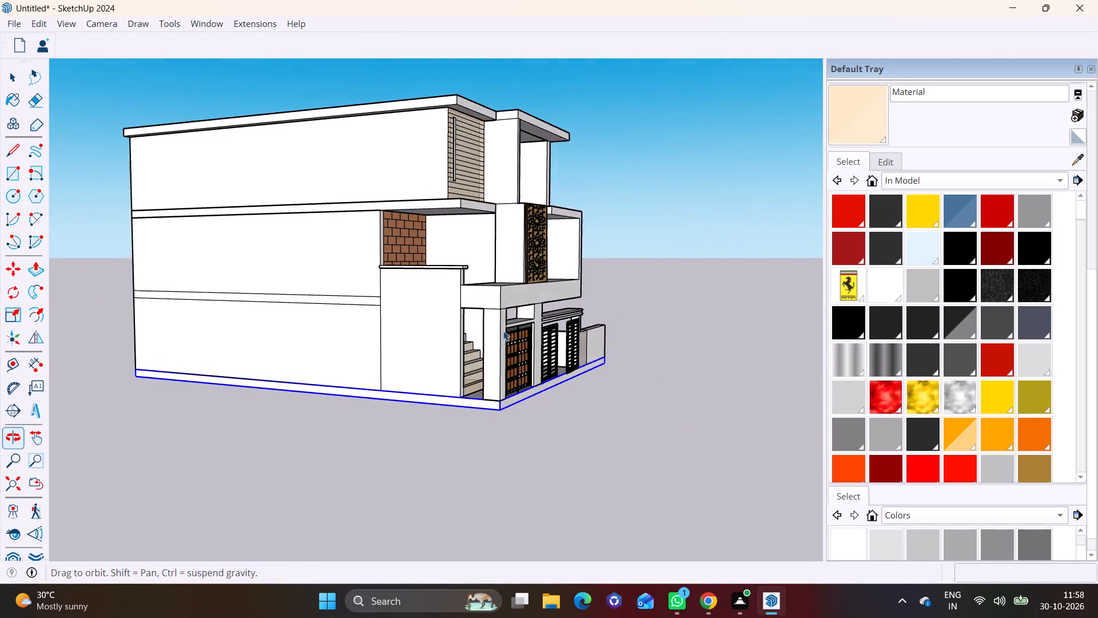
{"action": "middle_click_drag", "start_coordinate": [503, 331], "coordinate": [491, 332]}
Push/Pull the front corner pillar's inner face about 2' 9 5/16" to the side wall, closing the side opening beside the staircase.
{"action": "scroll", "coordinate": [534, 334], "scroll_direction": "up", "scroll_amount": 9}
{"action": "middle_click_drag", "start_coordinate": [441, 332], "coordinate": [638, 334]}
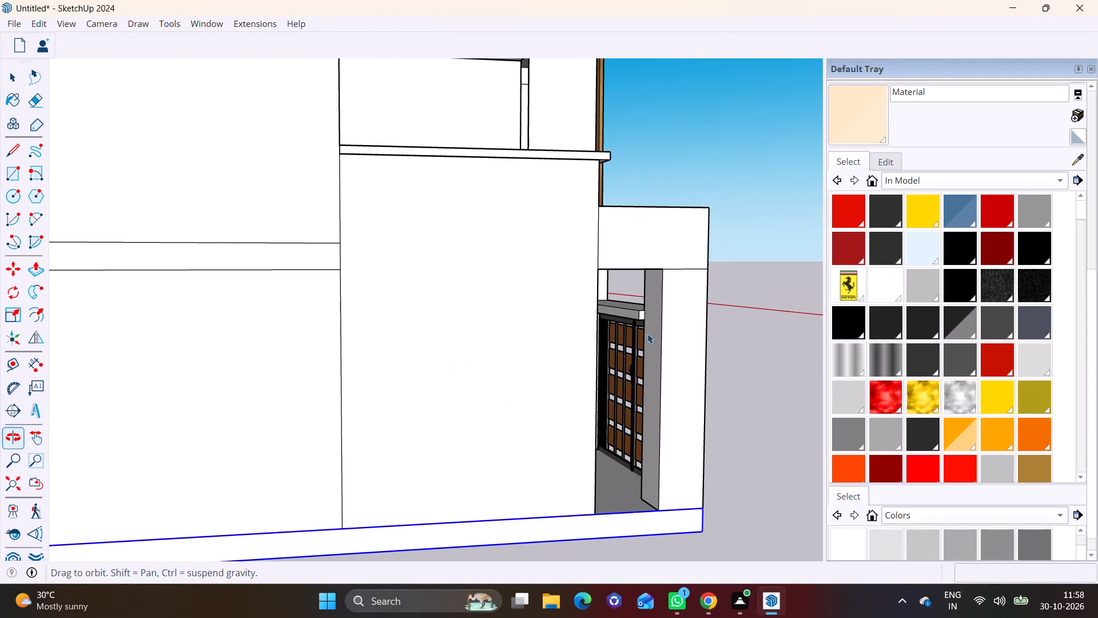
{"action": "left_click", "coordinate": [649, 332]}
{"action": "left_click", "coordinate": [38, 271]}
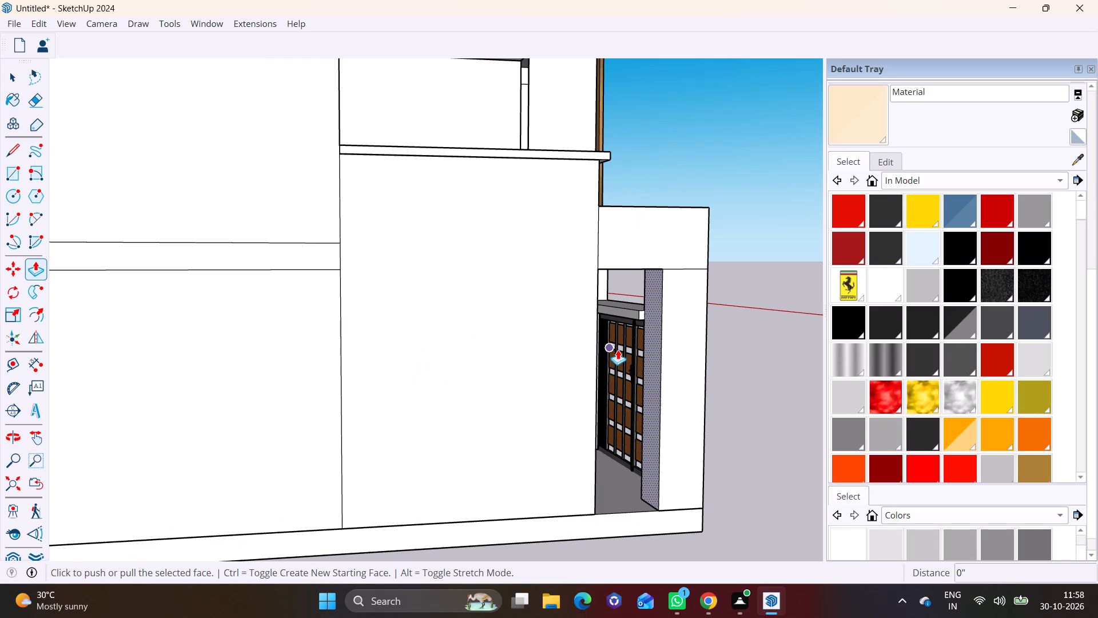
{"action": "left_click", "coordinate": [652, 340]}
{"action": "left_click", "coordinate": [595, 344]}
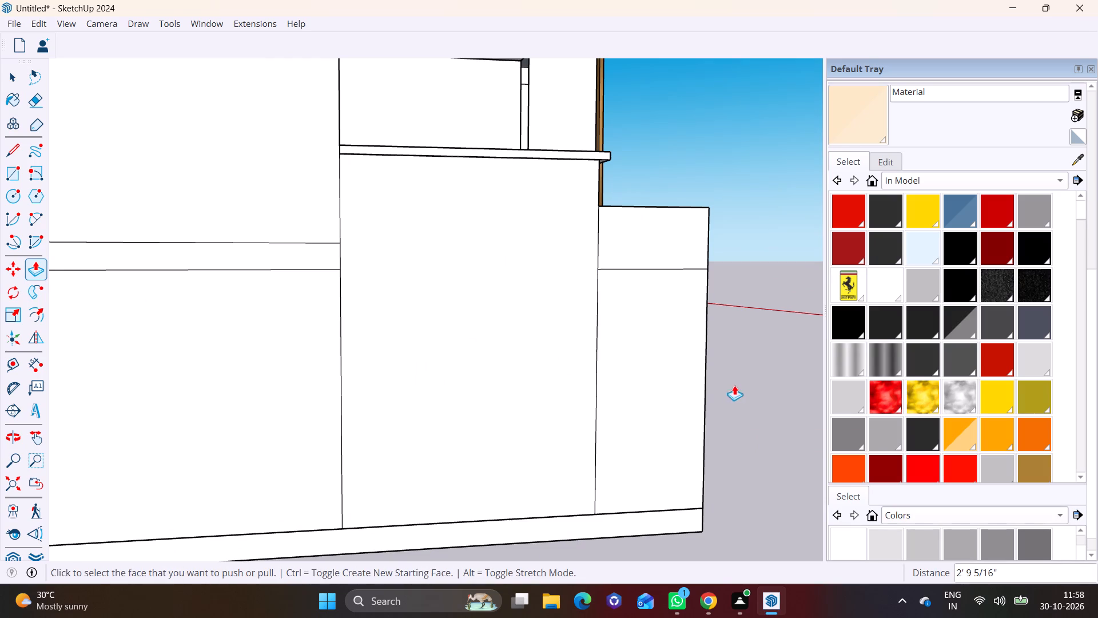
Erase the vertical edge line between the side wall and the extended corner pillar.
{"action": "key", "text": "space"}
{"action": "left_click", "coordinate": [597, 347]}
{"action": "right_click", "coordinate": [596, 347]}
{"action": "left_click", "coordinate": [621, 375]}
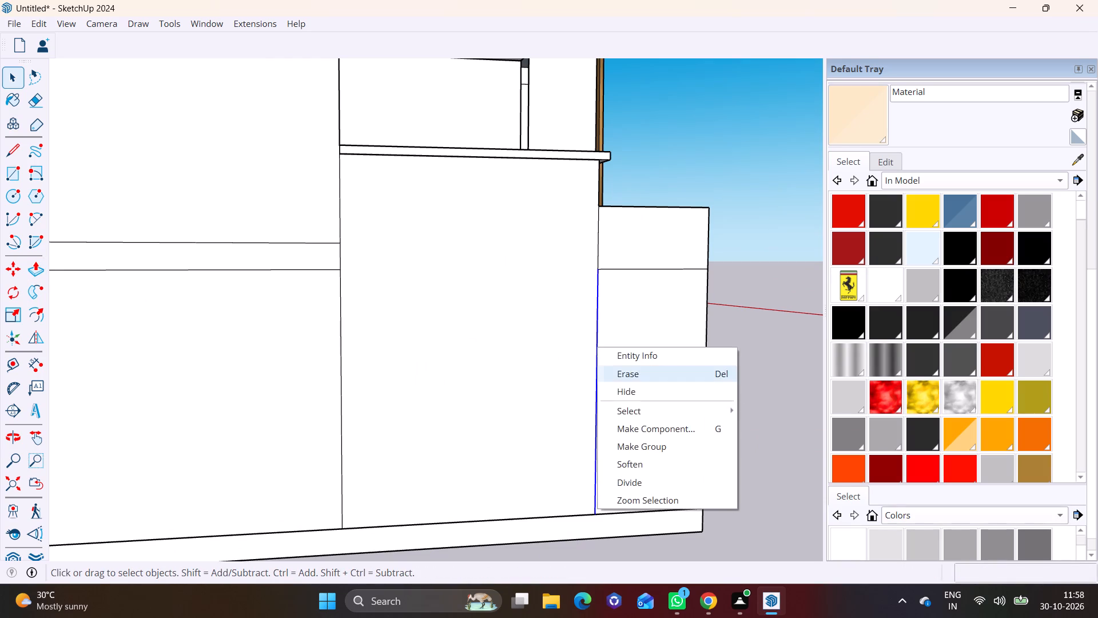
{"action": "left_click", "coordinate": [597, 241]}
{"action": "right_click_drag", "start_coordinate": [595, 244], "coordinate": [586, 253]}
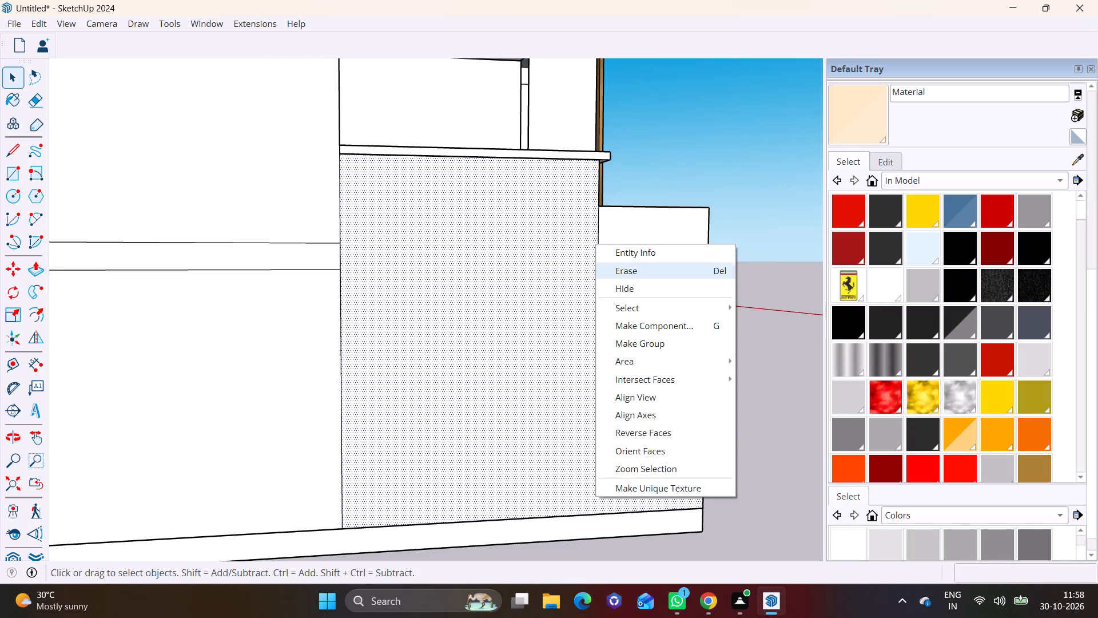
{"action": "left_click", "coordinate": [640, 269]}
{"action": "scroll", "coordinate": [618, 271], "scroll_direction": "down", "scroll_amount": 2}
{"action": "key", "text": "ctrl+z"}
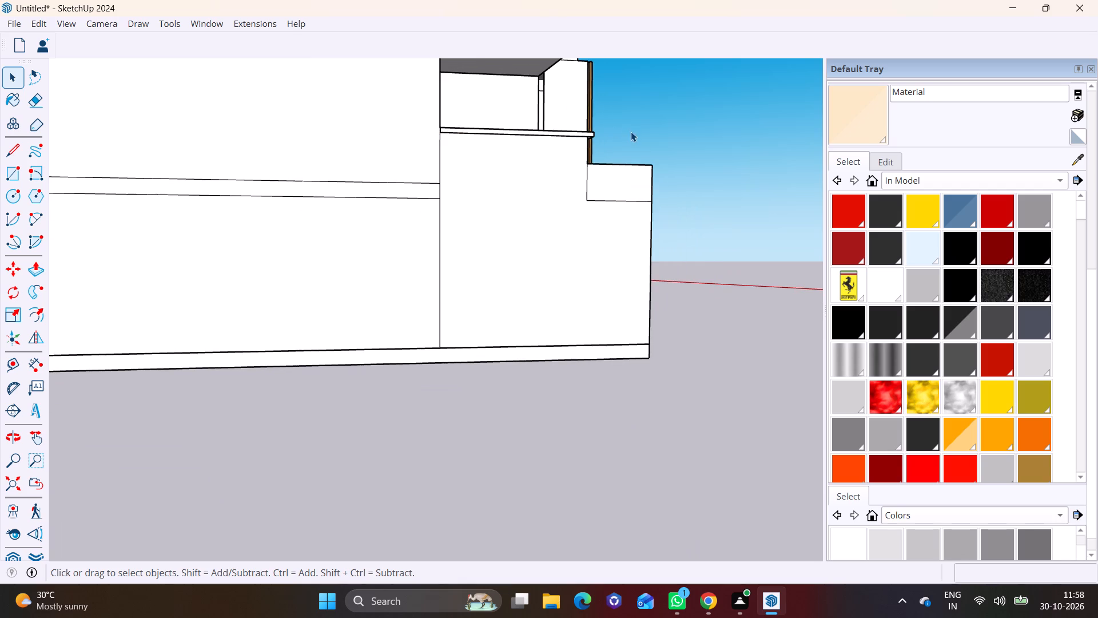
Erase the leftover horizontal line and the remaining short vertical edges between the side wall and the extended corner pillar.
{"action": "left_click", "coordinate": [598, 200]}
{"action": "right_click", "coordinate": [596, 199]}
{"action": "left_click", "coordinate": [615, 220]}
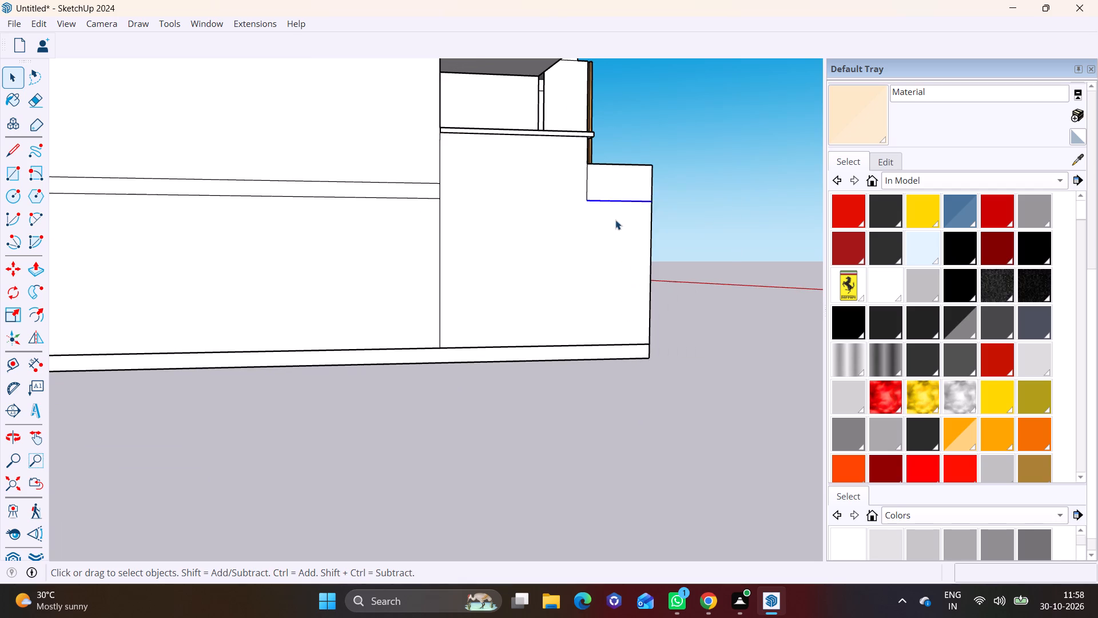
{"action": "left_click", "coordinate": [587, 191]}
{"action": "right_click", "coordinate": [587, 191]}
{"action": "left_click", "coordinate": [606, 212]}
{"action": "scroll", "coordinate": [600, 175], "scroll_direction": "up", "scroll_amount": 6}
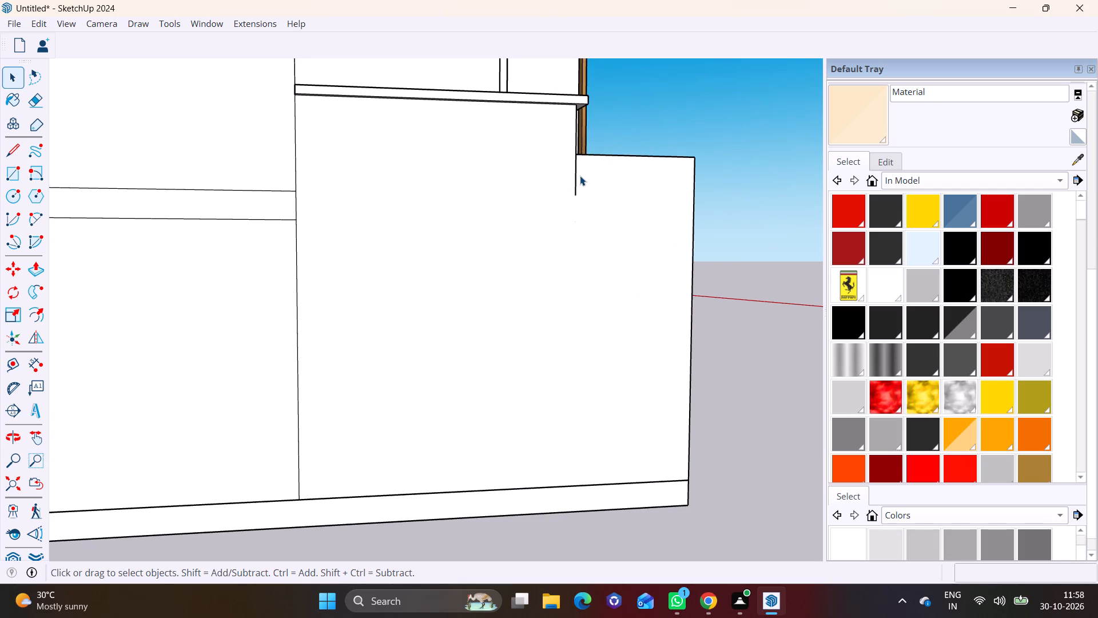
{"action": "left_click", "coordinate": [576, 178]}
{"action": "right_click", "coordinate": [576, 178]}
{"action": "left_click", "coordinate": [594, 202]}
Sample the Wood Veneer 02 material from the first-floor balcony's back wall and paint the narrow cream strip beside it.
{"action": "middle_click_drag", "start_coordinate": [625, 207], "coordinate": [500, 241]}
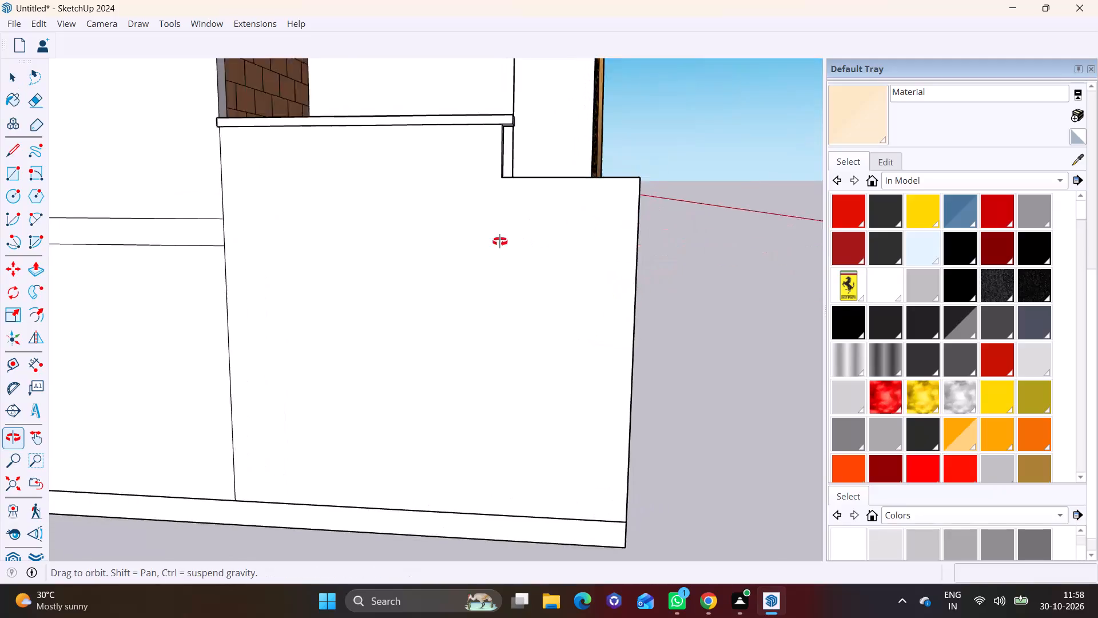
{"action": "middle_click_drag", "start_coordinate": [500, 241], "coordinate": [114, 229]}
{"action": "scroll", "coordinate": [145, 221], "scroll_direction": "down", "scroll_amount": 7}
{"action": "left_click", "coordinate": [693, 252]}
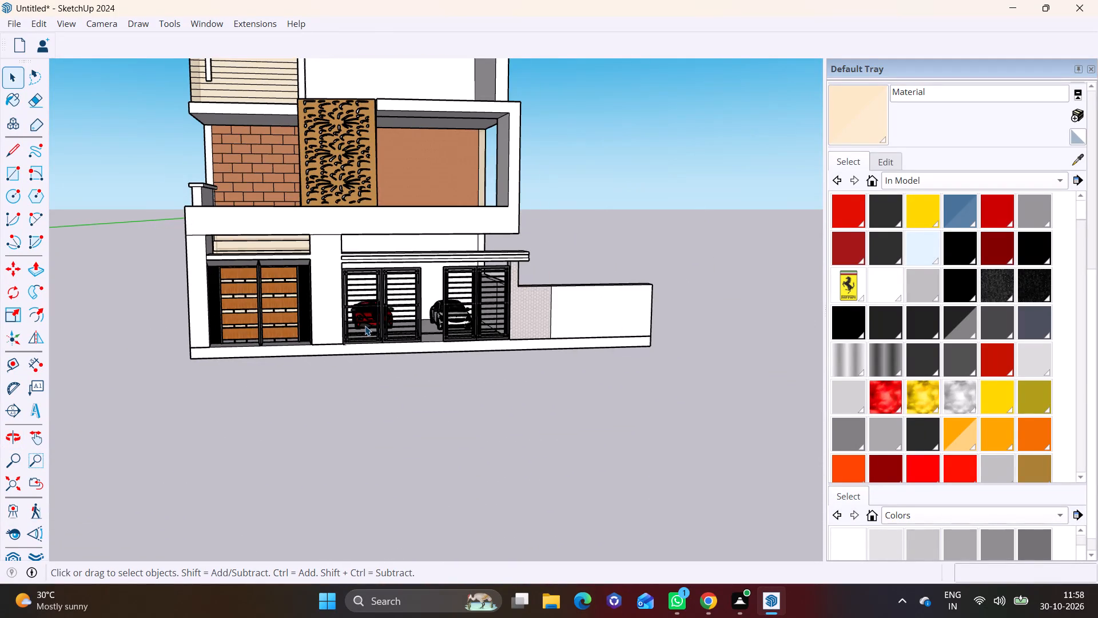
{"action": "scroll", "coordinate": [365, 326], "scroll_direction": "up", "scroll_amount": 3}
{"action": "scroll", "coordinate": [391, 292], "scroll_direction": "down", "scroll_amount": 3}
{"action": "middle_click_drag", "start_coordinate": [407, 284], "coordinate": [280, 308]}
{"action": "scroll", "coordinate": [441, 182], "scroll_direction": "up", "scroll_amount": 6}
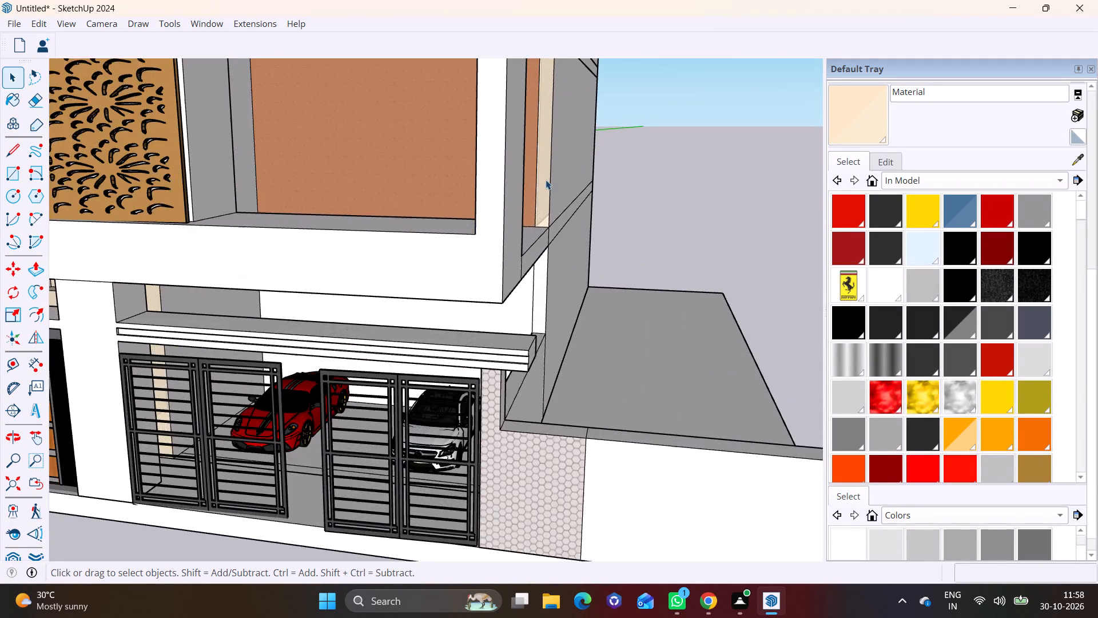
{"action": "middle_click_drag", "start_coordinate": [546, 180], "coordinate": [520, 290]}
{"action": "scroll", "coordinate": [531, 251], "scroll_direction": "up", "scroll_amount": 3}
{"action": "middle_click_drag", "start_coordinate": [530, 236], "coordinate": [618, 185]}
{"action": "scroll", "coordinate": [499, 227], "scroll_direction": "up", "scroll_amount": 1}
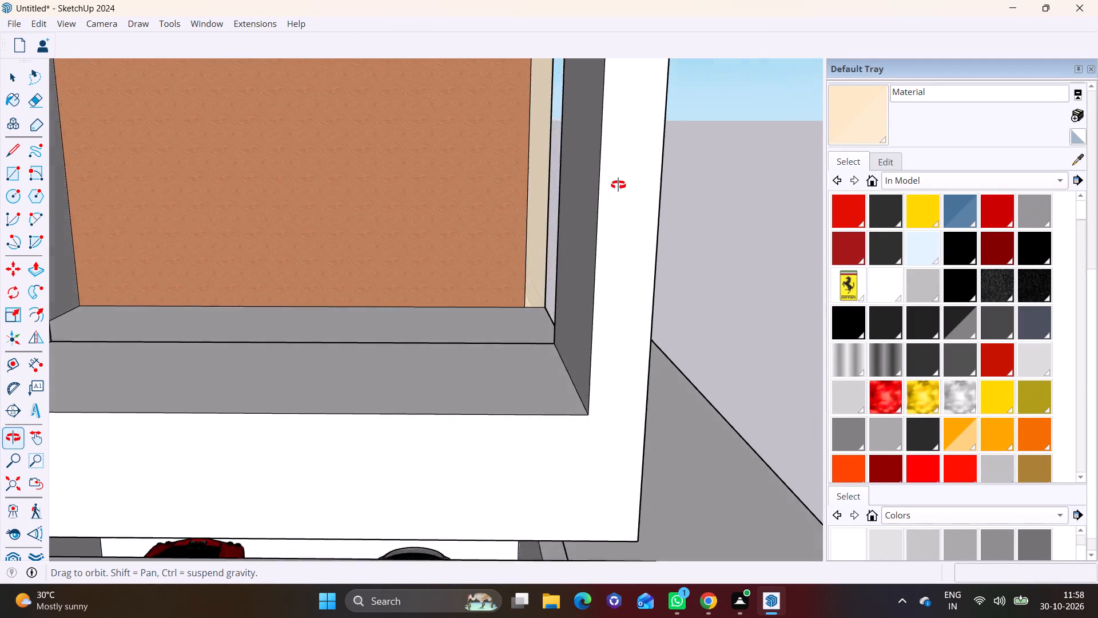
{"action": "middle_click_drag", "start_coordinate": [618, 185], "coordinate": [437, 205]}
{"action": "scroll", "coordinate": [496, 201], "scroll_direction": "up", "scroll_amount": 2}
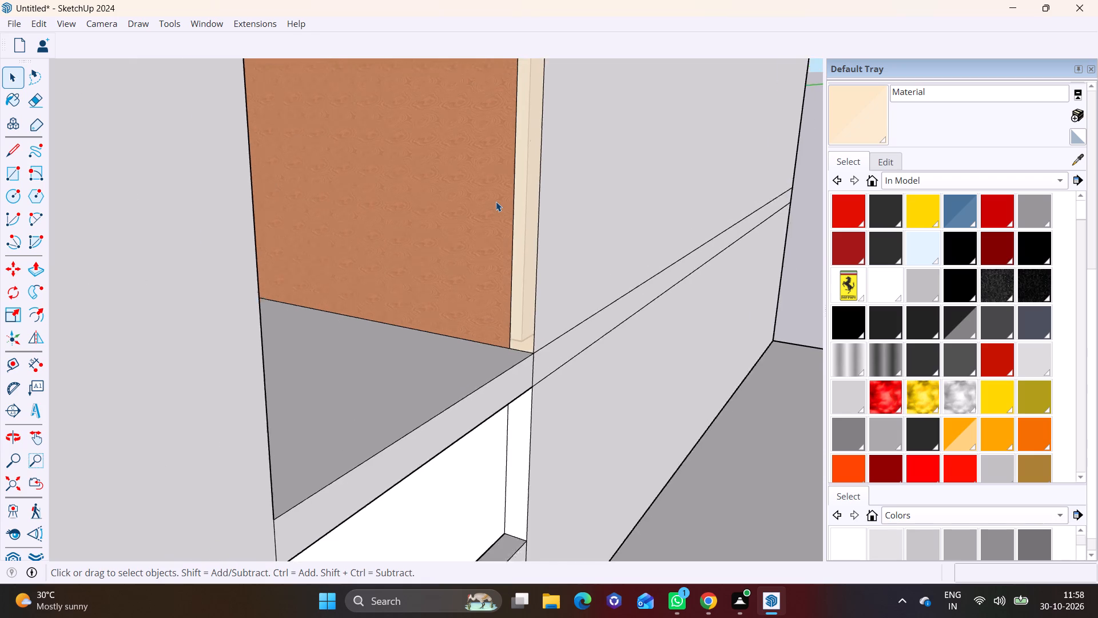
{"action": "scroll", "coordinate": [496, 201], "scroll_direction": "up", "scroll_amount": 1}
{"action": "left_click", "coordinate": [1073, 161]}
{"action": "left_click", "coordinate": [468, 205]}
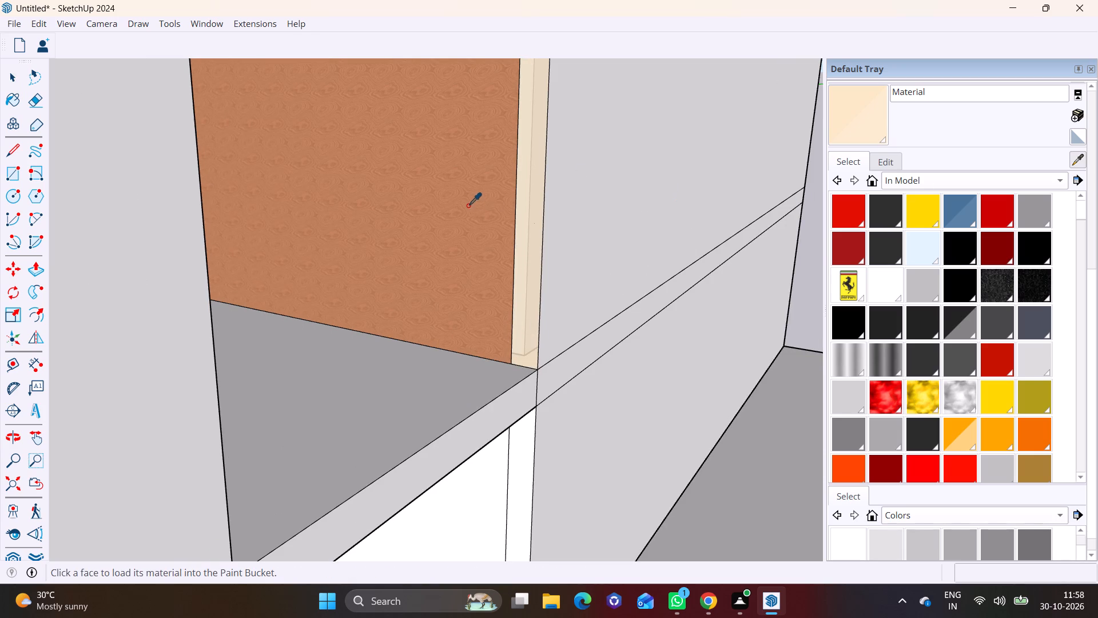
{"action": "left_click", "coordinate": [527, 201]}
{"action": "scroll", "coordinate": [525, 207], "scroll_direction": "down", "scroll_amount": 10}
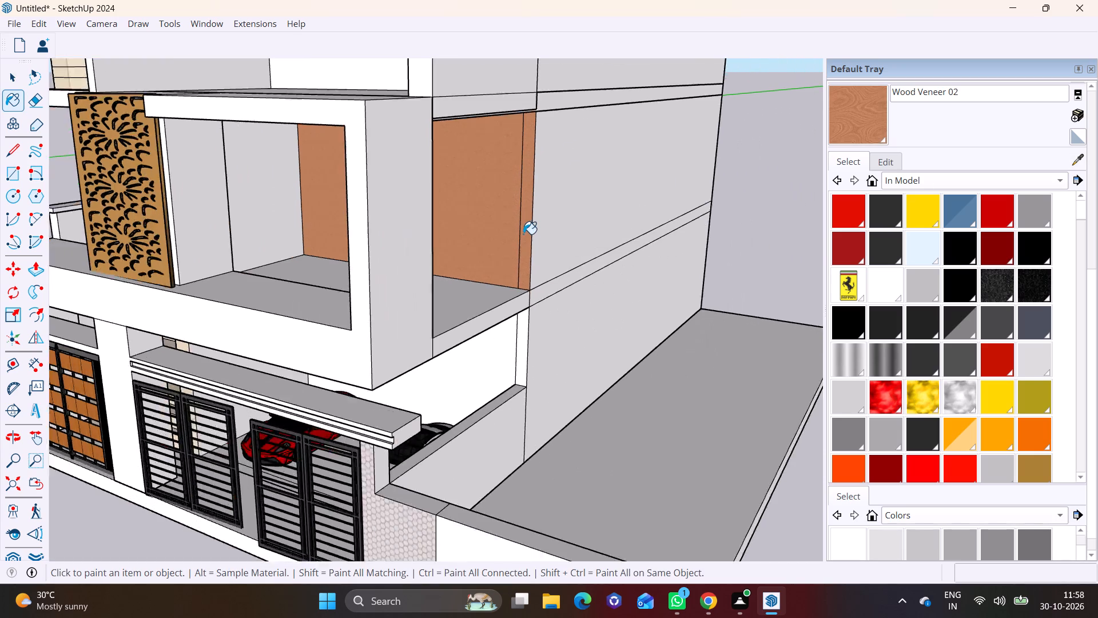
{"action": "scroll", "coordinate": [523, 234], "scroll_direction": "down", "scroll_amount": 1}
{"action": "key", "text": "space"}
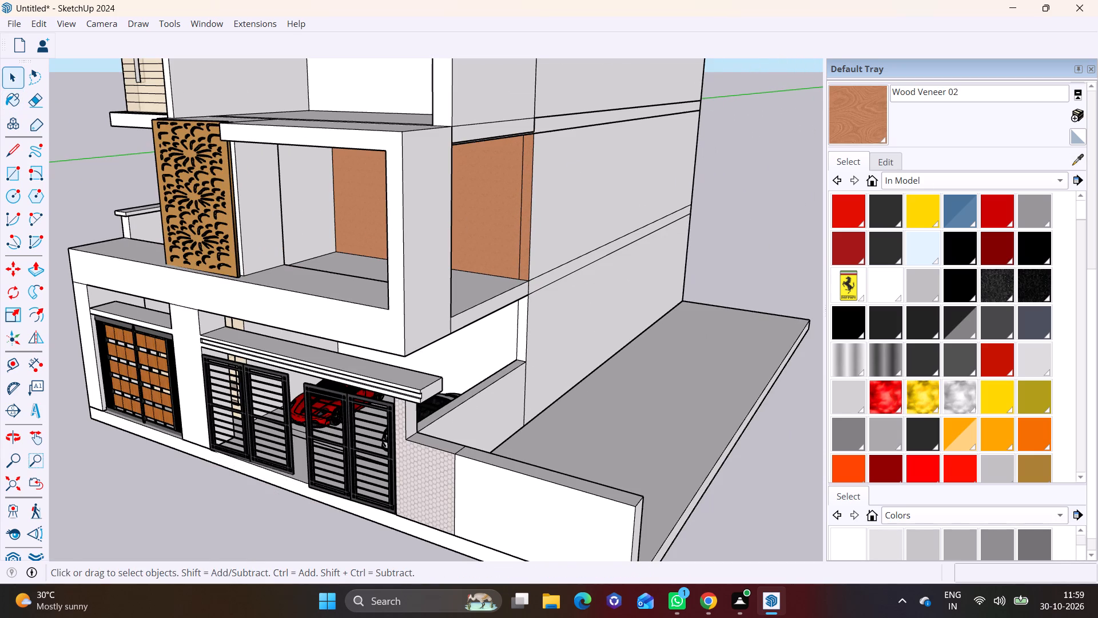
Sample the cream material from the top-floor cladding and paint the first-floor balcony's back wall and its adjoining narrow strip.
{"action": "left_click", "coordinate": [1074, 159]}
{"action": "left_click", "coordinate": [150, 89]}
{"action": "scroll", "coordinate": [401, 188], "scroll_direction": "up", "scroll_amount": 5}
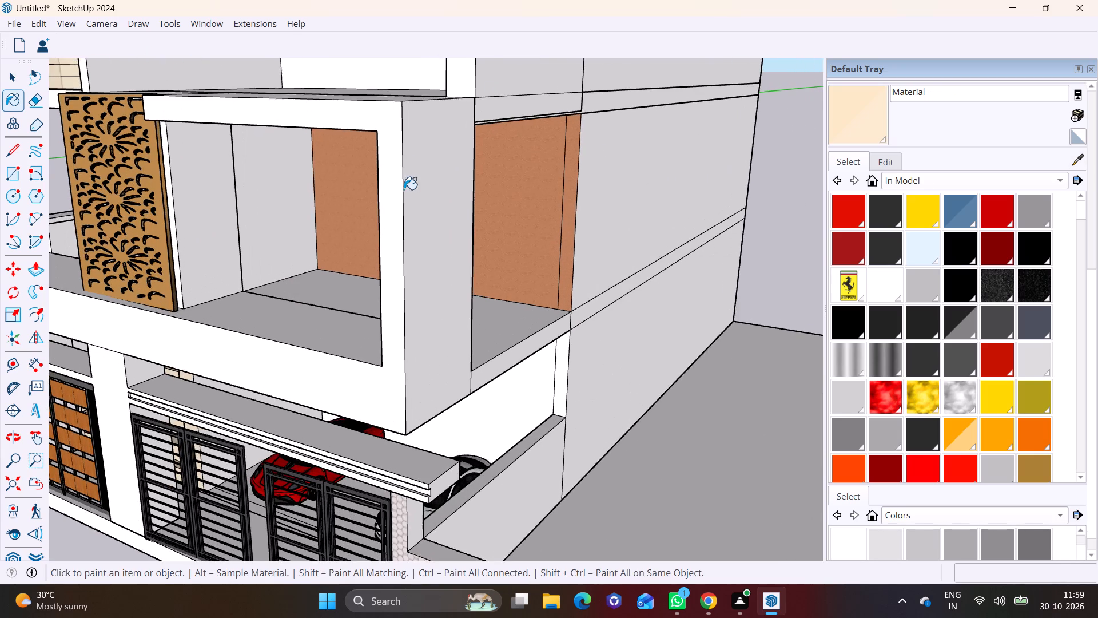
{"action": "left_click", "coordinate": [542, 201]}
{"action": "left_click", "coordinate": [579, 193]}
{"action": "key", "text": "space"}
{"action": "left_click", "coordinate": [781, 183]}
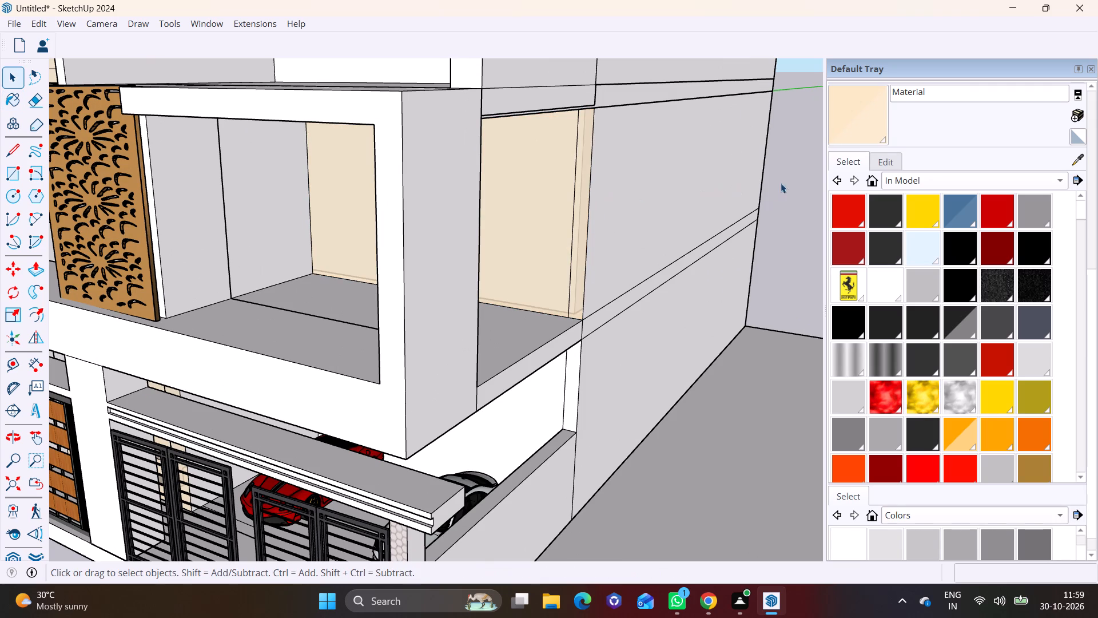
Erase the vertical edge between the first-floor balcony's cream back wall and the narrow strip beside it.
{"action": "scroll", "coordinate": [357, 285], "scroll_direction": "down", "scroll_amount": 3}
{"action": "scroll", "coordinate": [504, 239], "scroll_direction": "up", "scroll_amount": 6}
{"action": "key", "text": "space"}
{"action": "left_click", "coordinate": [519, 241]}
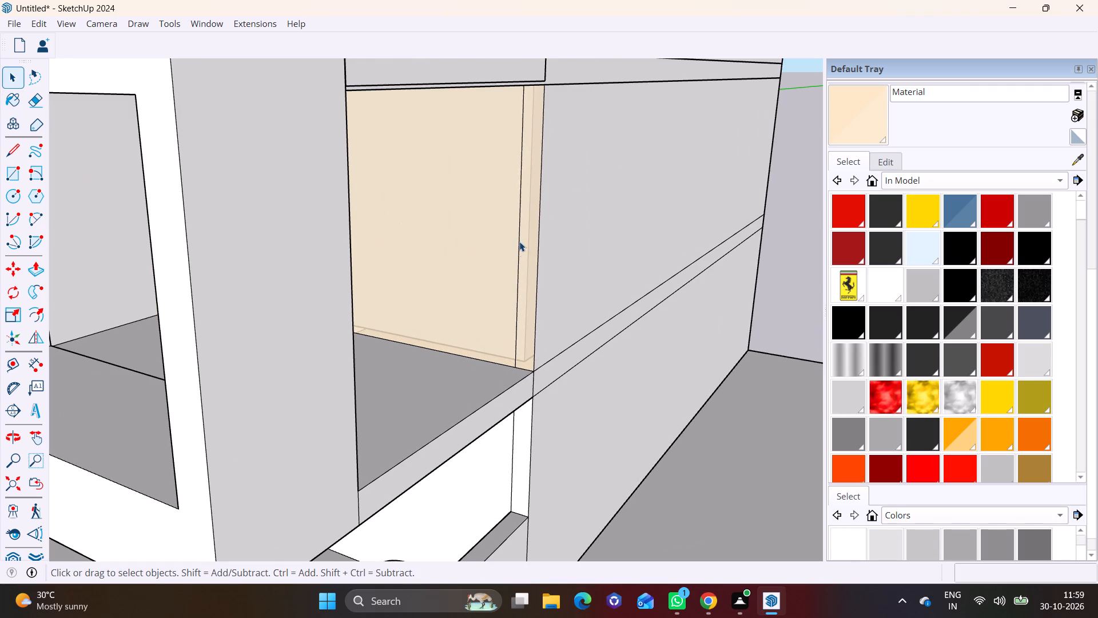
{"action": "right_click", "coordinate": [519, 241]}
{"action": "left_click", "coordinate": [539, 272]}
Examine the recoloured balcony and the house facade from the front and both sides.
{"action": "scroll", "coordinate": [466, 308], "scroll_direction": "down", "scroll_amount": 7}
{"action": "middle_click_drag", "start_coordinate": [375, 348], "coordinate": [507, 329]}
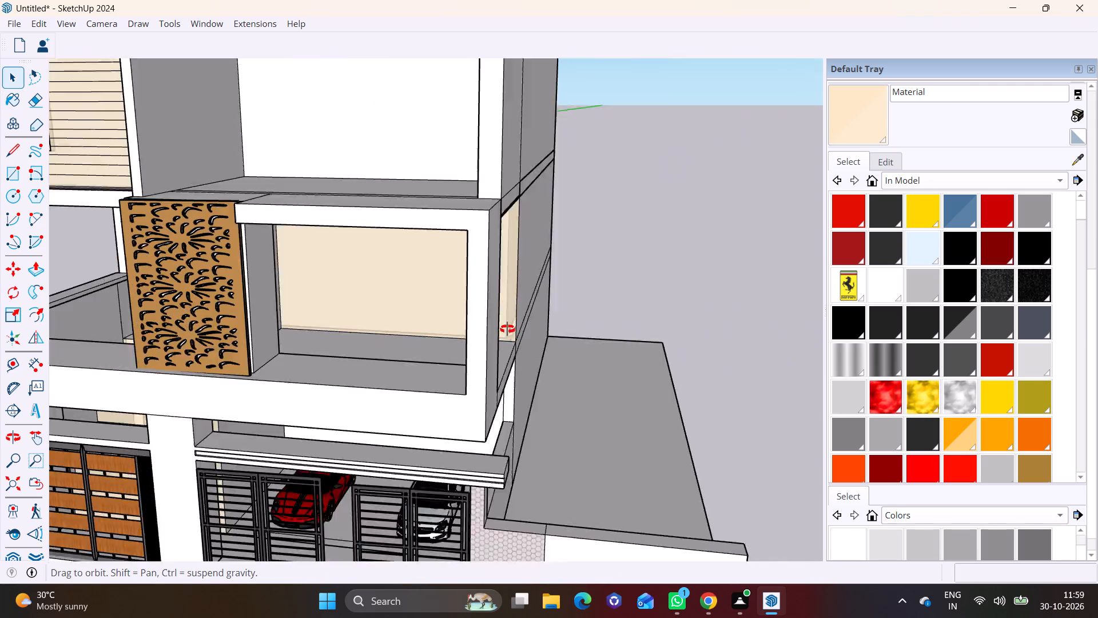
{"action": "middle_click_drag", "start_coordinate": [507, 329], "coordinate": [559, 270]}
{"action": "scroll", "coordinate": [344, 295], "scroll_direction": "down", "scroll_amount": 3}
{"action": "middle_click_drag", "start_coordinate": [64, 247], "coordinate": [324, 264]}
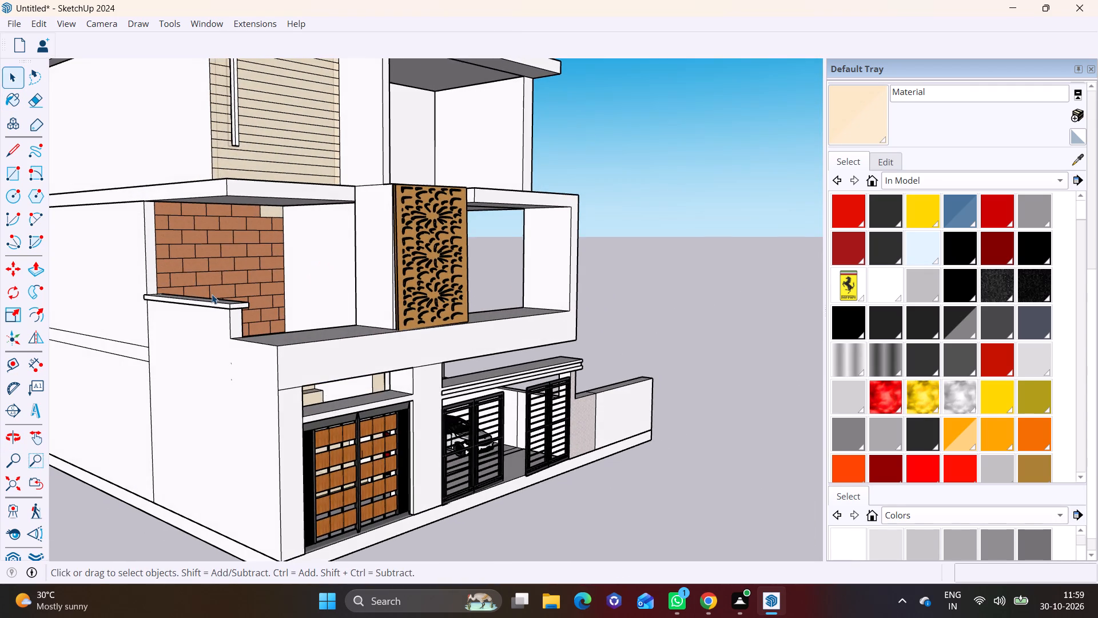
{"action": "middle_click_drag", "start_coordinate": [211, 293], "coordinate": [0, 294]}
{"action": "scroll", "coordinate": [256, 295], "scroll_direction": "down", "scroll_amount": 2}
{"action": "middle_click_drag", "start_coordinate": [258, 299], "coordinate": [246, 331], "text": "shift"}
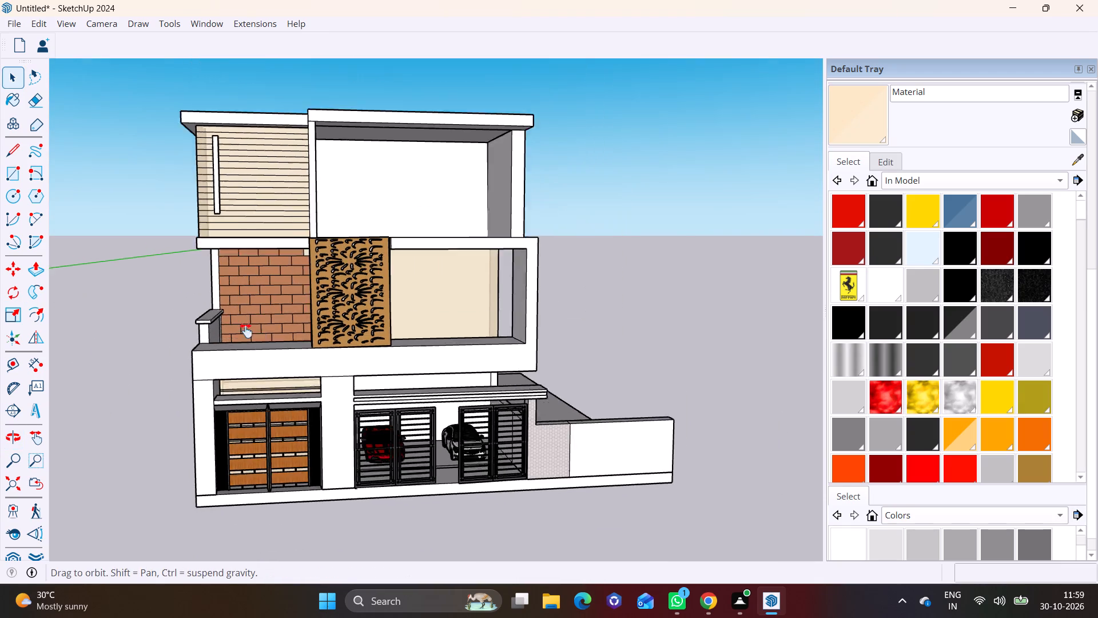
{"action": "middle_click_drag", "start_coordinate": [246, 331], "coordinate": [228, 401], "text": "shift"}
{"action": "scroll", "coordinate": [363, 298], "scroll_direction": "up", "scroll_amount": 3}
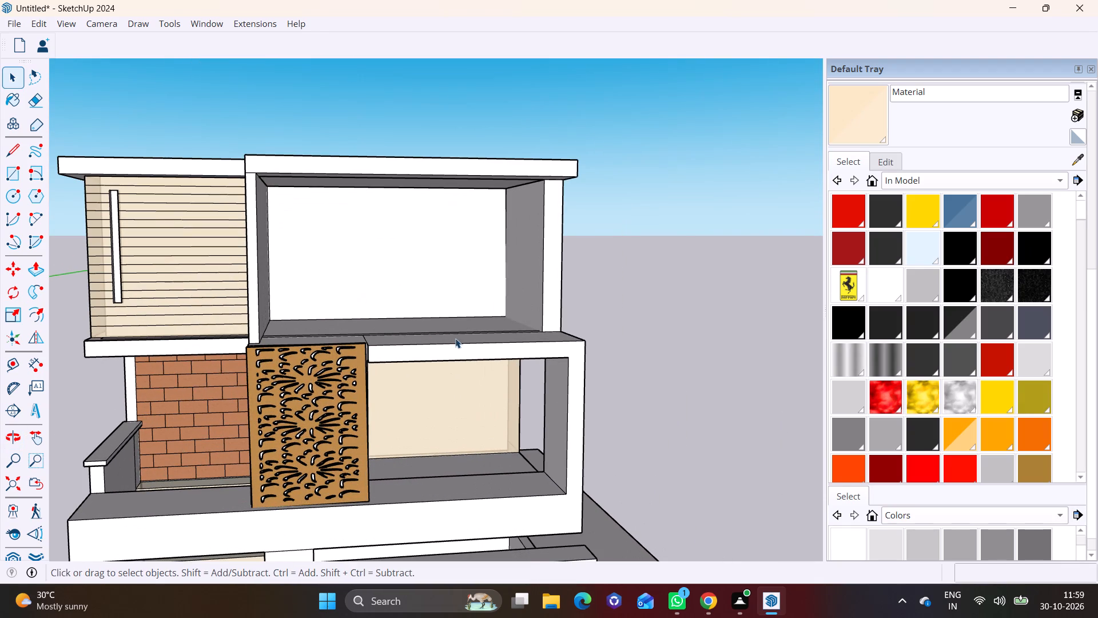
Push/Pull the top-floor side wall's front end face about 2' 9 3/4" forward to the roof slab's front edge.
{"action": "middle_click_drag", "start_coordinate": [503, 352], "coordinate": [254, 395]}
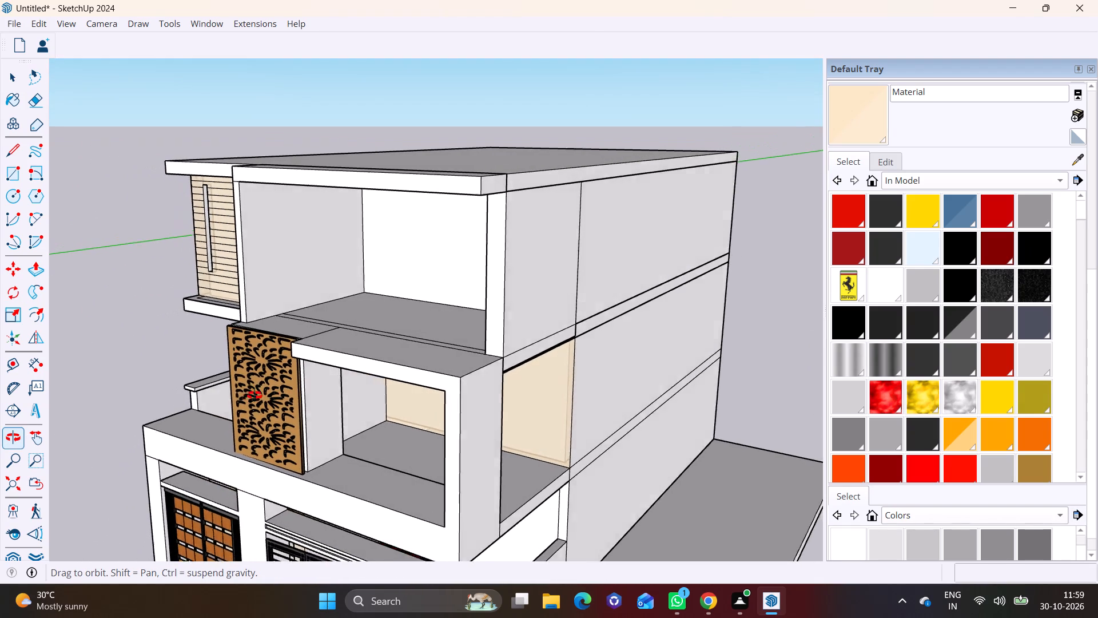
{"action": "middle_click_drag", "start_coordinate": [254, 395], "coordinate": [445, 340]}
{"action": "middle_click_drag", "start_coordinate": [343, 301], "coordinate": [313, 337], "text": "shift"}
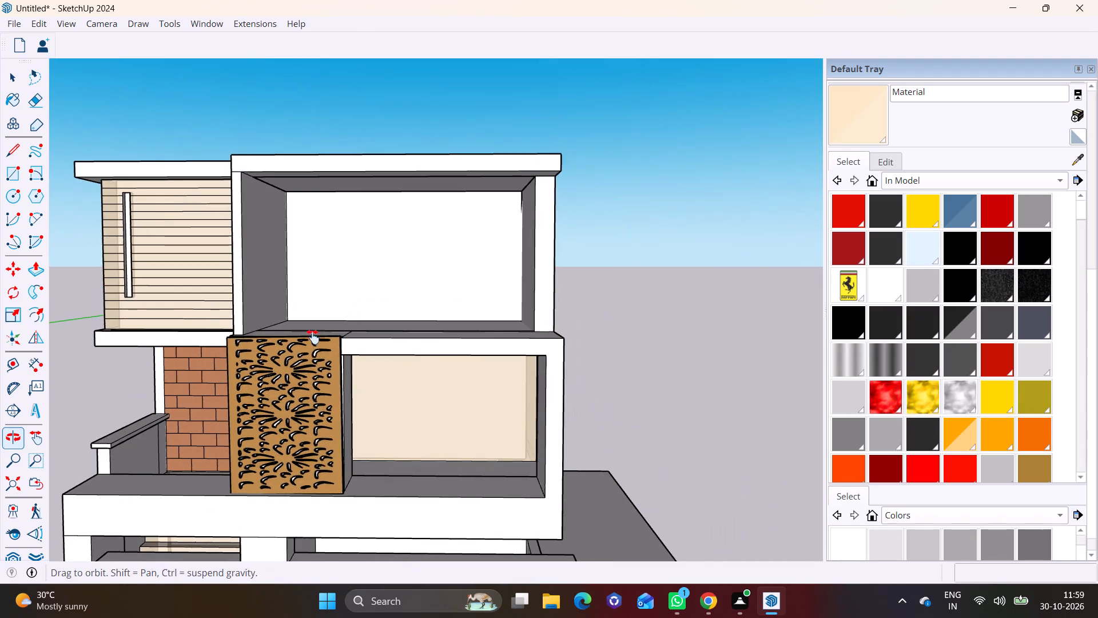
{"action": "middle_click_drag", "start_coordinate": [313, 337], "coordinate": [264, 389], "text": "shift"}
{"action": "middle_click_drag", "start_coordinate": [546, 331], "coordinate": [444, 354]}
{"action": "scroll", "coordinate": [419, 354], "scroll_direction": "up", "scroll_amount": 3}
{"action": "left_click", "coordinate": [372, 330]}
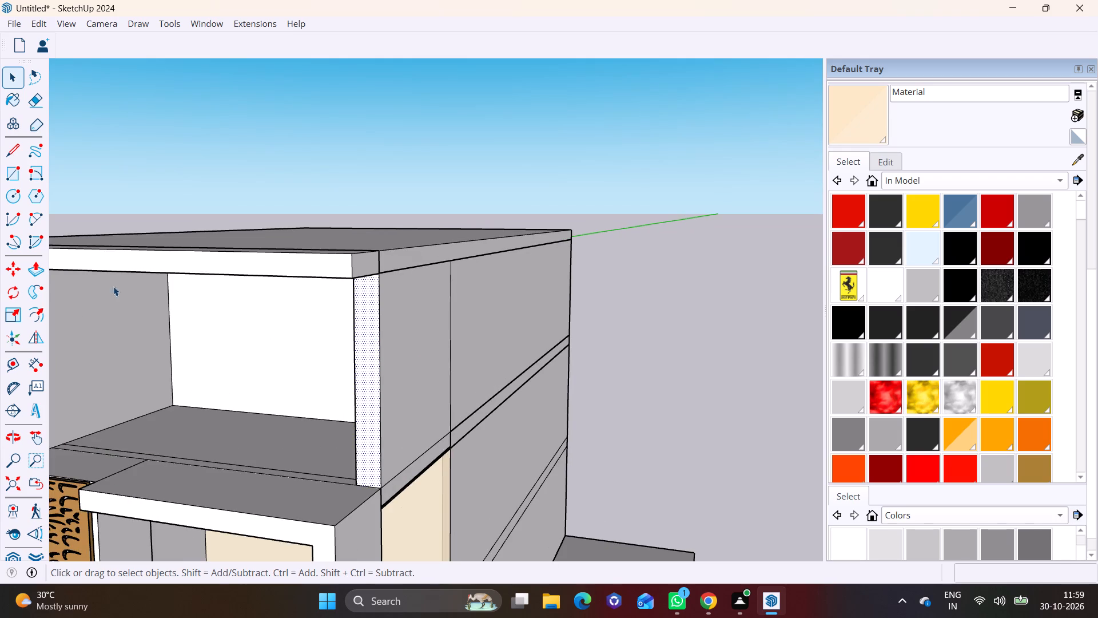
{"action": "left_click", "coordinate": [37, 265]}
{"action": "left_click", "coordinate": [369, 330]}
{"action": "left_click", "coordinate": [345, 275]}
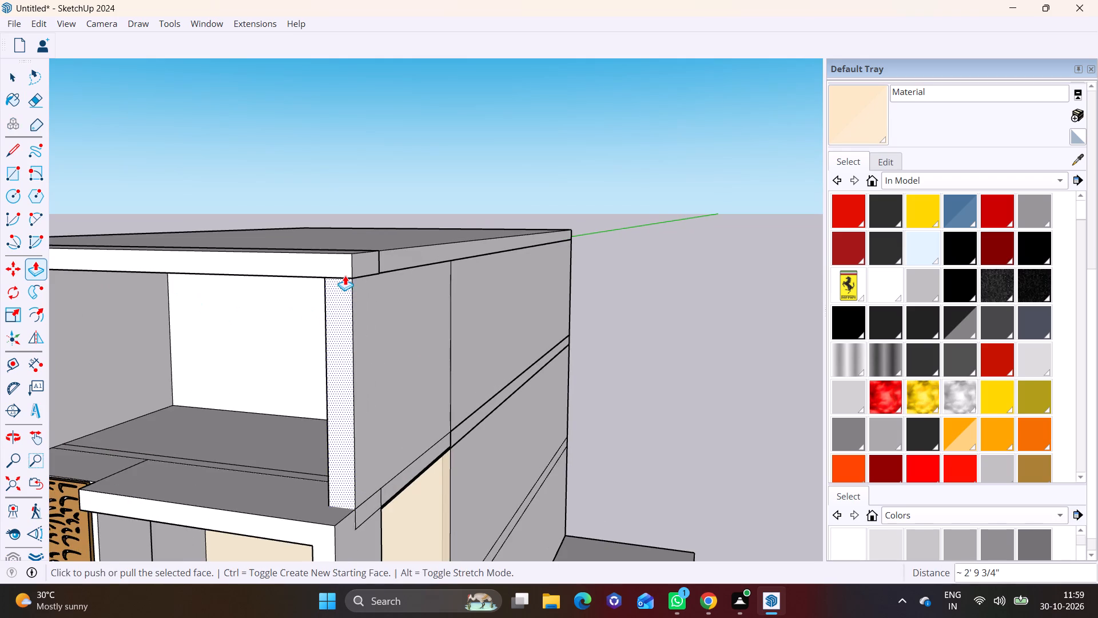
{"action": "scroll", "coordinate": [307, 378], "scroll_direction": "down", "scroll_amount": 3}
{"action": "key", "text": "space"}
{"action": "left_click", "coordinate": [614, 388]}
Draw a full-height rectangle on the front face of the projecting roof slab, at its corner beside the cream cladding.
{"action": "middle_click_drag", "start_coordinate": [201, 382], "coordinate": [322, 381]}
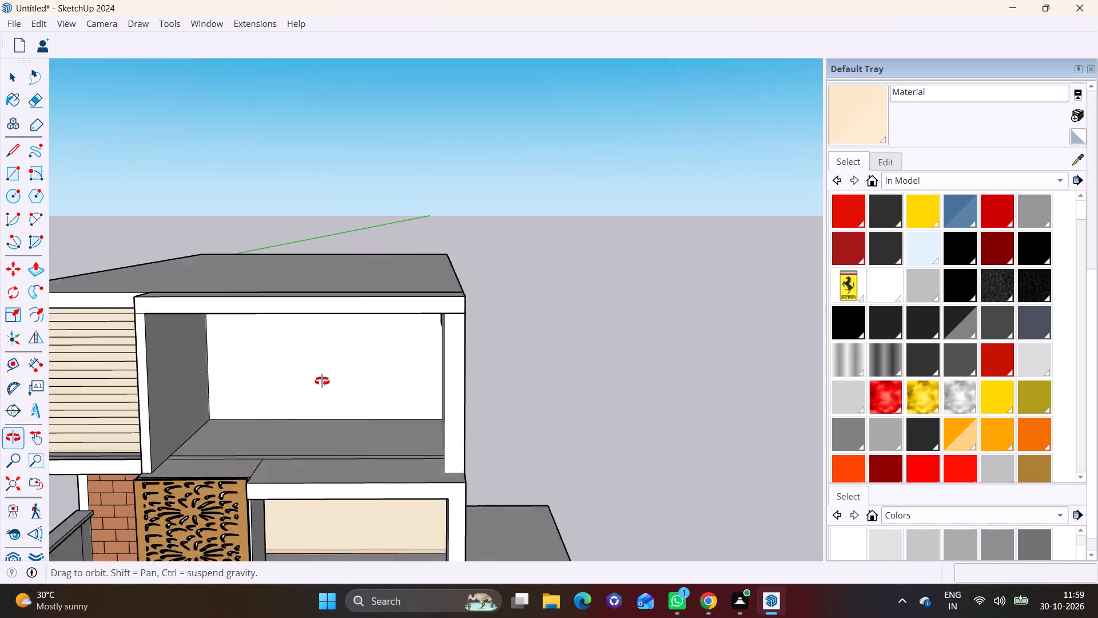
{"action": "middle_click_drag", "start_coordinate": [322, 381], "coordinate": [550, 367]}
{"action": "scroll", "coordinate": [510, 391], "scroll_direction": "down", "scroll_amount": 1}
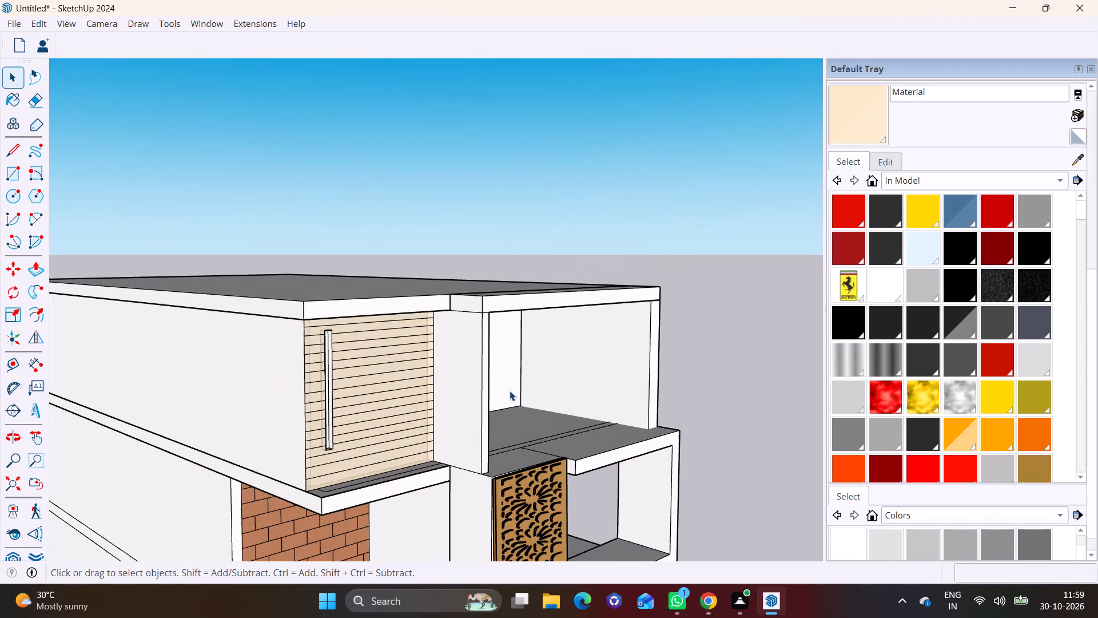
{"action": "scroll", "coordinate": [510, 391], "scroll_direction": "down", "scroll_amount": 1}
{"action": "scroll", "coordinate": [510, 395], "scroll_direction": "up", "scroll_amount": 3}
{"action": "middle_click_drag", "start_coordinate": [491, 401], "coordinate": [416, 403]}
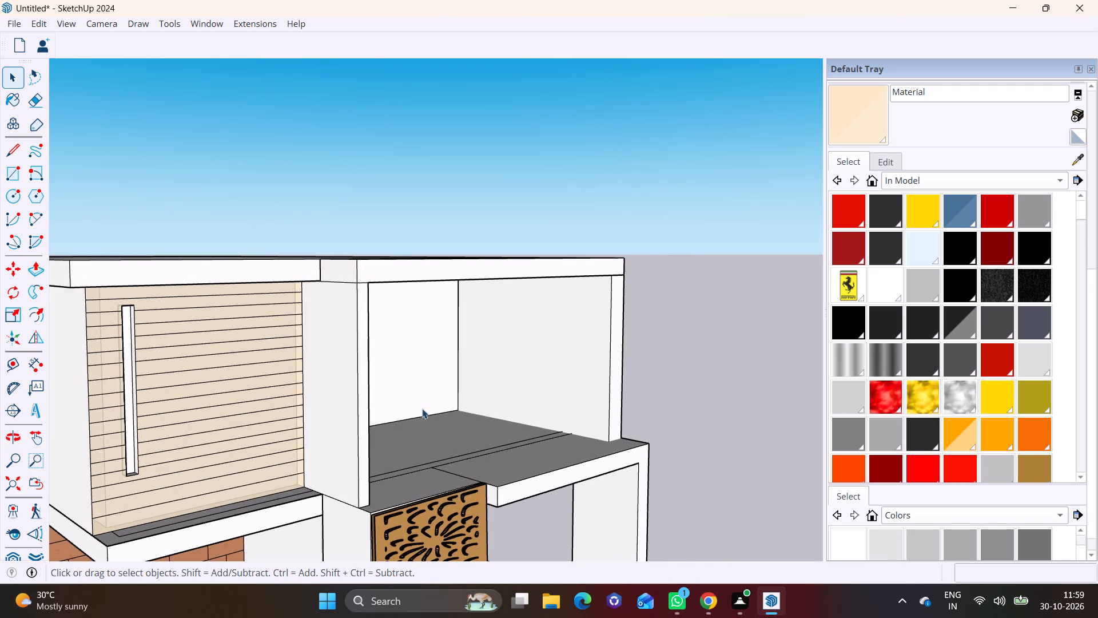
{"action": "middle_click_drag", "start_coordinate": [422, 409], "coordinate": [242, 419]}
{"action": "scroll", "coordinate": [340, 397], "scroll_direction": "up", "scroll_amount": 1}
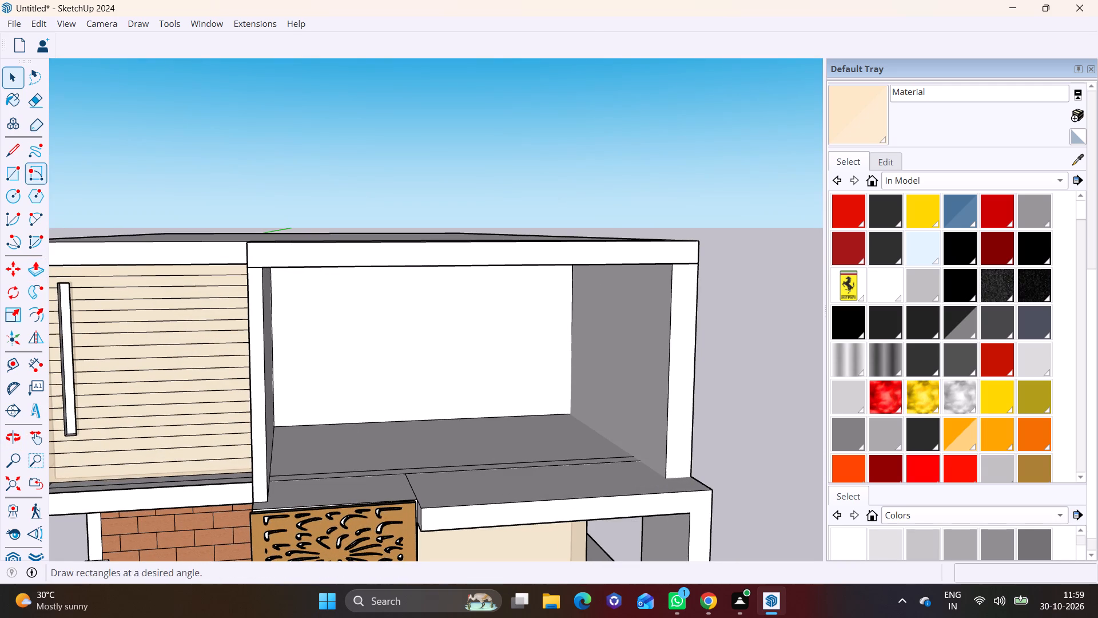
{"action": "left_click", "coordinate": [12, 173]}
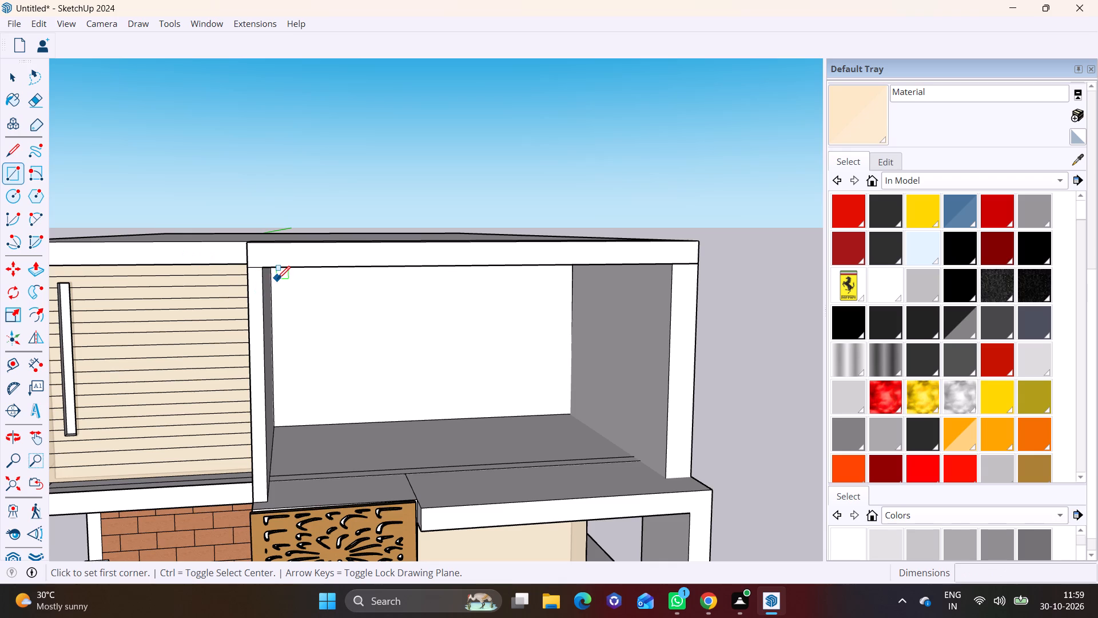
{"action": "middle_click_drag", "start_coordinate": [283, 297], "coordinate": [279, 241]}
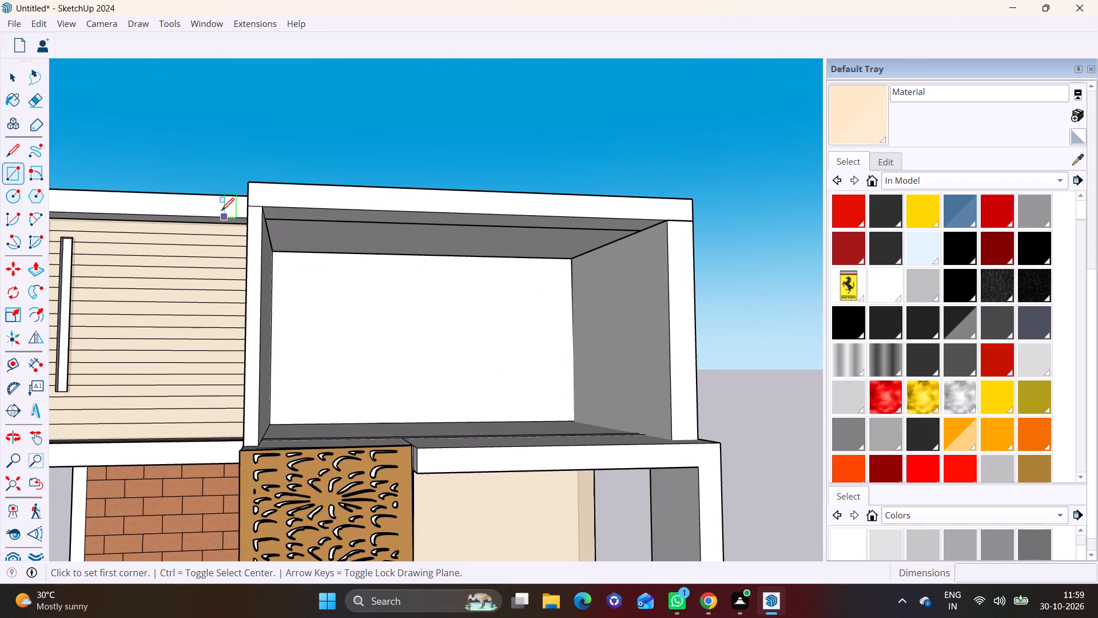
{"action": "scroll", "coordinate": [260, 189], "scroll_direction": "up", "scroll_amount": 5}
{"action": "middle_click_drag", "start_coordinate": [261, 199], "coordinate": [253, 252]}
{"action": "left_click", "coordinate": [230, 232]}
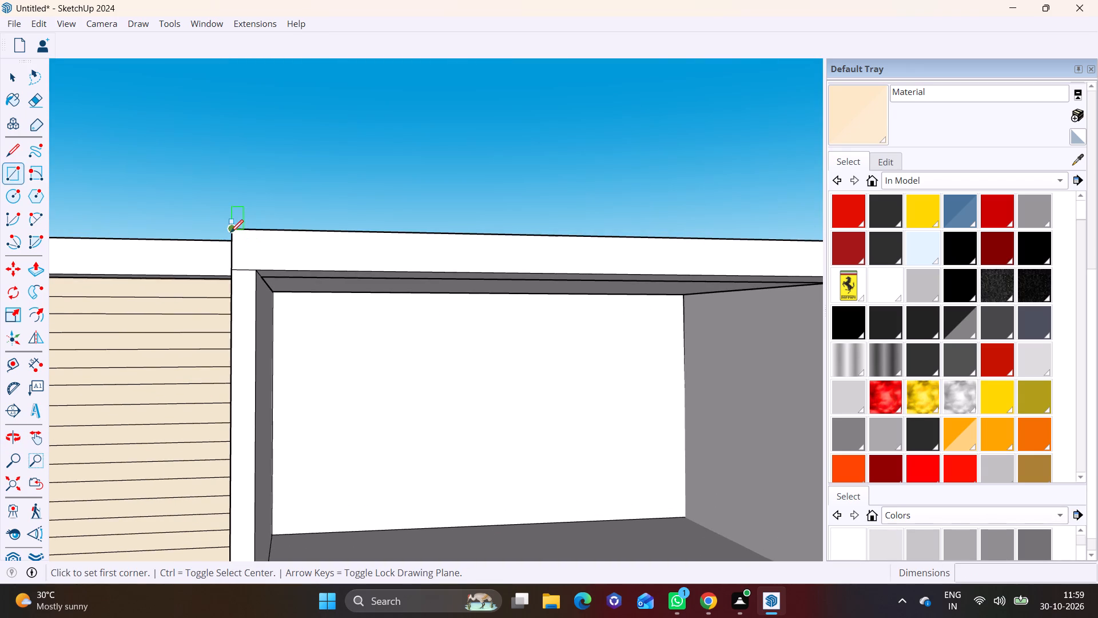
{"action": "left_click", "coordinate": [324, 269]}
{"action": "key", "text": "space"}
Push/Pull the new rectangle on the roof slab's front face outward by 6 1/16".
{"action": "left_click", "coordinate": [310, 252]}
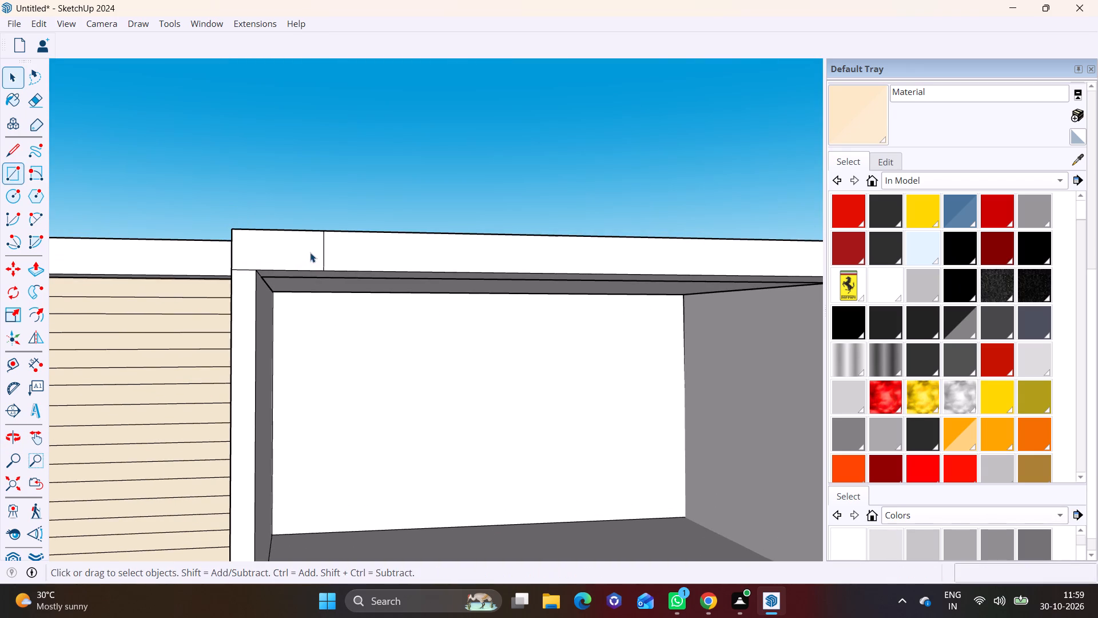
{"action": "middle_click_drag", "start_coordinate": [347, 245], "coordinate": [128, 327]}
{"action": "left_click", "coordinate": [40, 266]}
{"action": "left_click", "coordinate": [170, 301]}
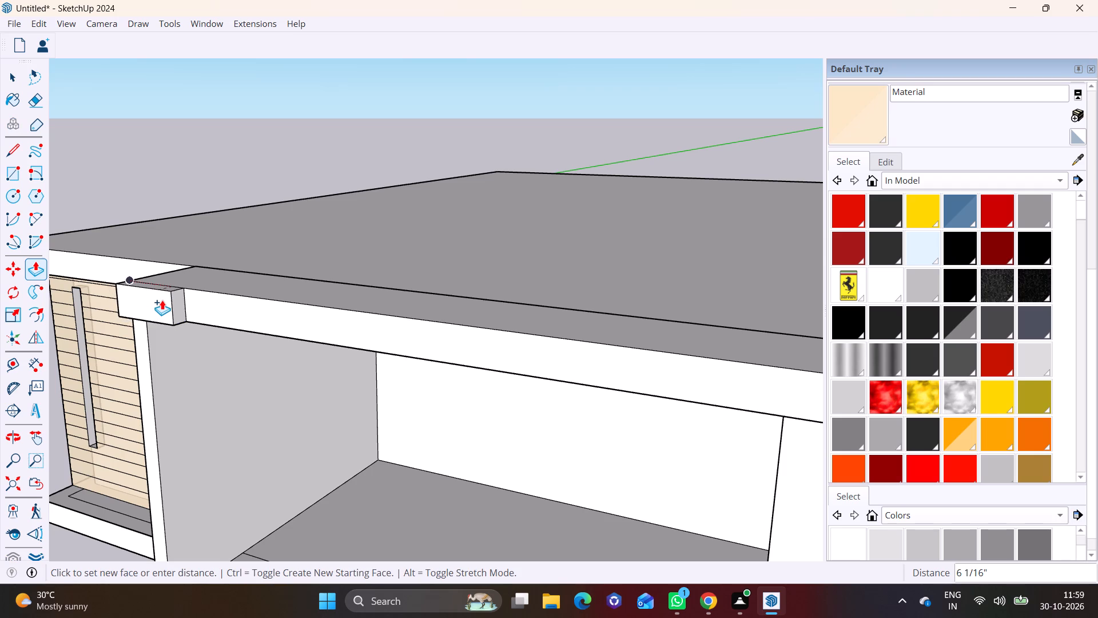
{"action": "left_click", "coordinate": [162, 300]}
{"action": "key", "text": "space"}
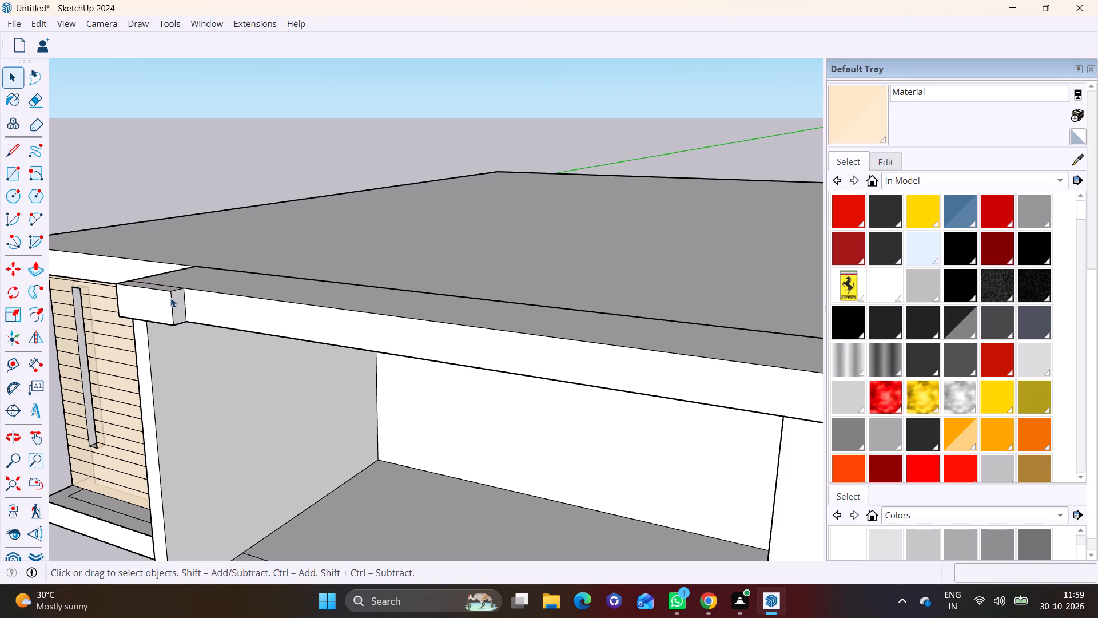
Push/Pull the short roof-edge trim's end face about 17' 9 3/16" along the slab to its far front corner.
{"action": "left_click", "coordinate": [178, 299]}
{"action": "left_click", "coordinate": [36, 266]}
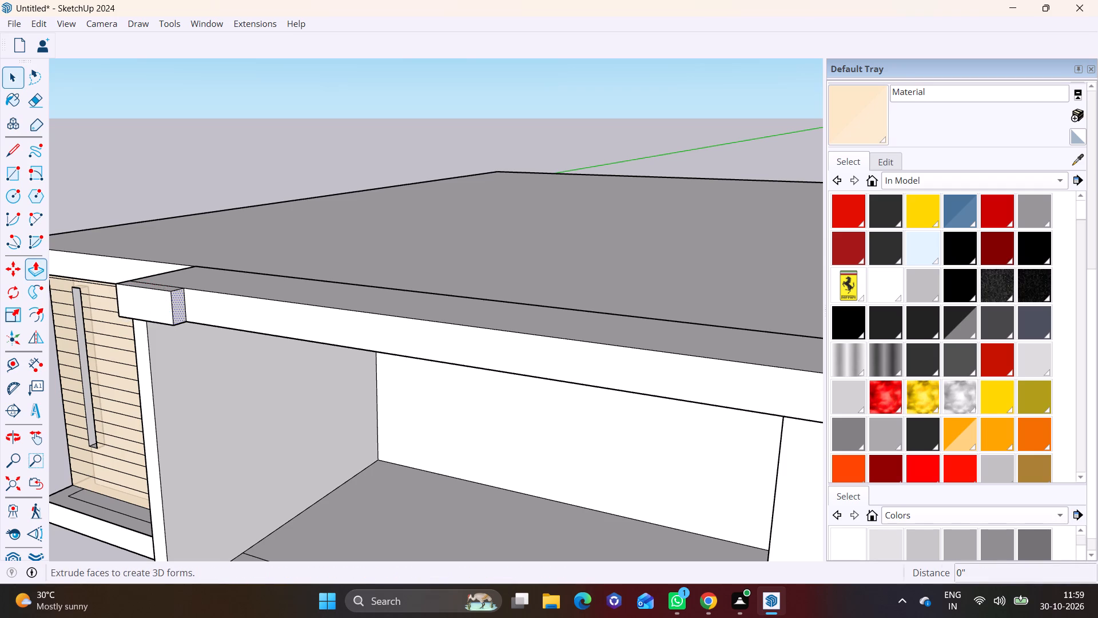
{"action": "left_click", "coordinate": [37, 268]}
{"action": "left_click", "coordinate": [173, 302]}
{"action": "scroll", "coordinate": [272, 318], "scroll_direction": "down", "scroll_amount": 5}
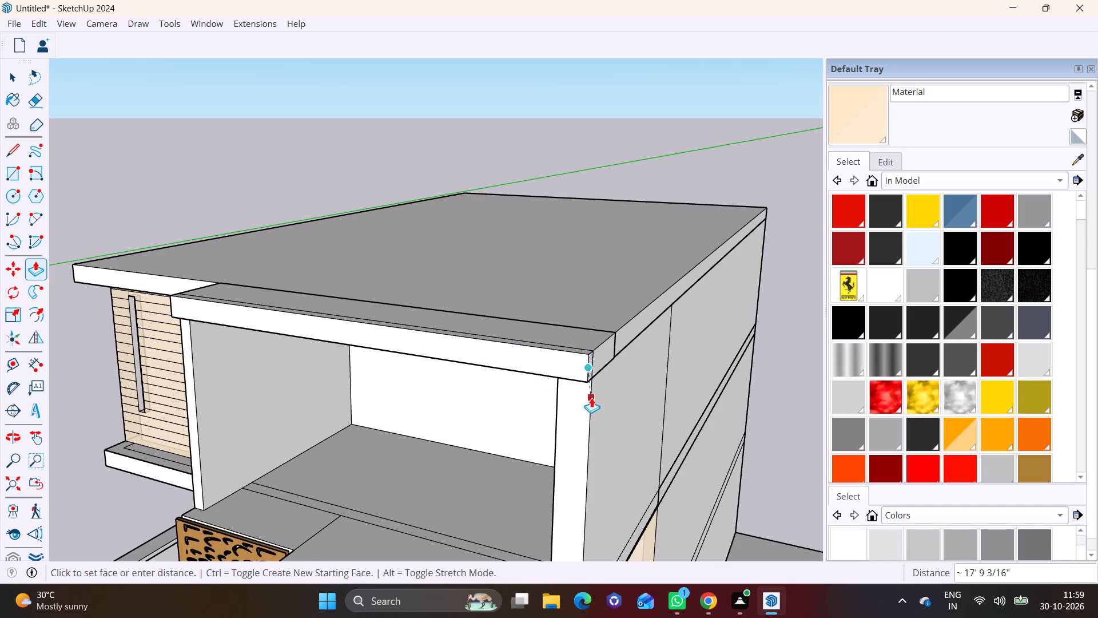
{"action": "left_click", "coordinate": [592, 397]}
Push/Pull the trim's underside beside the cream cladding down about 10' 5/16" over the side wall's front end.
{"action": "middle_click_drag", "start_coordinate": [578, 390], "coordinate": [638, 237]}
{"action": "scroll", "coordinate": [331, 218], "scroll_direction": "up", "scroll_amount": 5}
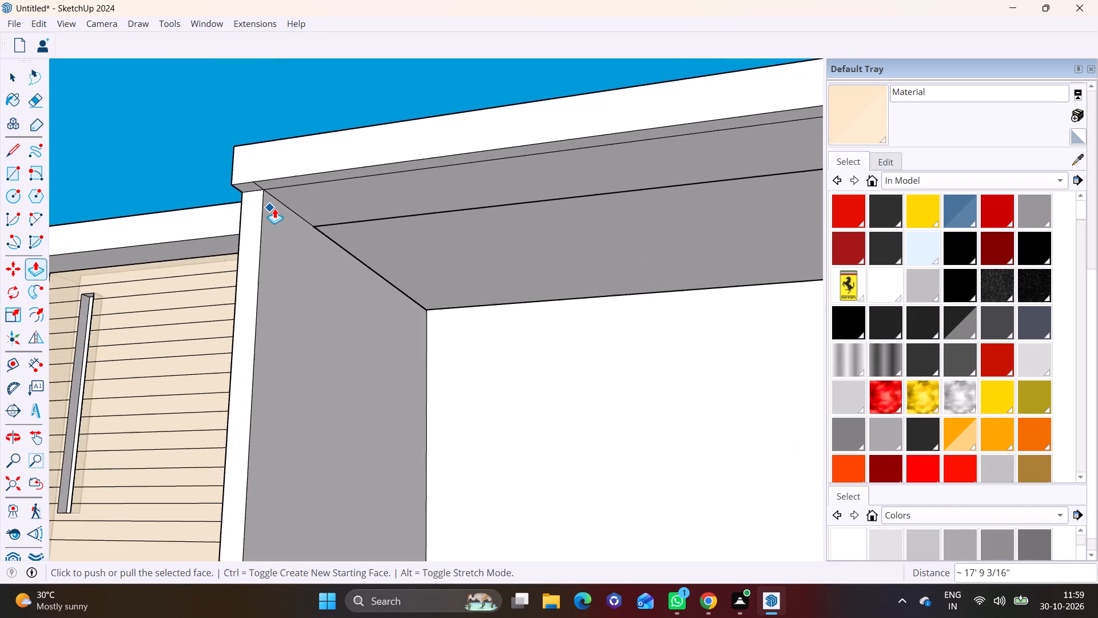
{"action": "middle_click_drag", "start_coordinate": [271, 208], "coordinate": [266, 162]}
{"action": "key", "text": "space"}
{"action": "left_click", "coordinate": [252, 164]}
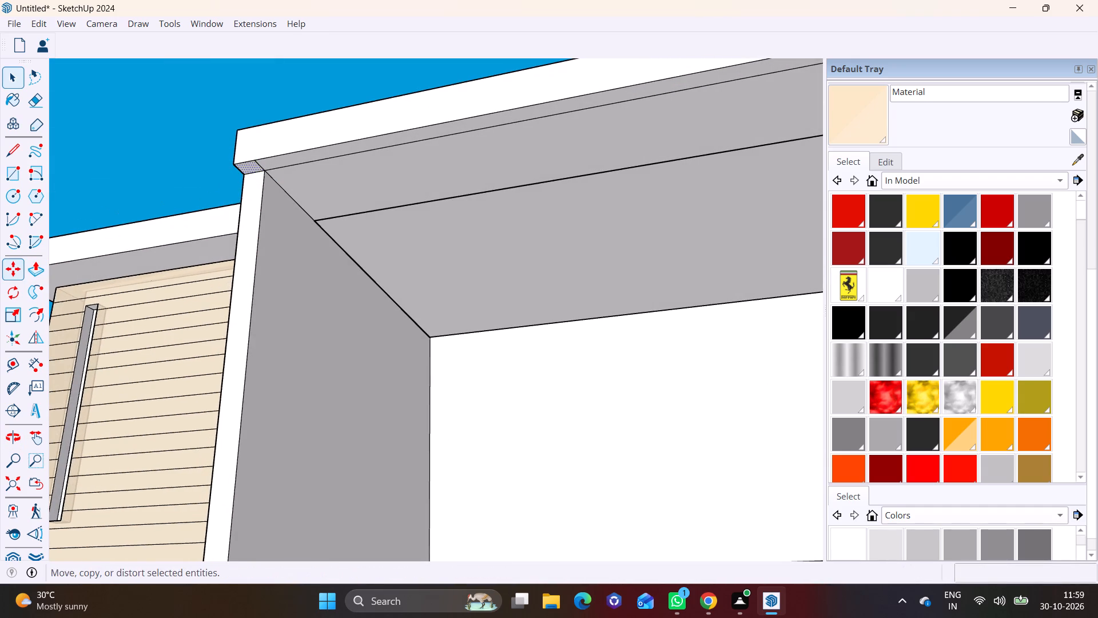
{"action": "left_click", "coordinate": [33, 266]}
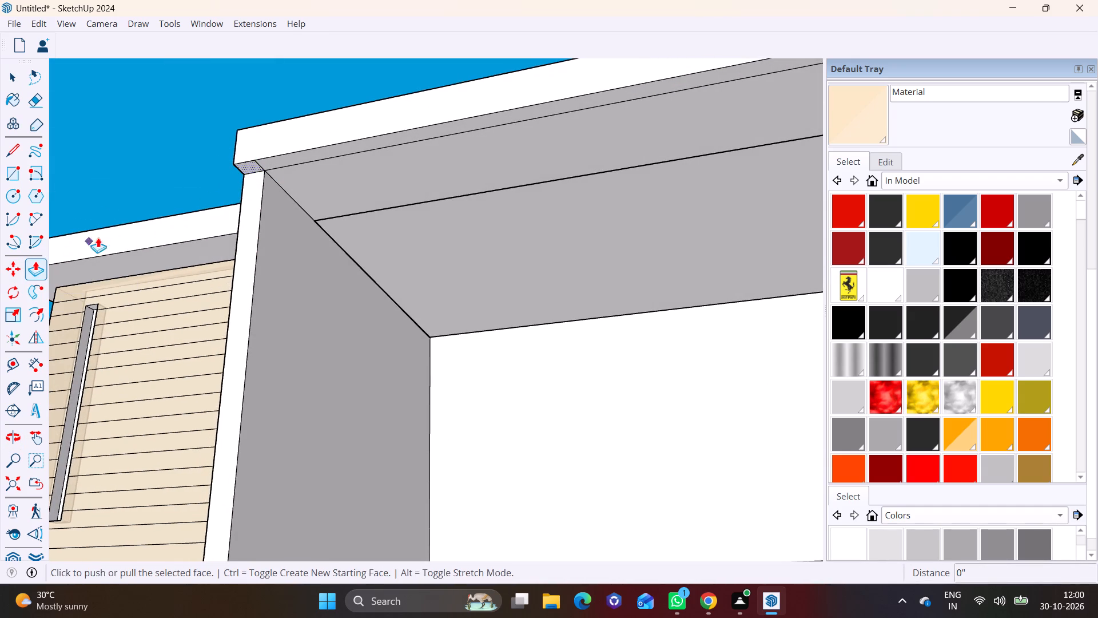
{"action": "left_click", "coordinate": [251, 166]}
{"action": "scroll", "coordinate": [254, 336], "scroll_direction": "down", "scroll_amount": 7}
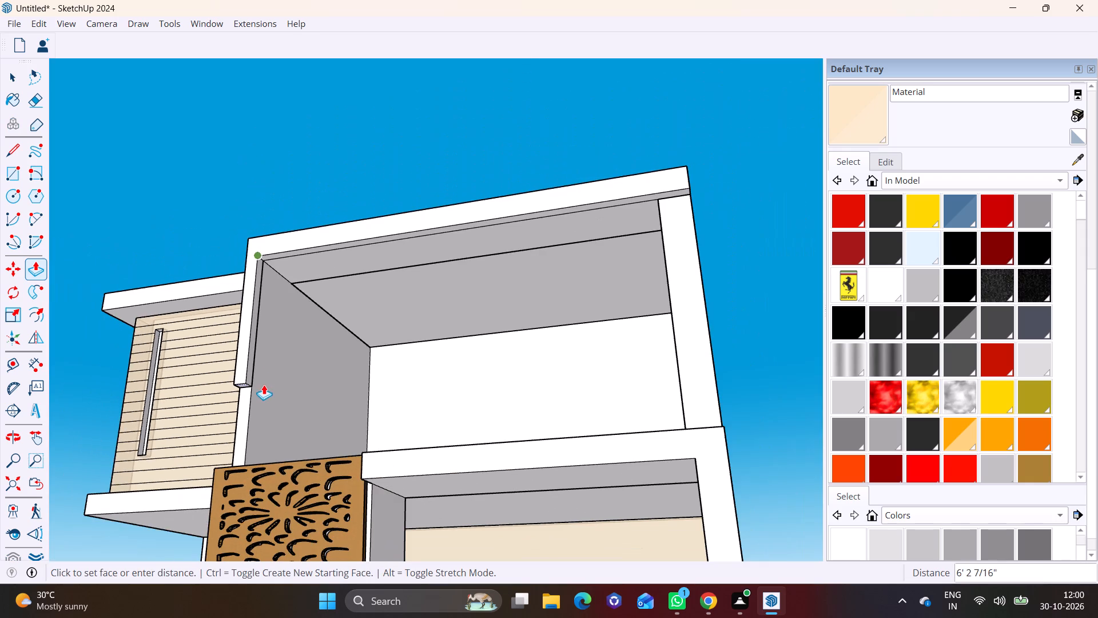
{"action": "middle_click_drag", "start_coordinate": [217, 414], "coordinate": [428, 452]}
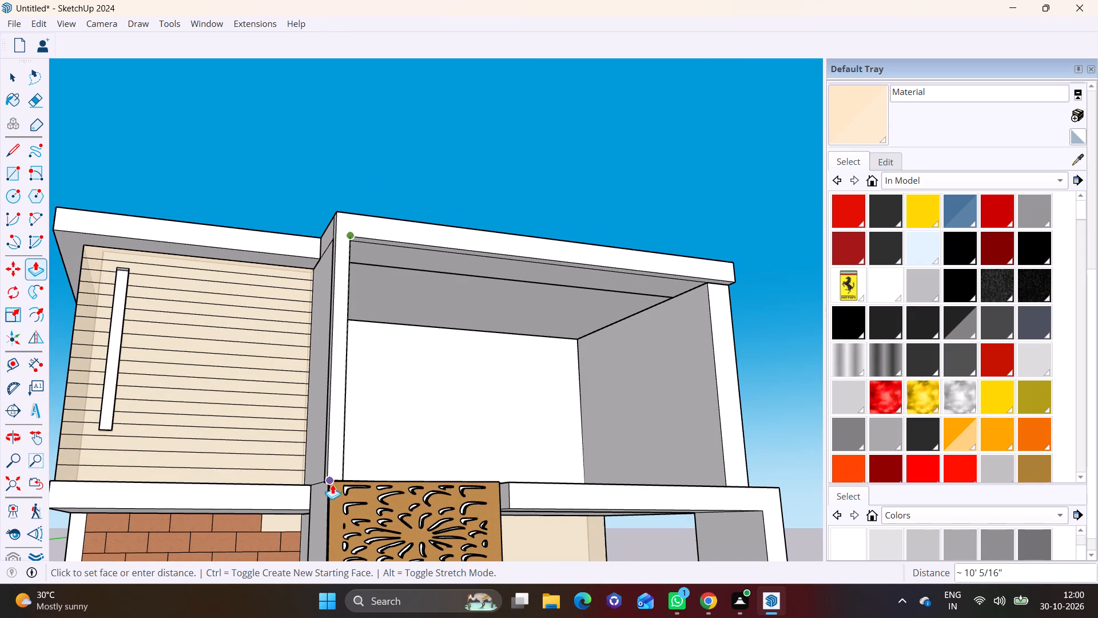
{"action": "left_click", "coordinate": [320, 482]}
Draw a line across the trim's underside at the far side wall's inner corner, from the wall to the front edge.
{"action": "scroll", "coordinate": [376, 419], "scroll_direction": "down", "scroll_amount": 3}
{"action": "scroll", "coordinate": [725, 333], "scroll_direction": "up", "scroll_amount": 6}
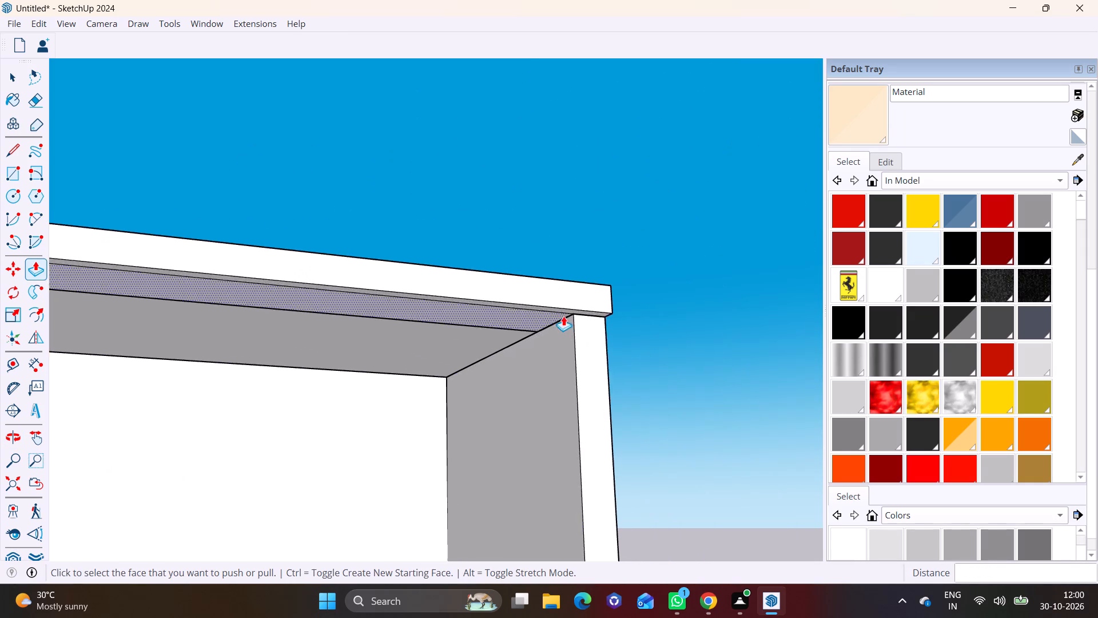
{"action": "middle_click_drag", "start_coordinate": [570, 310], "coordinate": [555, 300]}
{"action": "scroll", "coordinate": [591, 308], "scroll_direction": "up", "scroll_amount": 6}
{"action": "middle_click_drag", "start_coordinate": [591, 308], "coordinate": [466, 318]}
{"action": "middle_click_drag", "start_coordinate": [462, 326], "coordinate": [445, 308]}
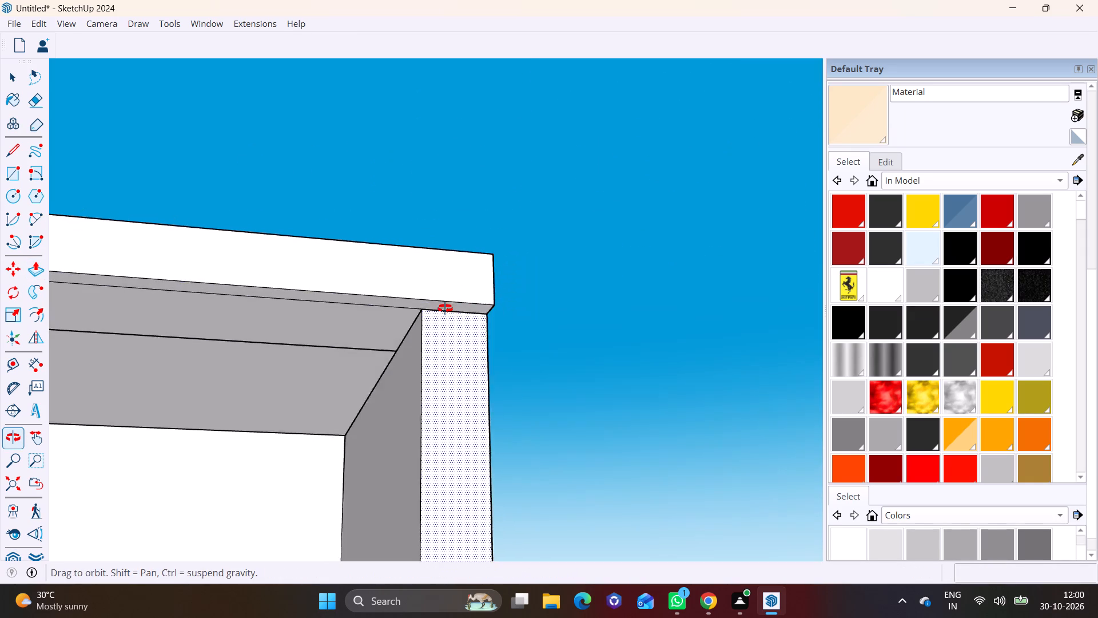
{"action": "middle_click_drag", "start_coordinate": [445, 308], "coordinate": [440, 294]}
{"action": "scroll", "coordinate": [436, 294], "scroll_direction": "up", "scroll_amount": 3}
{"action": "left_click", "coordinate": [6, 149]}
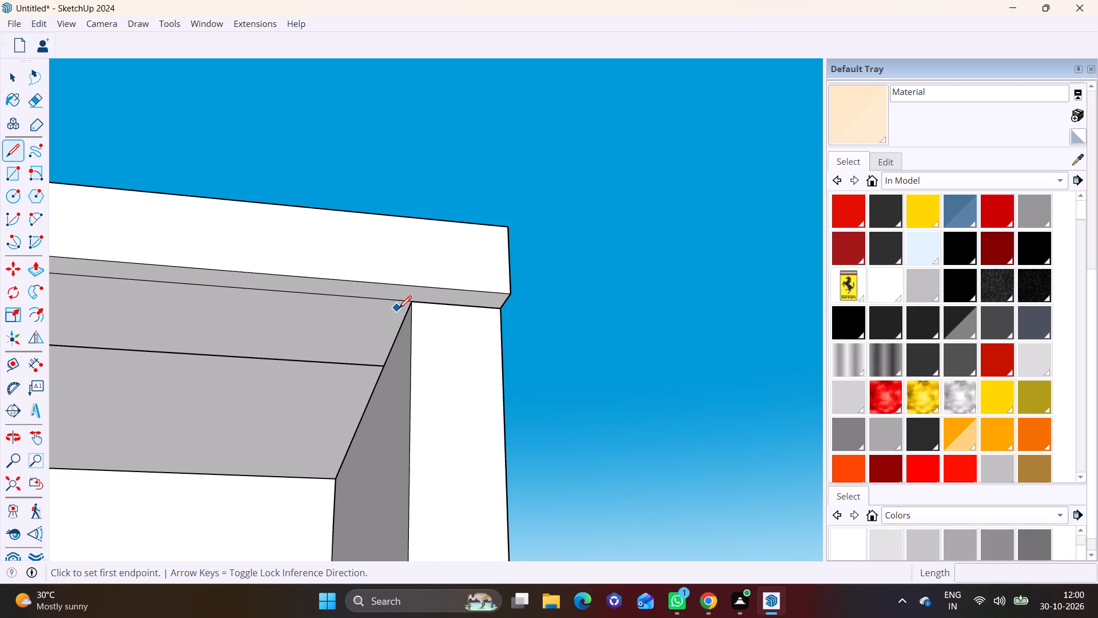
{"action": "left_click", "coordinate": [408, 305]}
{"action": "left_click", "coordinate": [417, 283]}
{"action": "key", "text": "space"}
Push/Pull the divided underside face at the far corner down 9' 11 3/4" over the far side wall's front end.
{"action": "left_click", "coordinate": [436, 296]}
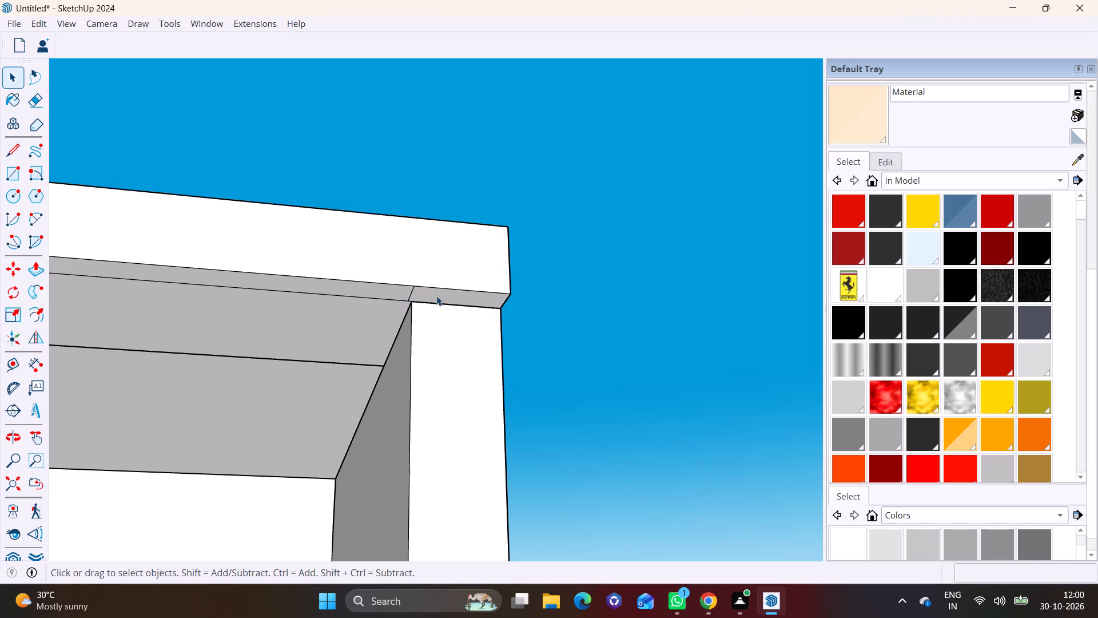
{"action": "left_click", "coordinate": [36, 266]}
{"action": "left_click", "coordinate": [475, 307]}
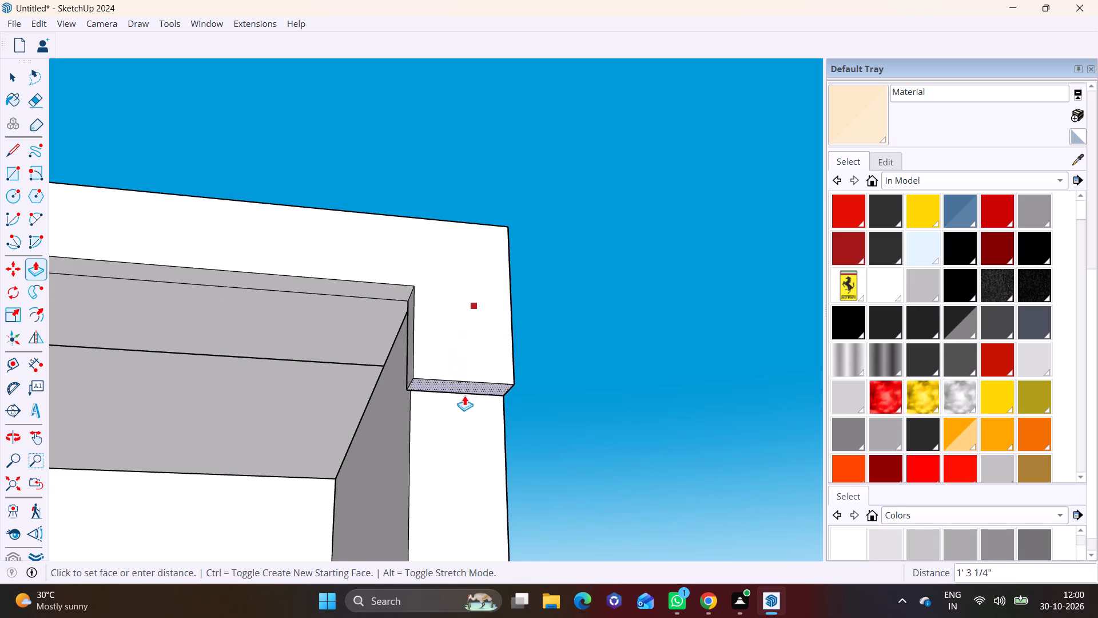
{"action": "scroll", "coordinate": [464, 406], "scroll_direction": "down", "scroll_amount": 15}
{"action": "middle_click_drag", "start_coordinate": [449, 433], "coordinate": [464, 313], "text": "shift"}
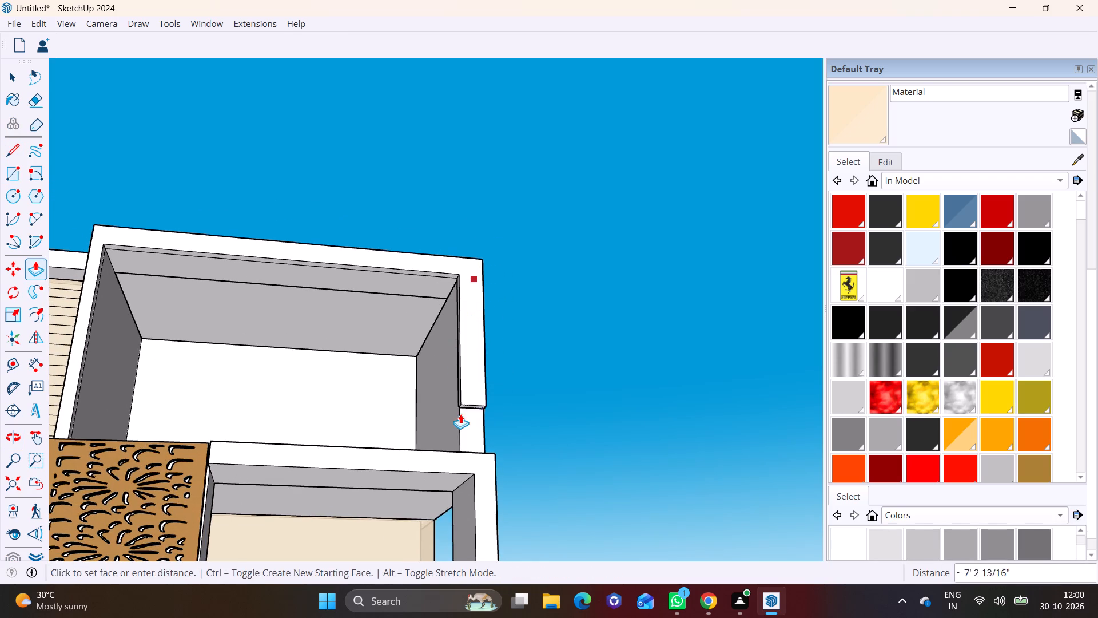
{"action": "left_click", "coordinate": [473, 451]}
Push/Pull the inner side face of the frame's vertical leg beside the cladding toward the opening to widen the leg.
{"action": "middle_click_drag", "start_coordinate": [467, 327], "coordinate": [423, 471]}
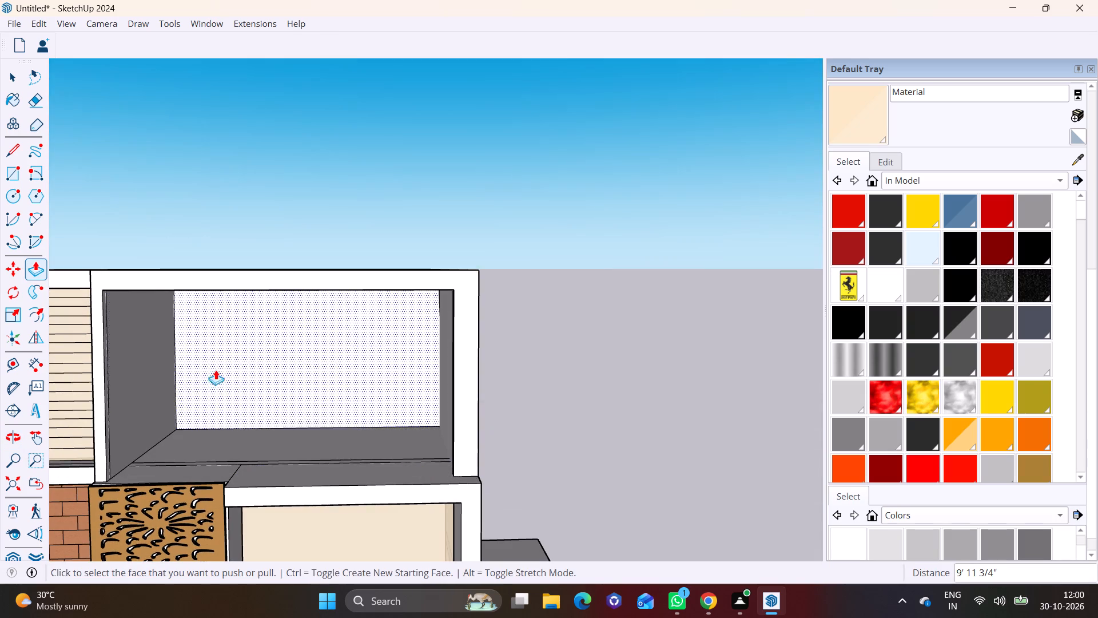
{"action": "scroll", "coordinate": [85, 315], "scroll_direction": "up", "scroll_amount": 5}
{"action": "middle_click_drag", "start_coordinate": [110, 322], "coordinate": [38, 314]}
{"action": "scroll", "coordinate": [86, 308], "scroll_direction": "up", "scroll_amount": 2}
{"action": "left_click", "coordinate": [97, 308]}
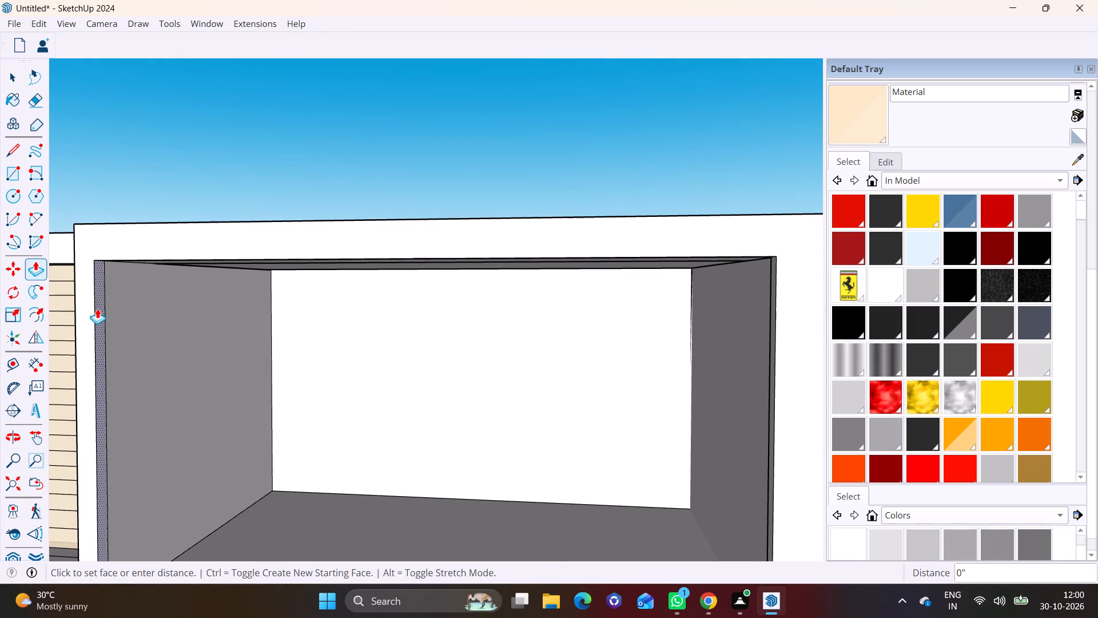
{"action": "left_click", "coordinate": [113, 308]}
{"action": "left_click", "coordinate": [113, 308]}
{"action": "key", "text": "space"}
{"action": "scroll", "coordinate": [385, 288], "scroll_direction": "down", "scroll_amount": 2}
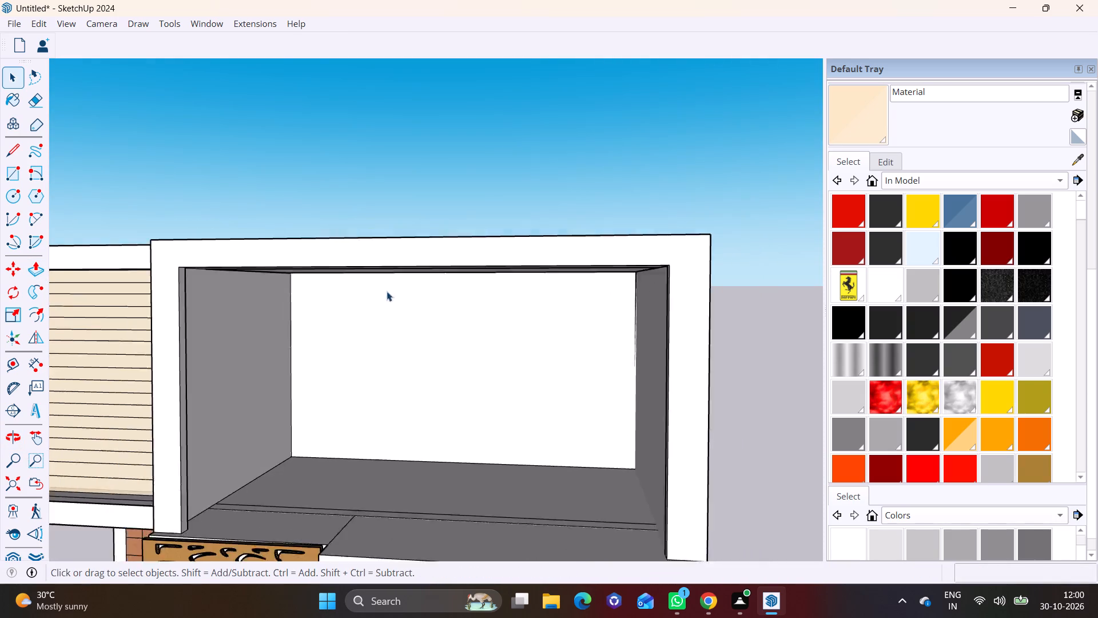
Push/Pull the inner side face of the cladding-side frame leg further toward the opening to make the leg wider.
{"action": "scroll", "coordinate": [387, 291], "scroll_direction": "down", "scroll_amount": 1}
{"action": "middle_click_drag", "start_coordinate": [424, 330], "coordinate": [484, 332]}
{"action": "scroll", "coordinate": [246, 308], "scroll_direction": "up", "scroll_amount": 3}
{"action": "middle_click_drag", "start_coordinate": [266, 315], "coordinate": [150, 312]}
{"action": "scroll", "coordinate": [158, 308], "scroll_direction": "up", "scroll_amount": 3}
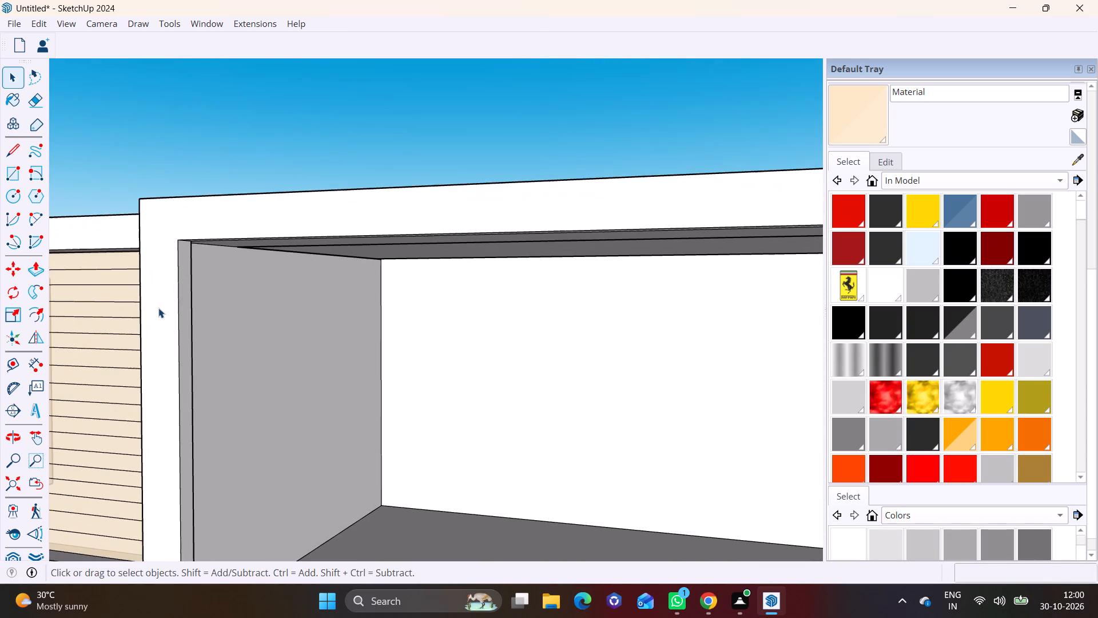
{"action": "left_click", "coordinate": [182, 310]}
{"action": "left_click", "coordinate": [31, 268]}
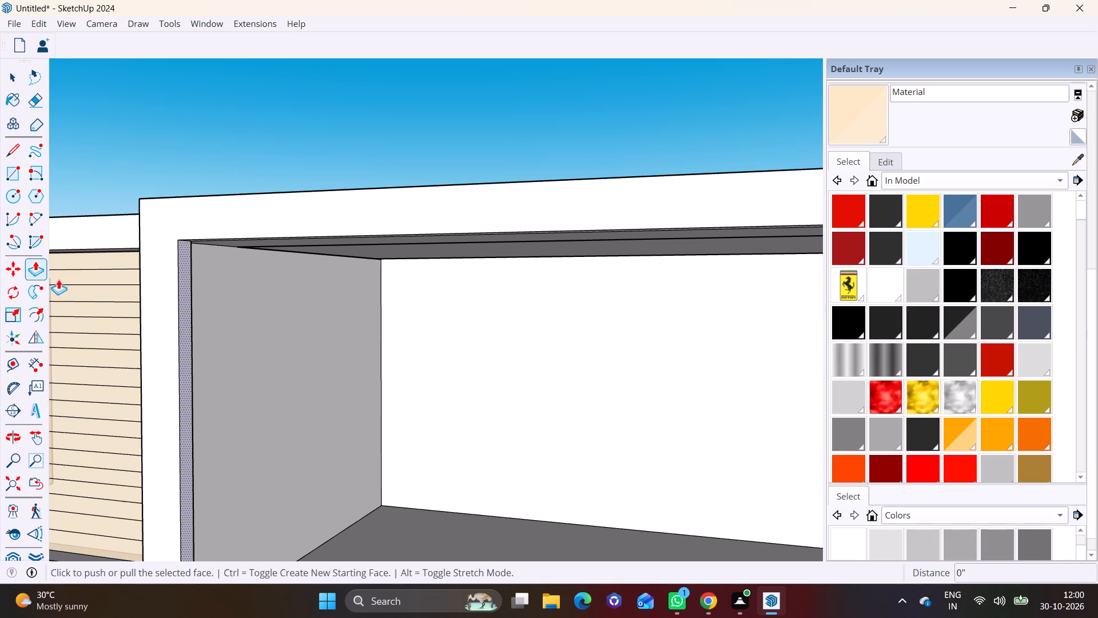
{"action": "left_click", "coordinate": [181, 302]}
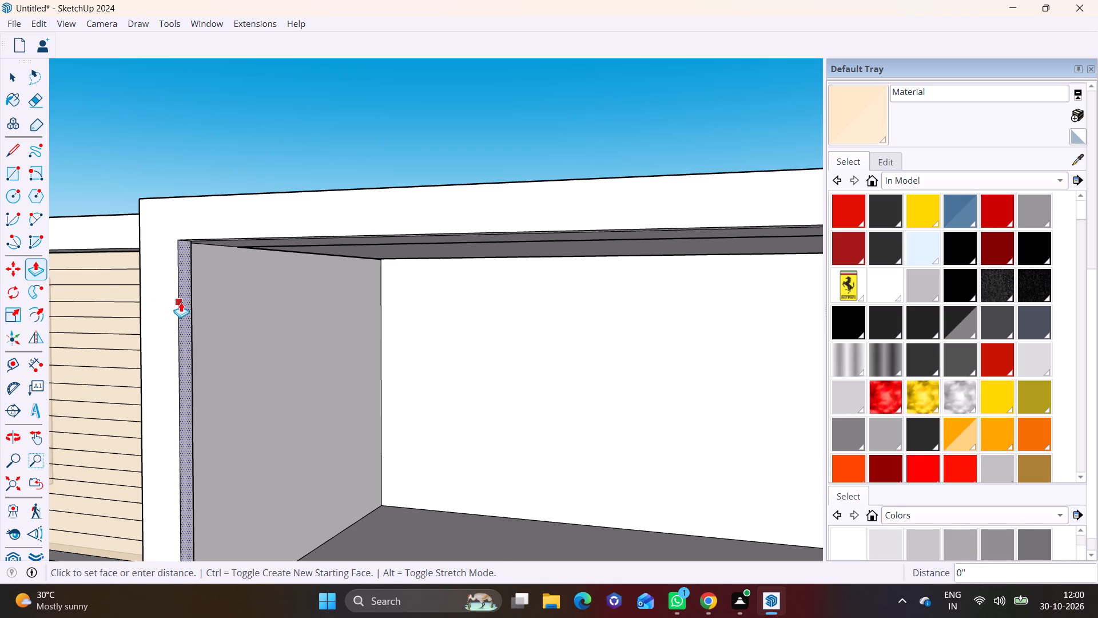
{"action": "left_click", "coordinate": [193, 301]}
{"action": "key", "text": "space"}
{"action": "scroll", "coordinate": [180, 295], "scroll_direction": "down", "scroll_amount": 7}
Push/Pull the narrow underside of the frame's top band slightly downward to thicken the band.
{"action": "middle_click_drag", "start_coordinate": [260, 331], "coordinate": [402, 348]}
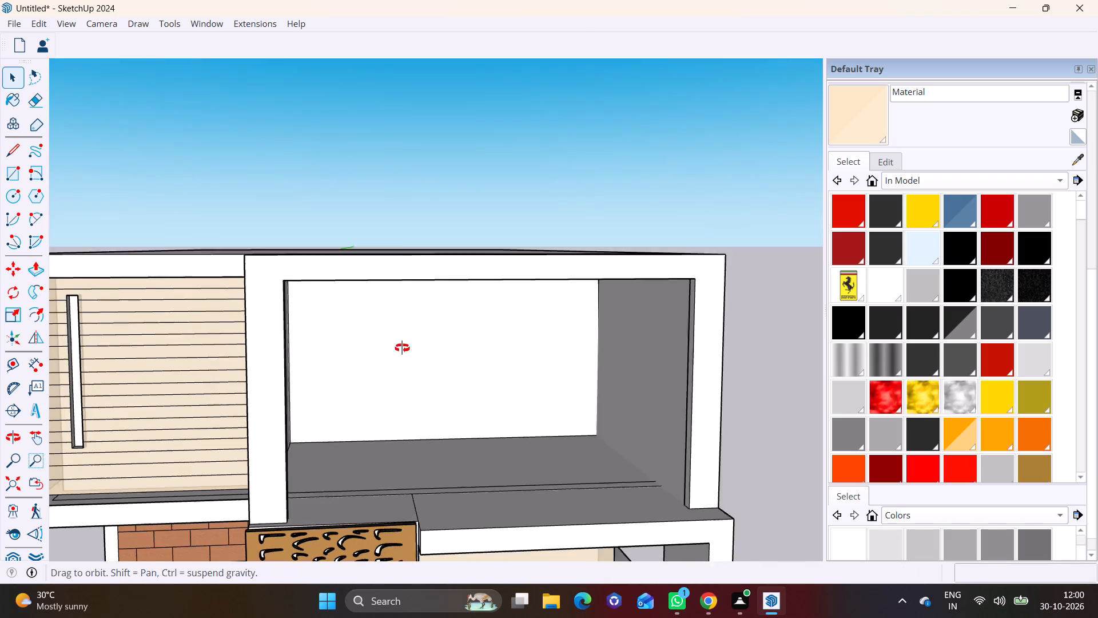
{"action": "middle_click_drag", "start_coordinate": [402, 348], "coordinate": [409, 338]}
{"action": "middle_click_drag", "start_coordinate": [424, 304], "coordinate": [396, 401], "text": "shift"}
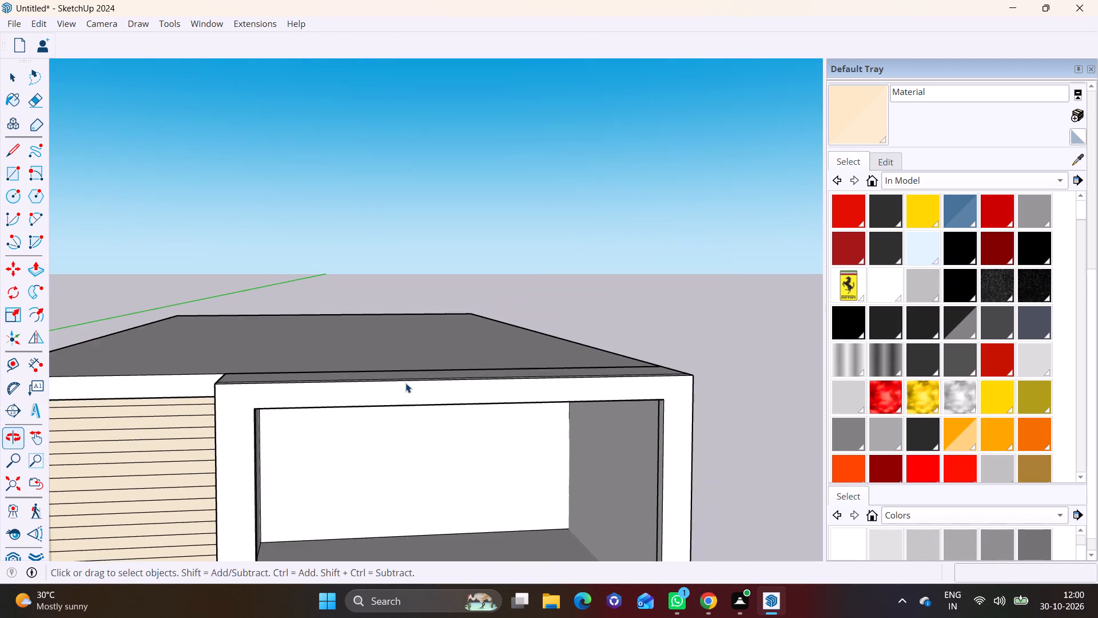
{"action": "middle_click_drag", "start_coordinate": [405, 381], "coordinate": [392, 263]}
{"action": "scroll", "coordinate": [384, 312], "scroll_direction": "up", "scroll_amount": 3}
{"action": "middle_click_drag", "start_coordinate": [384, 312], "coordinate": [374, 272]}
{"action": "scroll", "coordinate": [355, 311], "scroll_direction": "up", "scroll_amount": 2}
{"action": "left_click", "coordinate": [351, 323]}
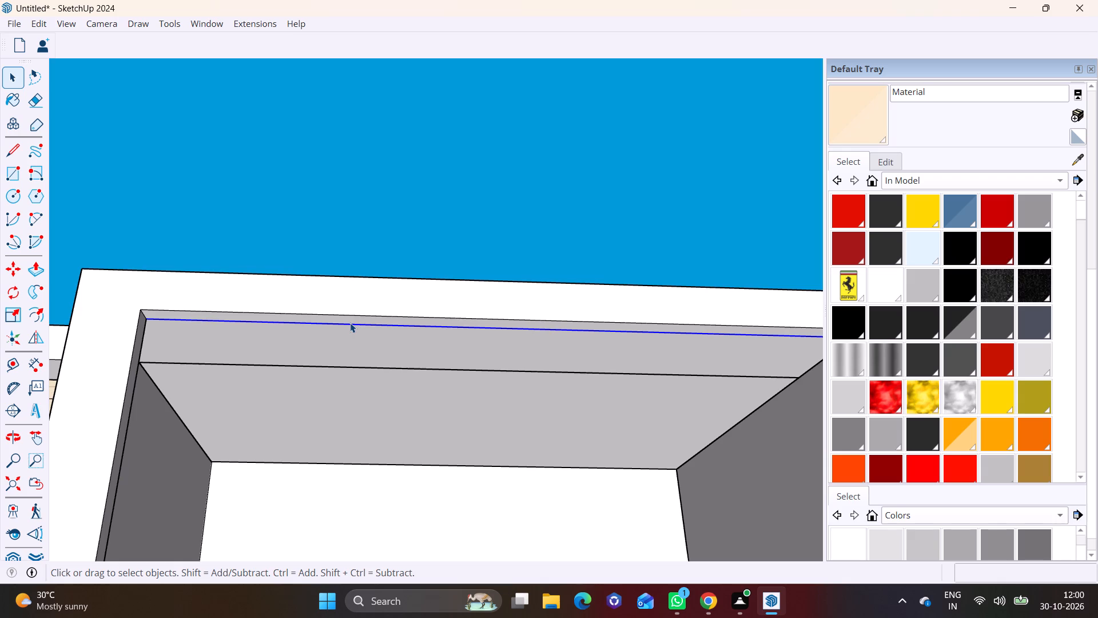
{"action": "left_click", "coordinate": [350, 323]}
{"action": "left_click", "coordinate": [352, 319]}
{"action": "left_click", "coordinate": [38, 272]}
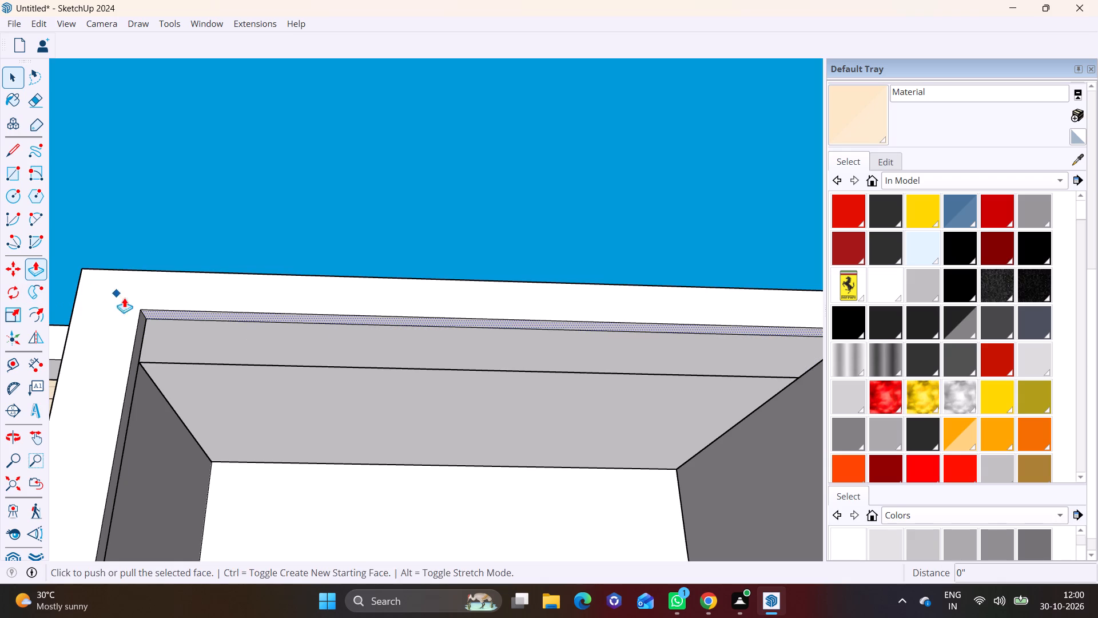
{"action": "left_click", "coordinate": [196, 315]}
{"action": "left_click", "coordinate": [188, 326]}
{"action": "key", "text": "space"}
{"action": "left_click", "coordinate": [240, 230]}
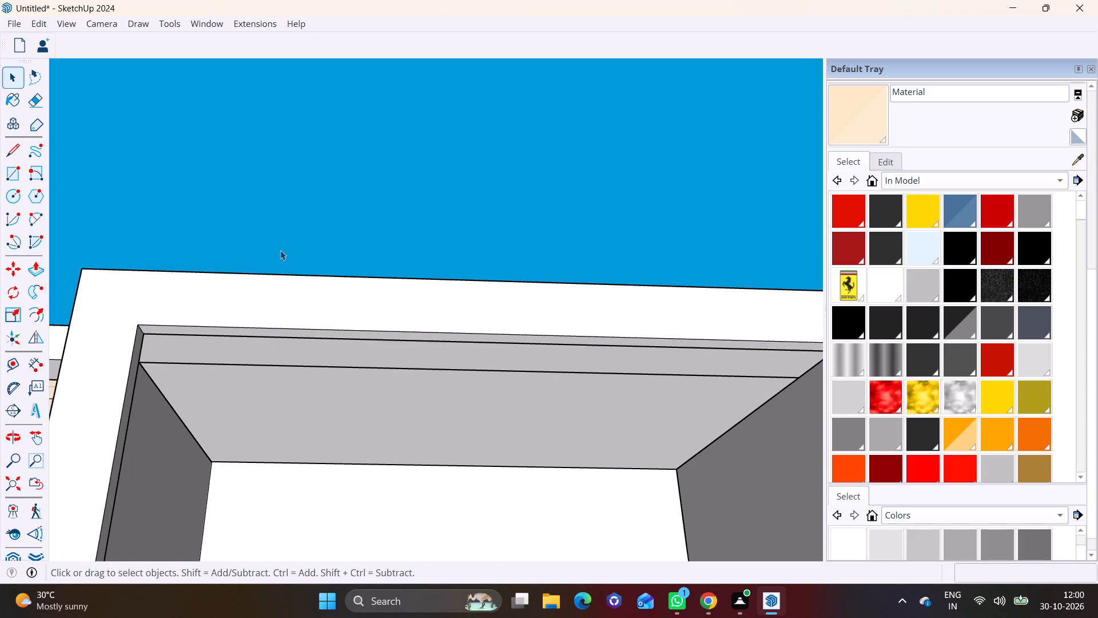
Erase the short dividing line on the top-floor slab beside the perforated wooden screen.
{"action": "scroll", "coordinate": [311, 331], "scroll_direction": "down", "scroll_amount": 2}
{"action": "middle_click_drag", "start_coordinate": [323, 334], "coordinate": [307, 480]}
{"action": "scroll", "coordinate": [399, 422], "scroll_direction": "down", "scroll_amount": 4}
{"action": "middle_click_drag", "start_coordinate": [424, 433], "coordinate": [427, 251], "text": "shift"}
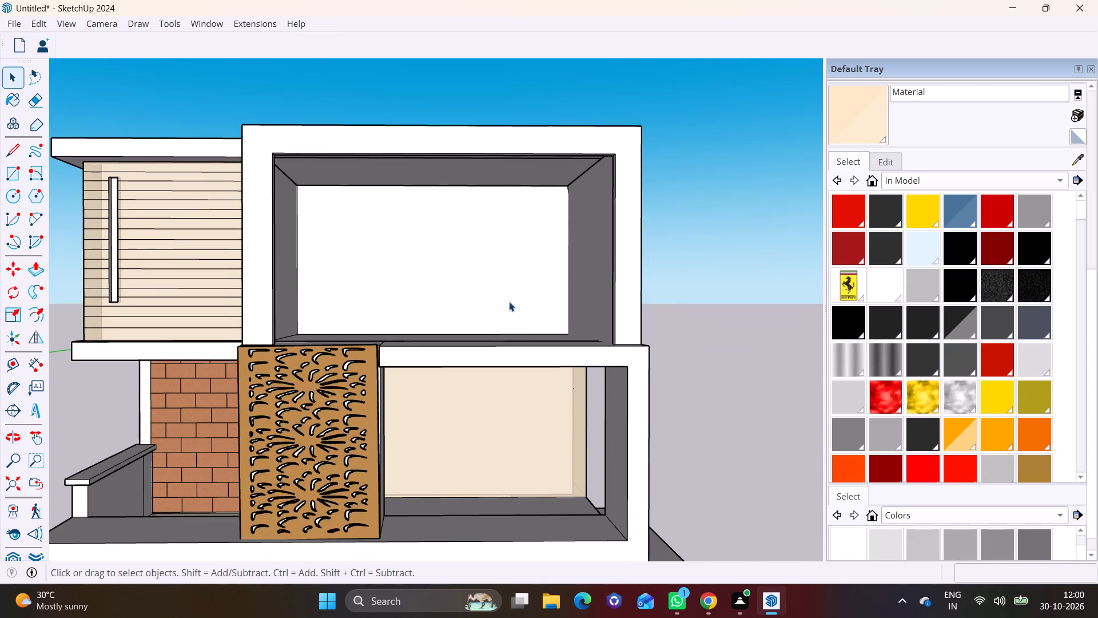
{"action": "scroll", "coordinate": [509, 302], "scroll_direction": "up", "scroll_amount": 1}
{"action": "middle_click_drag", "start_coordinate": [509, 302], "coordinate": [507, 362], "text": "shift"}
{"action": "middle_click_drag", "start_coordinate": [507, 365], "coordinate": [504, 441]}
{"action": "scroll", "coordinate": [510, 475], "scroll_direction": "up", "scroll_amount": 2}
{"action": "middle_click_drag", "start_coordinate": [338, 467], "coordinate": [318, 467]}
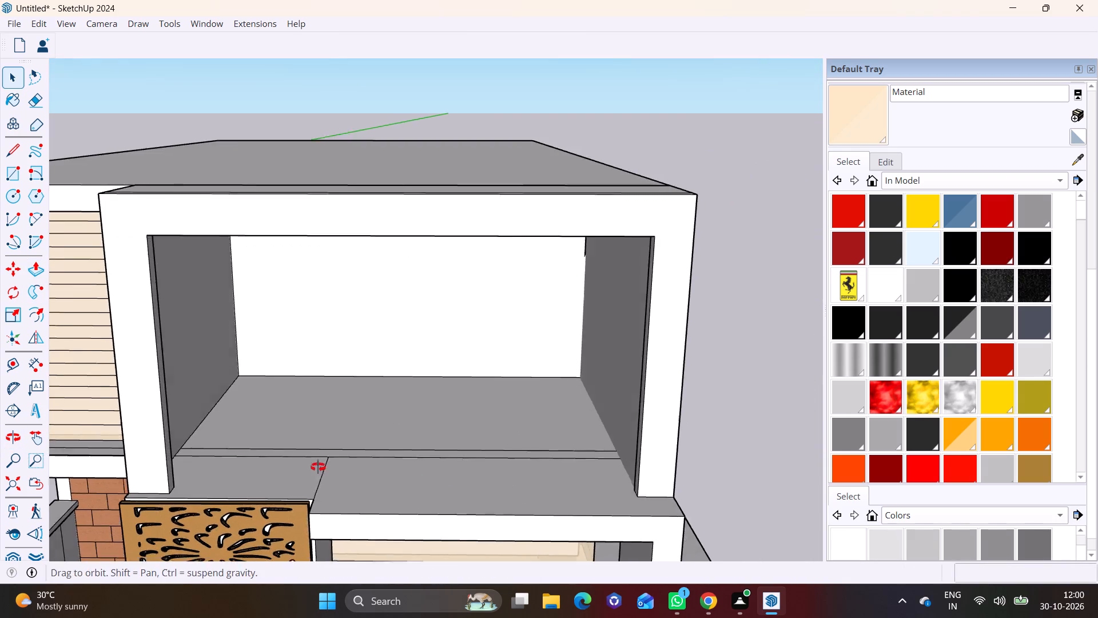
{"action": "middle_click_drag", "start_coordinate": [318, 467], "coordinate": [214, 482]}
{"action": "scroll", "coordinate": [233, 469], "scroll_direction": "up", "scroll_amount": 7}
{"action": "left_click", "coordinate": [283, 451]}
{"action": "right_click", "coordinate": [283, 451]}
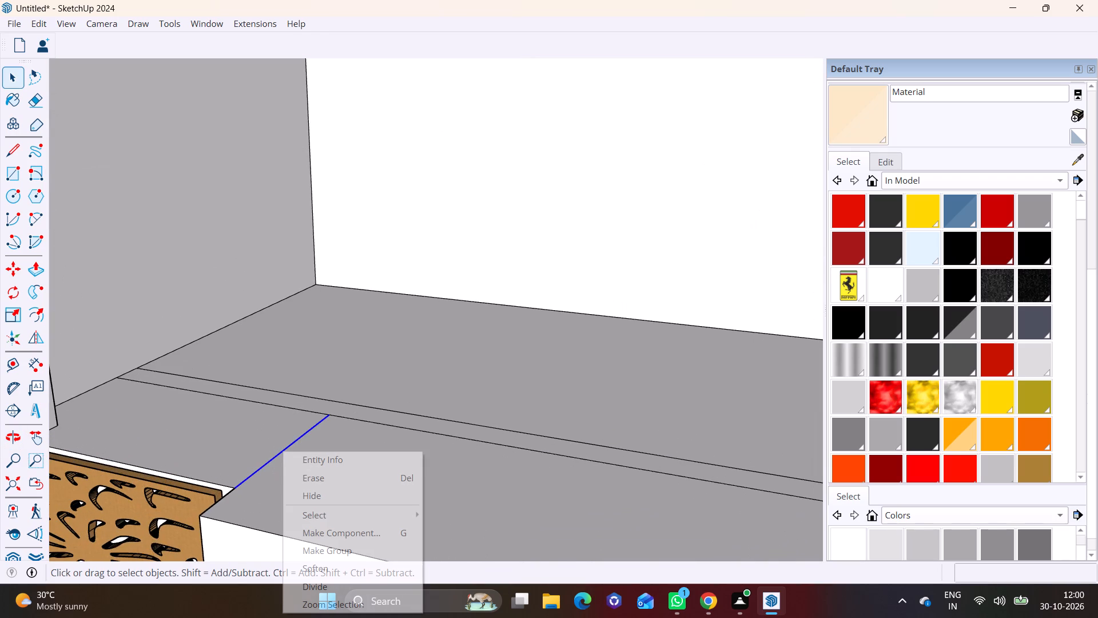
{"action": "left_click", "coordinate": [308, 477]}
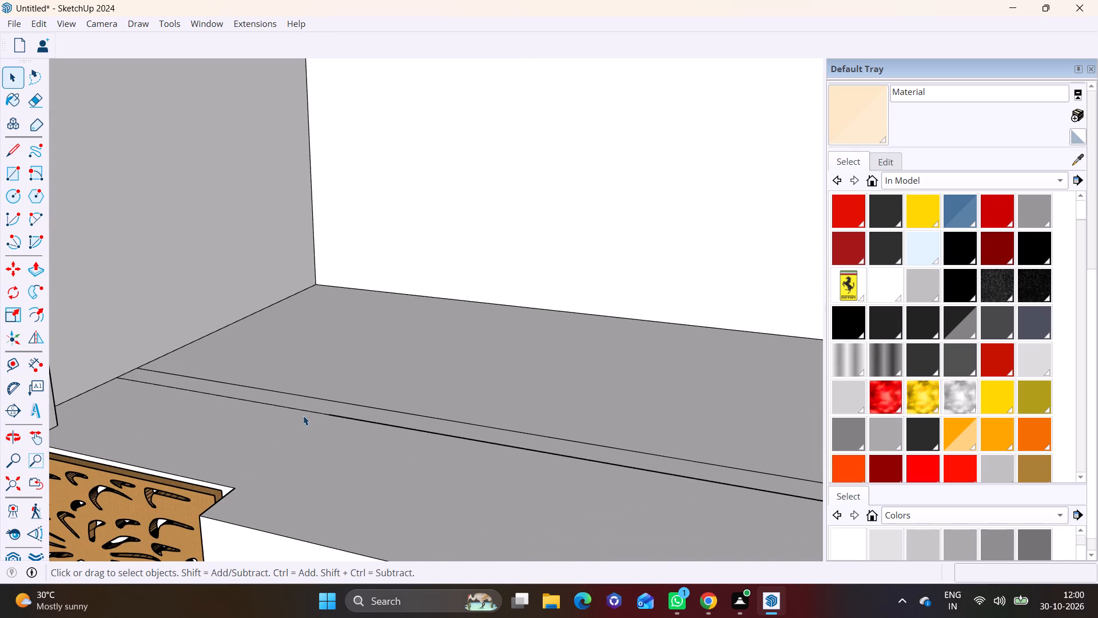
Examine the top-floor frame and its surrounding facade from the front and both sides.
{"action": "scroll", "coordinate": [303, 415], "scroll_direction": "down", "scroll_amount": 7}
{"action": "middle_click_drag", "start_coordinate": [312, 437], "coordinate": [470, 369]}
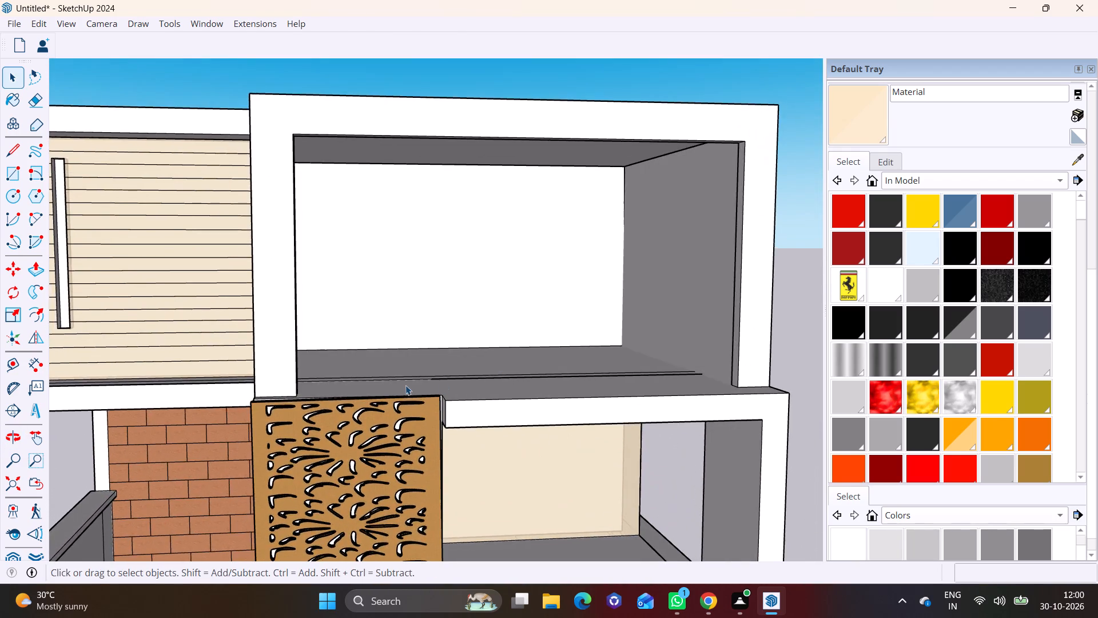
{"action": "scroll", "coordinate": [405, 385], "scroll_direction": "down", "scroll_amount": 1}
{"action": "middle_click_drag", "start_coordinate": [399, 387], "coordinate": [357, 469]}
{"action": "middle_click_drag", "start_coordinate": [344, 429], "coordinate": [338, 404]}
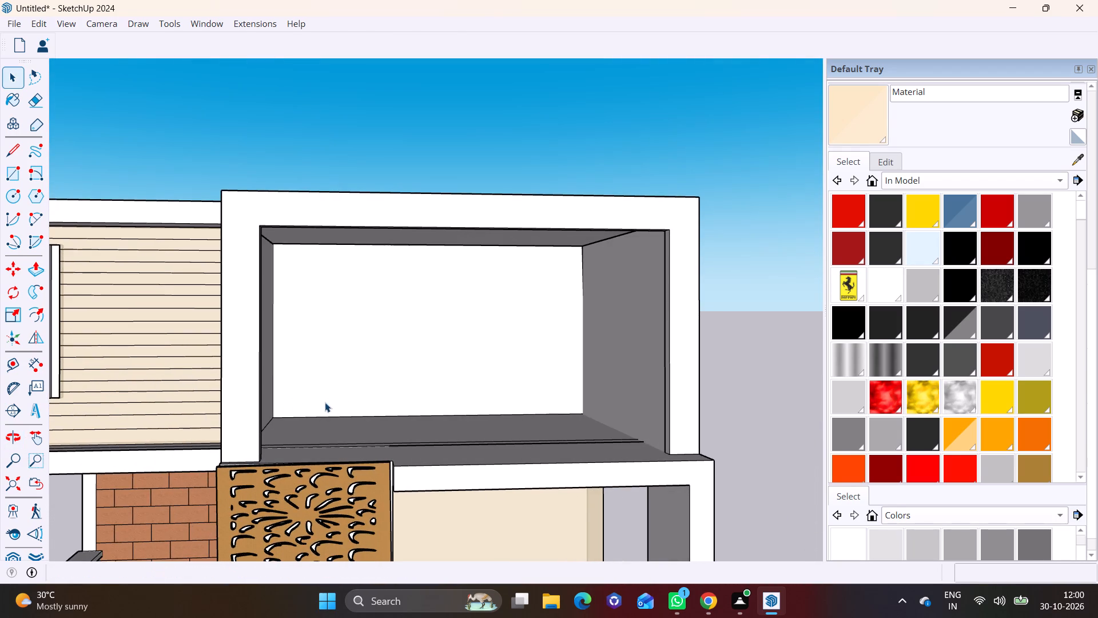
{"action": "middle_click_drag", "start_coordinate": [270, 240], "coordinate": [262, 291], "text": "shift"}
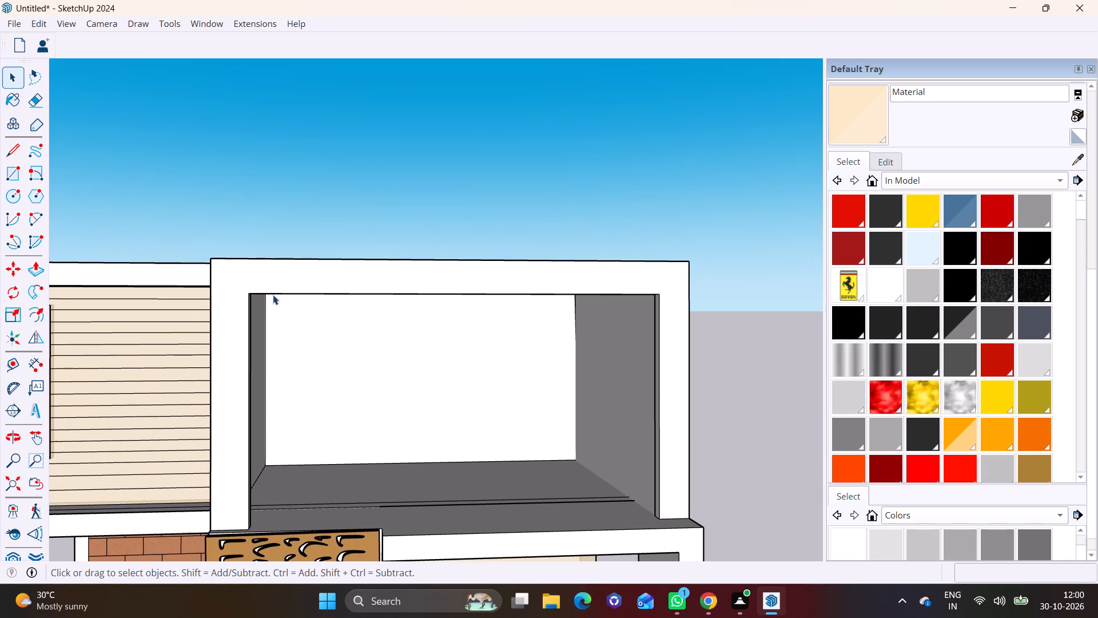
{"action": "middle_click_drag", "start_coordinate": [426, 334], "coordinate": [263, 352]}
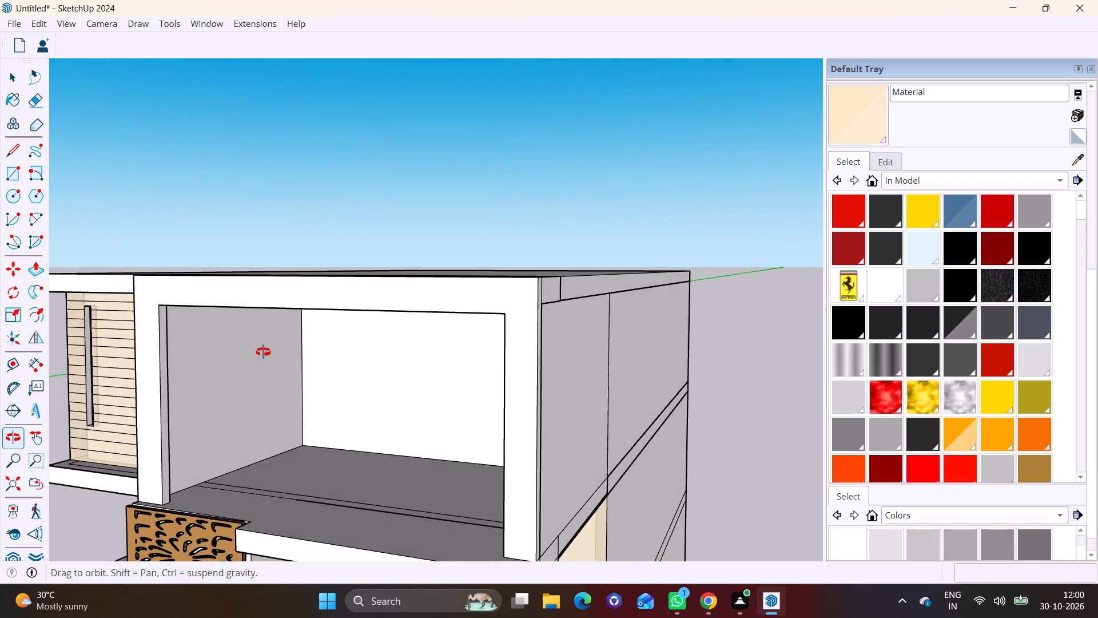
{"action": "middle_click_drag", "start_coordinate": [263, 352], "coordinate": [470, 347]}
{"action": "scroll", "coordinate": [313, 335], "scroll_direction": "down", "scroll_amount": 3}
{"action": "middle_click_drag", "start_coordinate": [312, 335], "coordinate": [426, 347], "text": "shift"}
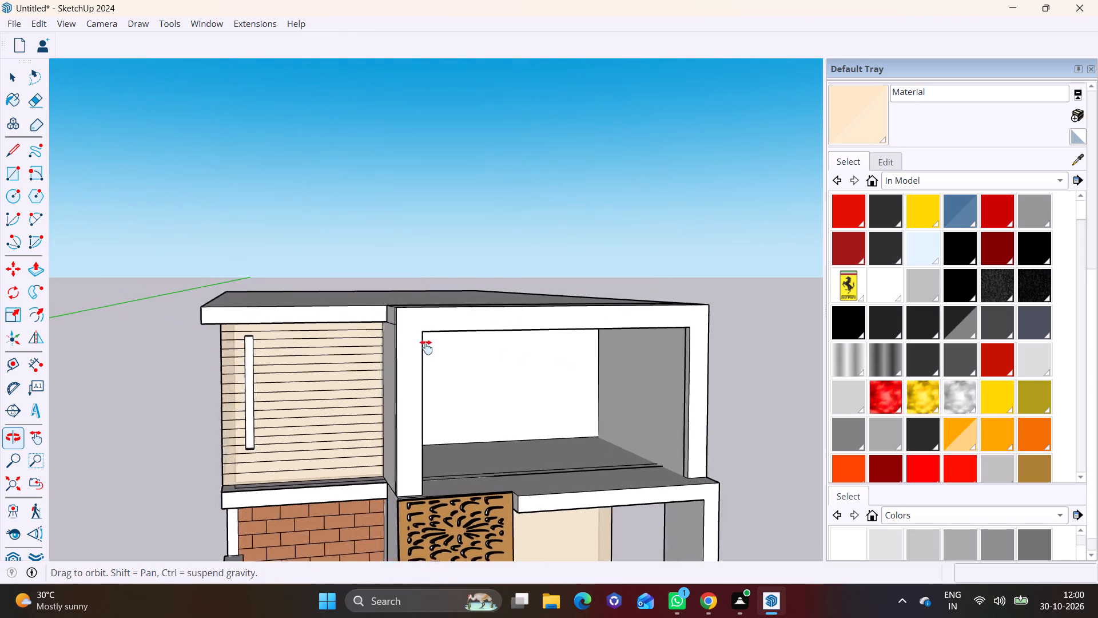
{"action": "middle_click_drag", "start_coordinate": [426, 347], "coordinate": [455, 350], "text": "shift"}
{"action": "middle_click_drag", "start_coordinate": [475, 335], "coordinate": [482, 299]}
{"action": "middle_click_drag", "start_coordinate": [442, 327], "coordinate": [545, 326]}
Erase the three leftover edges on the outer side face of the top-floor frame, where it meets the cladding wall and roof slab.
{"action": "scroll", "coordinate": [503, 335], "scroll_direction": "up", "scroll_amount": 2}
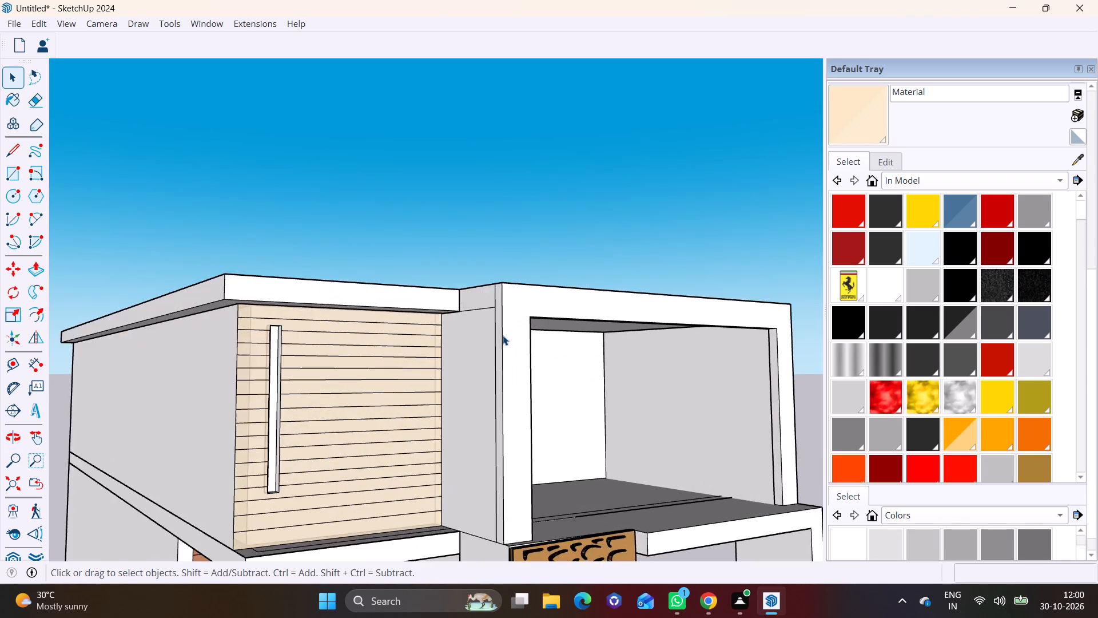
{"action": "scroll", "coordinate": [503, 335], "scroll_direction": "up", "scroll_amount": 7}
{"action": "left_click", "coordinate": [458, 289]}
{"action": "right_click", "coordinate": [458, 288]}
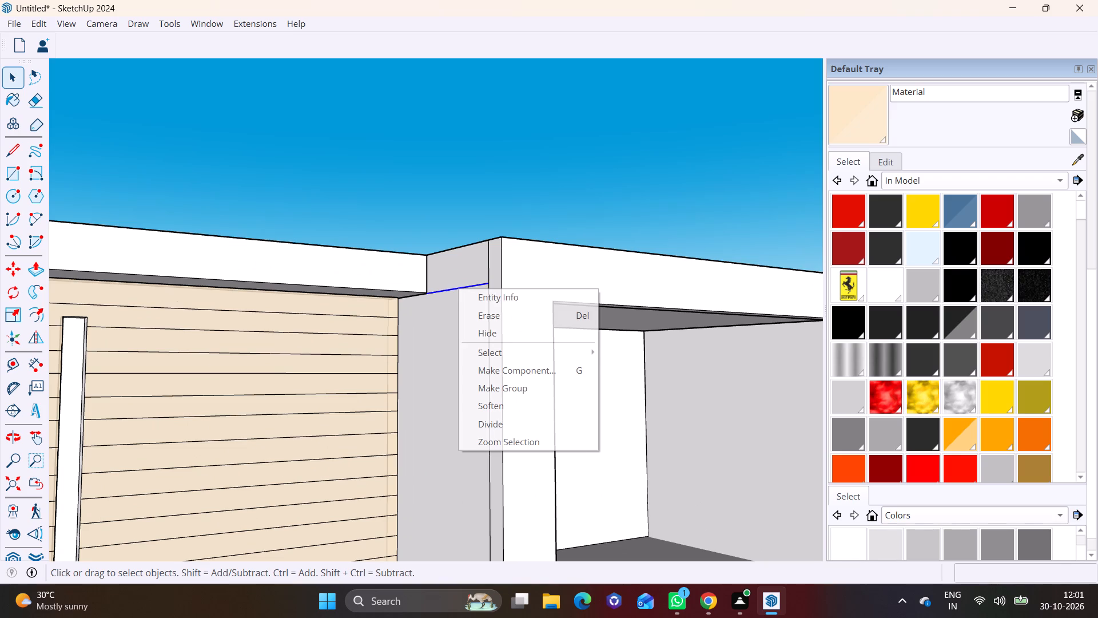
{"action": "left_click", "coordinate": [480, 320]}
{"action": "left_click", "coordinate": [490, 295]}
{"action": "right_click", "coordinate": [490, 295]}
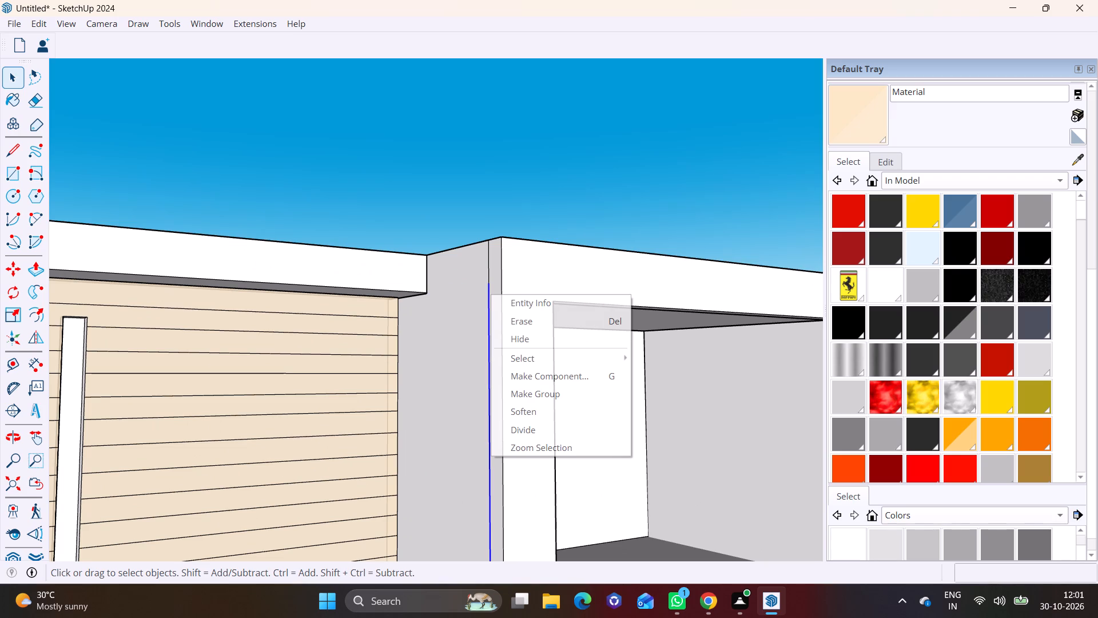
{"action": "left_click", "coordinate": [507, 317]}
{"action": "left_click", "coordinate": [488, 276]}
{"action": "right_click", "coordinate": [488, 276]}
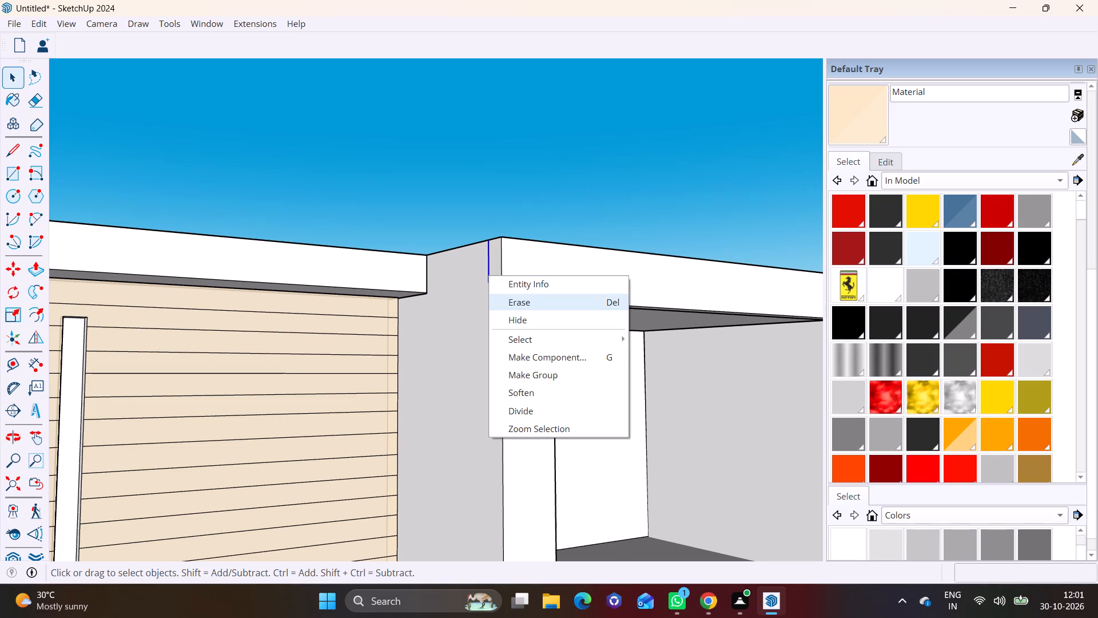
{"action": "left_click", "coordinate": [510, 299]}
Erase the long seam line running along the top of the frame, just behind its front edge on the roof.
{"action": "scroll", "coordinate": [495, 294], "scroll_direction": "down", "scroll_amount": 3}
{"action": "middle_click_drag", "start_coordinate": [496, 274], "coordinate": [444, 442]}
{"action": "scroll", "coordinate": [464, 391], "scroll_direction": "down", "scroll_amount": 3}
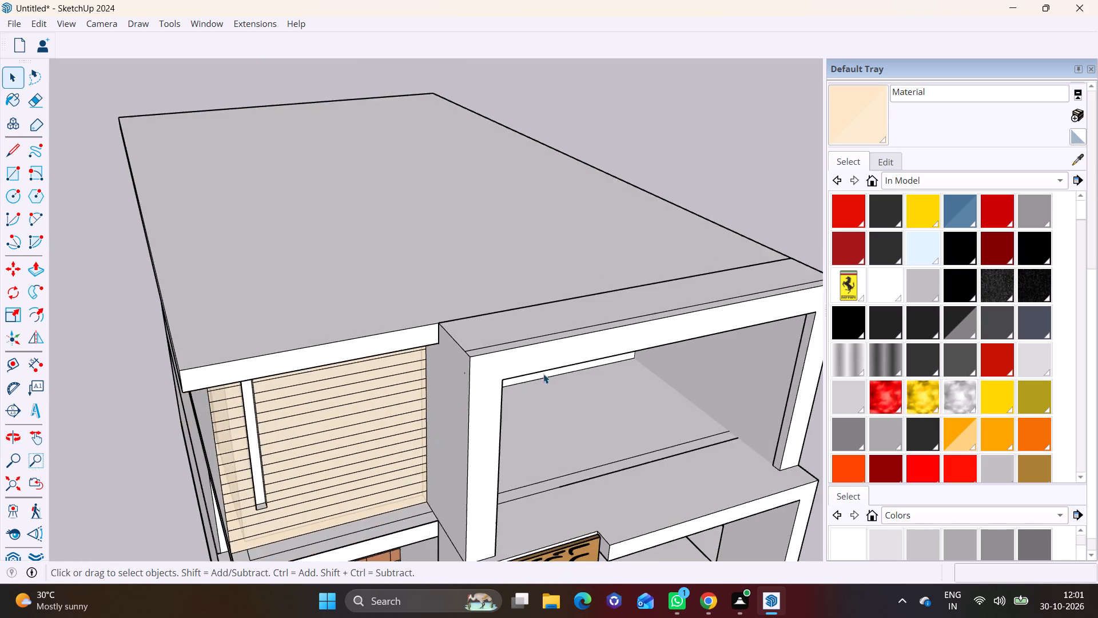
{"action": "middle_click_drag", "start_coordinate": [549, 366], "coordinate": [356, 390]}
{"action": "scroll", "coordinate": [449, 366], "scroll_direction": "up", "scroll_amount": 3}
{"action": "left_click", "coordinate": [440, 351]}
{"action": "right_click", "coordinate": [440, 350]}
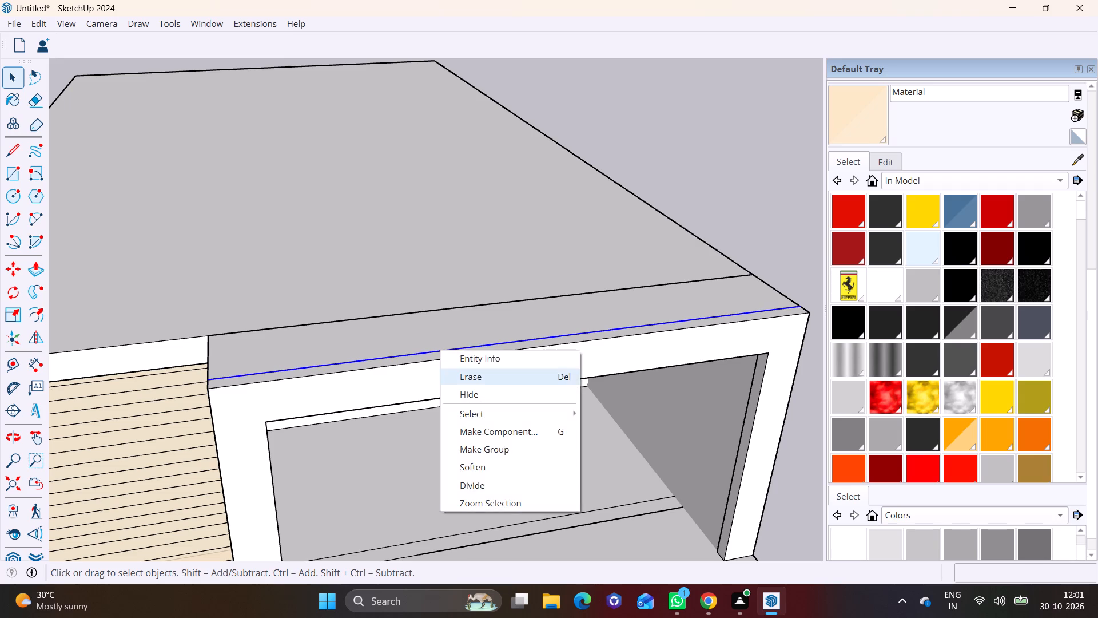
{"action": "left_click", "coordinate": [461, 374]}
Examine the inside of the top-floor frame opening, the outer side wall and the front facade for remaining stray edges.
{"action": "middle_click_drag", "start_coordinate": [438, 376], "coordinate": [379, 255]}
{"action": "middle_click_drag", "start_coordinate": [421, 389], "coordinate": [400, 275], "text": "shift"}
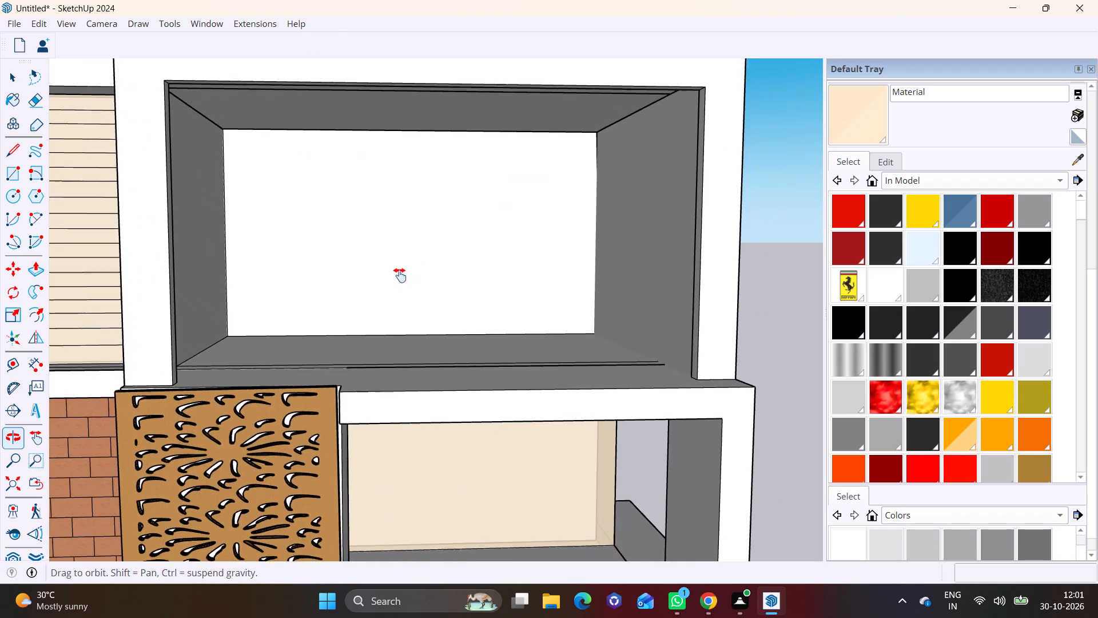
{"action": "middle_click_drag", "start_coordinate": [400, 275], "coordinate": [398, 274], "text": "shift"}
{"action": "middle_click_drag", "start_coordinate": [435, 307], "coordinate": [216, 329]}
{"action": "scroll", "coordinate": [216, 329], "scroll_direction": "down", "scroll_amount": 5}
{"action": "middle_click_drag", "start_coordinate": [296, 402], "coordinate": [294, 402]}
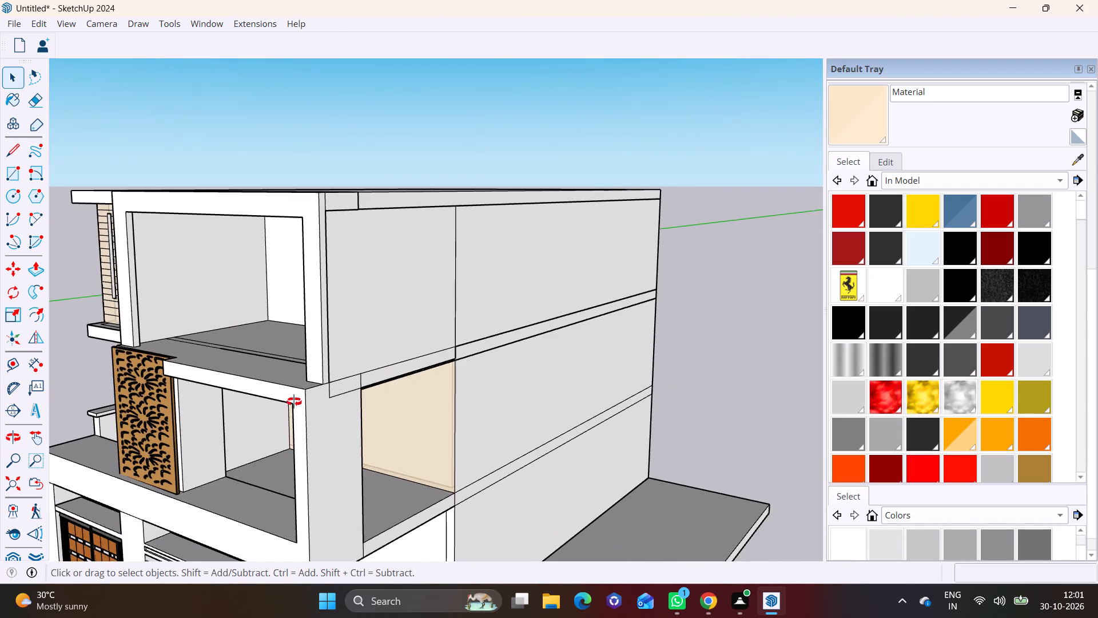
{"action": "middle_click_drag", "start_coordinate": [294, 402], "coordinate": [474, 364]}
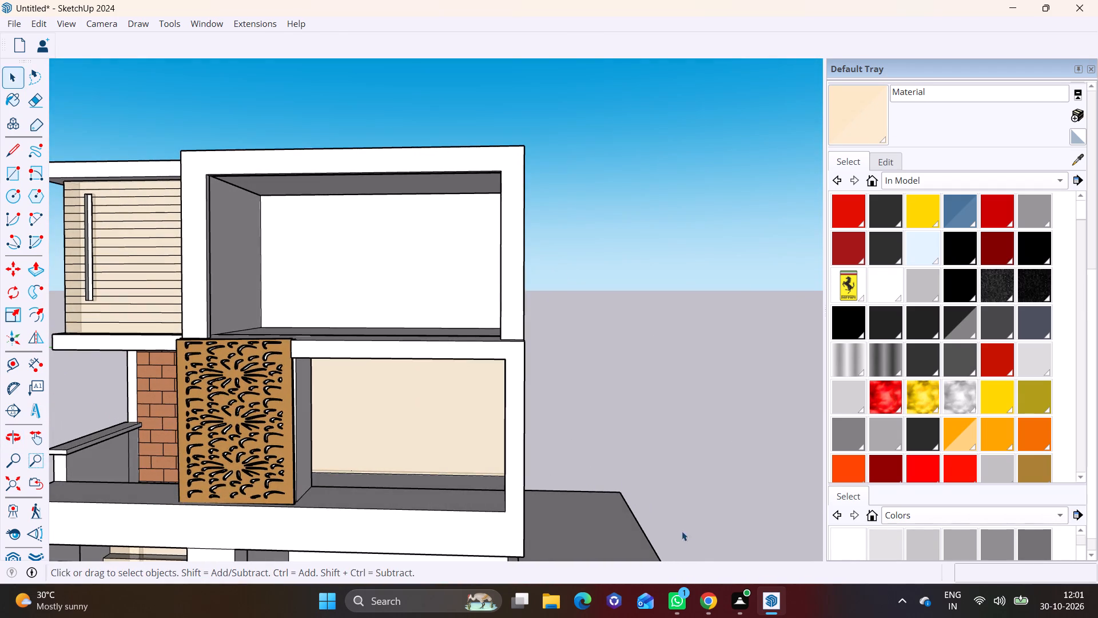
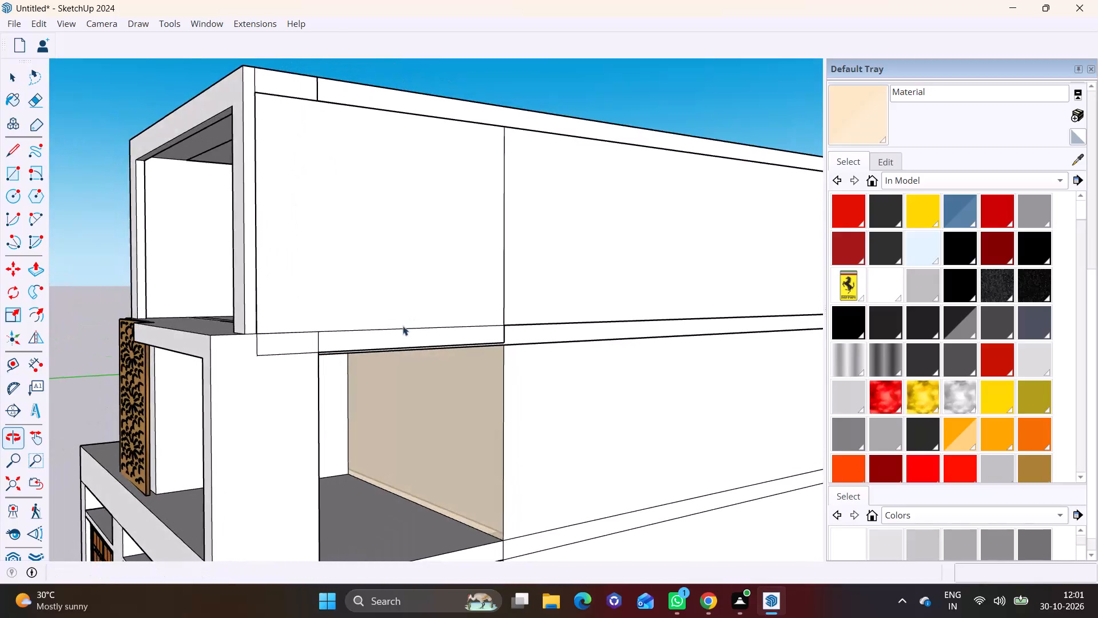
Erase the short vertical edge and the short horizontal edge below it on the outer side face, just under the top-floor frame.
{"action": "scroll", "coordinate": [315, 375], "scroll_direction": "up", "scroll_amount": 6}
{"action": "left_click", "coordinate": [217, 338]}
{"action": "right_click", "coordinate": [217, 338]}
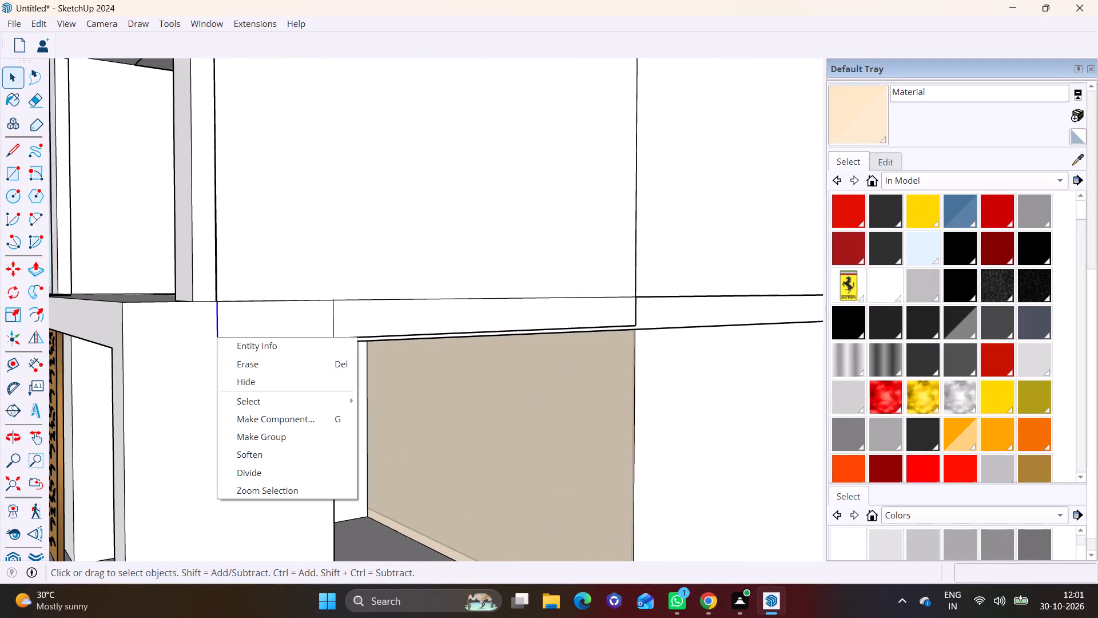
{"action": "left_click", "coordinate": [237, 363]}
{"action": "left_click", "coordinate": [246, 342]}
{"action": "right_click", "coordinate": [246, 342]}
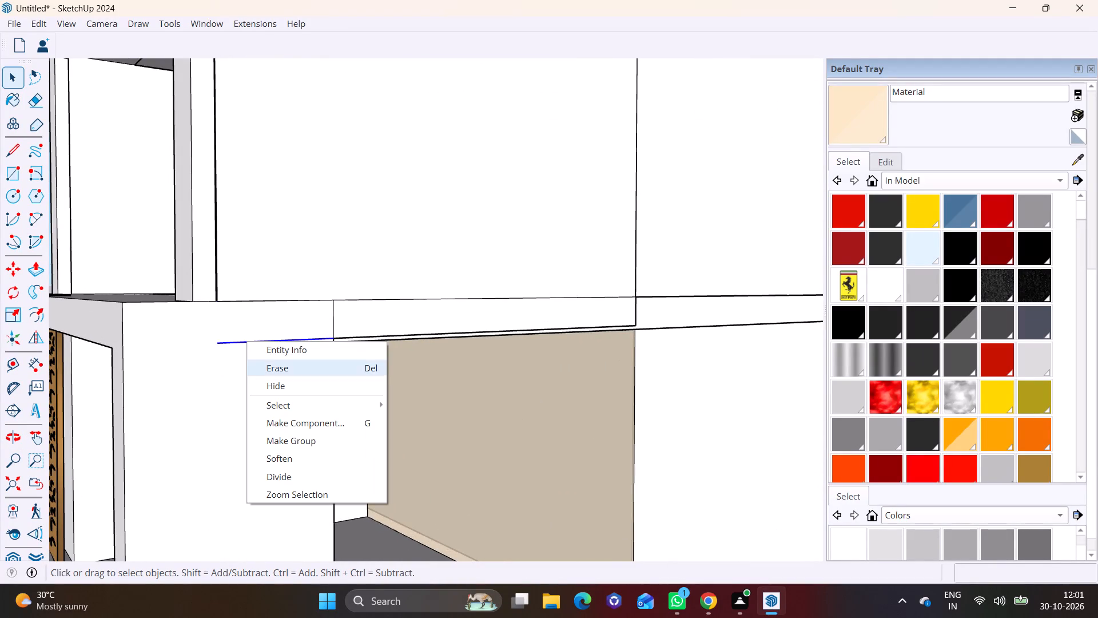
{"action": "left_click", "coordinate": [270, 369]}
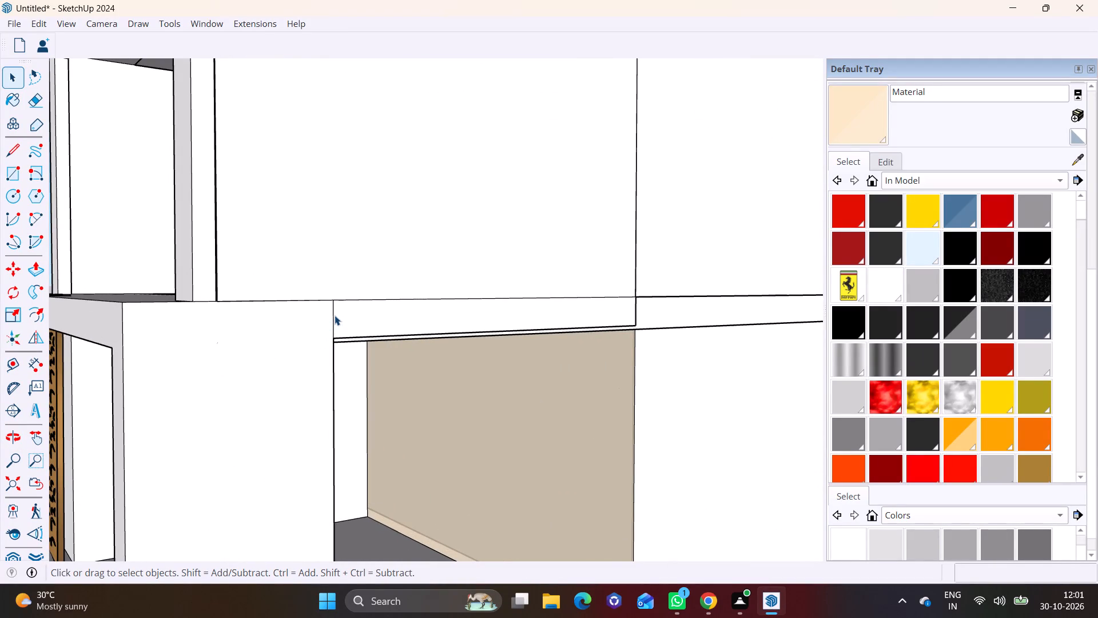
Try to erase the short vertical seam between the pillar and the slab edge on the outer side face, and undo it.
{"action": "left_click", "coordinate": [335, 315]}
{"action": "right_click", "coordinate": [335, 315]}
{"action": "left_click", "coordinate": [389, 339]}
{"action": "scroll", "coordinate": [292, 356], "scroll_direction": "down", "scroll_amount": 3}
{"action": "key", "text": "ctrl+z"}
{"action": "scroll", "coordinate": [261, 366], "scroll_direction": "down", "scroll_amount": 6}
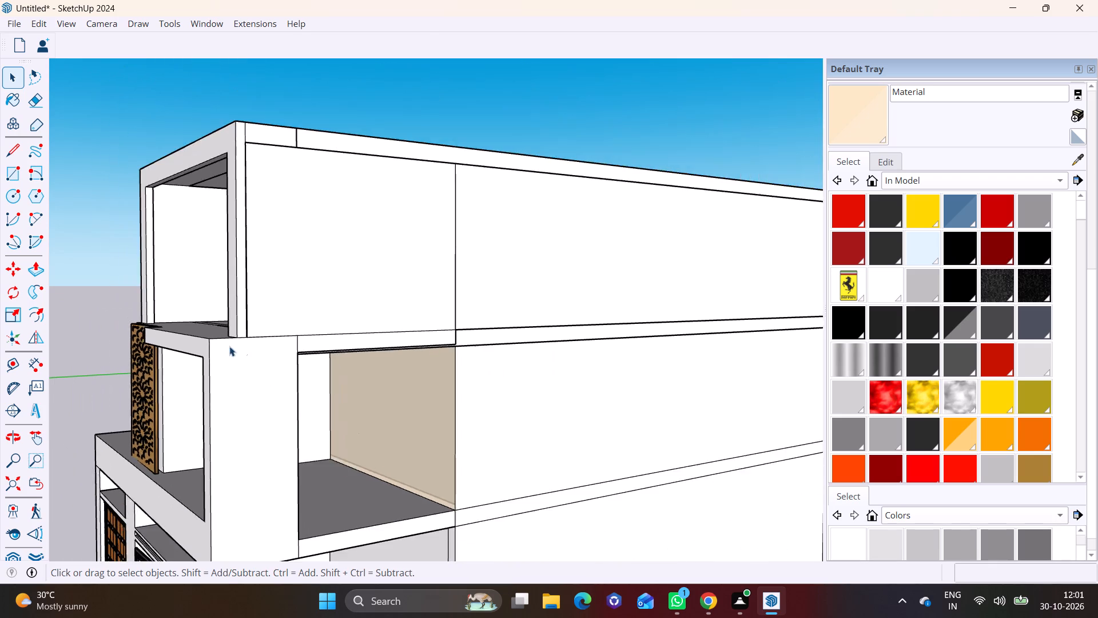
Examine the whole front elevation and the top-floor frame from the front, the outer side and above.
{"action": "middle_click_drag", "start_coordinate": [237, 343], "coordinate": [538, 355]}
{"action": "scroll", "coordinate": [466, 314], "scroll_direction": "up", "scroll_amount": 1}
{"action": "scroll", "coordinate": [464, 314], "scroll_direction": "down", "scroll_amount": 2}
{"action": "middle_click_drag", "start_coordinate": [436, 353], "coordinate": [459, 307]}
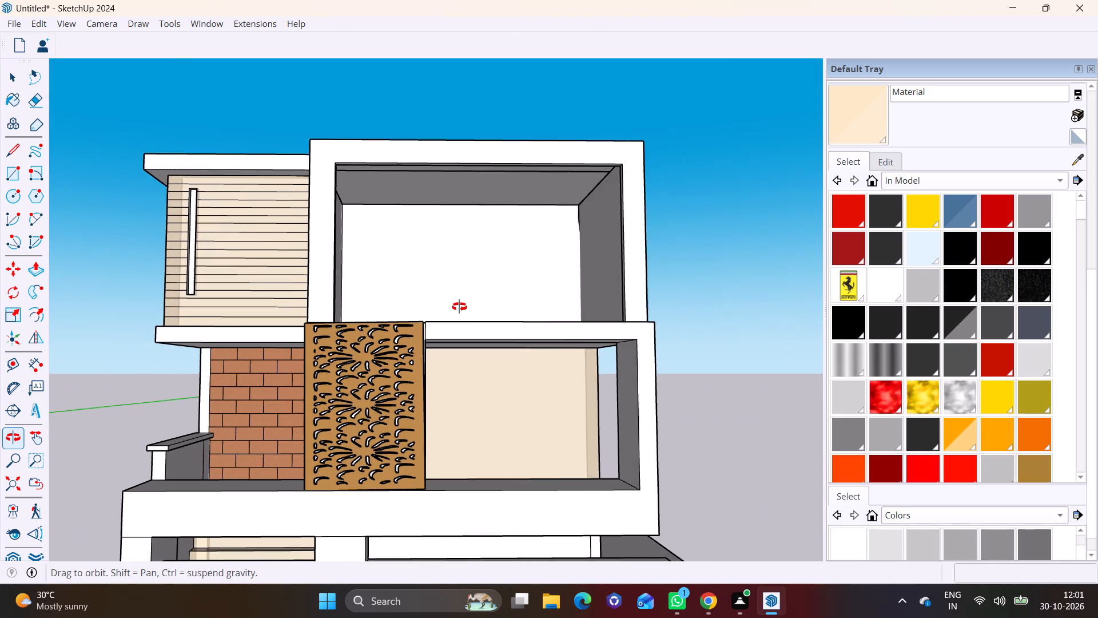
{"action": "middle_click_drag", "start_coordinate": [459, 307], "coordinate": [467, 314]}
{"action": "scroll", "coordinate": [468, 349], "scroll_direction": "down", "scroll_amount": 2}
{"action": "middle_click_drag", "start_coordinate": [499, 369], "coordinate": [288, 379]}
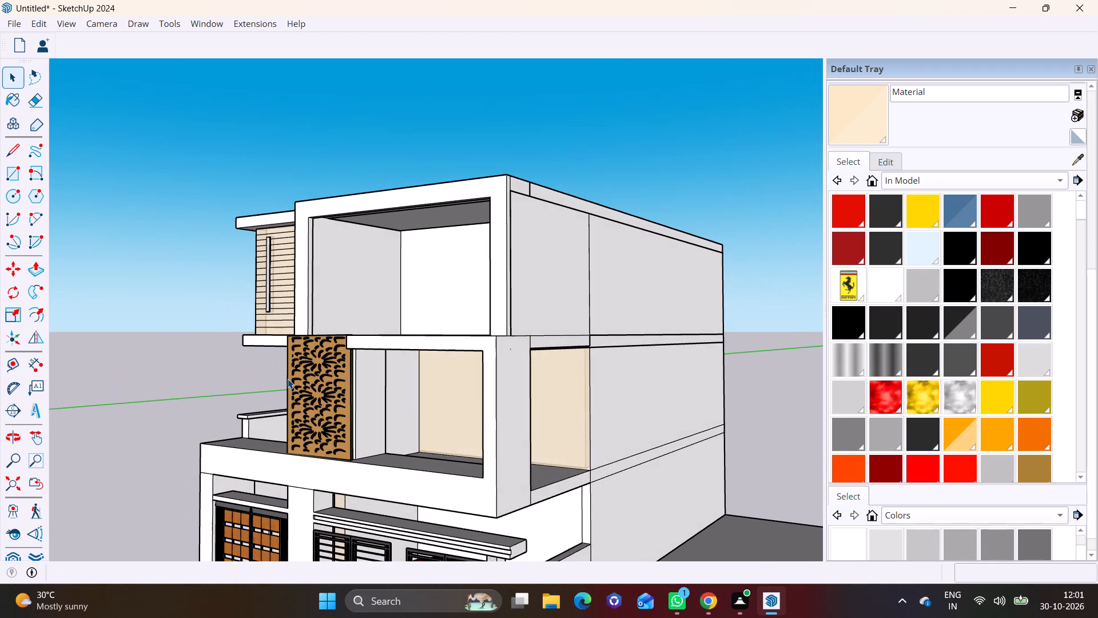
{"action": "middle_click_drag", "start_coordinate": [310, 386], "coordinate": [214, 383], "text": "shift"}
{"action": "middle_click_drag", "start_coordinate": [383, 435], "coordinate": [530, 422]}
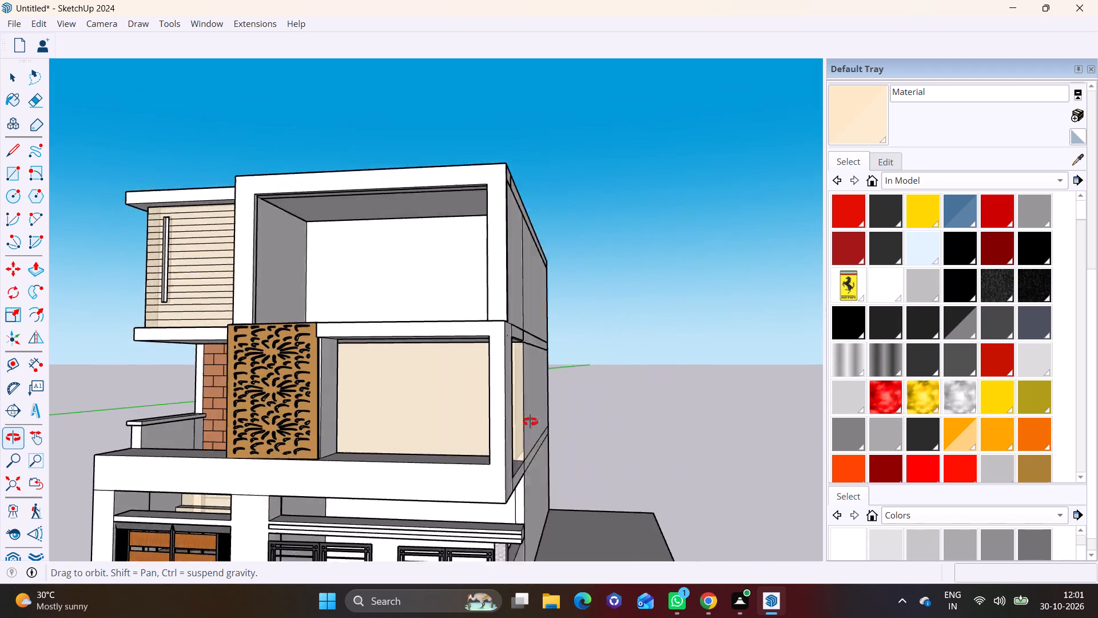
{"action": "middle_click_drag", "start_coordinate": [530, 422], "coordinate": [558, 454]}
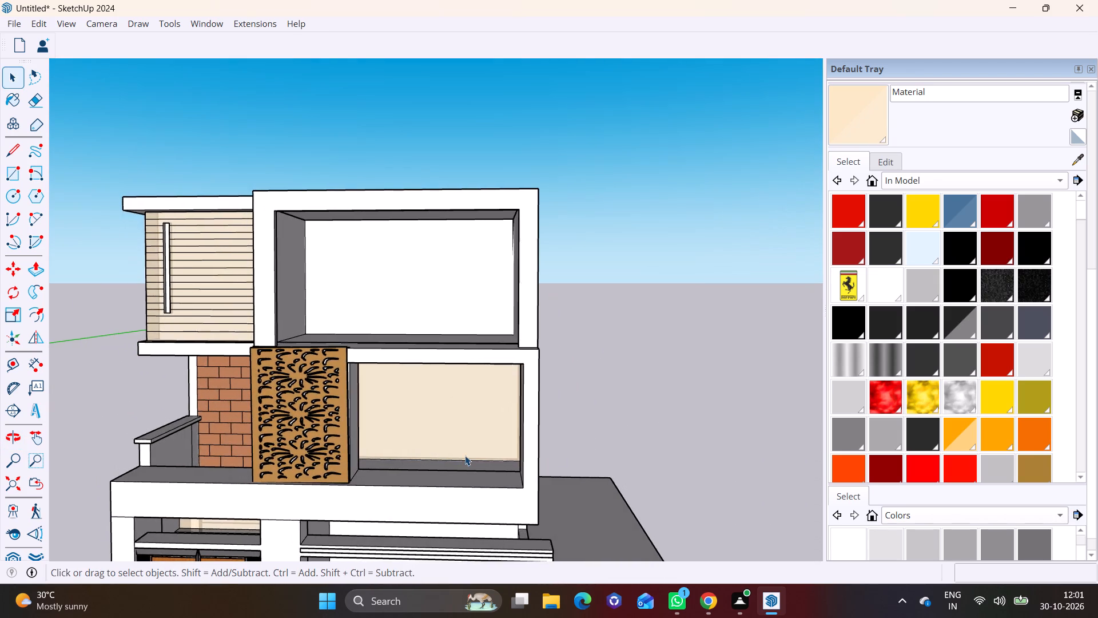
{"action": "scroll", "coordinate": [464, 455], "scroll_direction": "down", "scroll_amount": 5}
{"action": "middle_click_drag", "start_coordinate": [455, 454], "coordinate": [533, 368], "text": "shift"}
{"action": "scroll", "coordinate": [514, 391], "scroll_direction": "up", "scroll_amount": 4}
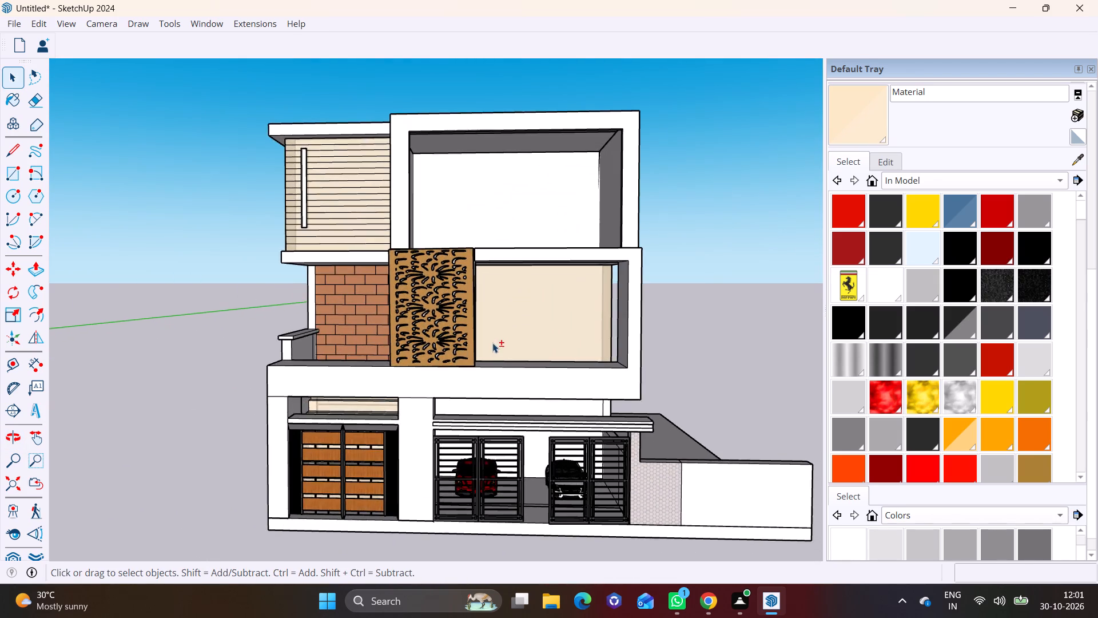
{"action": "middle_click_drag", "start_coordinate": [492, 342], "coordinate": [464, 417], "text": "shift"}
{"action": "middle_click_drag", "start_coordinate": [464, 419], "coordinate": [494, 405]}
{"action": "middle_click_drag", "start_coordinate": [426, 310], "coordinate": [425, 422], "text": "shift"}
Draw a thin rectangle about 20' long along the top edge of the top-floor frame's front face, spanning its full width.
{"action": "scroll", "coordinate": [393, 370], "scroll_direction": "up", "scroll_amount": 7}
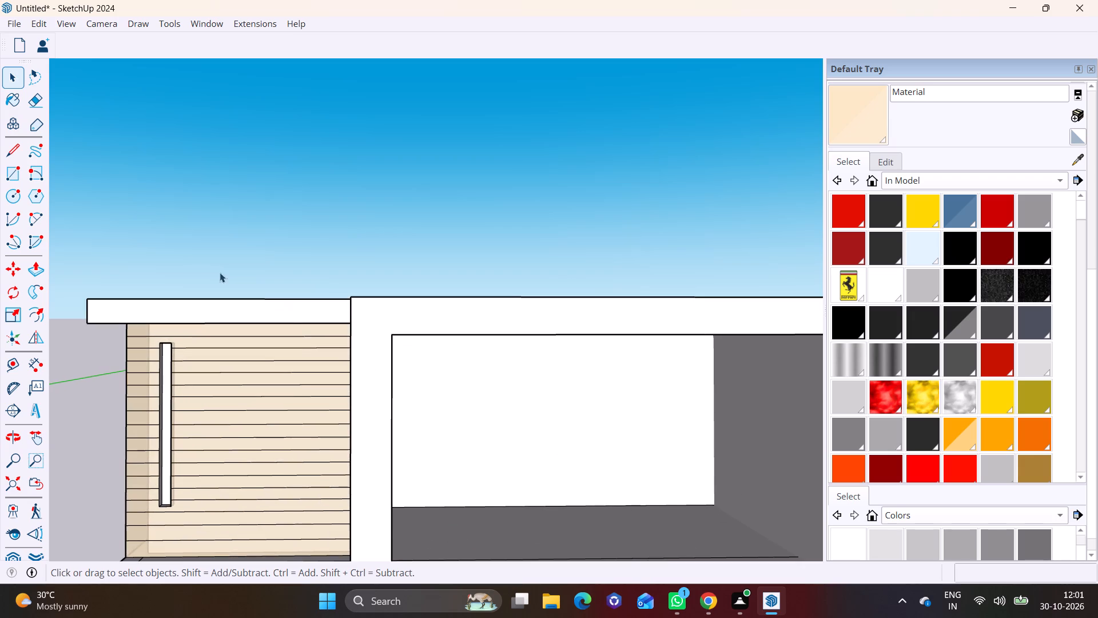
{"action": "left_click", "coordinate": [12, 175]}
{"action": "scroll", "coordinate": [414, 331], "scroll_direction": "up", "scroll_amount": 1, "text": "shift"}
{"action": "middle_click_drag", "start_coordinate": [402, 327], "coordinate": [156, 319], "text": "shift"}
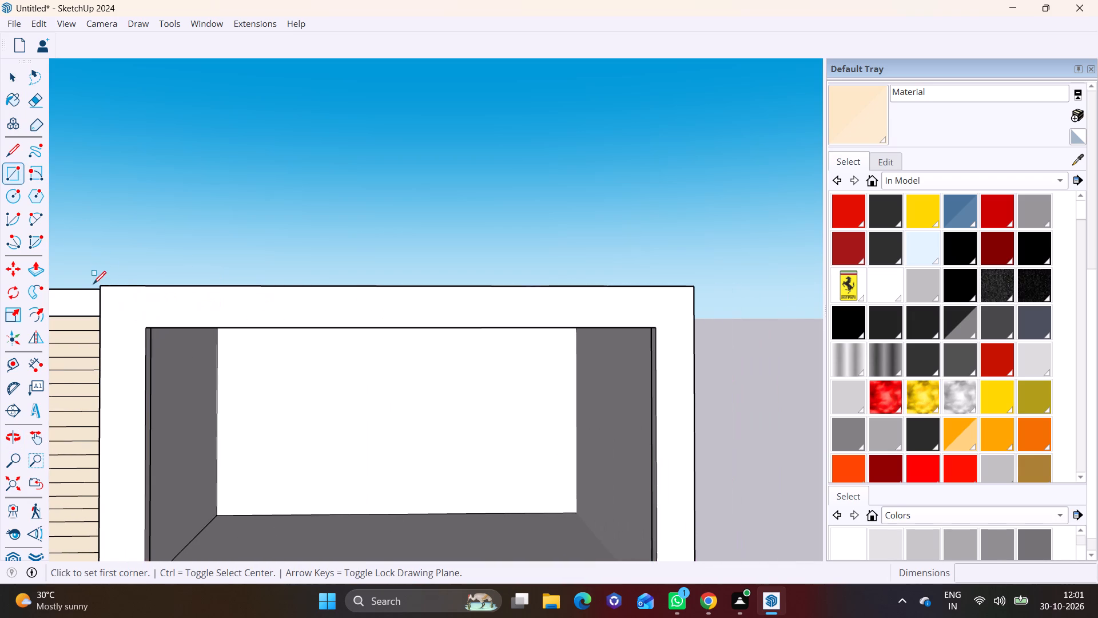
{"action": "left_click", "coordinate": [100, 284]}
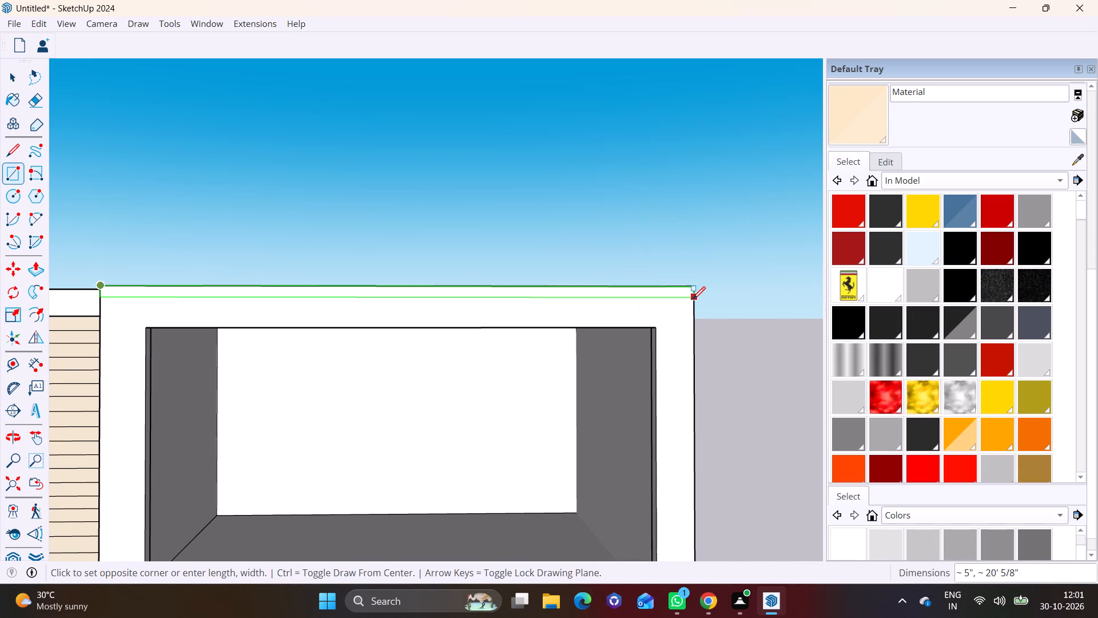
{"action": "left_click", "coordinate": [691, 300]}
Push/Pull the thin strip outward about 4" from the frame's front face to form a projecting top trim.
{"action": "middle_click_drag", "start_coordinate": [655, 304], "coordinate": [355, 417]}
{"action": "scroll", "coordinate": [371, 420], "scroll_direction": "up", "scroll_amount": 2}
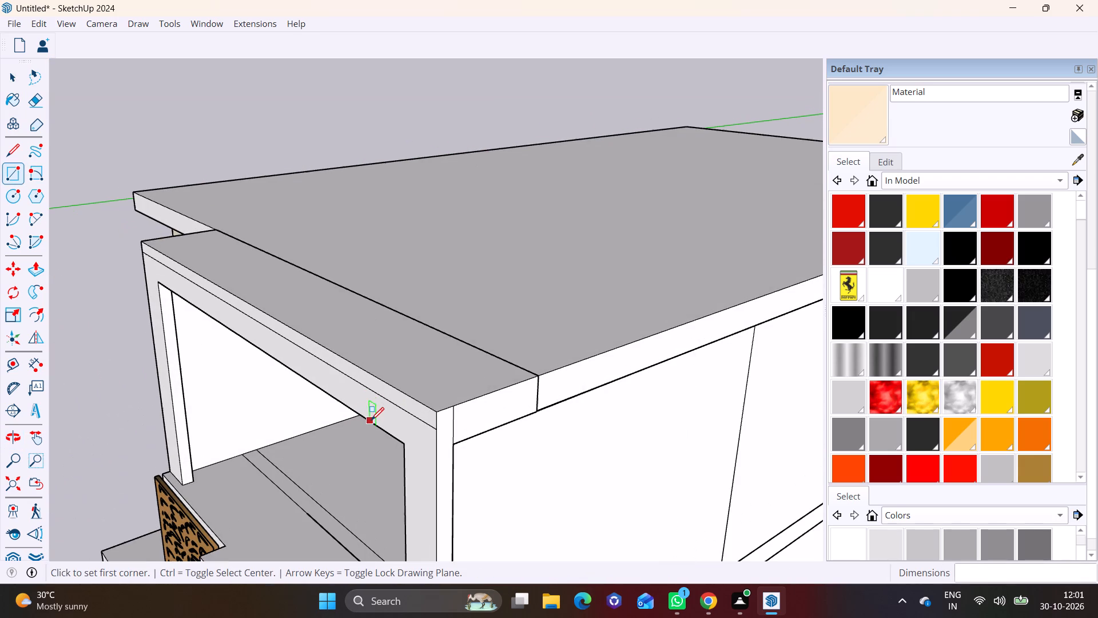
{"action": "key", "text": "space"}
{"action": "left_click", "coordinate": [397, 398]}
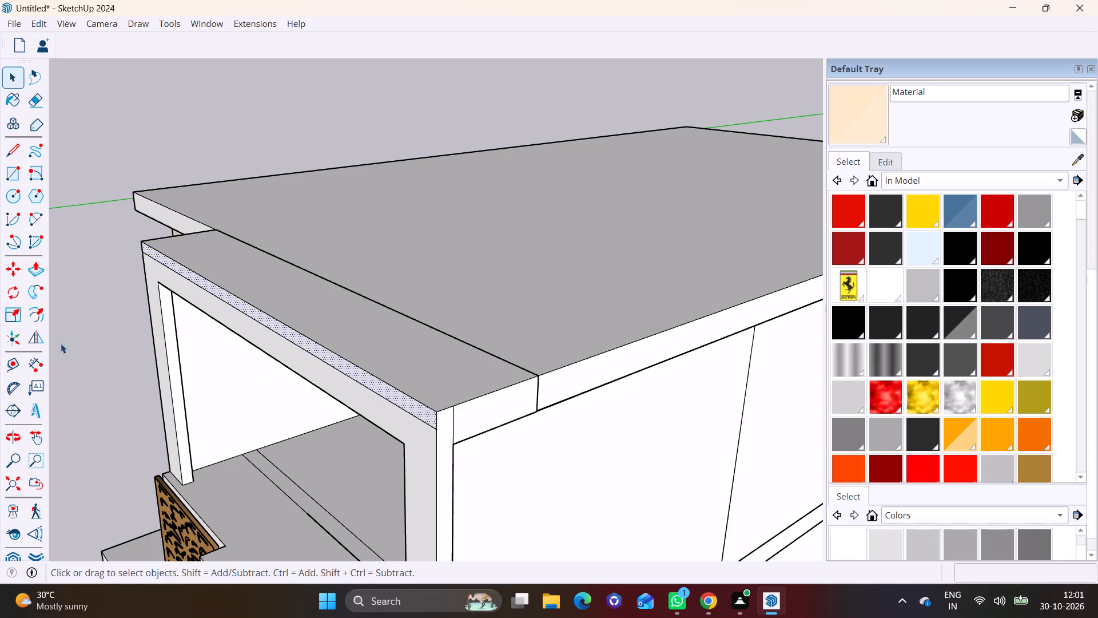
{"action": "left_click", "coordinate": [27, 263]}
{"action": "left_click", "coordinate": [295, 338]}
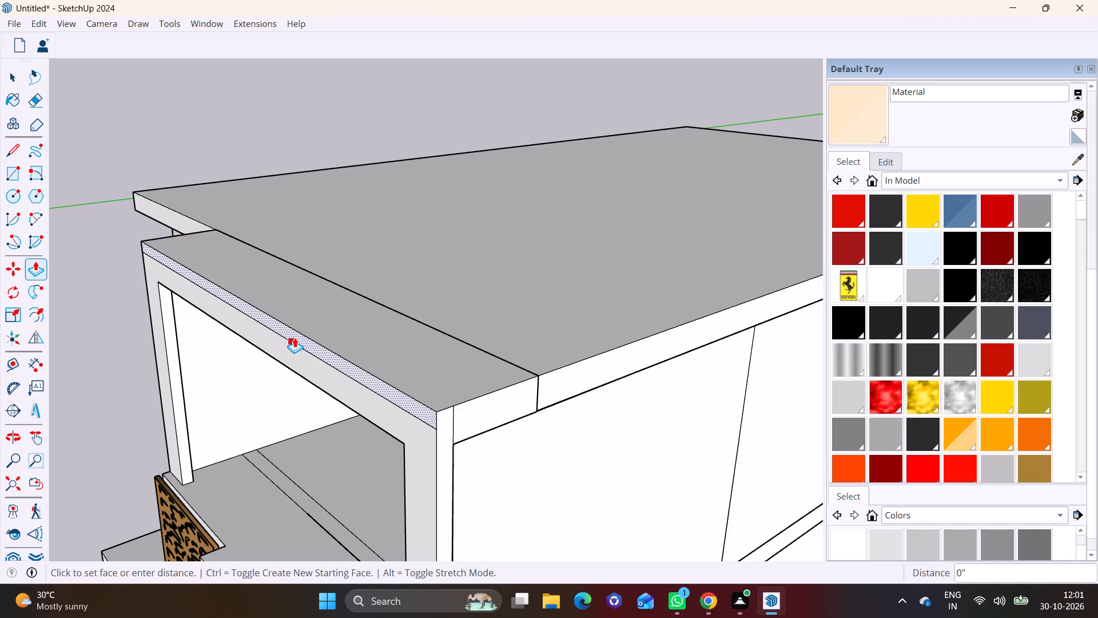
{"action": "left_click", "coordinate": [279, 337]}
Draw a short line across the underside of the top trim near its cladding-side end, marking off a small end face.
{"action": "middle_click_drag", "start_coordinate": [421, 445], "coordinate": [478, 247]}
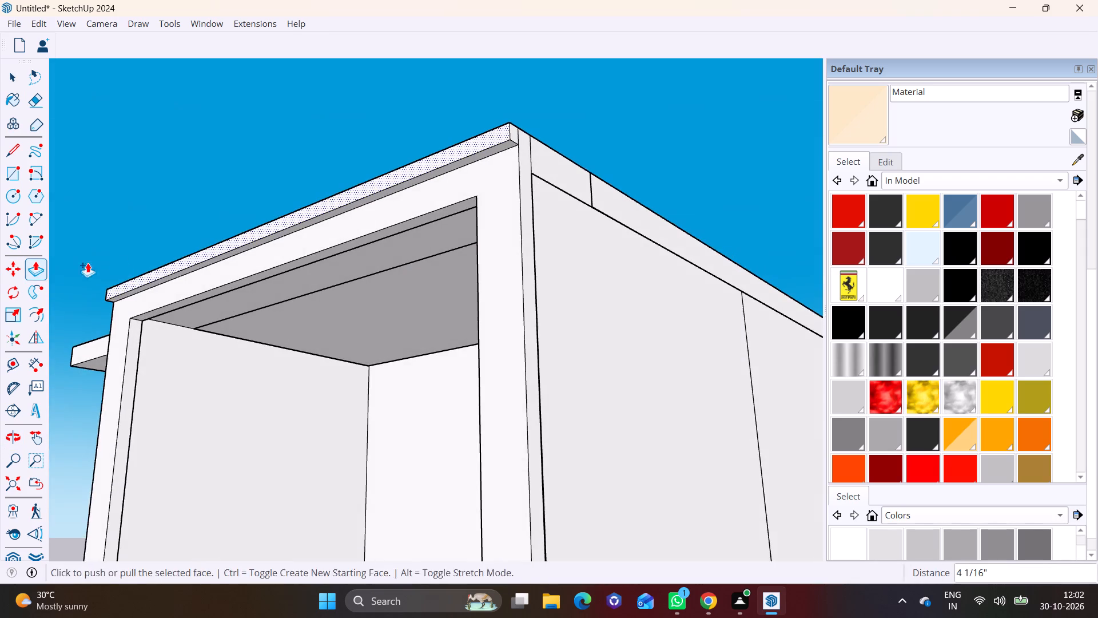
{"action": "scroll", "coordinate": [42, 282], "scroll_direction": "up", "scroll_amount": 10}
{"action": "middle_click_drag", "start_coordinate": [138, 271], "coordinate": [153, 233]}
{"action": "scroll", "coordinate": [118, 248], "scroll_direction": "up", "scroll_amount": 3}
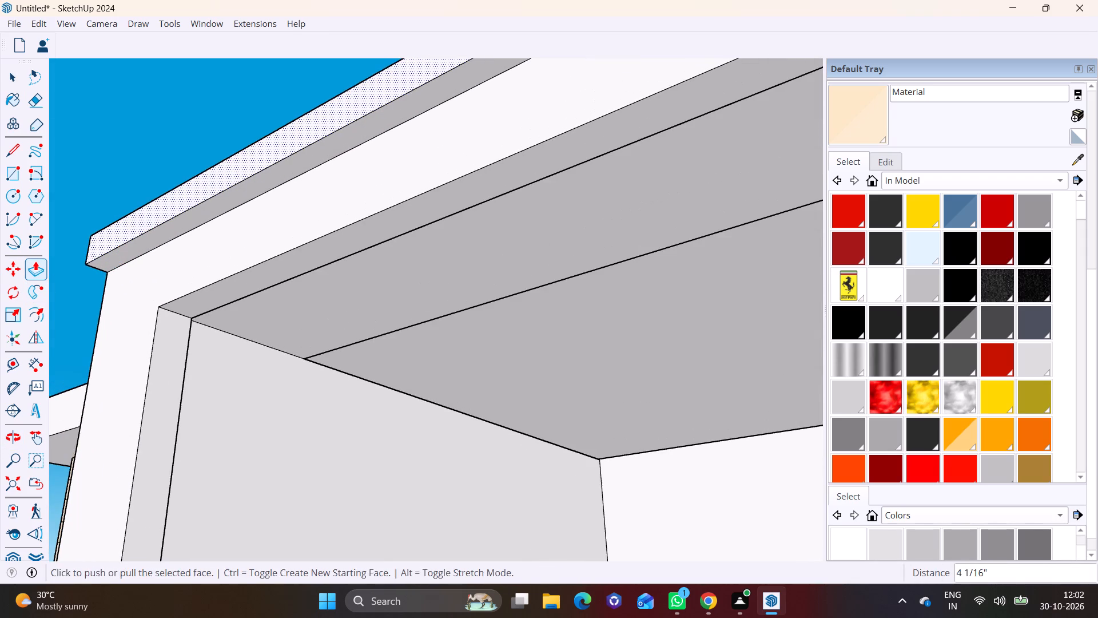
{"action": "left_click", "coordinate": [19, 146]}
{"action": "scroll", "coordinate": [104, 278], "scroll_direction": "up", "scroll_amount": 3}
{"action": "left_click", "coordinate": [130, 257]}
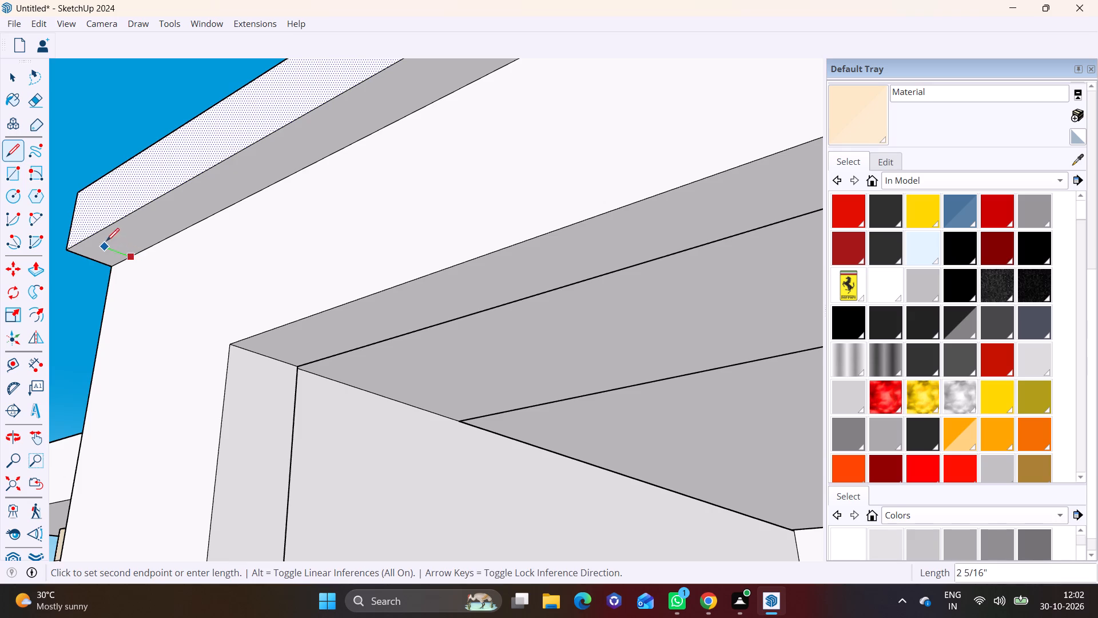
{"action": "left_click", "coordinate": [91, 236]}
Extrude the small end face down about 10' 6 1/2" to form a vertical trim along the frame's cladding side.
{"action": "key", "text": "space"}
{"action": "left_click", "coordinate": [97, 252]}
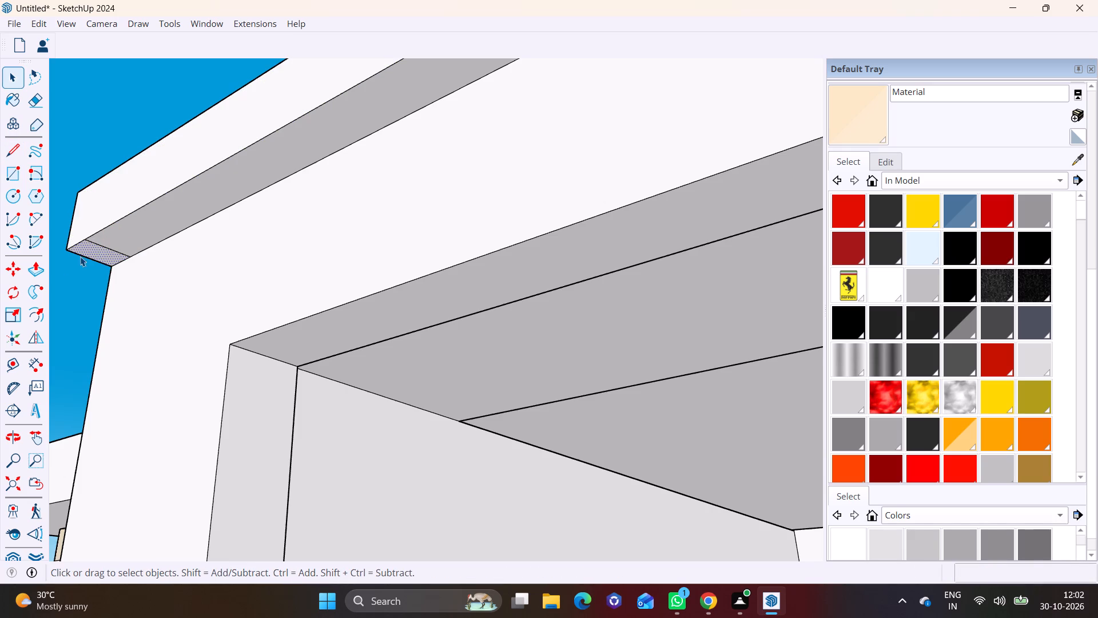
{"action": "left_click", "coordinate": [41, 267]}
{"action": "left_click", "coordinate": [105, 251]}
{"action": "scroll", "coordinate": [146, 399], "scroll_direction": "down", "scroll_amount": 5}
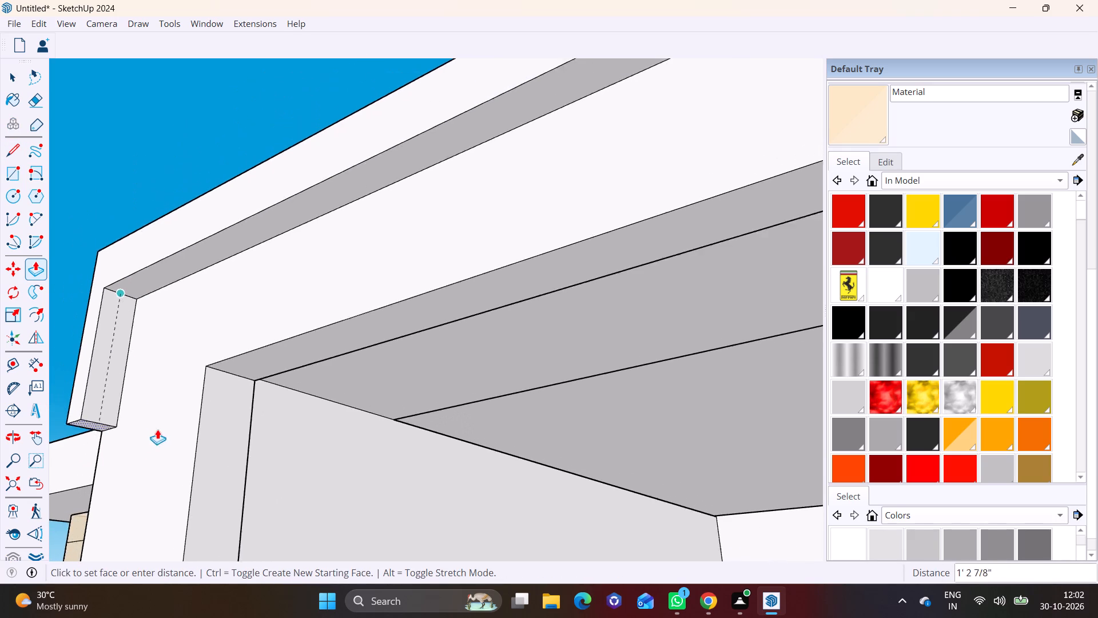
{"action": "scroll", "coordinate": [157, 429], "scroll_direction": "down", "scroll_amount": 4}
{"action": "middle_click_drag", "start_coordinate": [154, 461], "coordinate": [319, 204], "text": "shift"}
{"action": "scroll", "coordinate": [300, 324], "scroll_direction": "down", "scroll_amount": 11}
{"action": "middle_click_drag", "start_coordinate": [299, 354], "coordinate": [315, 253], "text": "shift"}
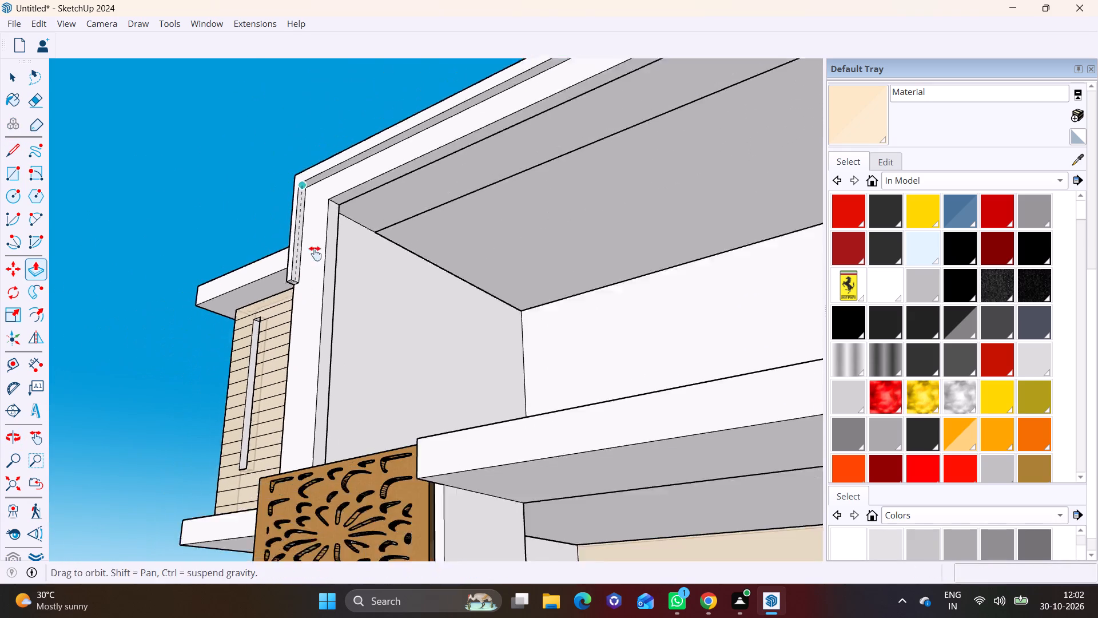
{"action": "middle_click_drag", "start_coordinate": [315, 253], "coordinate": [328, 168], "text": "shift"}
{"action": "middle_click_drag", "start_coordinate": [291, 338], "coordinate": [574, 437]}
{"action": "left_click", "coordinate": [571, 449]}
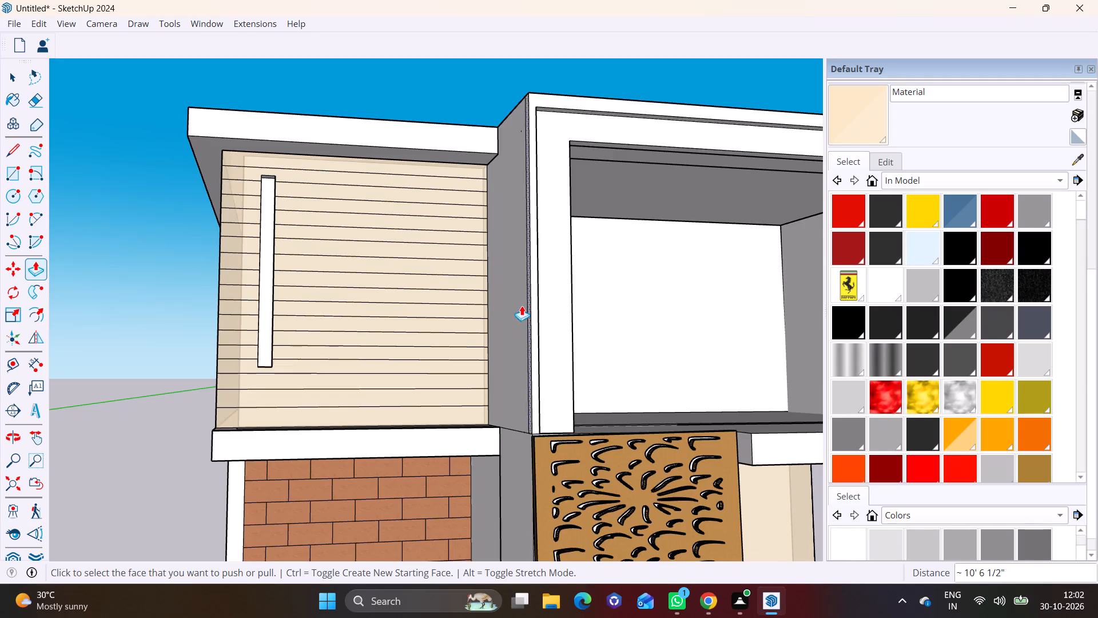
Draw a 4 1/16" line across the underside of the top trim near its outer-side end, marking off a small end face.
{"action": "scroll", "coordinate": [522, 305], "scroll_direction": "down", "scroll_amount": 3}
{"action": "middle_click_drag", "start_coordinate": [562, 256], "coordinate": [27, 366], "text": "shift"}
{"action": "middle_click_drag", "start_coordinate": [157, 317], "coordinate": [196, 213]}
{"action": "scroll", "coordinate": [221, 235], "scroll_direction": "up", "scroll_amount": 7}
{"action": "middle_click_drag", "start_coordinate": [265, 335], "coordinate": [281, 232], "text": "shift"}
{"action": "left_click", "coordinate": [6, 146]}
{"action": "middle_click_drag", "start_coordinate": [310, 209], "coordinate": [301, 194]}
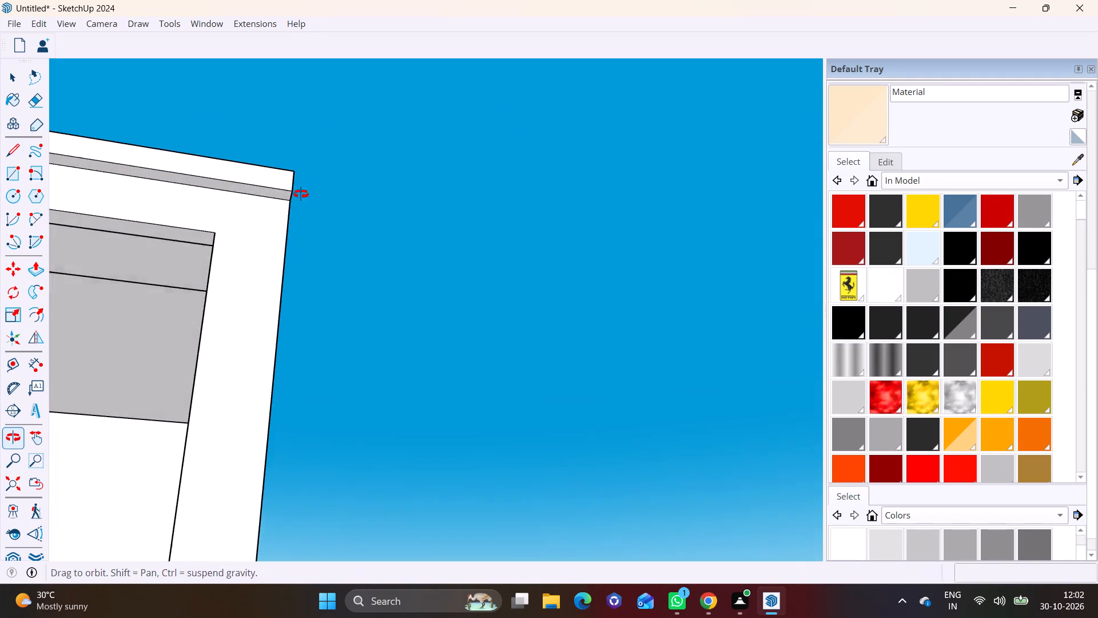
{"action": "middle_click_drag", "start_coordinate": [301, 194], "coordinate": [313, 165]}
{"action": "scroll", "coordinate": [280, 161], "scroll_direction": "up", "scroll_amount": 6}
{"action": "left_click", "coordinate": [294, 169]}
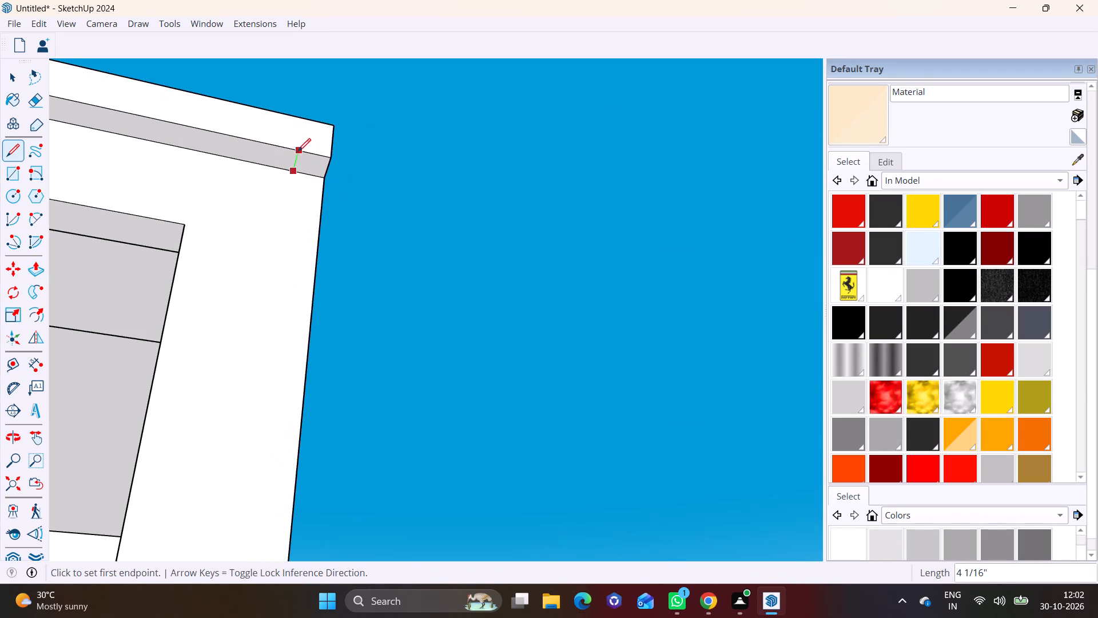
{"action": "left_click", "coordinate": [298, 151]}
Extrude the outer end face down to the slab below to form a matching vertical trim on the frame's outer side.
{"action": "key", "text": "space"}
{"action": "left_click", "coordinate": [309, 164]}
{"action": "left_click", "coordinate": [38, 268]}
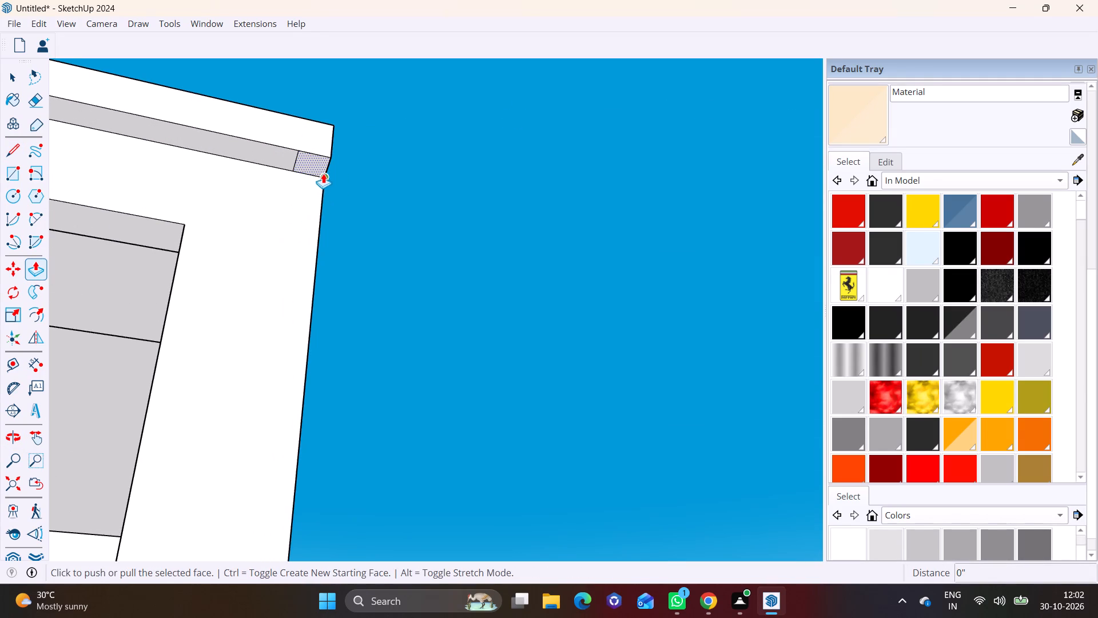
{"action": "left_click", "coordinate": [321, 167]}
{"action": "scroll", "coordinate": [256, 375], "scroll_direction": "down", "scroll_amount": 13}
{"action": "middle_click_drag", "start_coordinate": [218, 436], "coordinate": [391, 213], "text": "shift"}
{"action": "scroll", "coordinate": [391, 213], "scroll_direction": "down", "scroll_amount": 1, "text": "shift"}
{"action": "left_click", "coordinate": [403, 413]}
{"action": "key", "text": "space"}
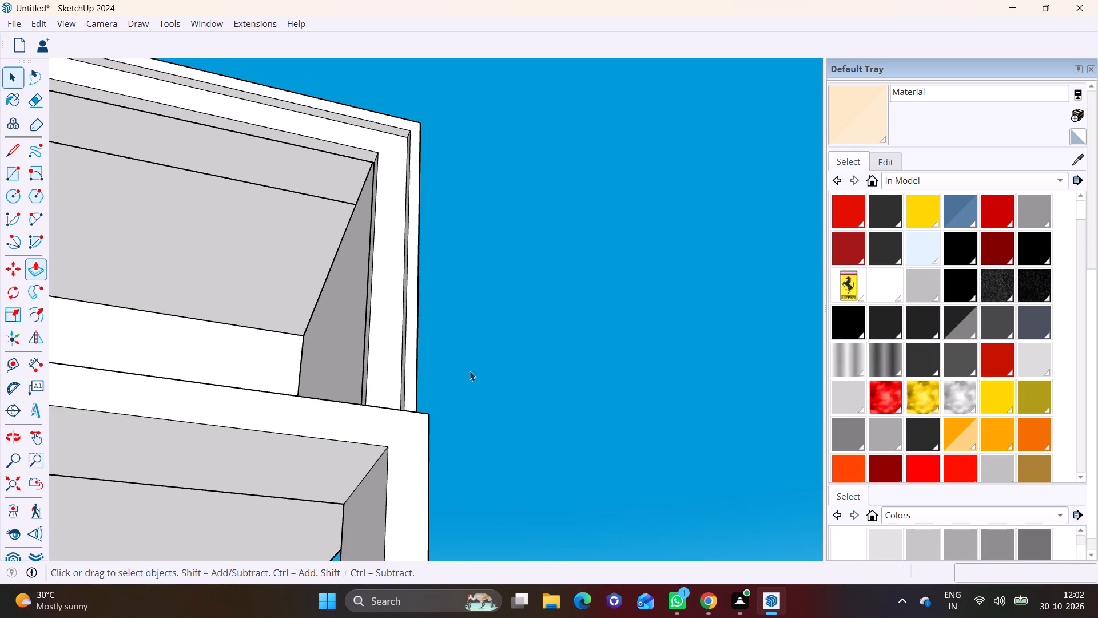
{"action": "left_click", "coordinate": [470, 371]}
Widen the cladding-side vertical trim by pulling its inner side face about 1 1/16" toward the opening.
{"action": "middle_click_drag", "start_coordinate": [359, 192], "coordinate": [289, 447]}
{"action": "scroll", "coordinate": [265, 360], "scroll_direction": "down", "scroll_amount": 3}
{"action": "middle_click_drag", "start_coordinate": [265, 359], "coordinate": [507, 369], "text": "shift"}
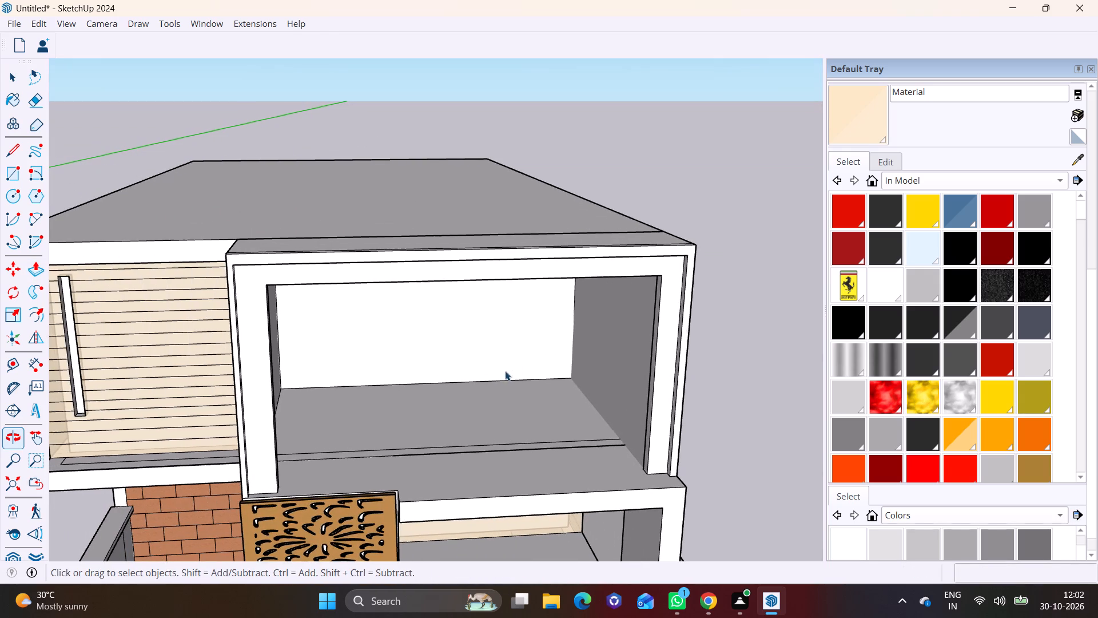
{"action": "middle_click_drag", "start_coordinate": [248, 279], "coordinate": [208, 252]}
{"action": "scroll", "coordinate": [211, 300], "scroll_direction": "up", "scroll_amount": 3}
{"action": "middle_click_drag", "start_coordinate": [213, 314], "coordinate": [138, 301]}
{"action": "scroll", "coordinate": [201, 312], "scroll_direction": "up", "scroll_amount": 1}
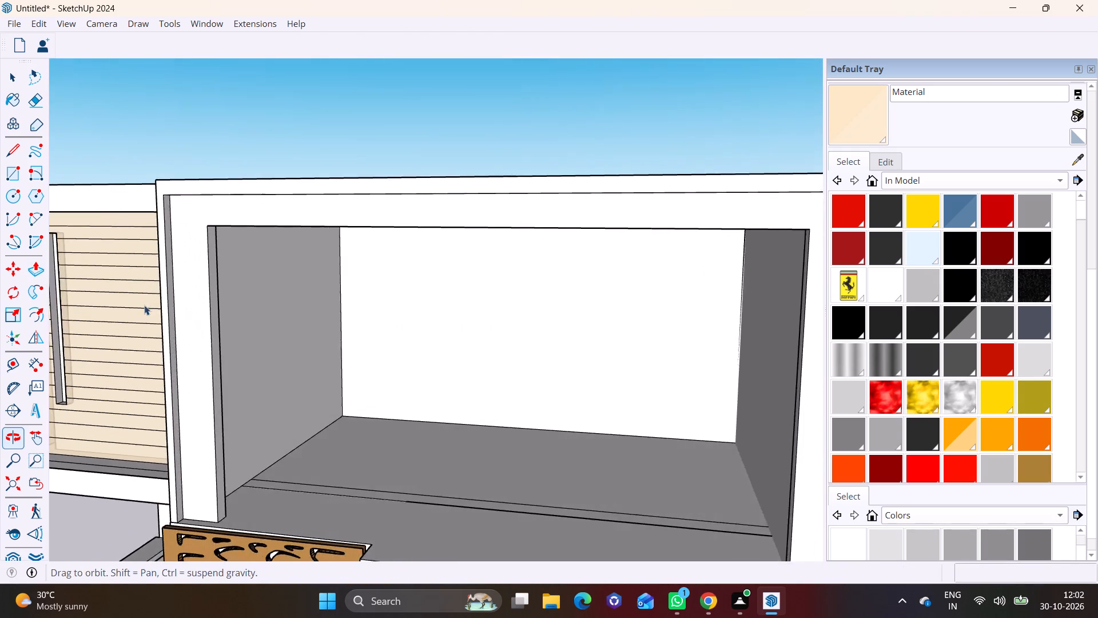
{"action": "scroll", "coordinate": [169, 299], "scroll_direction": "up", "scroll_amount": 6}
{"action": "key", "text": "space"}
{"action": "left_click", "coordinate": [174, 295]}
{"action": "left_click", "coordinate": [30, 266]}
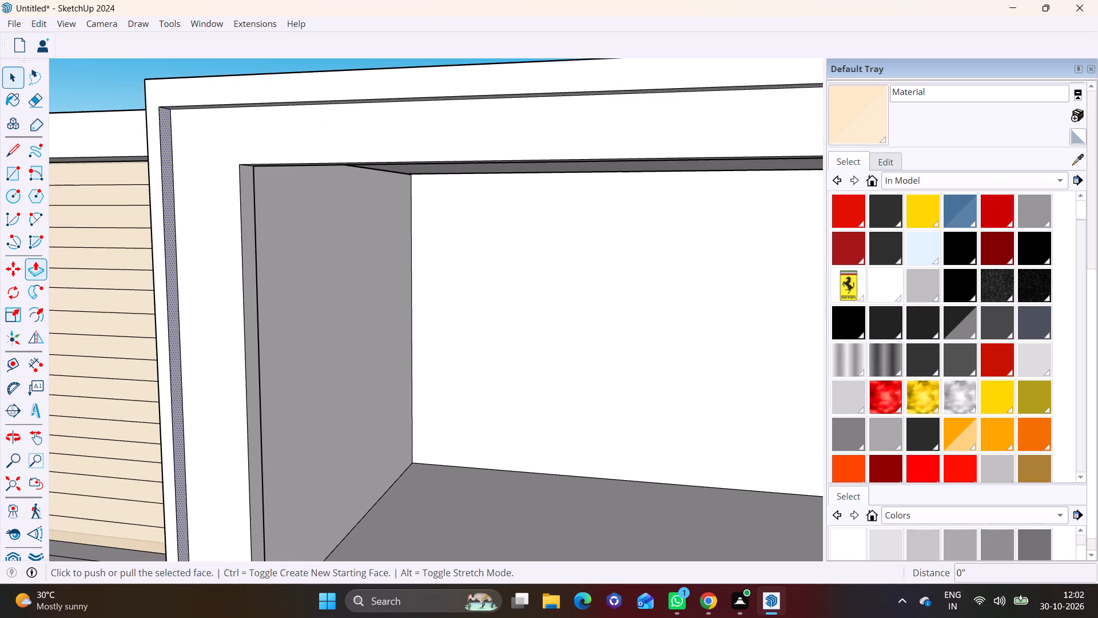
{"action": "left_click", "coordinate": [172, 263]}
{"action": "left_click", "coordinate": [177, 262]}
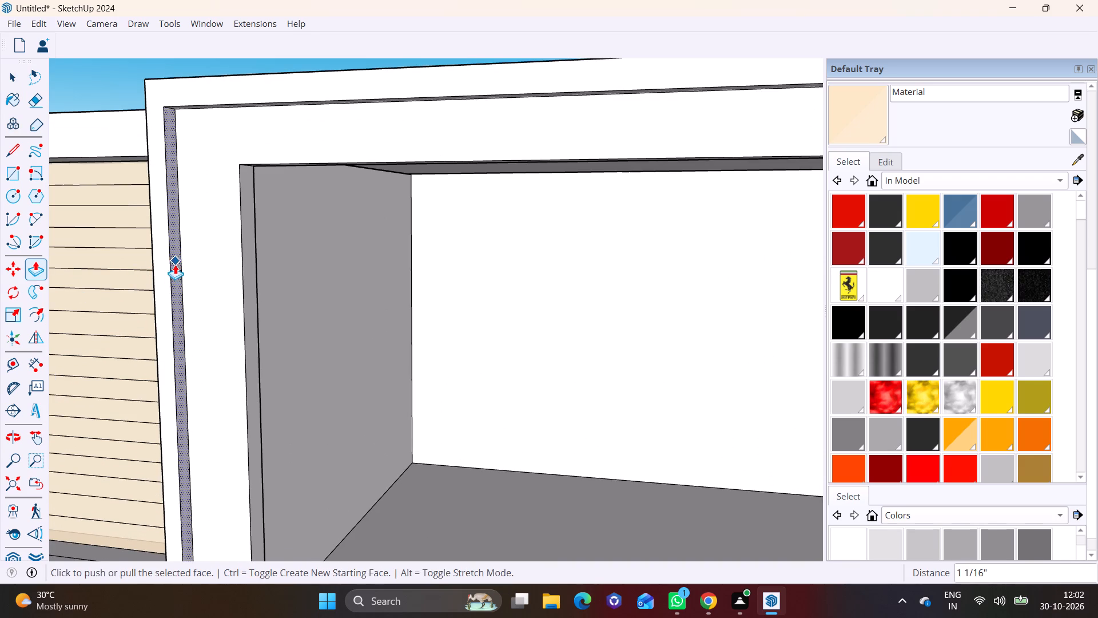
Adjust the top trim's thickness with Push/Pull, raising its underside 1 3/4" and bringing it back down slightly.
{"action": "scroll", "coordinate": [184, 279], "scroll_direction": "down", "scroll_amount": 2}
{"action": "middle_click_drag", "start_coordinate": [349, 176], "coordinate": [236, 398], "text": "shift"}
{"action": "middle_click_drag", "start_coordinate": [299, 376], "coordinate": [377, 208]}
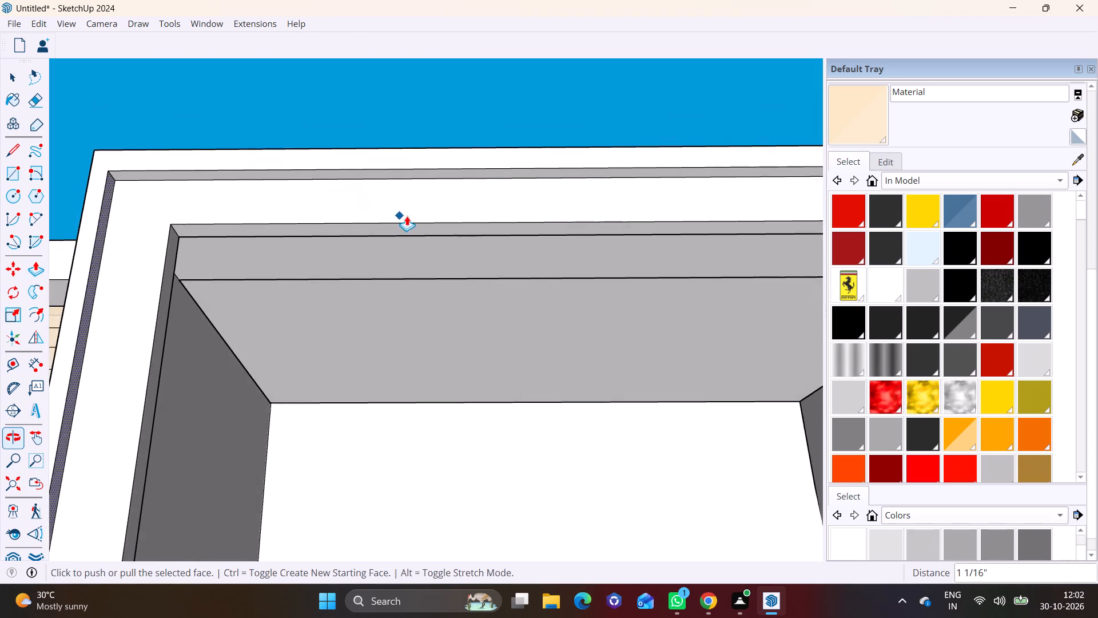
{"action": "scroll", "coordinate": [407, 216], "scroll_direction": "up", "scroll_amount": 2}
{"action": "key", "text": "space"}
{"action": "left_click", "coordinate": [413, 169]}
{"action": "left_click", "coordinate": [418, 163]}
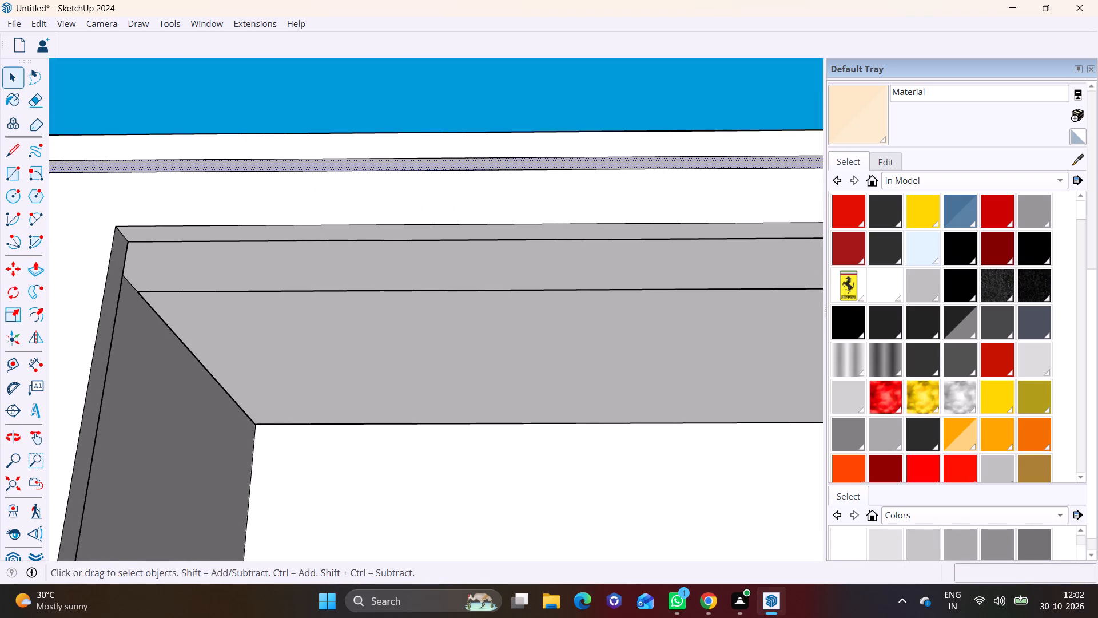
{"action": "left_click", "coordinate": [35, 270]}
{"action": "left_click", "coordinate": [177, 170]}
{"action": "left_click", "coordinate": [181, 164]}
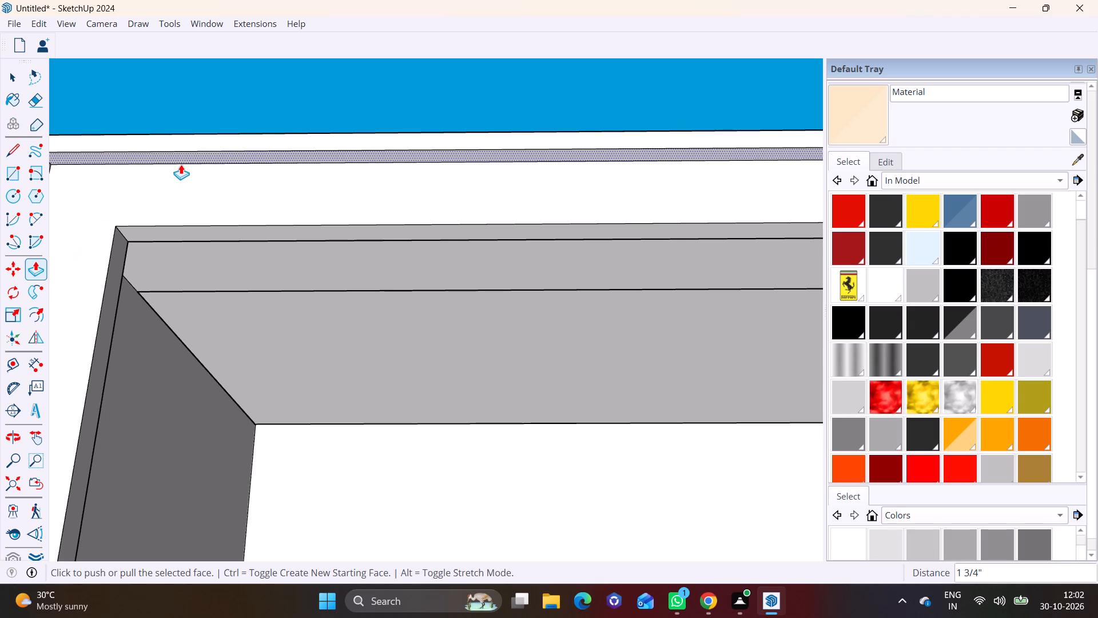
{"action": "scroll", "coordinate": [196, 187], "scroll_direction": "down", "scroll_amount": 5}
{"action": "left_click", "coordinate": [222, 172]}
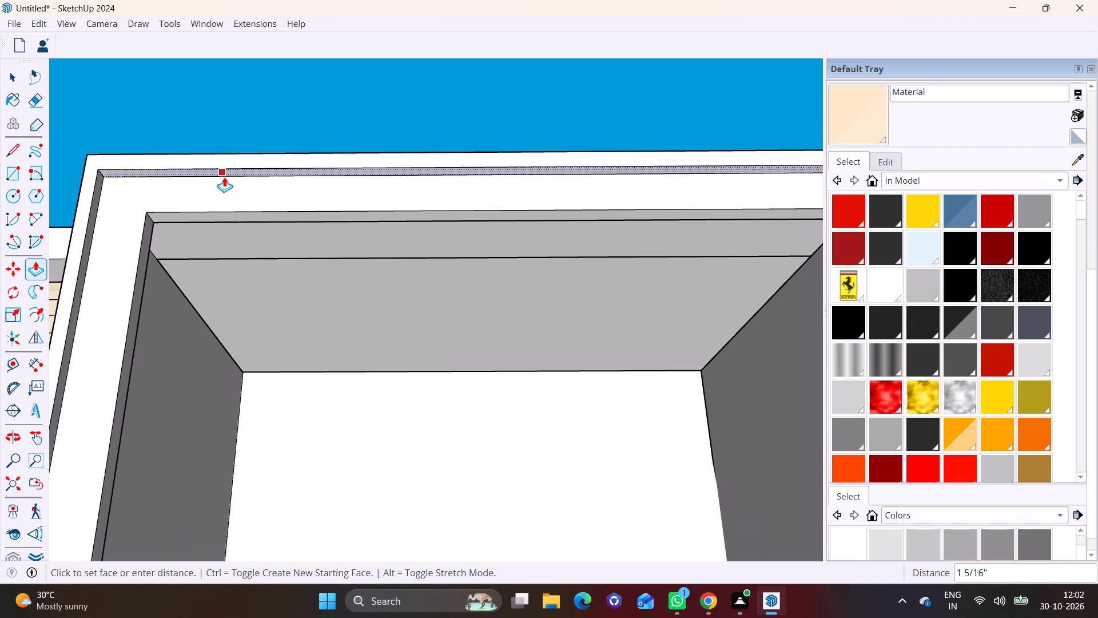
{"action": "left_click", "coordinate": [224, 177]}
{"action": "key", "text": "space"}
Pull the trim border's front face forward about 2 5/16" so that it projects farther from the frame.
{"action": "scroll", "coordinate": [258, 216], "scroll_direction": "down", "scroll_amount": 6}
{"action": "middle_click_drag", "start_coordinate": [342, 272], "coordinate": [341, 419]}
{"action": "scroll", "coordinate": [343, 382], "scroll_direction": "down", "scroll_amount": 3}
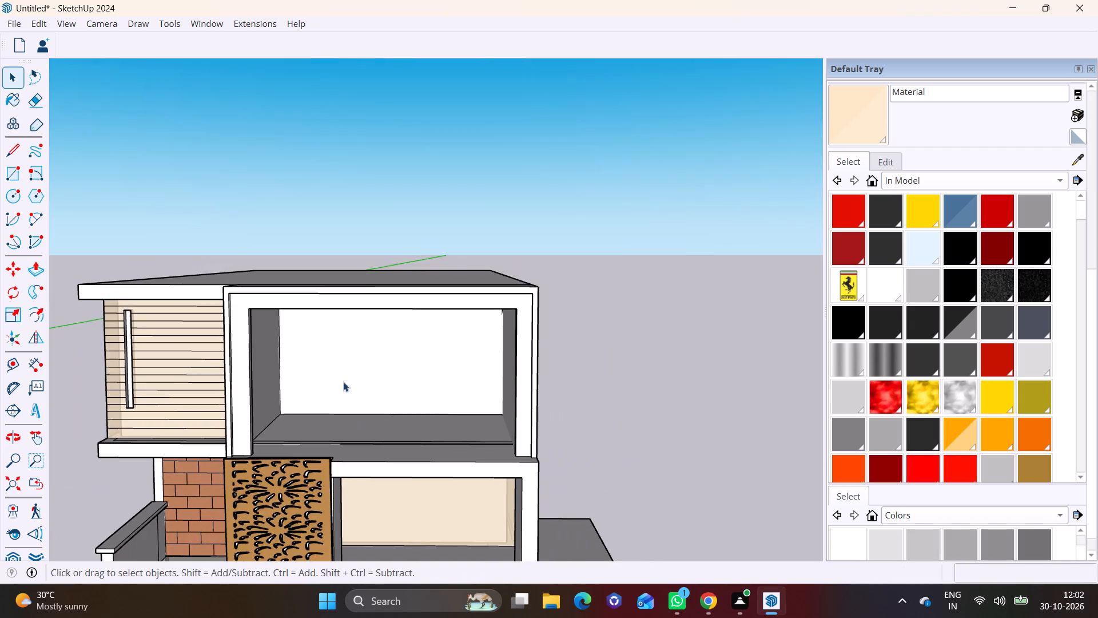
{"action": "middle_click_drag", "start_coordinate": [359, 375], "coordinate": [340, 338], "text": "shift"}
{"action": "scroll", "coordinate": [360, 330], "scroll_direction": "up", "scroll_amount": 4}
{"action": "middle_click_drag", "start_coordinate": [498, 245], "coordinate": [488, 219]}
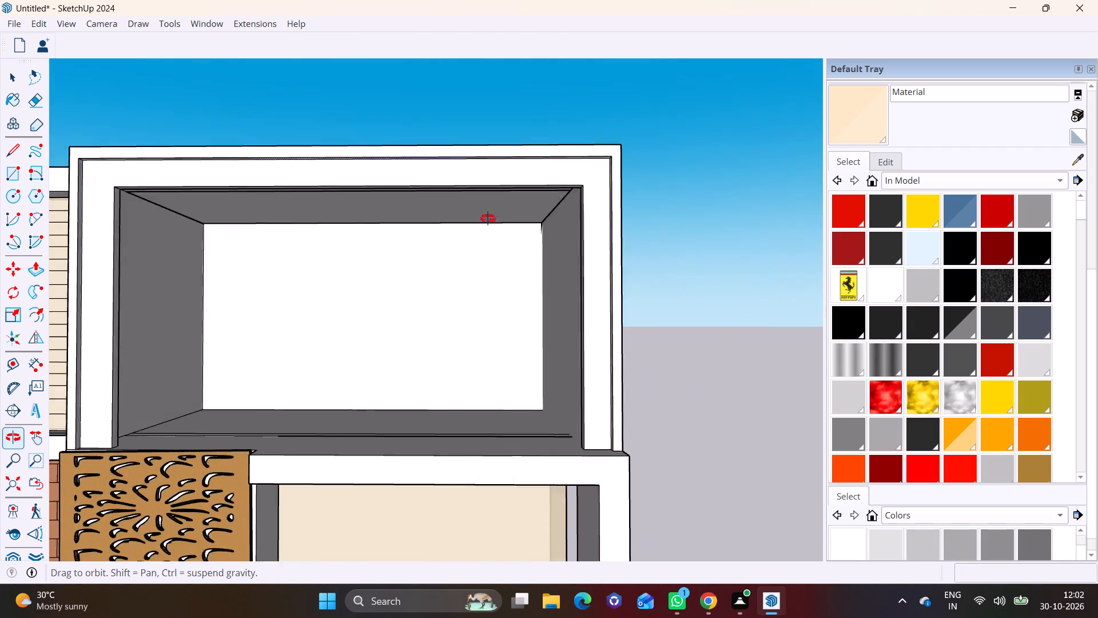
{"action": "middle_click_drag", "start_coordinate": [488, 219], "coordinate": [464, 236]}
{"action": "scroll", "coordinate": [484, 257], "scroll_direction": "down", "scroll_amount": 3}
{"action": "middle_click_drag", "start_coordinate": [351, 290], "coordinate": [398, 331], "text": "shift"}
{"action": "scroll", "coordinate": [250, 239], "scroll_direction": "up", "scroll_amount": 7}
{"action": "middle_click_drag", "start_coordinate": [281, 272], "coordinate": [161, 284]}
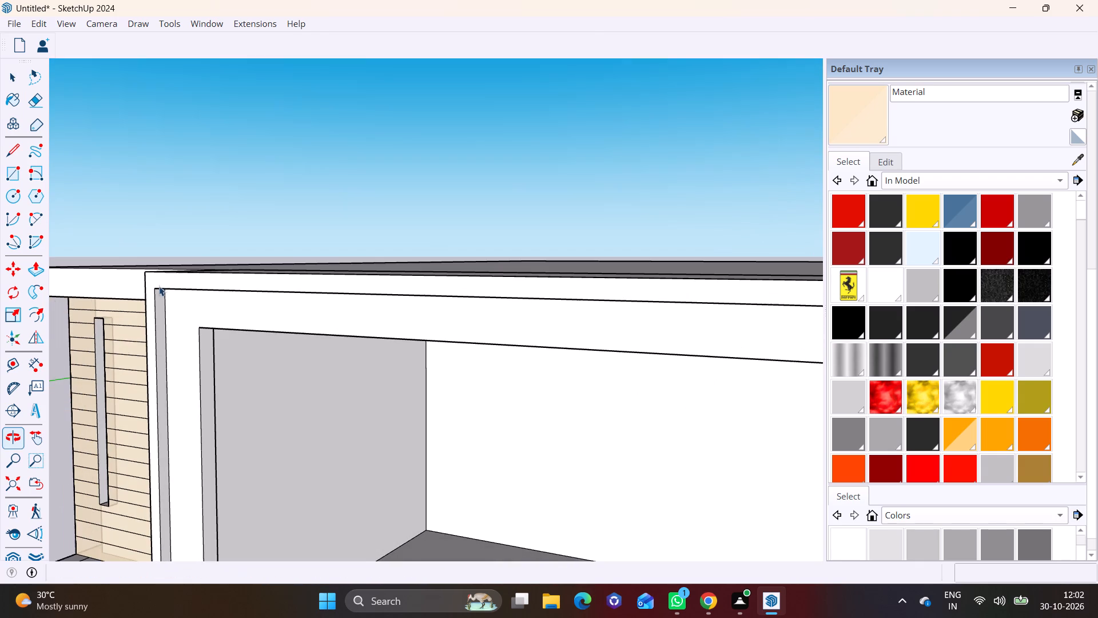
{"action": "left_click", "coordinate": [187, 278]}
{"action": "left_click", "coordinate": [29, 264]}
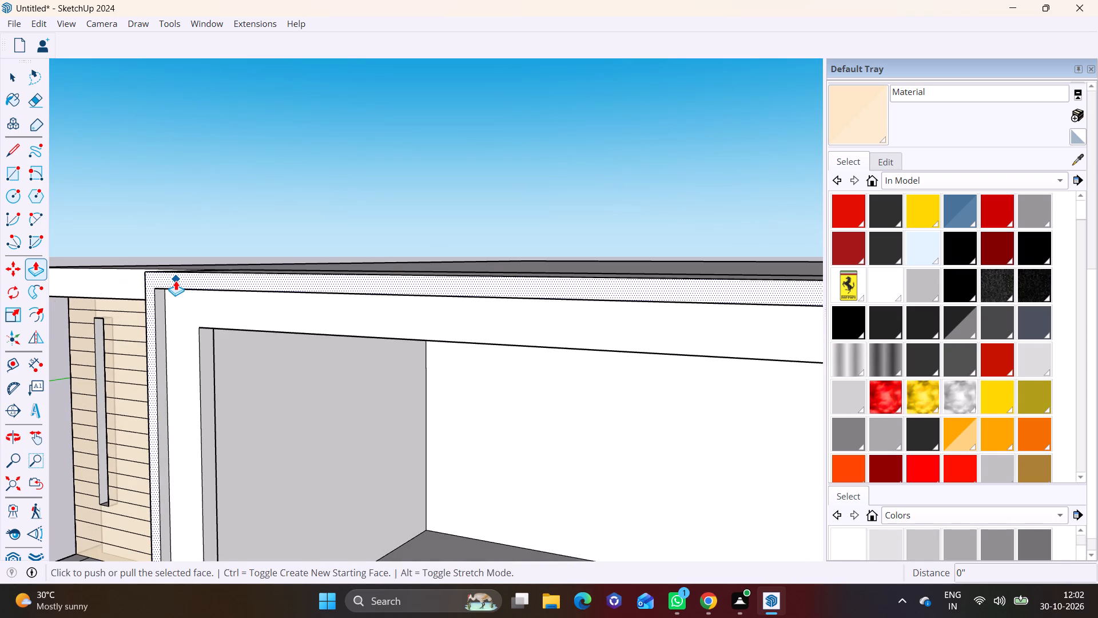
{"action": "left_click", "coordinate": [176, 280]}
{"action": "left_click", "coordinate": [153, 279]}
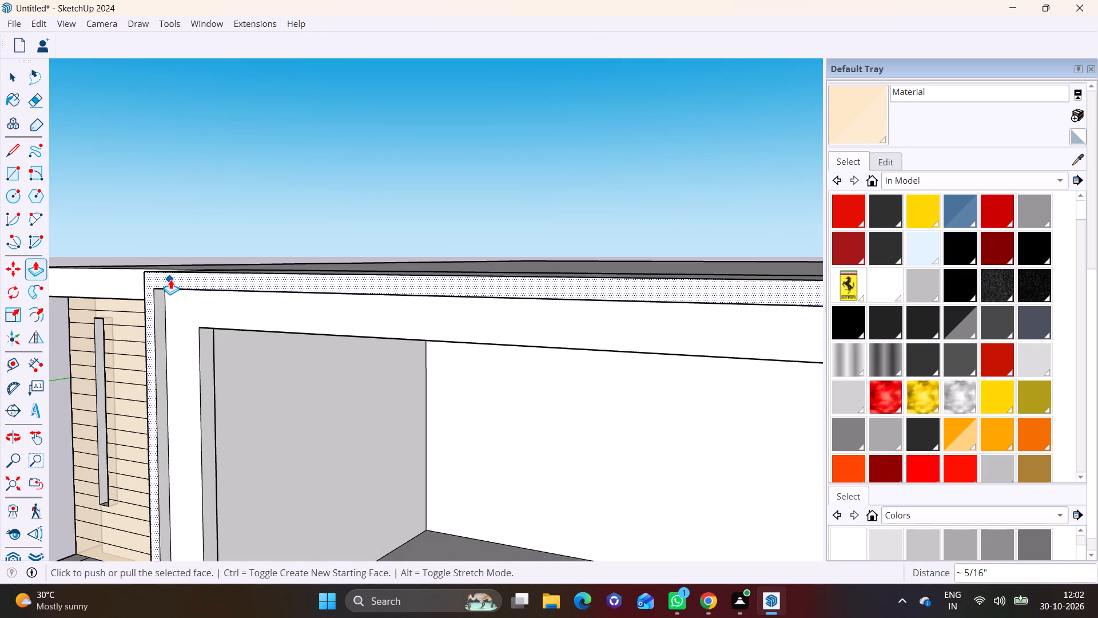
{"action": "left_click", "coordinate": [173, 279]}
{"action": "left_click", "coordinate": [168, 282]}
Draw a rectangle about 1' 9 3/16" by 3 1/2" on the frame face, in the border's upper inner corner on the cladding side.
{"action": "middle_click_drag", "start_coordinate": [177, 311], "coordinate": [222, 208]}
{"action": "scroll", "coordinate": [227, 203], "scroll_direction": "up", "scroll_amount": 2}
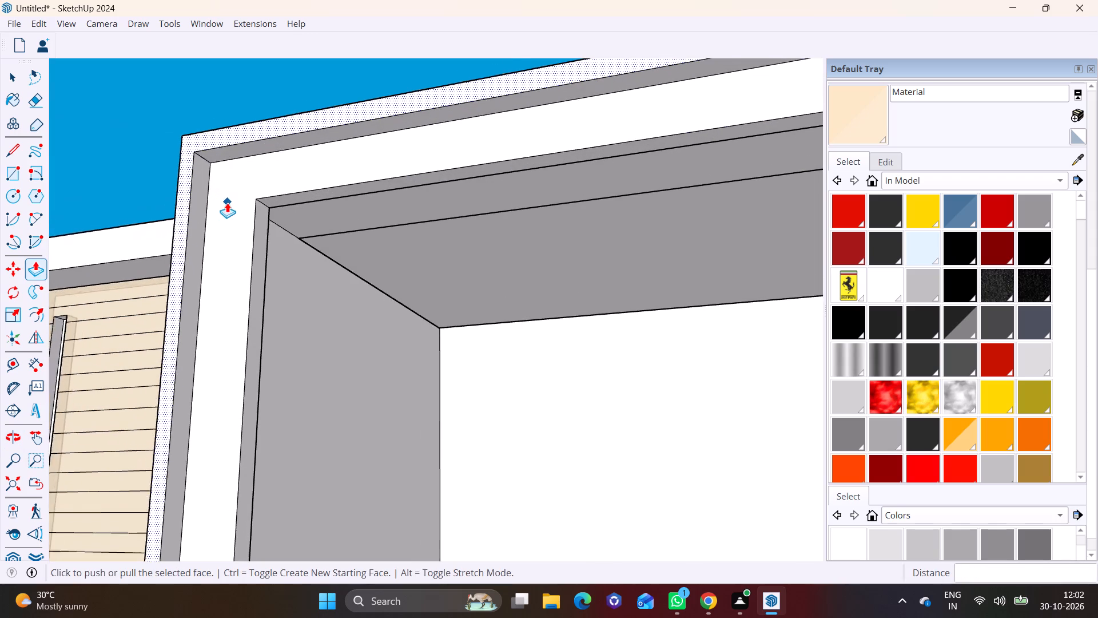
{"action": "scroll", "coordinate": [227, 203], "scroll_direction": "up", "scroll_amount": 3}
{"action": "middle_click_drag", "start_coordinate": [242, 215], "coordinate": [104, 301]}
{"action": "scroll", "coordinate": [78, 265], "scroll_direction": "up", "scroll_amount": 3}
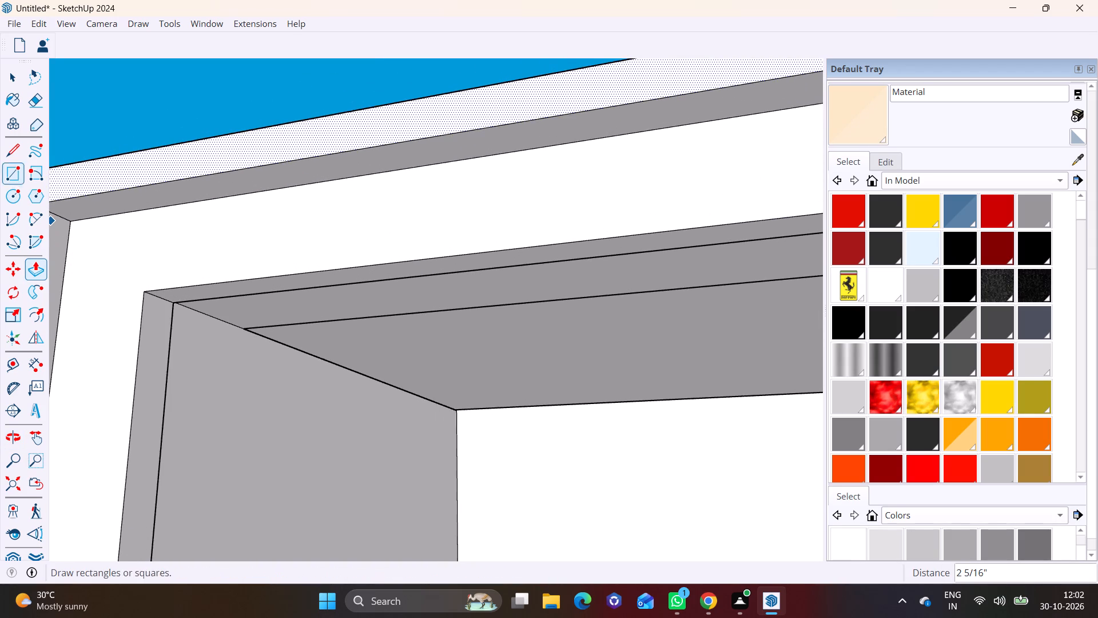
{"action": "left_click", "coordinate": [21, 173]}
{"action": "middle_click_drag", "start_coordinate": [128, 219], "coordinate": [209, 235], "text": "shift"}
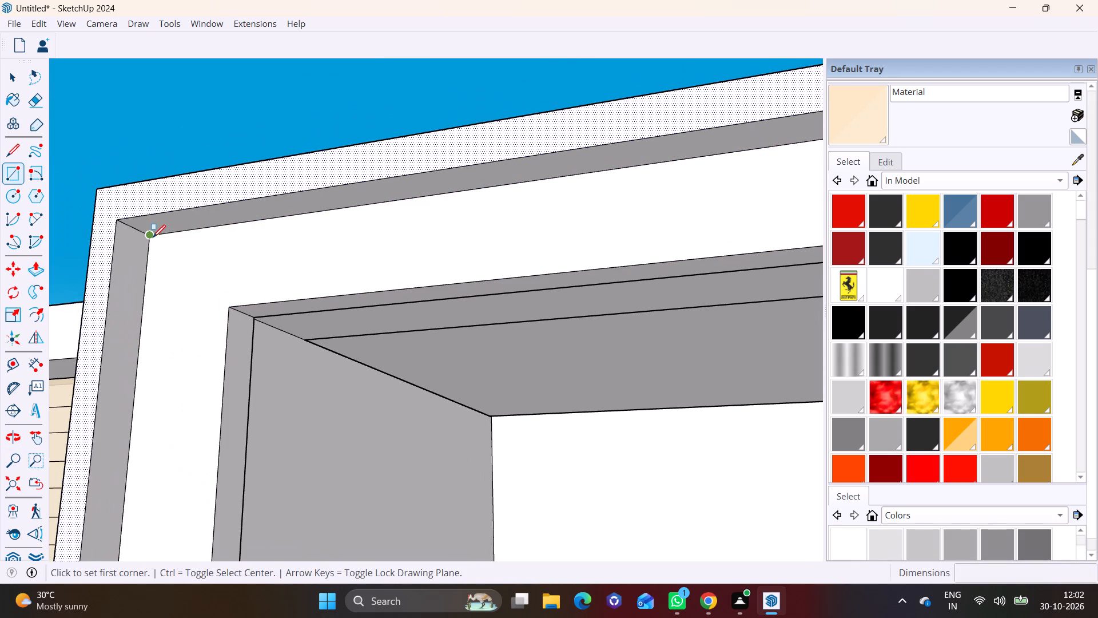
{"action": "left_click", "coordinate": [153, 237]}
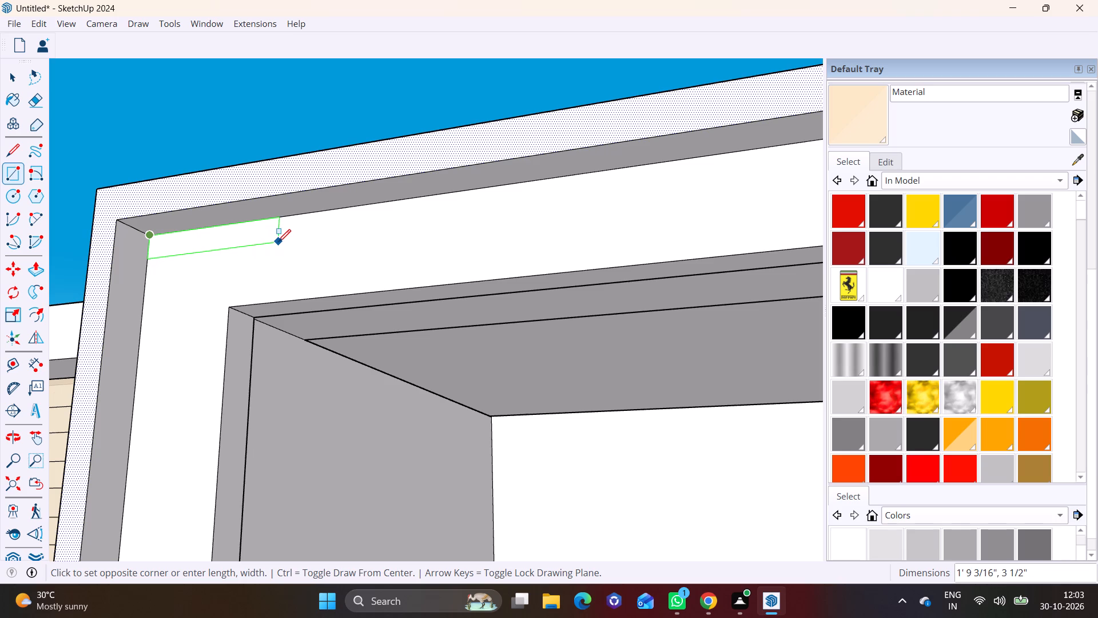
{"action": "left_click", "coordinate": [278, 242]}
Extrude the small corner rectangle outward from the frame face into a block shallower than the outer border.
{"action": "key", "text": "space"}
{"action": "left_click", "coordinate": [262, 232]}
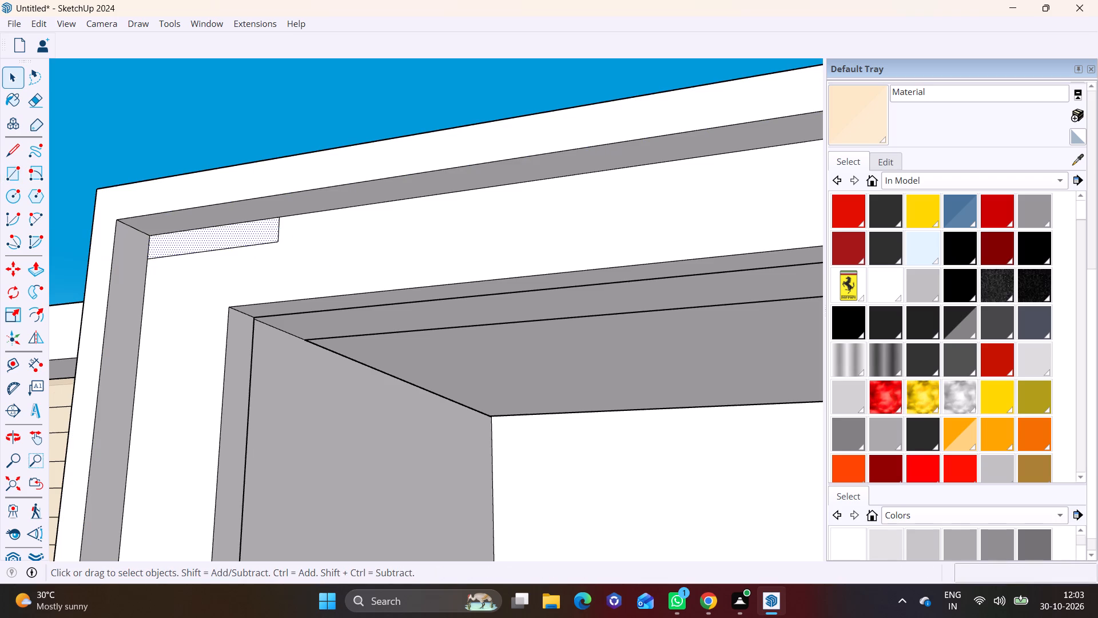
{"action": "left_click", "coordinate": [33, 266]}
{"action": "left_click", "coordinate": [190, 245]}
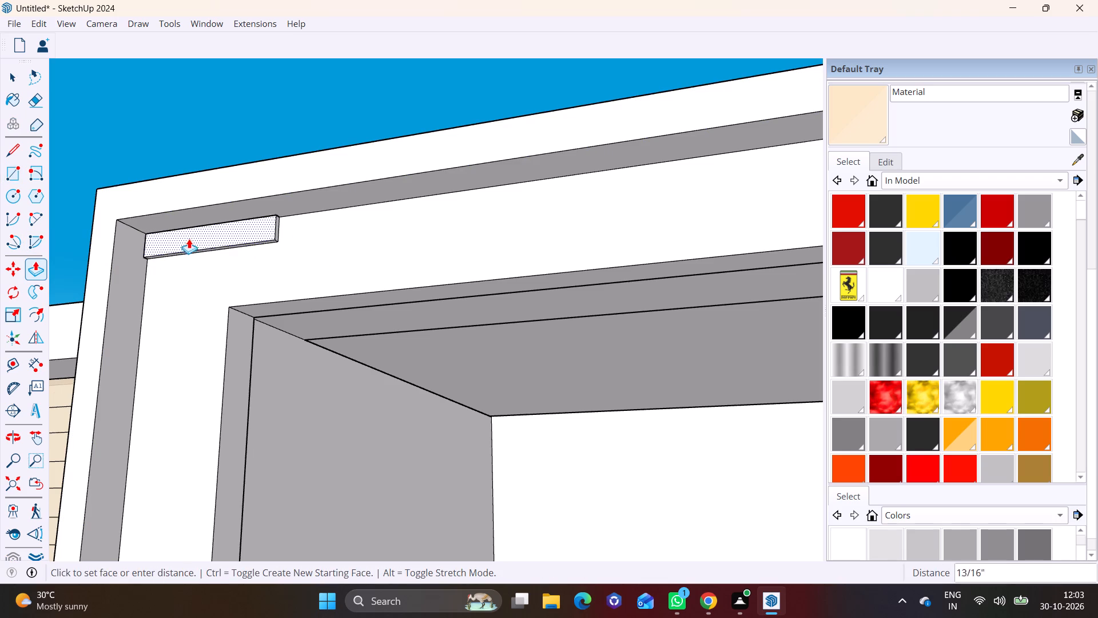
{"action": "left_click", "coordinate": [176, 229]}
Extrude the block's end face along the underside of the top trim to the vertical trim on the outer side.
{"action": "scroll", "coordinate": [268, 230], "scroll_direction": "up", "scroll_amount": 1}
{"action": "middle_click_drag", "start_coordinate": [268, 230], "coordinate": [120, 308]}
{"action": "key", "text": "space"}
{"action": "left_click", "coordinate": [224, 271]}
{"action": "left_click", "coordinate": [33, 260]}
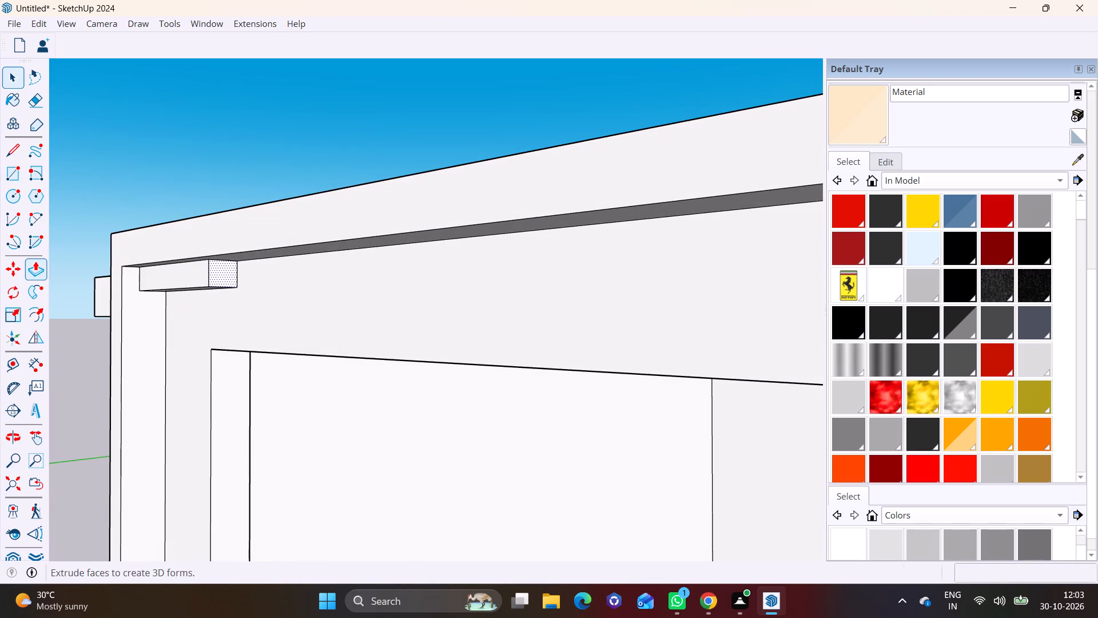
{"action": "left_click", "coordinate": [222, 282]}
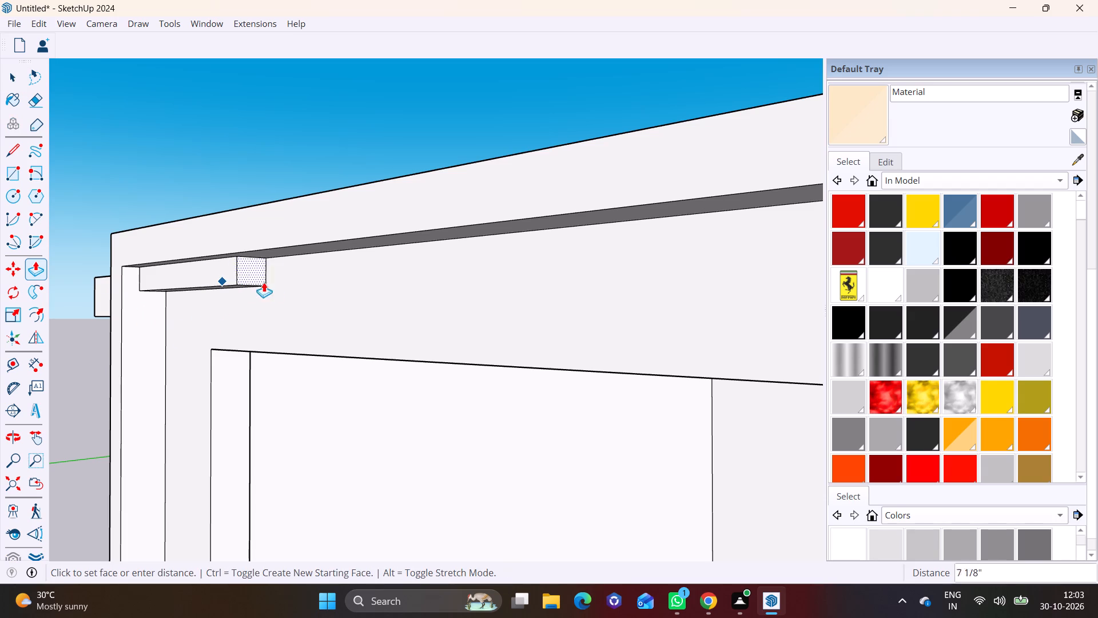
{"action": "scroll", "coordinate": [338, 287], "scroll_direction": "down", "scroll_amount": 11}
{"action": "middle_click_drag", "start_coordinate": [522, 290], "coordinate": [150, 293], "text": "shift"}
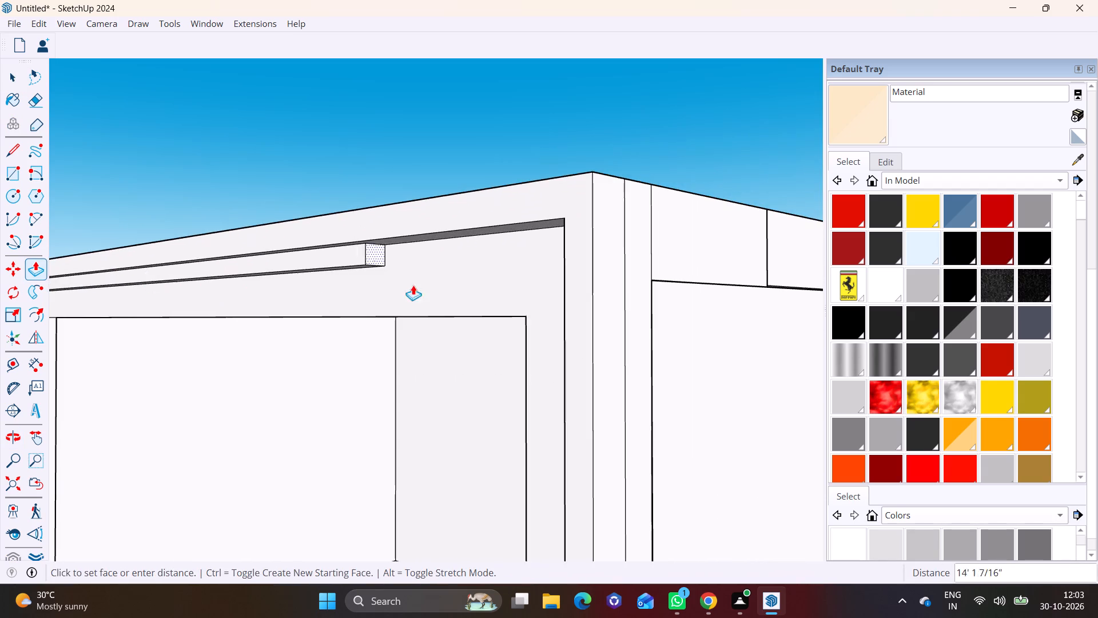
{"action": "middle_click_drag", "start_coordinate": [453, 282], "coordinate": [578, 282]}
{"action": "left_click", "coordinate": [594, 275]}
Draw a line across the underside of the new inner top strip near its outer-side end, marking off a small end face.
{"action": "middle_click_drag", "start_coordinate": [557, 274], "coordinate": [623, 239]}
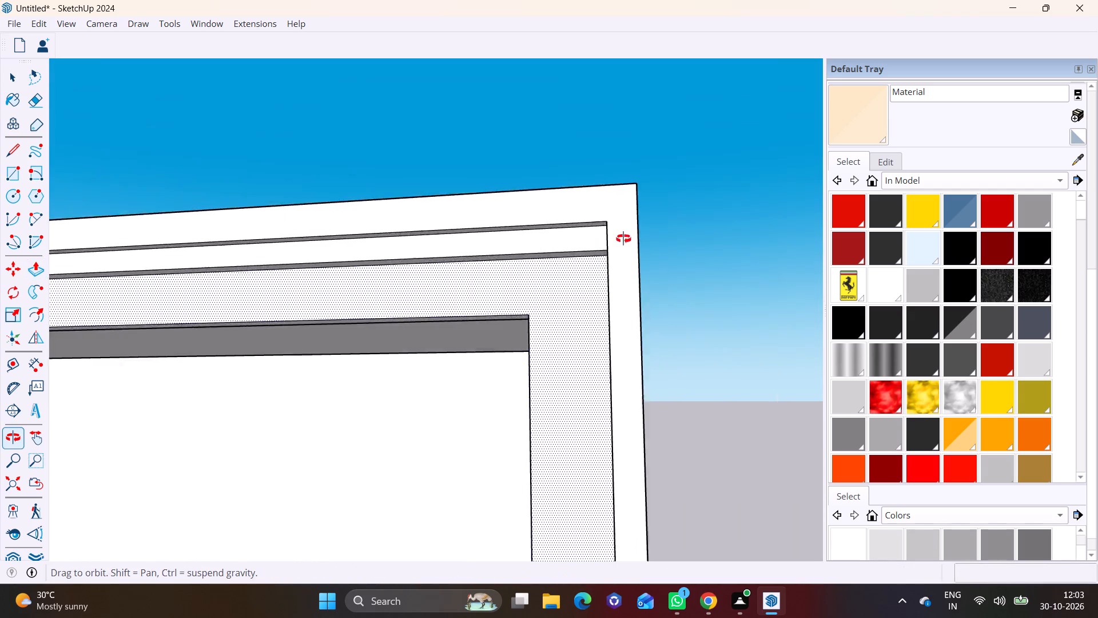
{"action": "middle_click_drag", "start_coordinate": [623, 239], "coordinate": [683, 207]}
{"action": "scroll", "coordinate": [568, 264], "scroll_direction": "up", "scroll_amount": 2}
{"action": "left_click", "coordinate": [6, 150]}
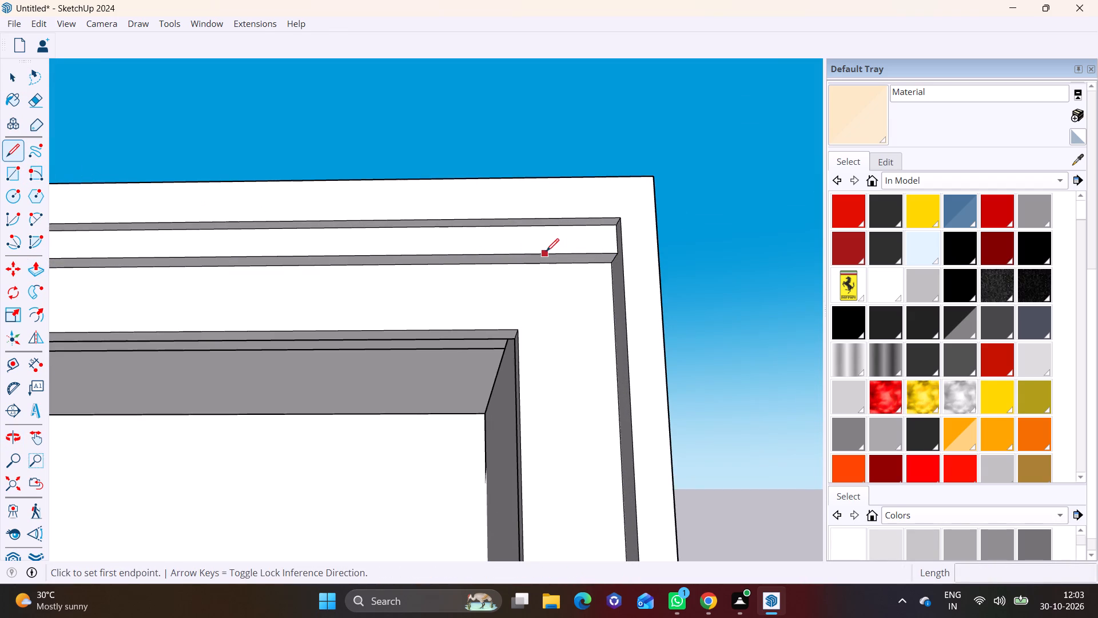
{"action": "scroll", "coordinate": [531, 244], "scroll_direction": "up", "scroll_amount": 1}
{"action": "middle_click", "coordinate": [523, 196]}
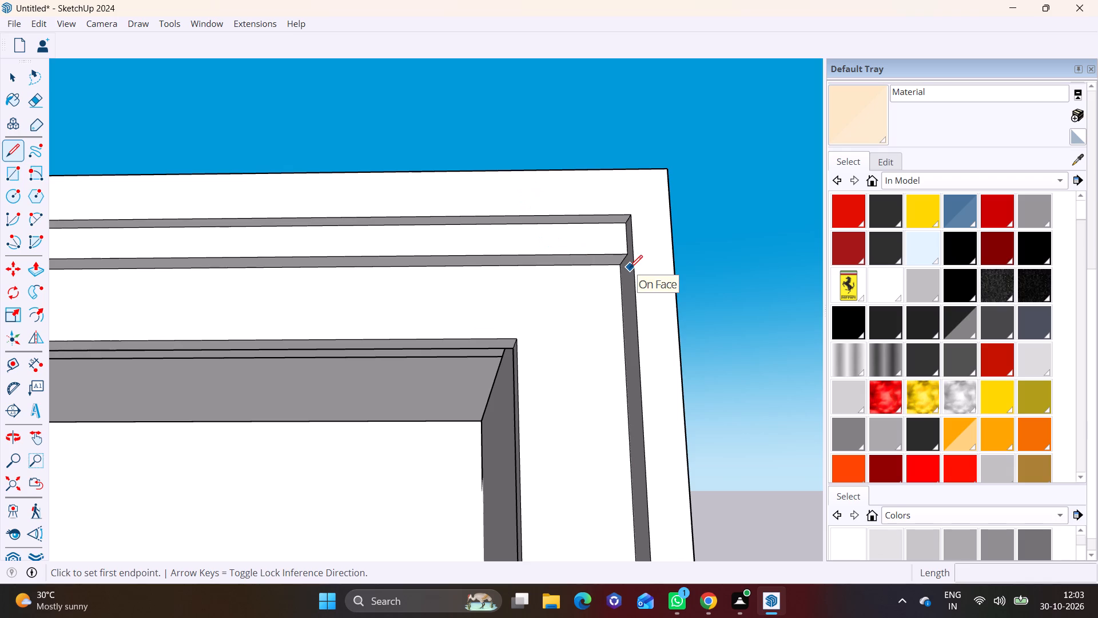
{"action": "scroll", "coordinate": [635, 281], "scroll_direction": "up", "scroll_amount": 2}
{"action": "middle_click_drag", "start_coordinate": [627, 276], "coordinate": [636, 227]}
{"action": "scroll", "coordinate": [620, 275], "scroll_direction": "up", "scroll_amount": 1}
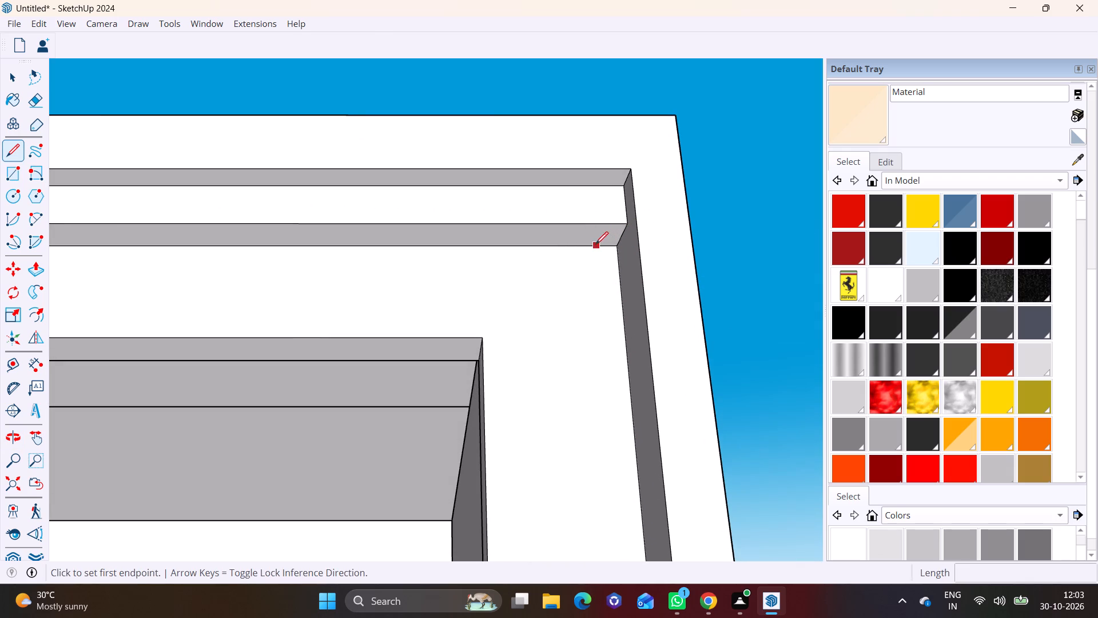
{"action": "left_click", "coordinate": [593, 245]}
{"action": "left_click", "coordinate": [596, 224]}
{"action": "key", "text": "space"}
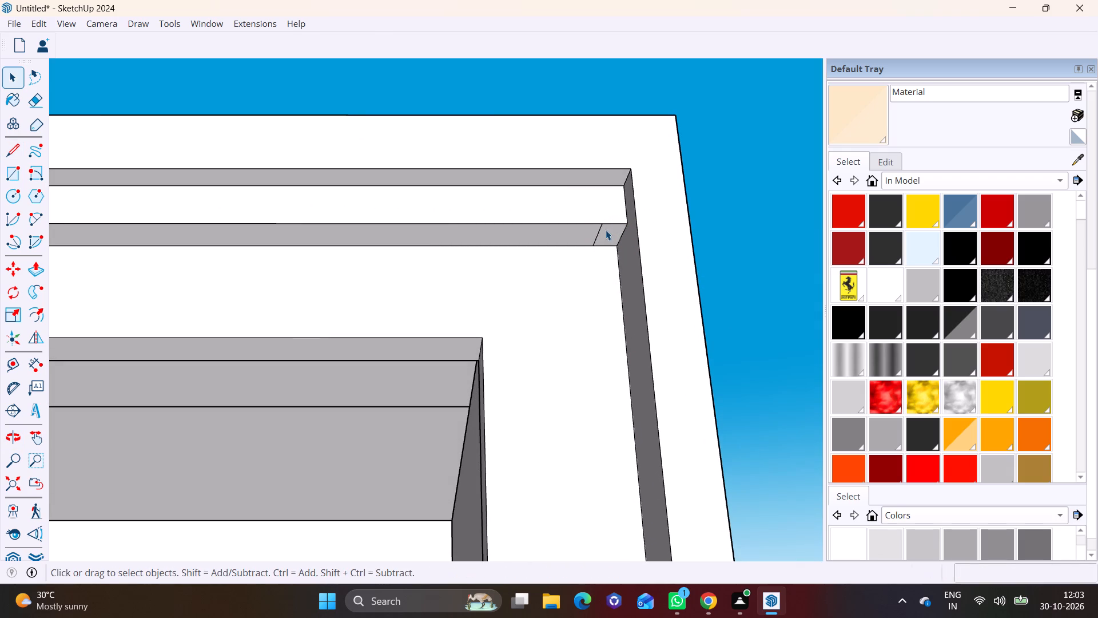
Extrude the outer-side end face down about 10' 3 7/16" to the slab, forming the inner trim's vertical strip.
{"action": "left_click", "coordinate": [606, 230]}
{"action": "left_click_drag", "start_coordinate": [35, 266], "coordinate": [30, 266]}
{"action": "left_click", "coordinate": [607, 229]}
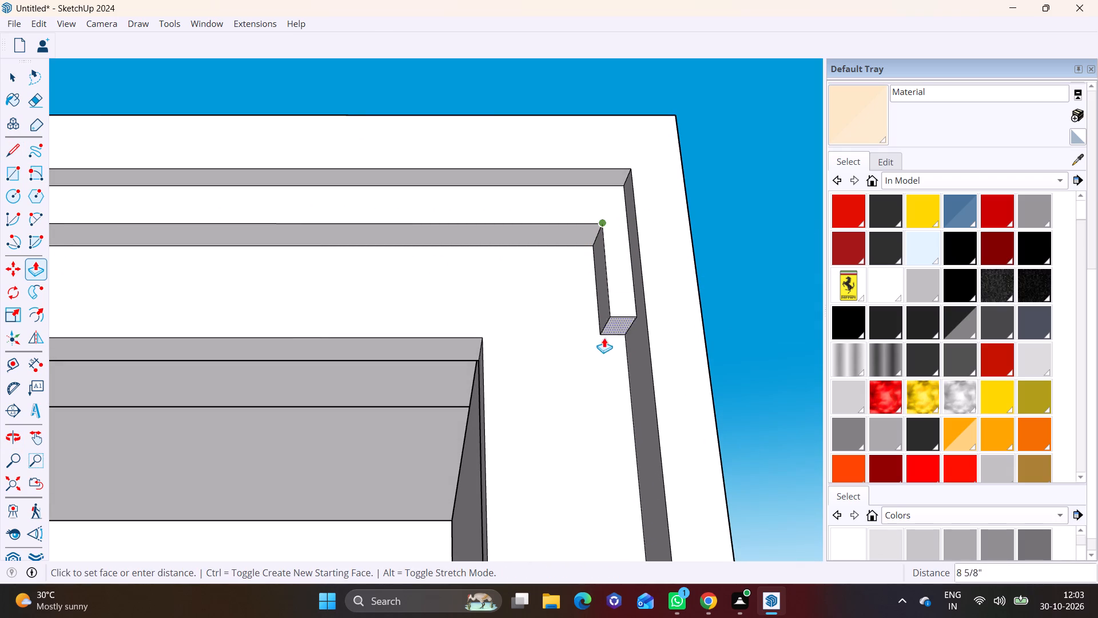
{"action": "scroll", "coordinate": [598, 429], "scroll_direction": "down", "scroll_amount": 17}
{"action": "middle_click_drag", "start_coordinate": [581, 466], "coordinate": [601, 228], "text": "shift"}
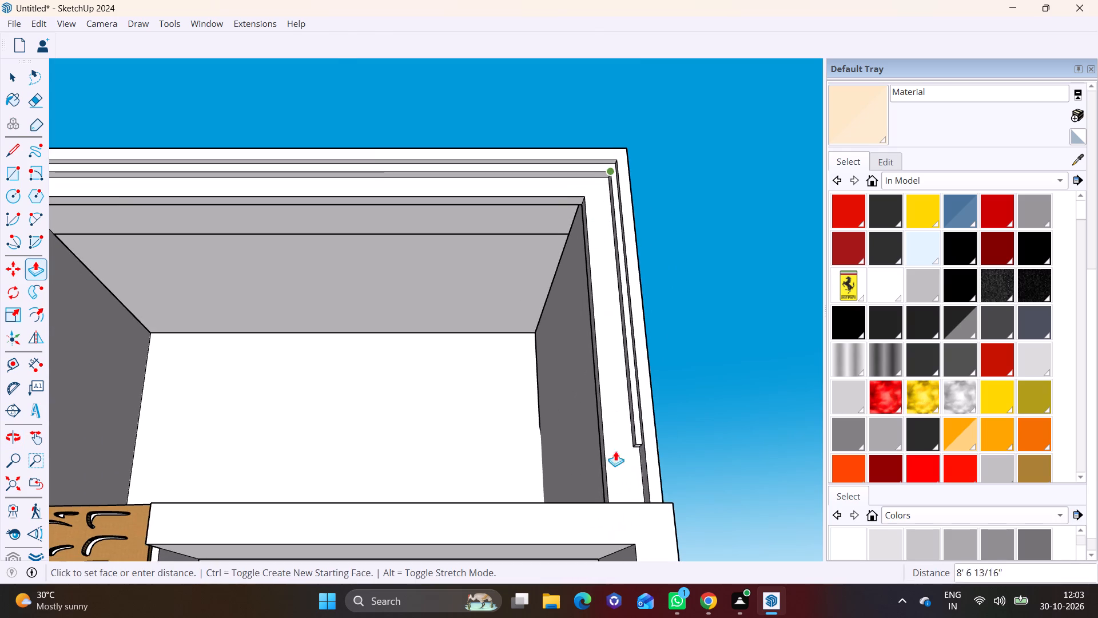
{"action": "left_click", "coordinate": [618, 502]}
Draw a line across the underside of the inner top strip near its cladding-side end, marking off a small end face.
{"action": "middle_click_drag", "start_coordinate": [331, 205], "coordinate": [604, 214], "text": "shift"}
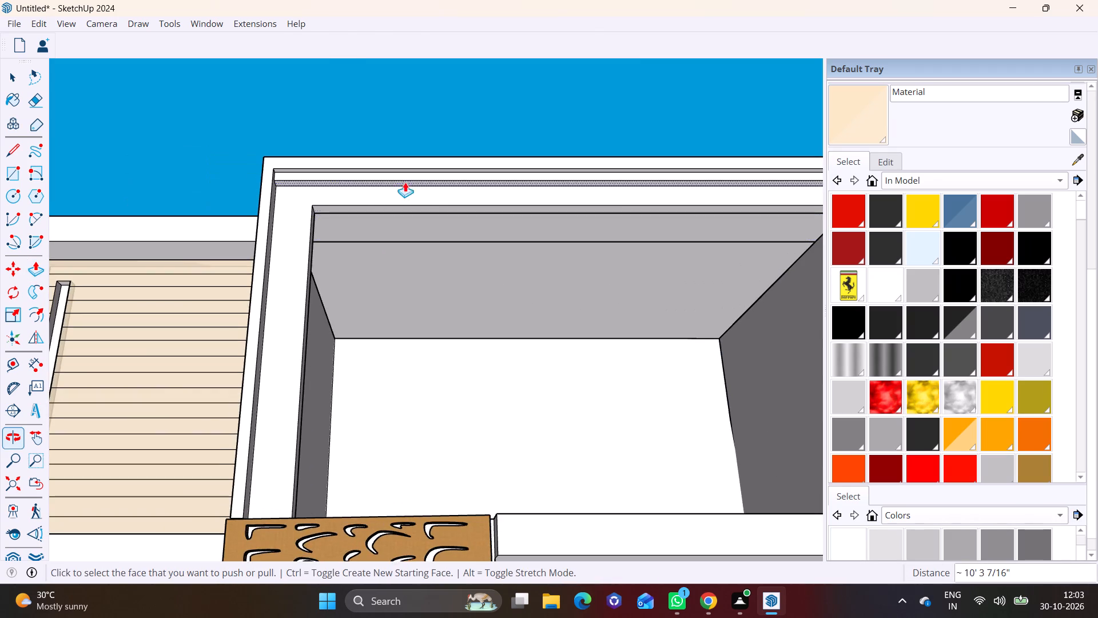
{"action": "scroll", "coordinate": [307, 172], "scroll_direction": "up", "scroll_amount": 4}
{"action": "left_click", "coordinate": [6, 150]}
{"action": "scroll", "coordinate": [212, 188], "scroll_direction": "up", "scroll_amount": 5}
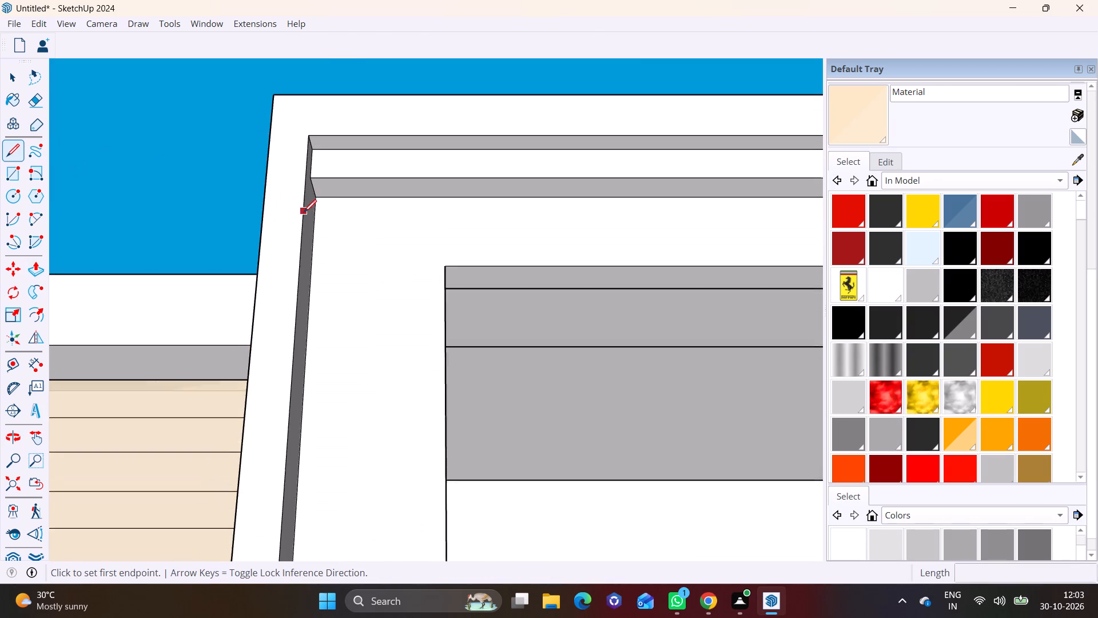
{"action": "left_click", "coordinate": [342, 197]}
{"action": "left_click", "coordinate": [345, 172]}
{"action": "key", "text": "space"}
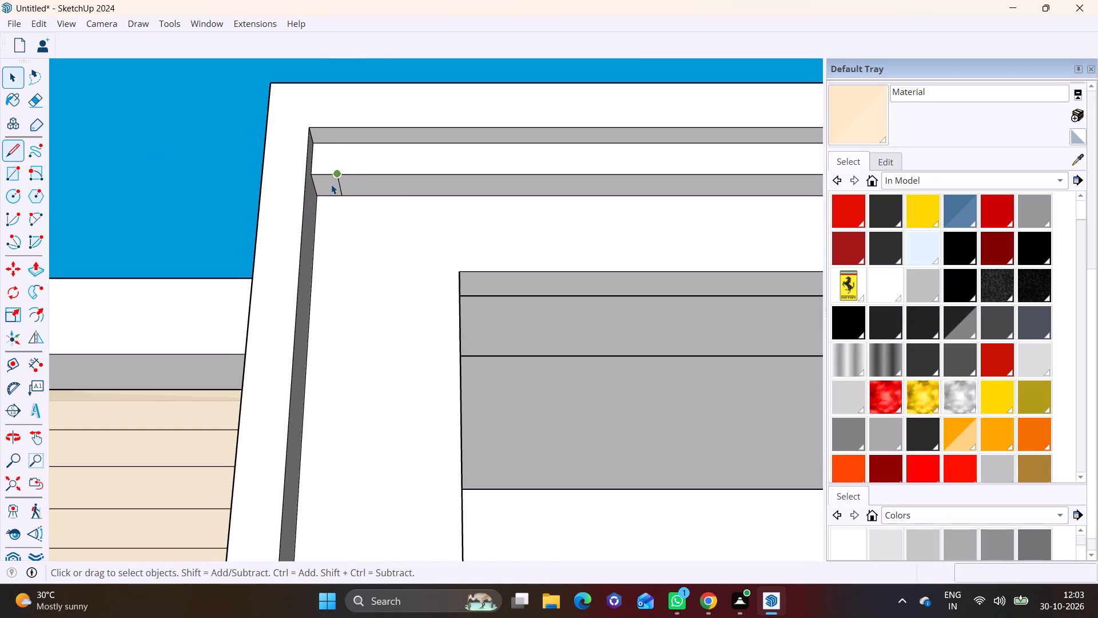
Extrude the cladding-side end face down to the frame's base to form the matching vertical strip of the inner trim.
{"action": "left_click", "coordinate": [331, 184]}
{"action": "left_click", "coordinate": [38, 271]}
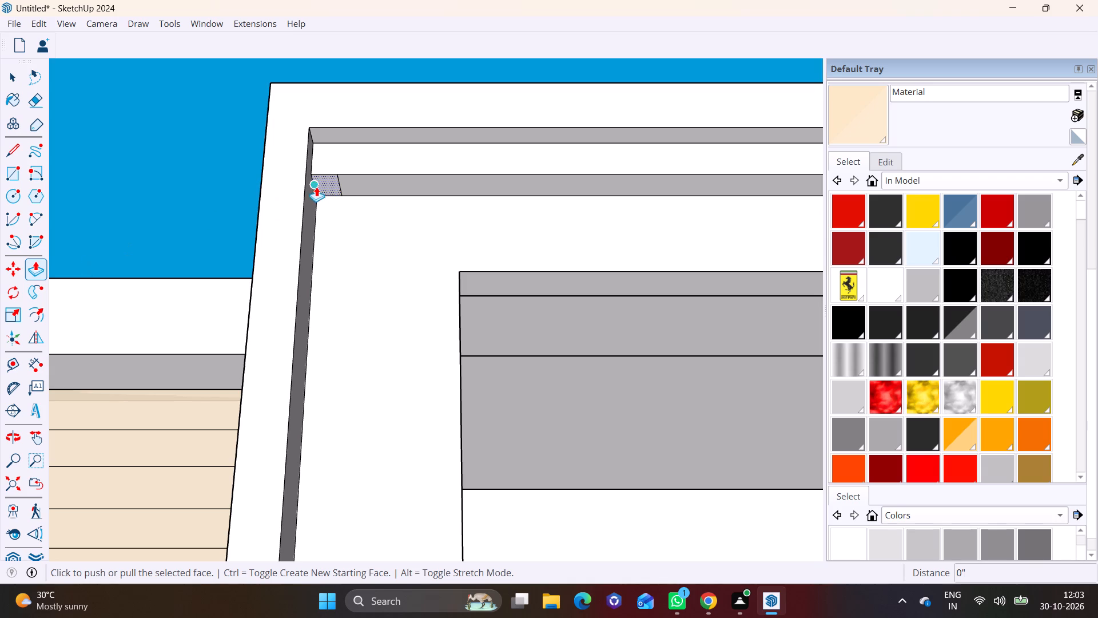
{"action": "left_click", "coordinate": [320, 183]}
{"action": "scroll", "coordinate": [323, 348], "scroll_direction": "down", "scroll_amount": 13}
{"action": "middle_click_drag", "start_coordinate": [304, 403], "coordinate": [333, 225], "text": "shift"}
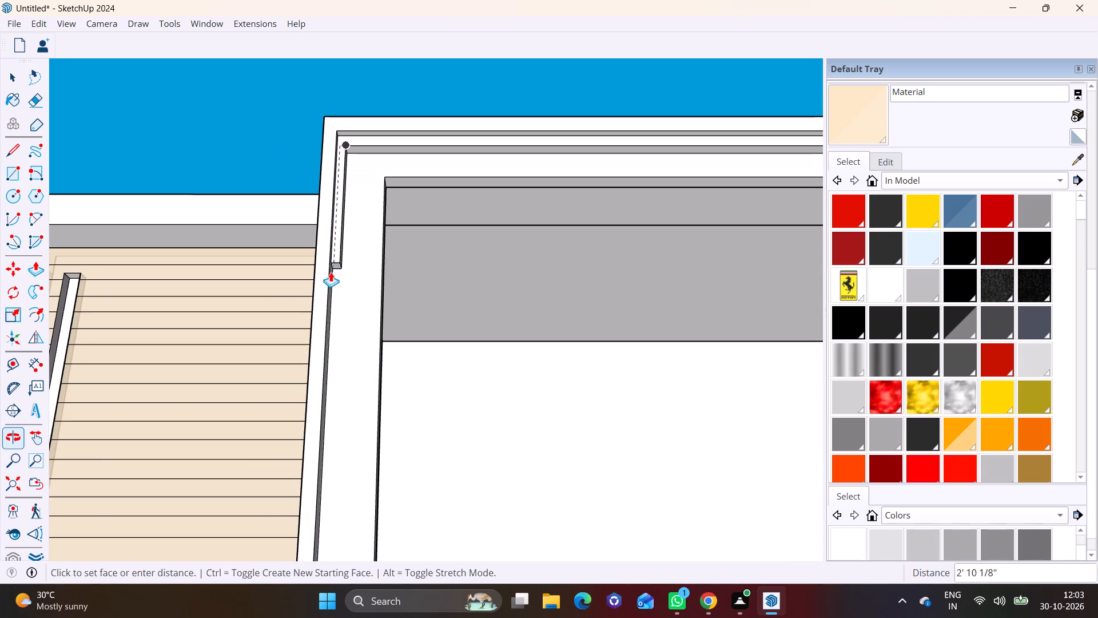
{"action": "middle_click_drag", "start_coordinate": [289, 488], "coordinate": [324, 306], "text": "shift"}
{"action": "scroll", "coordinate": [324, 306], "scroll_direction": "down", "scroll_amount": 1, "text": "shift"}
{"action": "left_click", "coordinate": [343, 351]}
{"action": "key", "text": "space"}
Widen the inner trim's outer-side vertical strip by pulling its inner side face slightly toward the opening.
{"action": "scroll", "coordinate": [217, 254], "scroll_direction": "down", "scroll_amount": 7}
{"action": "middle_click_drag", "start_coordinate": [373, 223], "coordinate": [356, 379]}
{"action": "middle_click_drag", "start_coordinate": [471, 311], "coordinate": [442, 331], "text": "shift"}
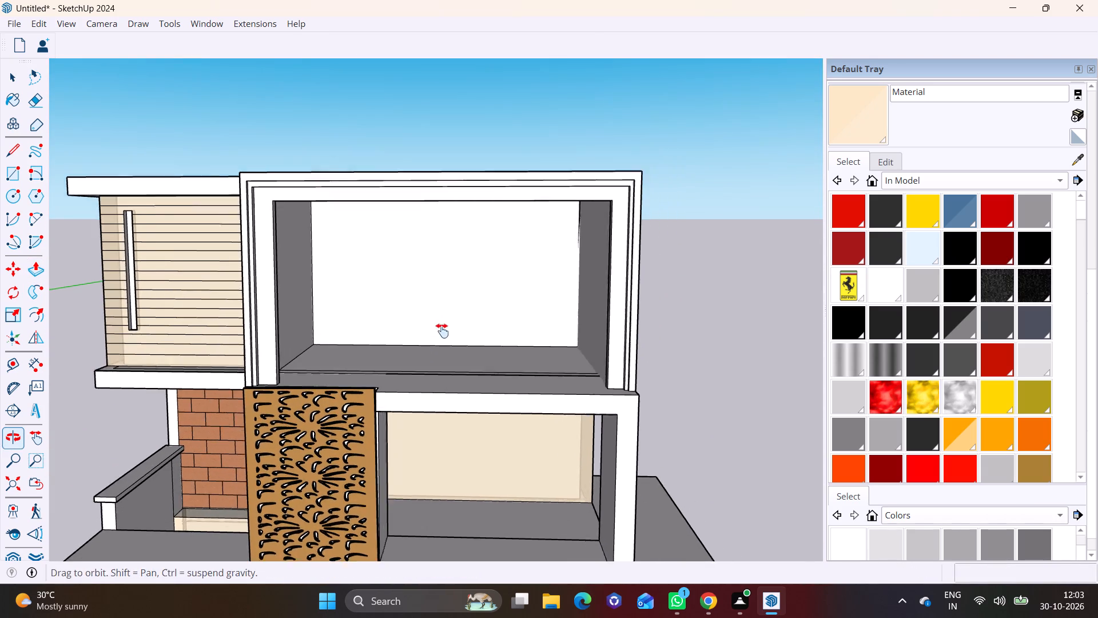
{"action": "middle_click_drag", "start_coordinate": [442, 331], "coordinate": [436, 346], "text": "shift"}
{"action": "middle_click_drag", "start_coordinate": [587, 315], "coordinate": [683, 320]}
{"action": "scroll", "coordinate": [691, 322], "scroll_direction": "up", "scroll_amount": 7}
{"action": "middle_click_drag", "start_coordinate": [634, 309], "coordinate": [684, 309]}
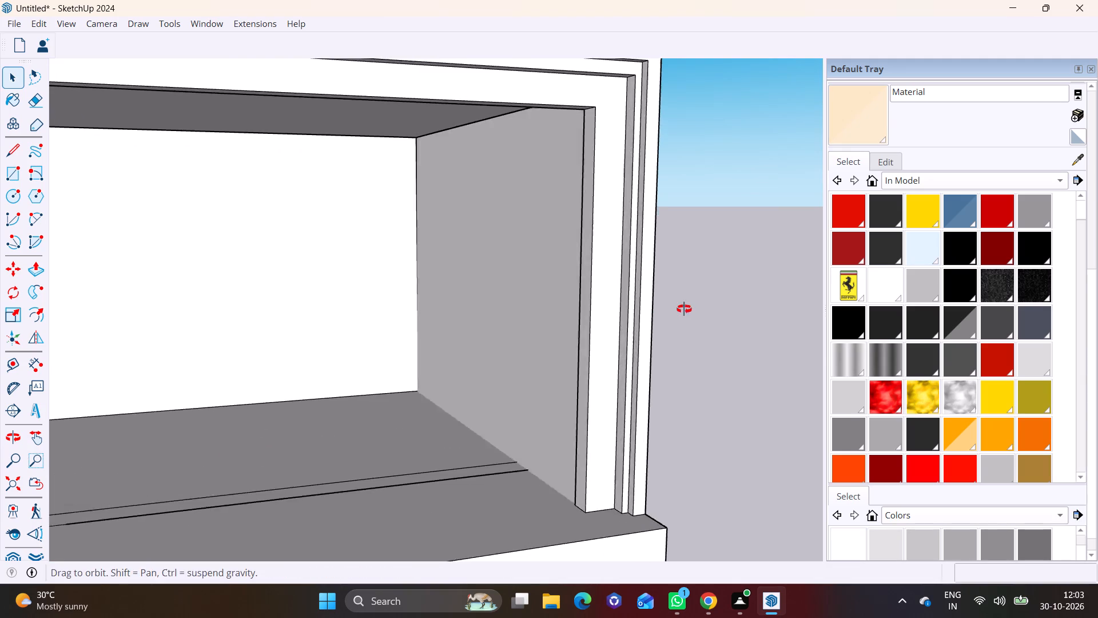
{"action": "middle_click_drag", "start_coordinate": [684, 309], "coordinate": [701, 309]}
{"action": "scroll", "coordinate": [686, 310], "scroll_direction": "up", "scroll_amount": 3}
{"action": "left_click", "coordinate": [573, 287]}
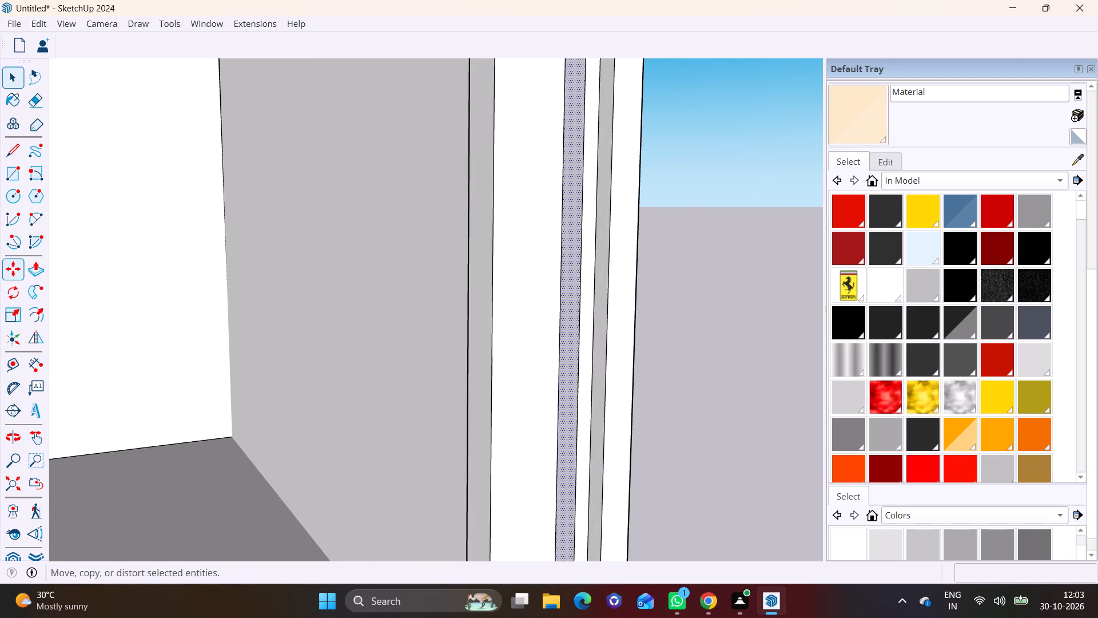
{"action": "left_click", "coordinate": [33, 268]}
{"action": "left_click", "coordinate": [568, 288]}
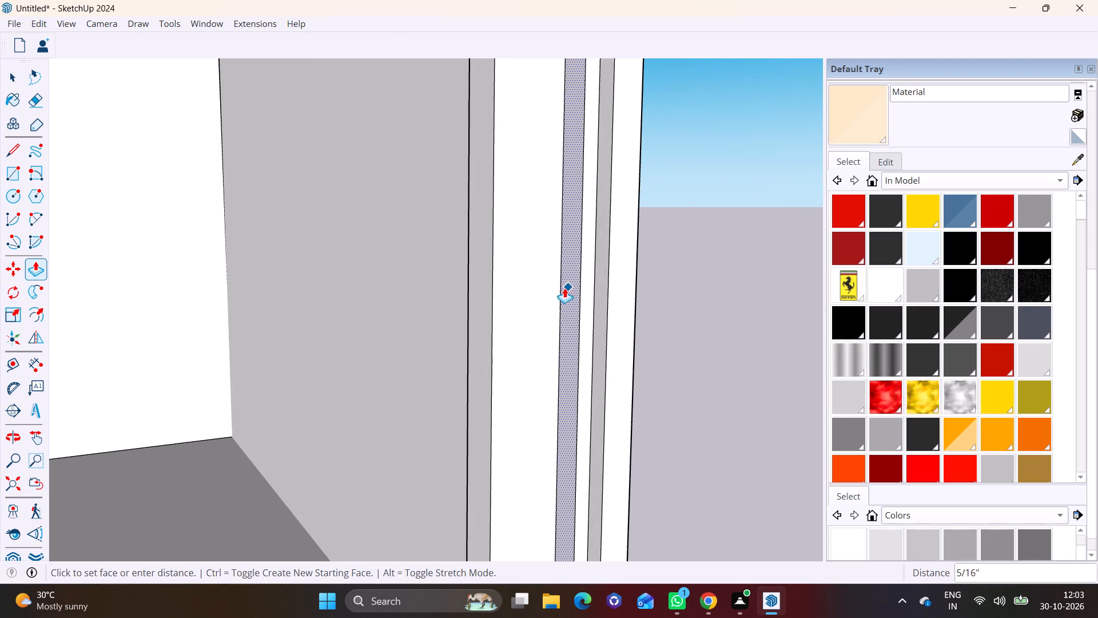
{"action": "left_click", "coordinate": [560, 287]}
{"action": "scroll", "coordinate": [548, 292], "scroll_direction": "down", "scroll_amount": 6}
{"action": "middle_click_drag", "start_coordinate": [483, 354], "coordinate": [287, 381]}
{"action": "scroll", "coordinate": [253, 358], "scroll_direction": "down", "scroll_amount": 1}
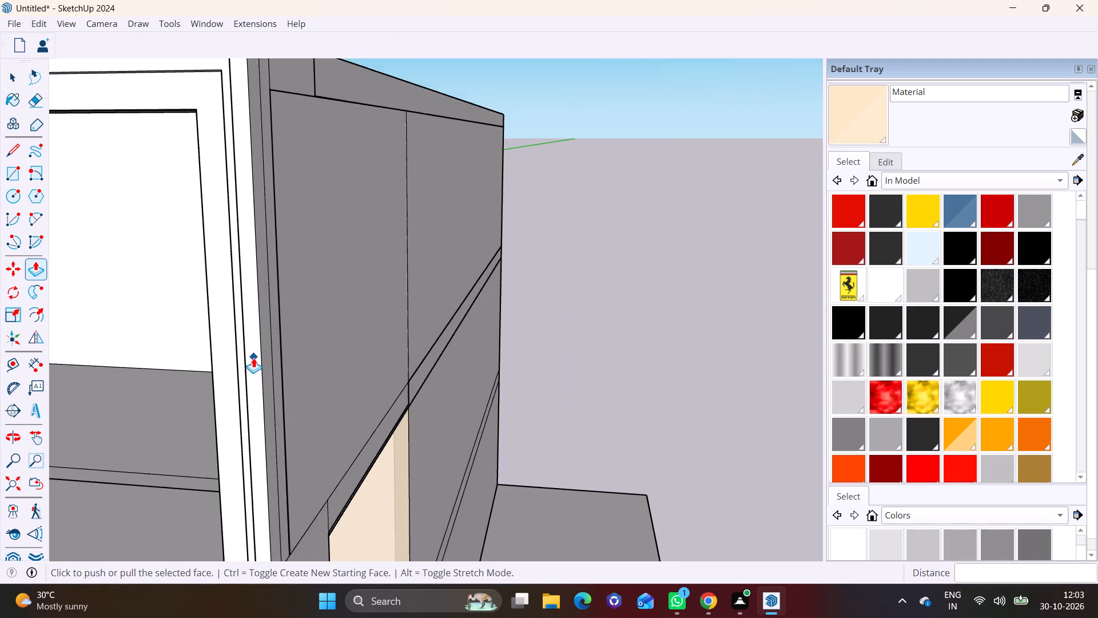
Widen the inner trim's cladding-side vertical strip by pulling its inner side face slightly toward the opening.
{"action": "scroll", "coordinate": [253, 358], "scroll_direction": "down", "scroll_amount": 2}
{"action": "middle_click_drag", "start_coordinate": [118, 310], "coordinate": [526, 309], "text": "shift"}
{"action": "scroll", "coordinate": [246, 252], "scroll_direction": "up", "scroll_amount": 5}
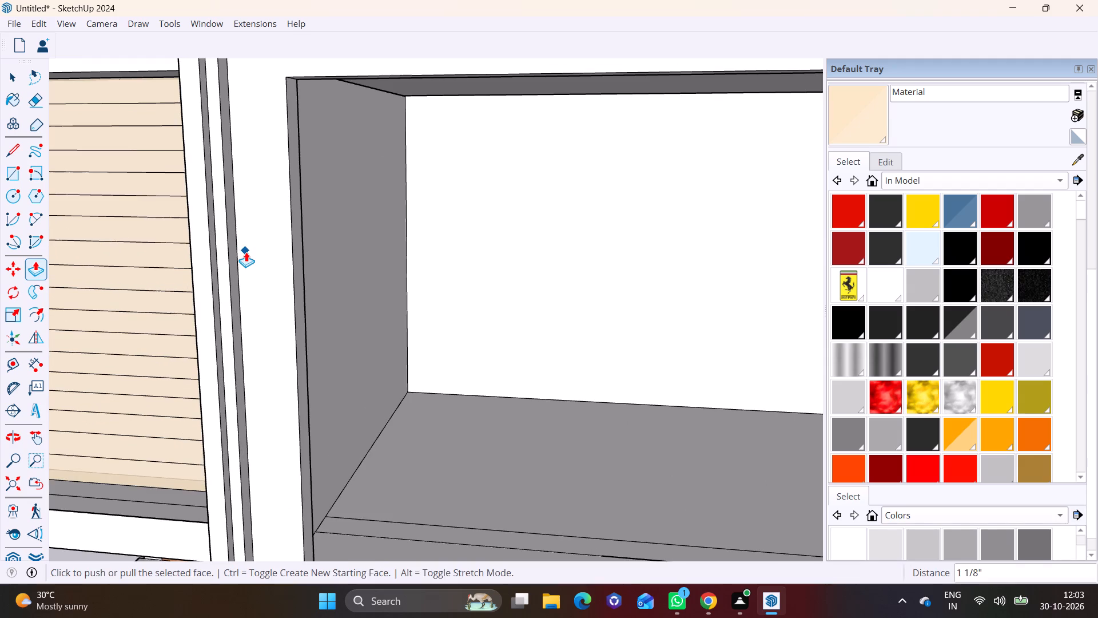
{"action": "key", "text": "space"}
{"action": "left_click", "coordinate": [230, 246]}
{"action": "left_click", "coordinate": [234, 244]}
{"action": "scroll", "coordinate": [234, 244], "scroll_direction": "up", "scroll_amount": 4}
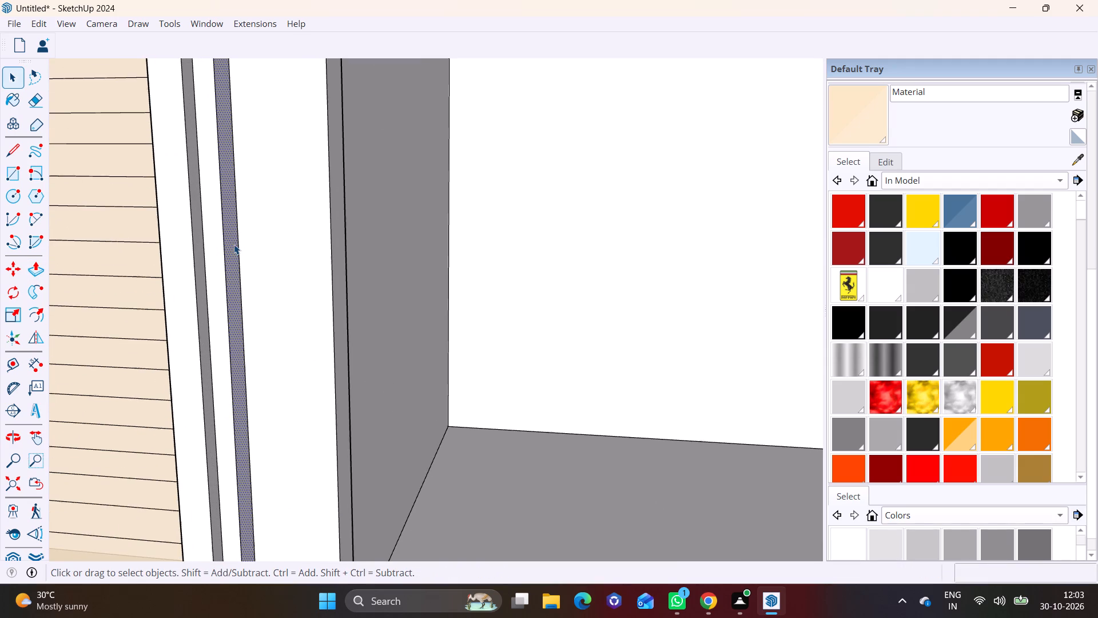
{"action": "scroll", "coordinate": [234, 244], "scroll_direction": "up", "scroll_amount": 1}
{"action": "left_click", "coordinate": [27, 263]}
{"action": "left_click", "coordinate": [235, 258]}
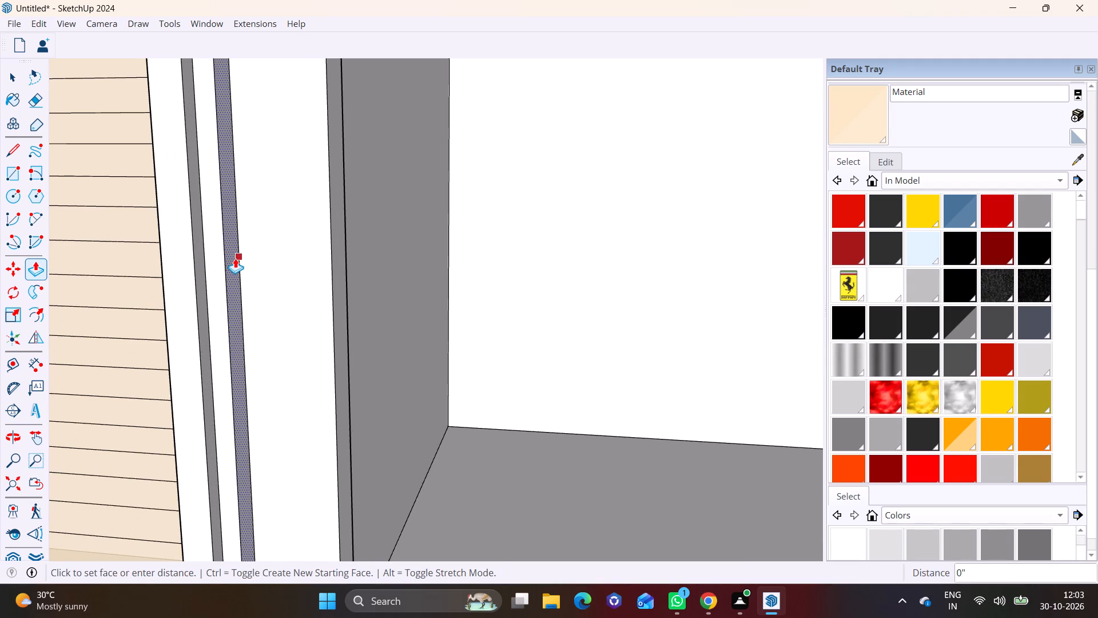
{"action": "left_click", "coordinate": [242, 257]}
{"action": "key", "text": "space"}
{"action": "scroll", "coordinate": [217, 275], "scroll_direction": "down", "scroll_amount": 8}
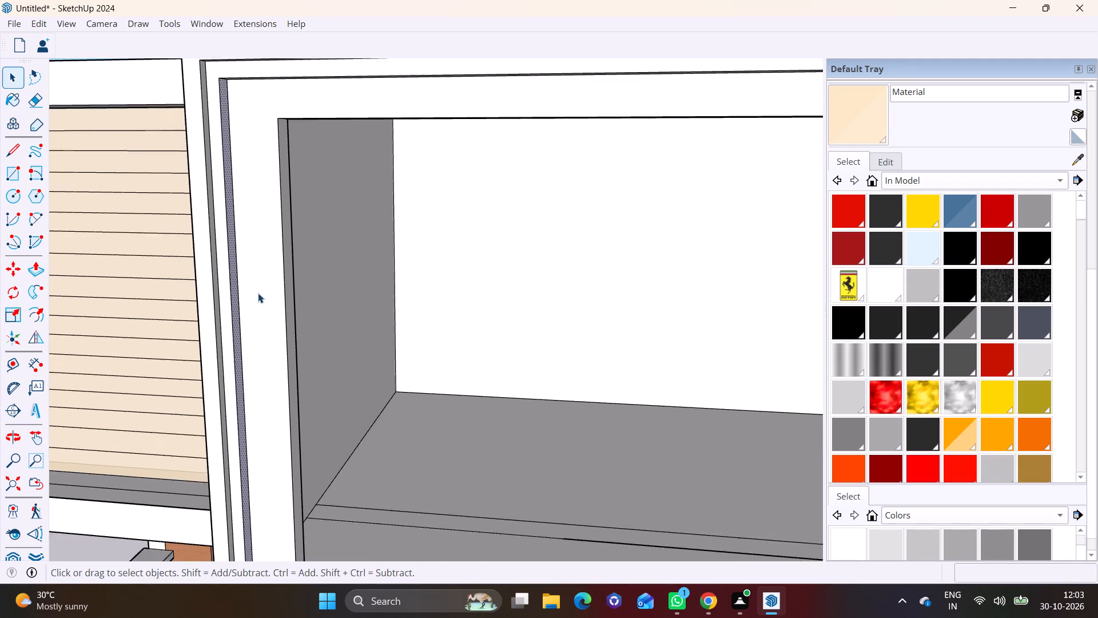
Draw a rectangle about 4' 3 1/16" by 9 5/8" on the top-floor slab, starting at the base of the opening's outer-side trim.
{"action": "scroll", "coordinate": [258, 293], "scroll_direction": "down", "scroll_amount": 7}
{"action": "middle_click_drag", "start_coordinate": [313, 312], "coordinate": [380, 273]}
{"action": "scroll", "coordinate": [370, 282], "scroll_direction": "down", "scroll_amount": 5}
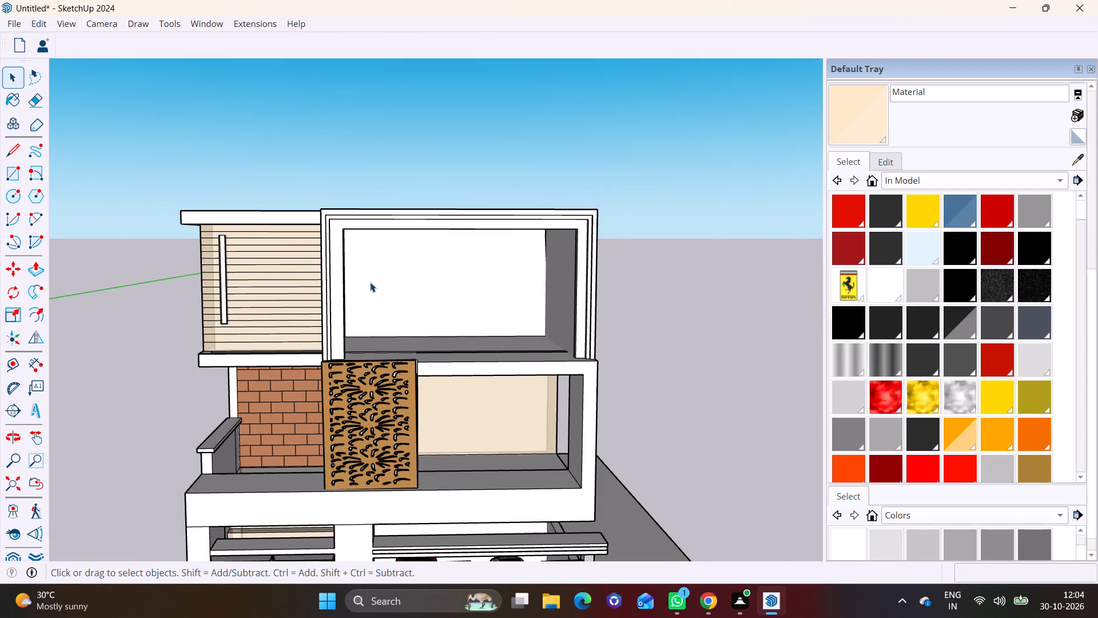
{"action": "middle_click_drag", "start_coordinate": [392, 282], "coordinate": [371, 326], "text": "shift"}
{"action": "middle_click_drag", "start_coordinate": [464, 322], "coordinate": [468, 305]}
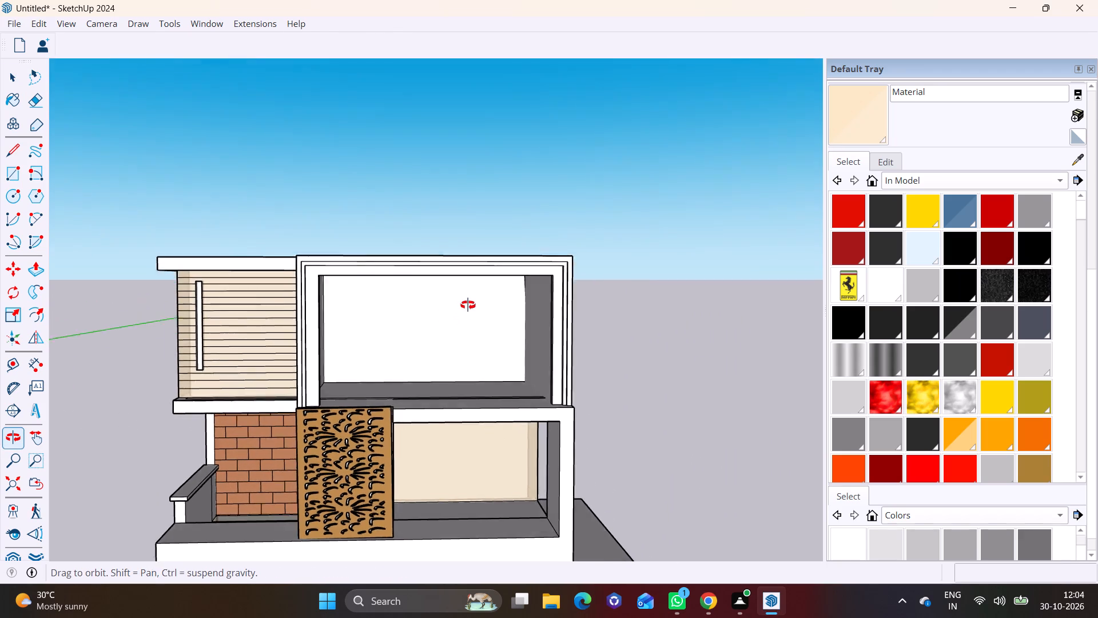
{"action": "middle_click_drag", "start_coordinate": [468, 305], "coordinate": [470, 264]}
{"action": "scroll", "coordinate": [519, 272], "scroll_direction": "up", "scroll_amount": 3}
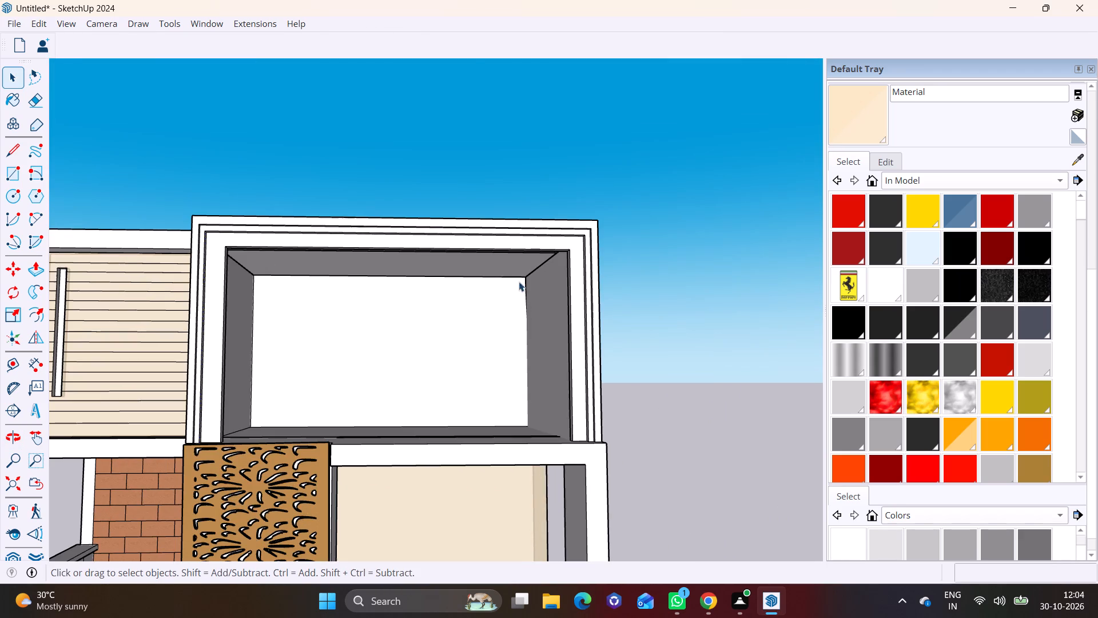
{"action": "middle_click_drag", "start_coordinate": [530, 304], "coordinate": [640, 330]}
{"action": "scroll", "coordinate": [474, 381], "scroll_direction": "up", "scroll_amount": 3}
{"action": "middle_click_drag", "start_coordinate": [544, 391], "coordinate": [427, 282]}
{"action": "middle_click_drag", "start_coordinate": [489, 311], "coordinate": [576, 398]}
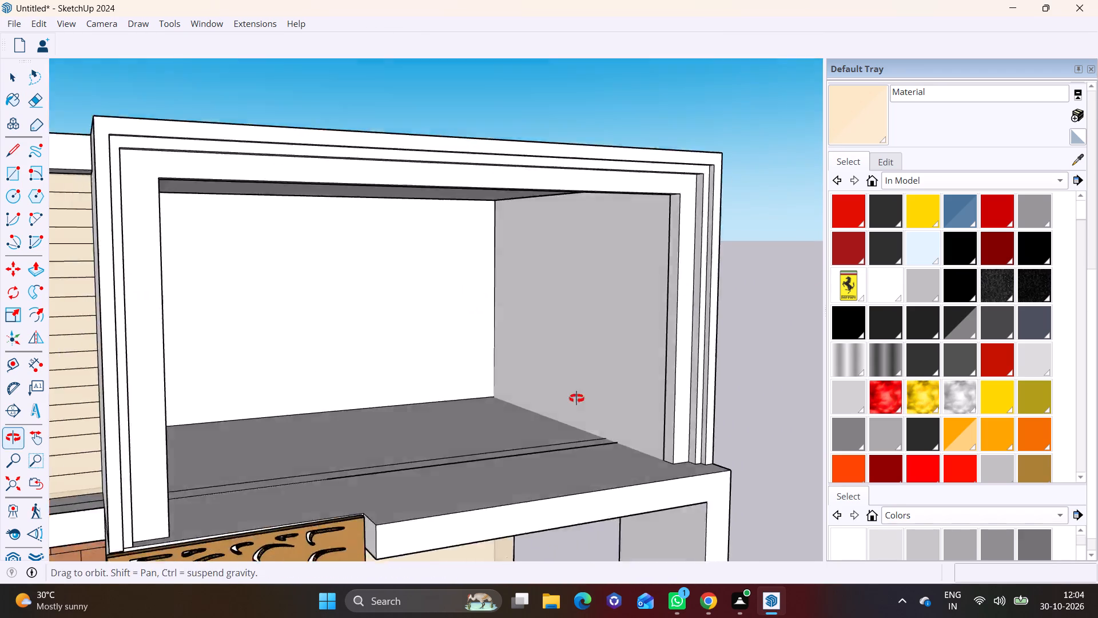
{"action": "middle_click_drag", "start_coordinate": [576, 398], "coordinate": [647, 427]}
{"action": "middle_click_drag", "start_coordinate": [674, 443], "coordinate": [548, 364]}
{"action": "middle_click_drag", "start_coordinate": [551, 367], "coordinate": [600, 384]}
{"action": "scroll", "coordinate": [541, 357], "scroll_direction": "up", "scroll_amount": 5}
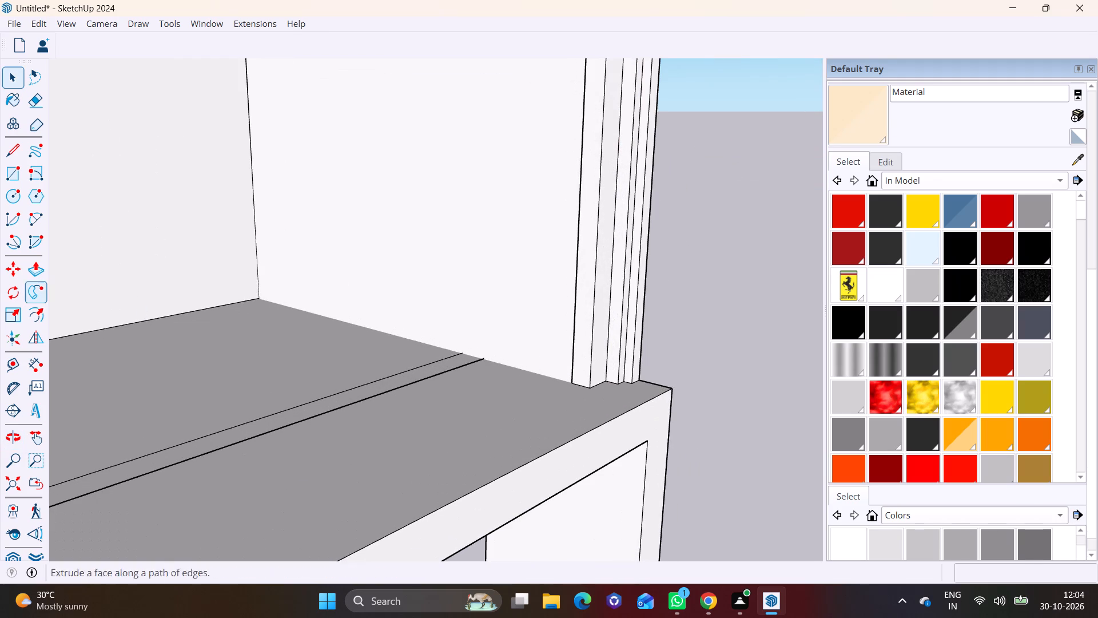
{"action": "left_click", "coordinate": [13, 177]}
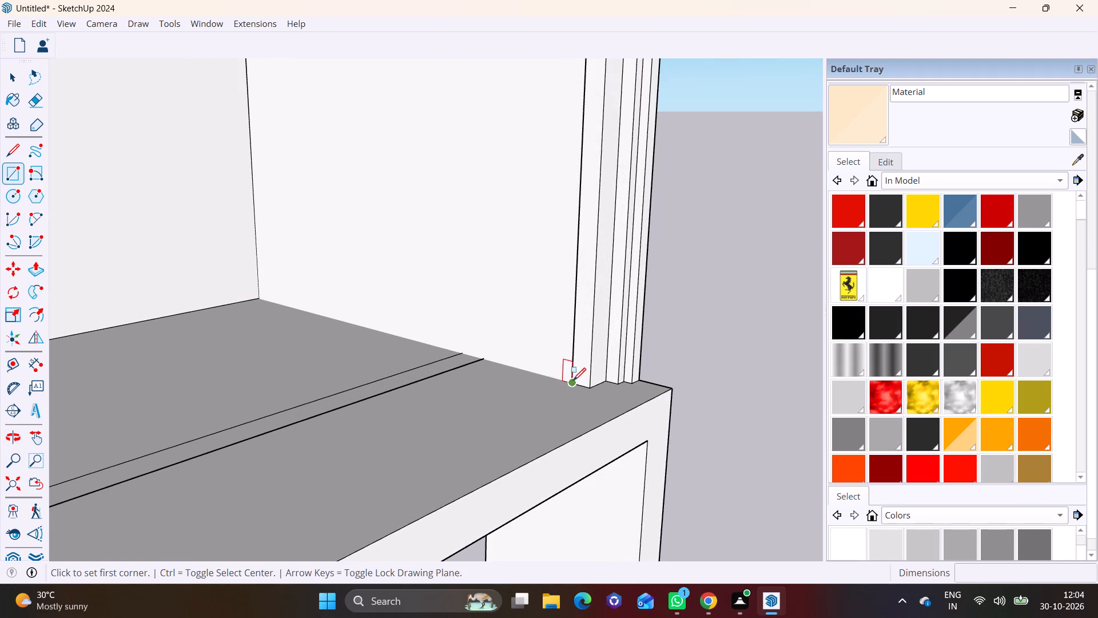
{"action": "left_click", "coordinate": [572, 380]}
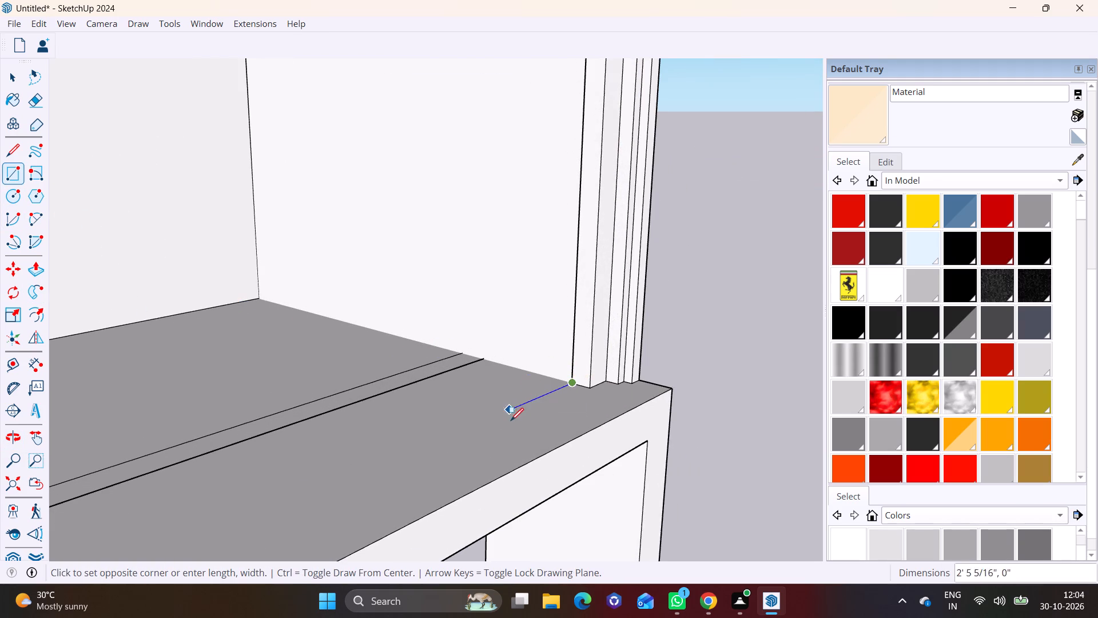
{"action": "left_click", "coordinate": [424, 425]}
Extrude the slab rectangle up 9' 7 1/8" to the underside of the top frame, forming a front wall panel.
{"action": "key", "text": "space"}
{"action": "left_click", "coordinate": [474, 418]}
{"action": "left_click", "coordinate": [30, 273]}
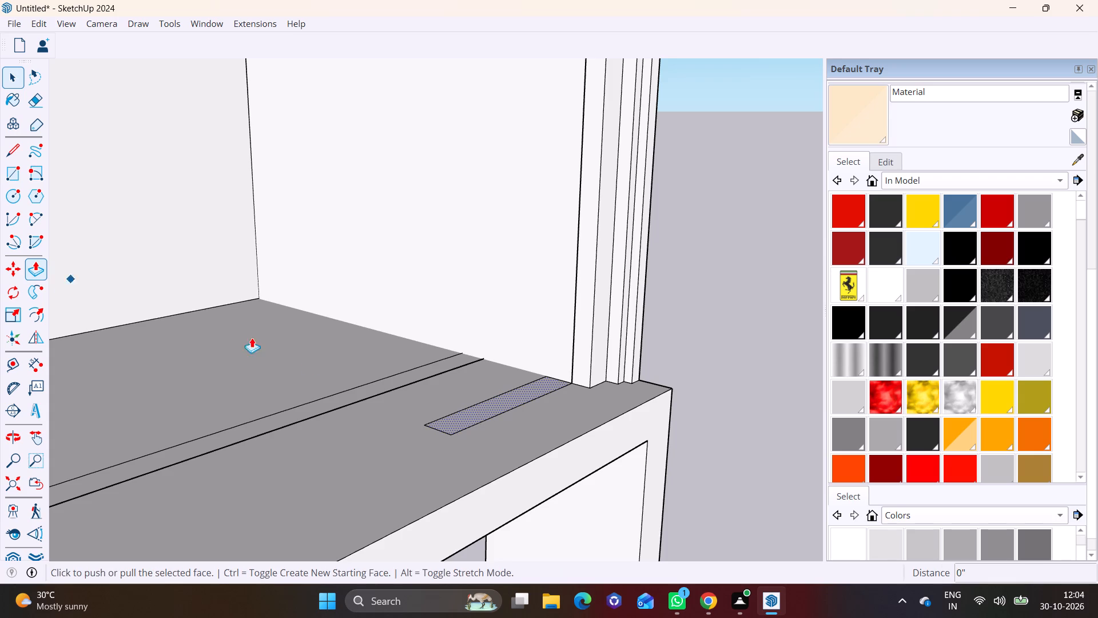
{"action": "left_click", "coordinate": [455, 415]}
{"action": "scroll", "coordinate": [432, 276], "scroll_direction": "down", "scroll_amount": 7}
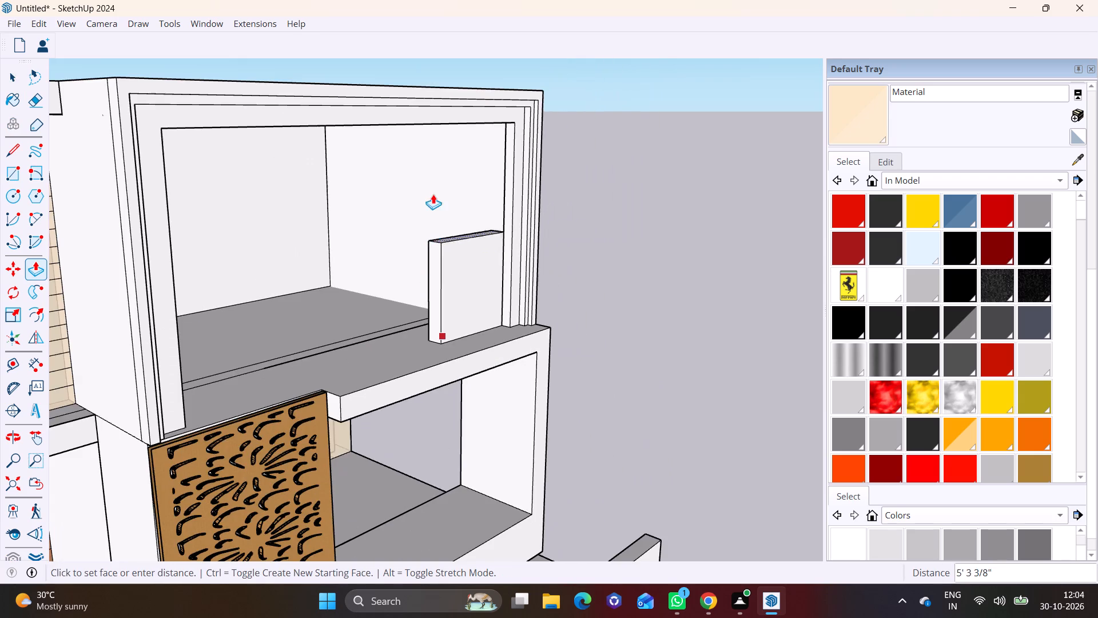
{"action": "middle_click_drag", "start_coordinate": [433, 180], "coordinate": [437, 323], "text": "shift"}
{"action": "left_click", "coordinate": [431, 274]}
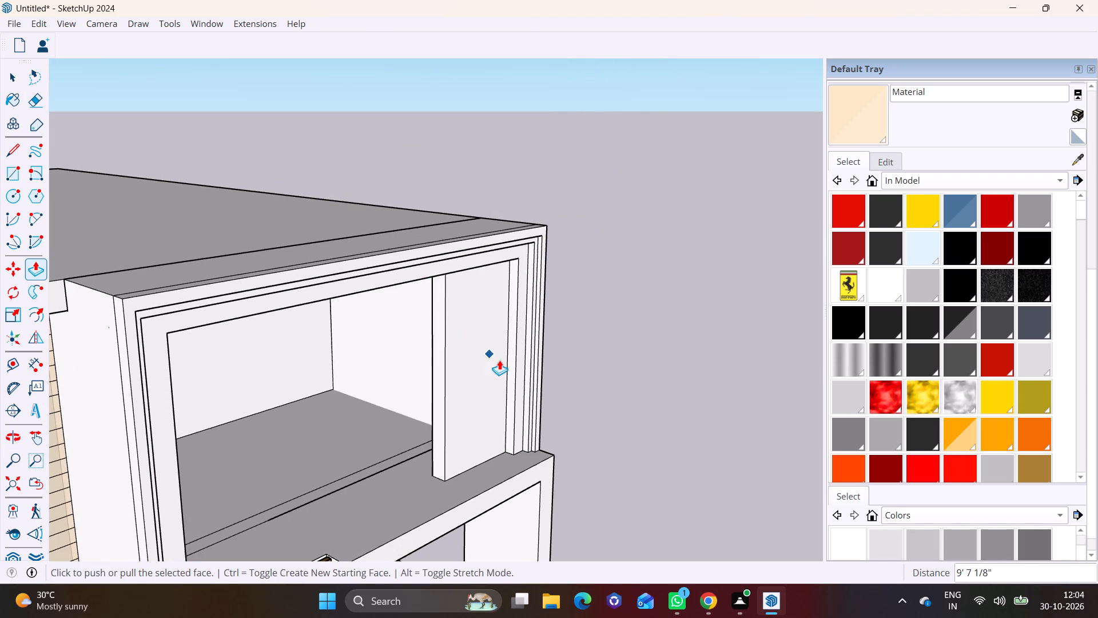
{"action": "middle_click_drag", "start_coordinate": [471, 352], "coordinate": [191, 303]}
{"action": "key", "text": "space"}
{"action": "left_click", "coordinate": [571, 360]}
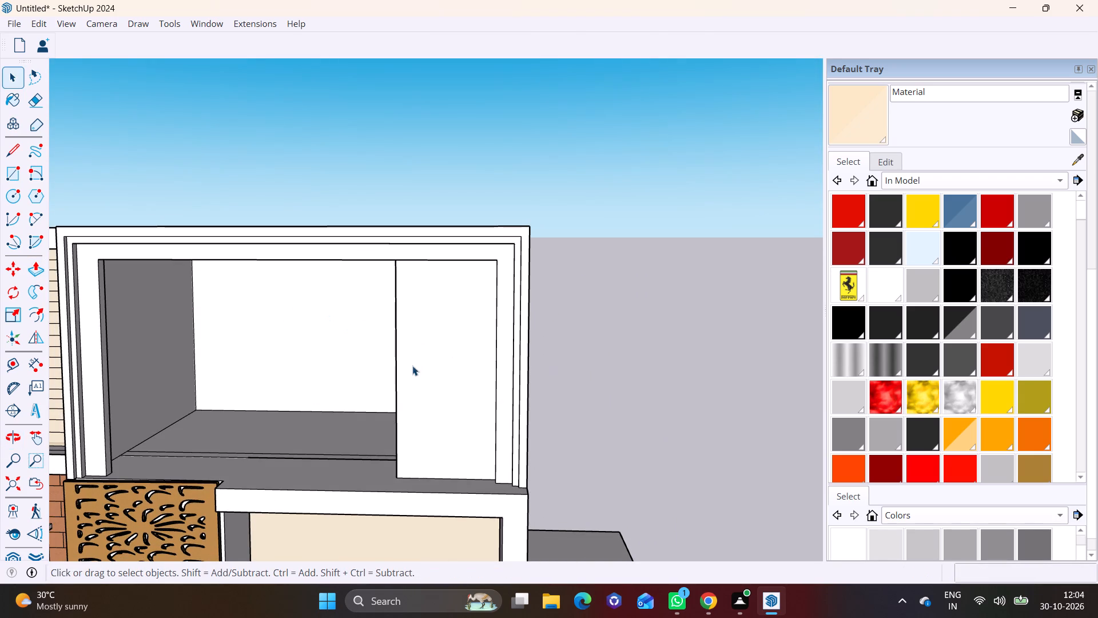
Narrow the new front wall panel by pushing its opening-side end face back about 1' 4 15/16".
{"action": "middle_click_drag", "start_coordinate": [408, 364], "coordinate": [658, 402]}
{"action": "scroll", "coordinate": [565, 397], "scroll_direction": "up", "scroll_amount": 3}
{"action": "left_click", "coordinate": [502, 369]}
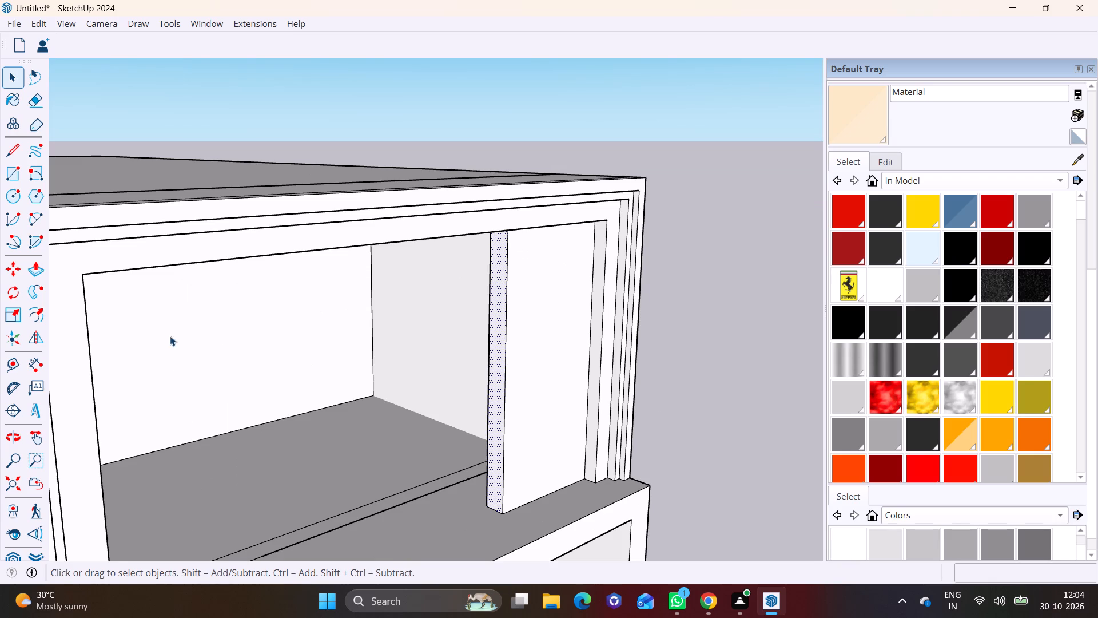
{"action": "left_click", "coordinate": [33, 275]}
{"action": "left_click", "coordinate": [493, 347]}
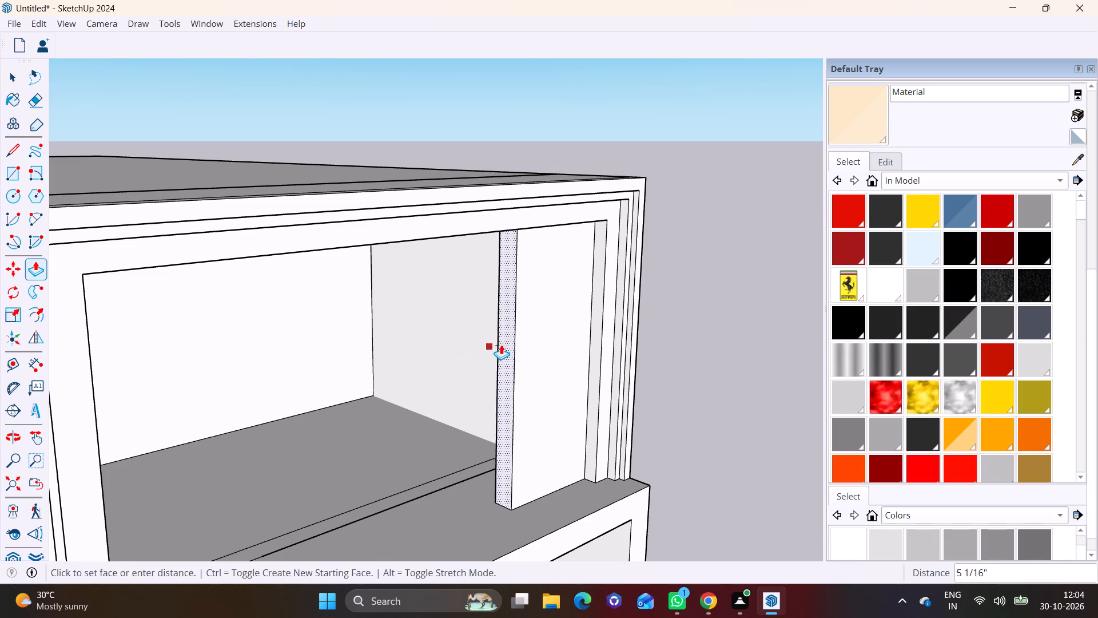
{"action": "left_click", "coordinate": [518, 339]}
{"action": "middle_click_drag", "start_coordinate": [584, 396], "coordinate": [381, 349]}
{"action": "scroll", "coordinate": [427, 351], "scroll_direction": "down", "scroll_amount": 3}
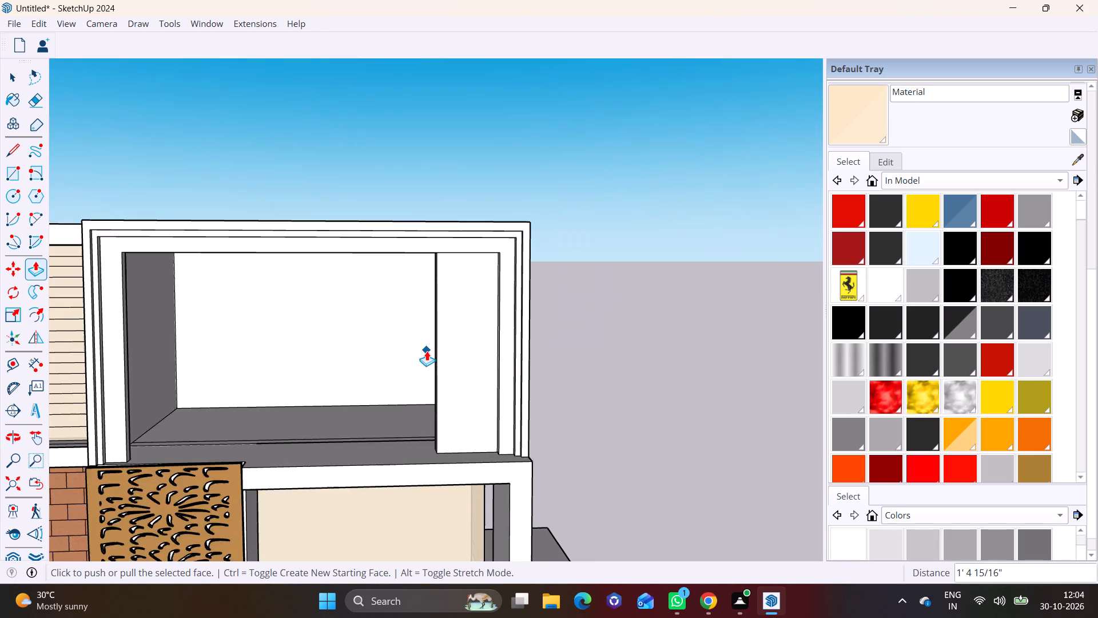
{"action": "scroll", "coordinate": [427, 351], "scroll_direction": "down", "scroll_amount": 2}
{"action": "middle_click_drag", "start_coordinate": [427, 351], "coordinate": [509, 357], "text": "shift"}
{"action": "key", "text": "space"}
{"action": "left_click", "coordinate": [722, 363]}
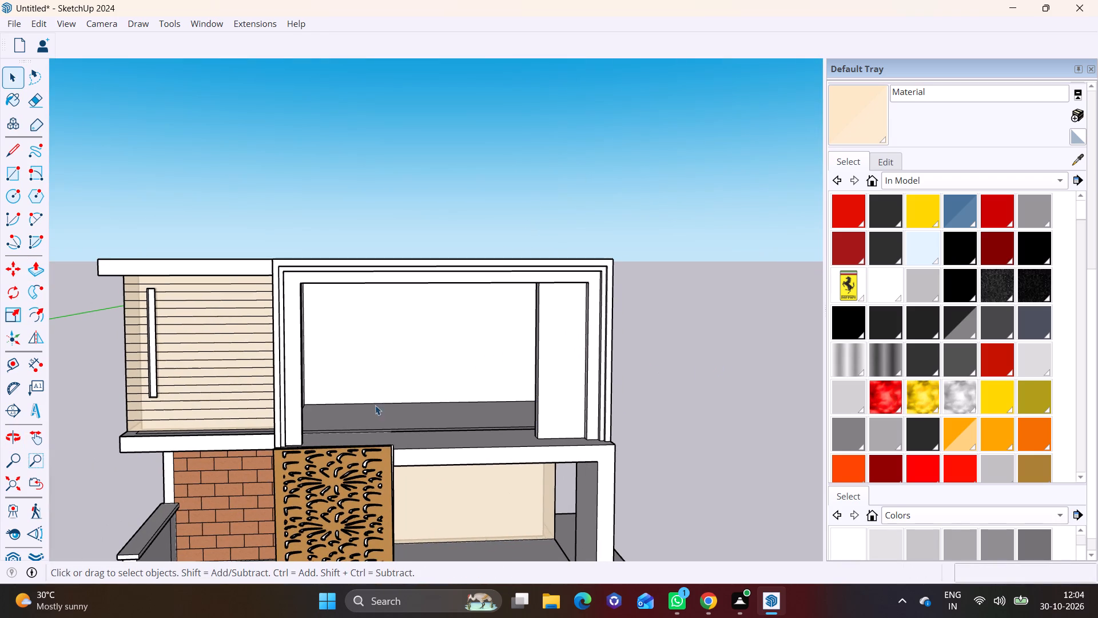
Examine the whole front elevation to check how the new top-floor wall panel fits the overall design.
{"action": "scroll", "coordinate": [329, 463], "scroll_direction": "down", "scroll_amount": 1}
{"action": "middle_click_drag", "start_coordinate": [343, 459], "coordinate": [339, 413], "text": "shift"}
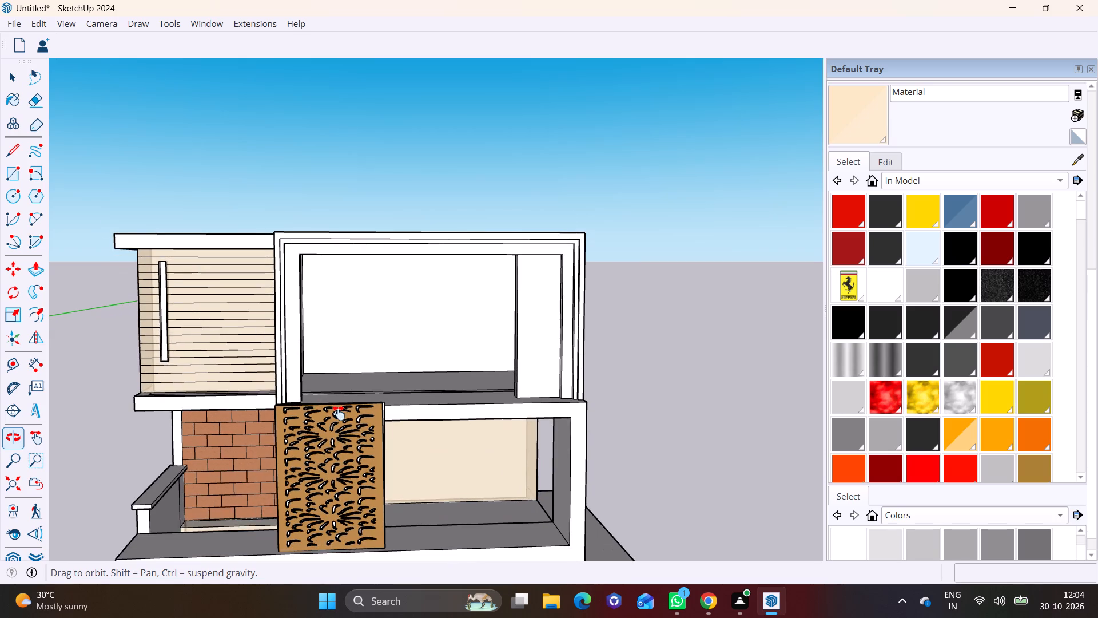
{"action": "middle_click_drag", "start_coordinate": [339, 413], "coordinate": [325, 354], "text": "shift"}
{"action": "scroll", "coordinate": [360, 417], "scroll_direction": "down", "scroll_amount": 4}
{"action": "middle_click_drag", "start_coordinate": [361, 417], "coordinate": [370, 398]}
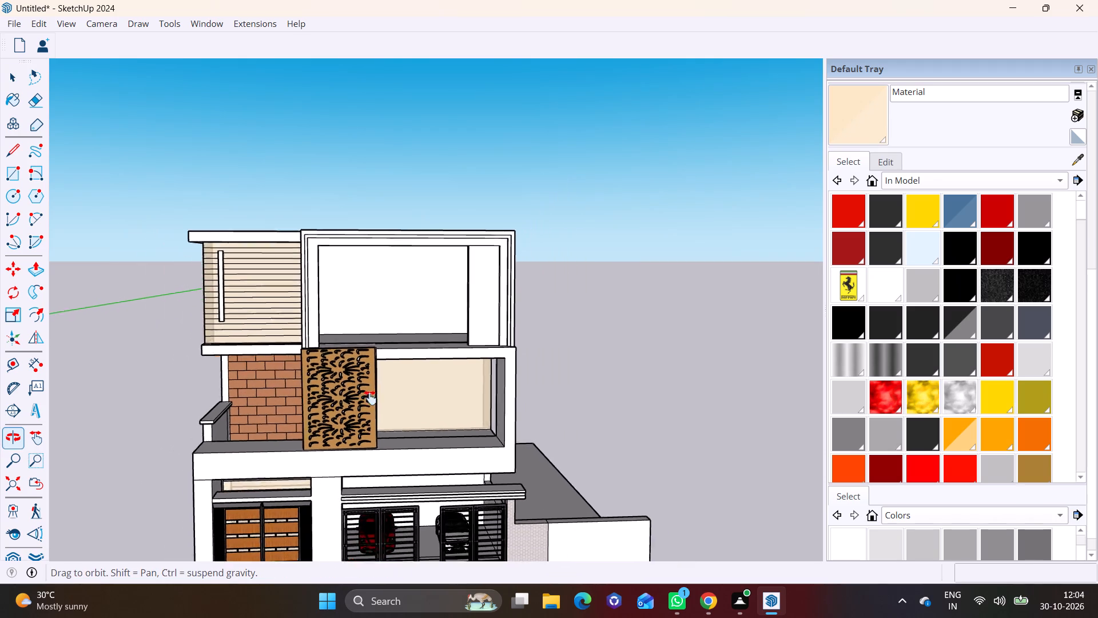
{"action": "middle_click_drag", "start_coordinate": [370, 398], "coordinate": [430, 350]}
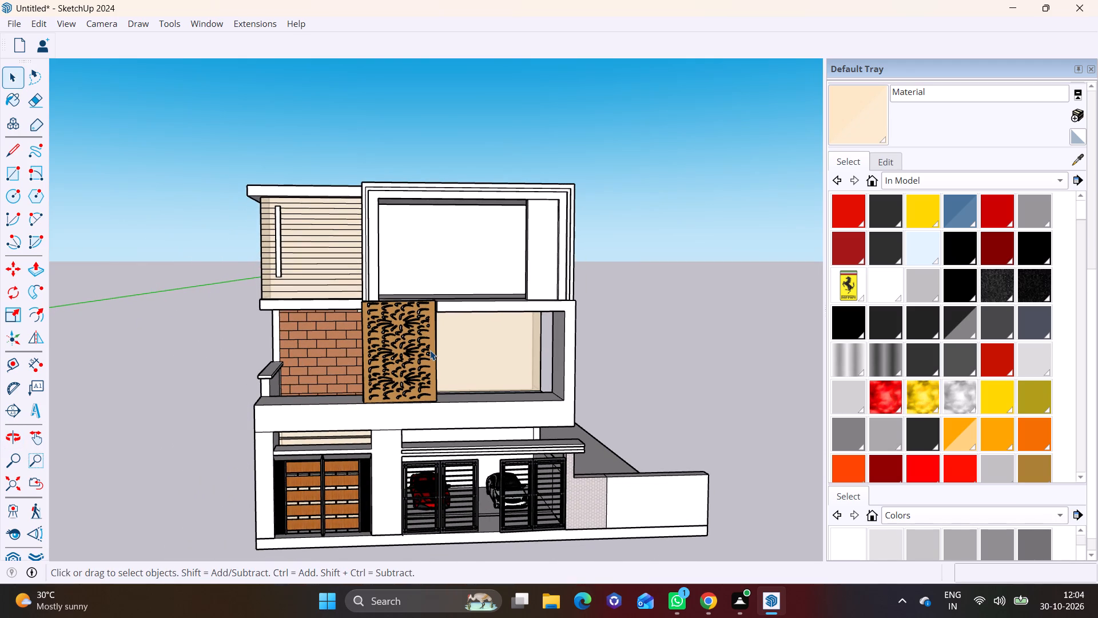
{"action": "middle_click_drag", "start_coordinate": [430, 350], "coordinate": [366, 370]}
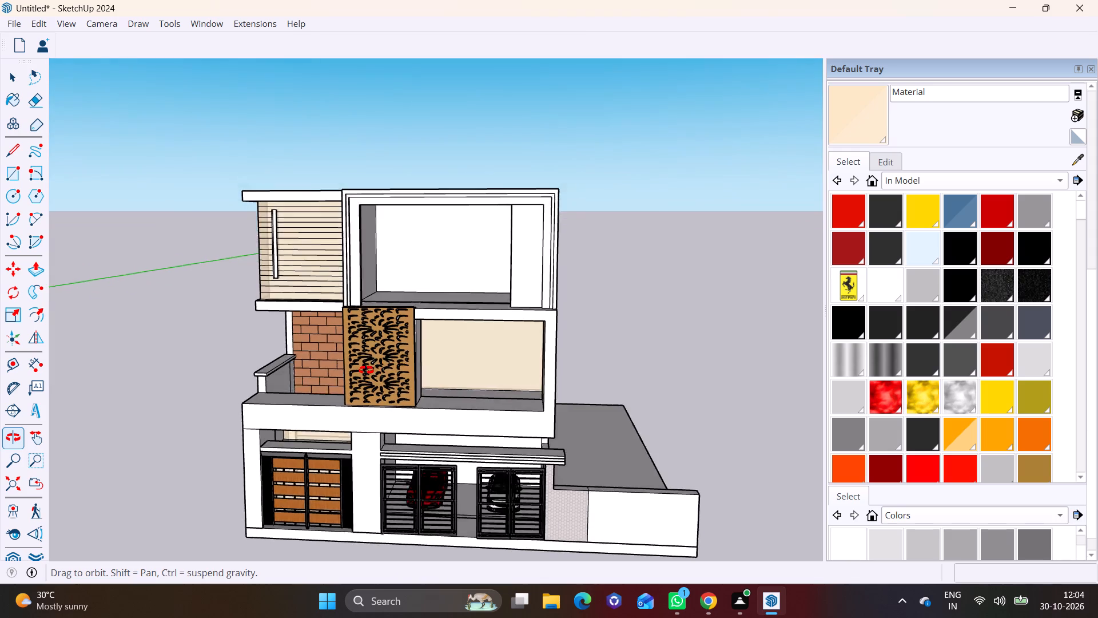
Draw a rectangle about 2' 4 7/16" by 2' 9 9/16" high on the top-floor side wall, near its upper front corner.
{"action": "middle_click_drag", "start_coordinate": [366, 370], "coordinate": [227, 348]}
{"action": "scroll", "coordinate": [517, 278], "scroll_direction": "up", "scroll_amount": 4}
{"action": "middle_click_drag", "start_coordinate": [519, 278], "coordinate": [479, 289]}
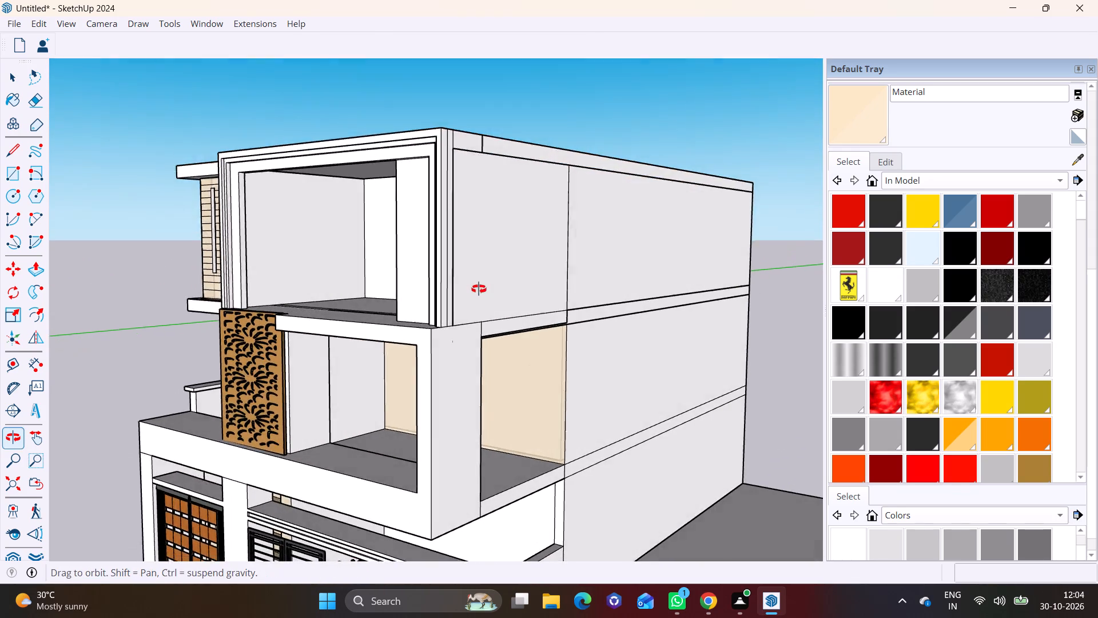
{"action": "middle_click_drag", "start_coordinate": [479, 289], "coordinate": [453, 295]}
{"action": "middle_click_drag", "start_coordinate": [447, 292], "coordinate": [312, 256], "text": "shift"}
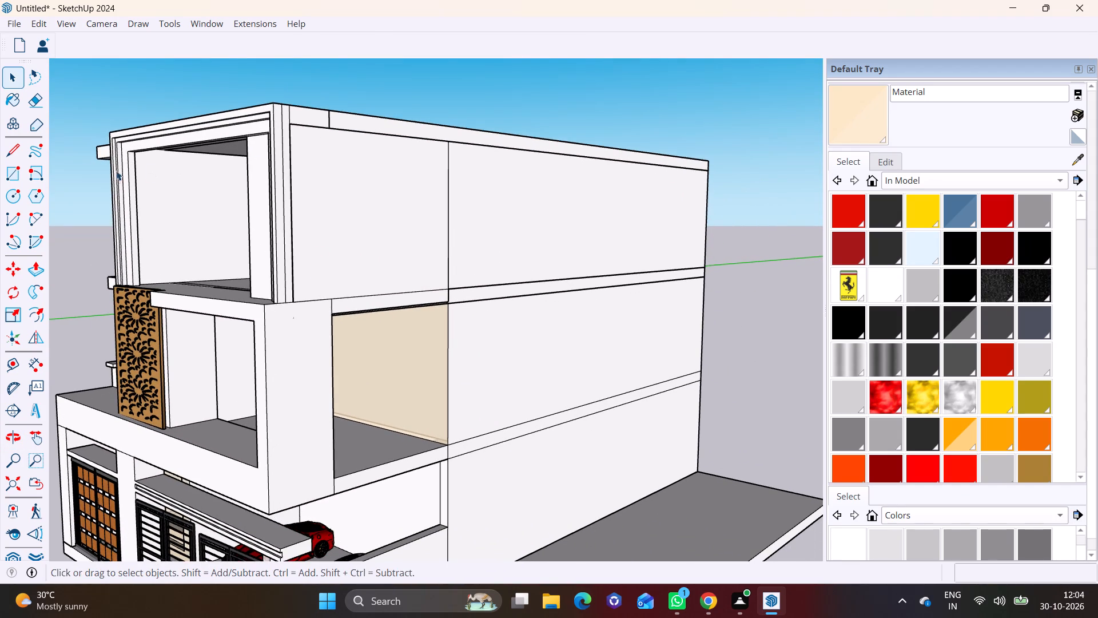
{"action": "left_click", "coordinate": [13, 168]}
{"action": "middle_click_drag", "start_coordinate": [293, 244], "coordinate": [261, 240]}
{"action": "scroll", "coordinate": [317, 188], "scroll_direction": "up", "scroll_amount": 5}
{"action": "middle_click_drag", "start_coordinate": [286, 169], "coordinate": [284, 229]}
{"action": "left_click", "coordinate": [267, 116]}
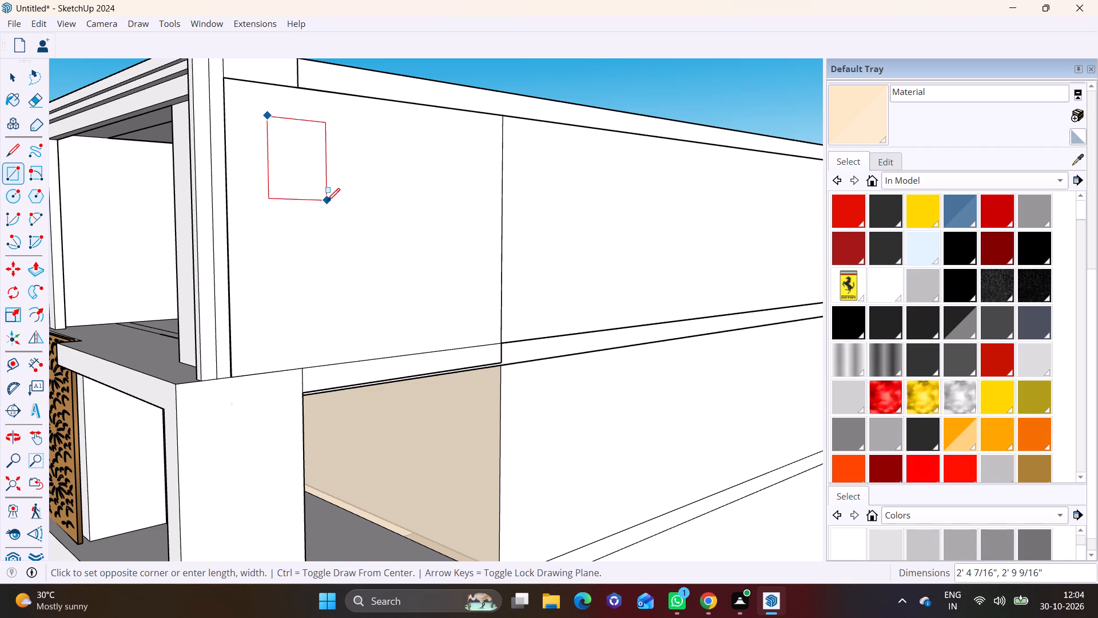
{"action": "left_click", "coordinate": [327, 201]}
Push the side-wall rectangle inward about 5 3/8" to form a small window recess.
{"action": "key", "text": "space"}
{"action": "left_click", "coordinate": [300, 164]}
{"action": "middle_click_drag", "start_coordinate": [311, 167], "coordinate": [304, 250]}
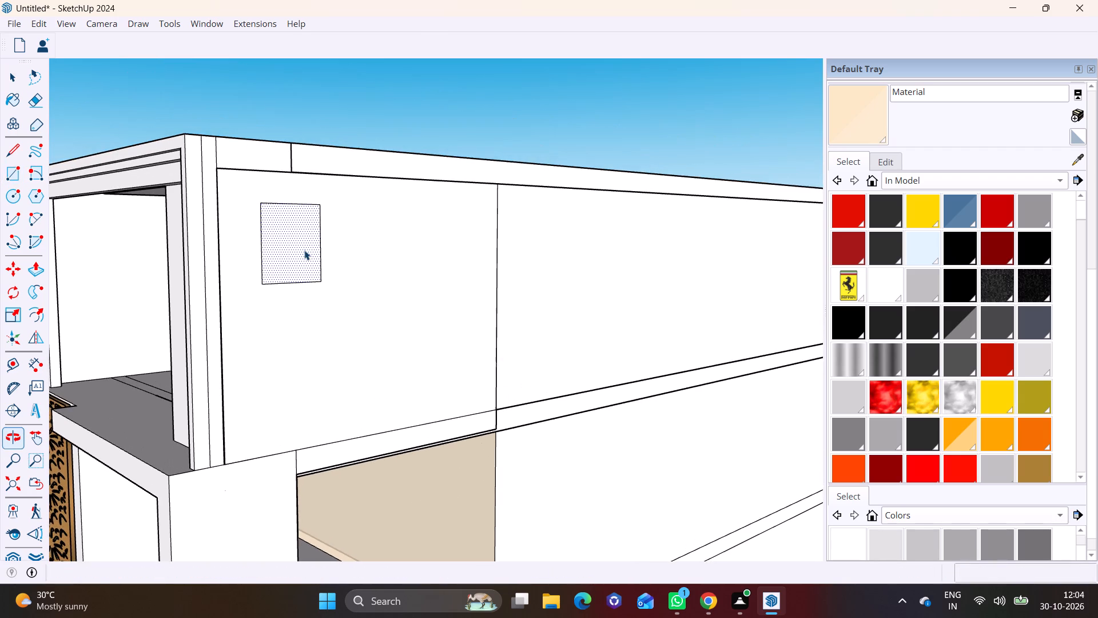
{"action": "middle_click_drag", "start_coordinate": [304, 250], "coordinate": [262, 273]}
{"action": "left_click", "coordinate": [236, 256]}
{"action": "middle_click_drag", "start_coordinate": [216, 260], "coordinate": [343, 273]}
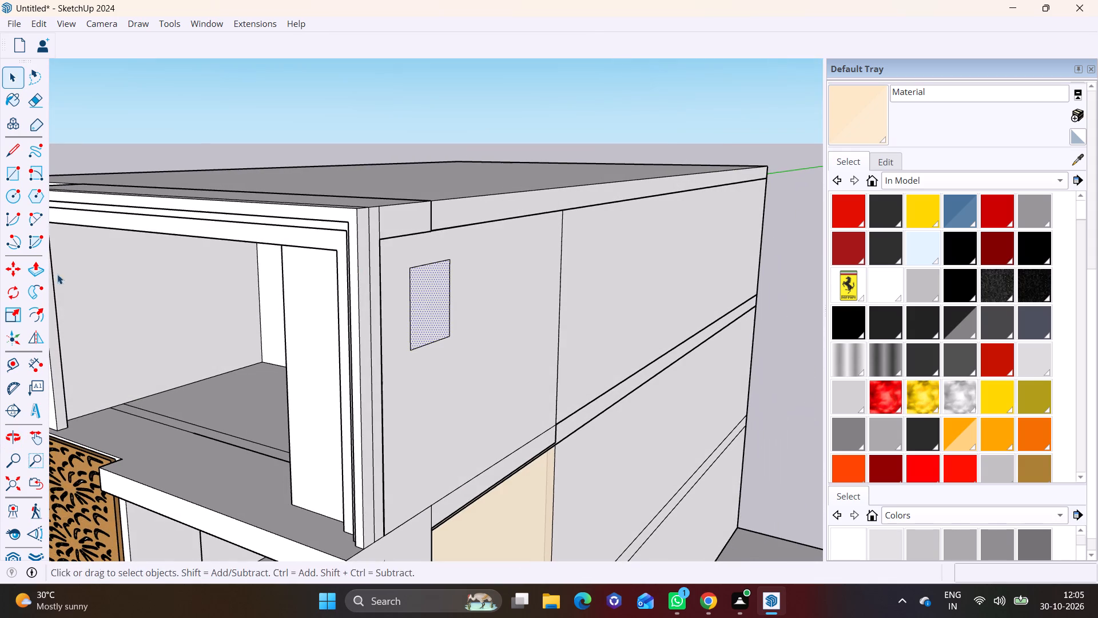
{"action": "left_click", "coordinate": [42, 267]}
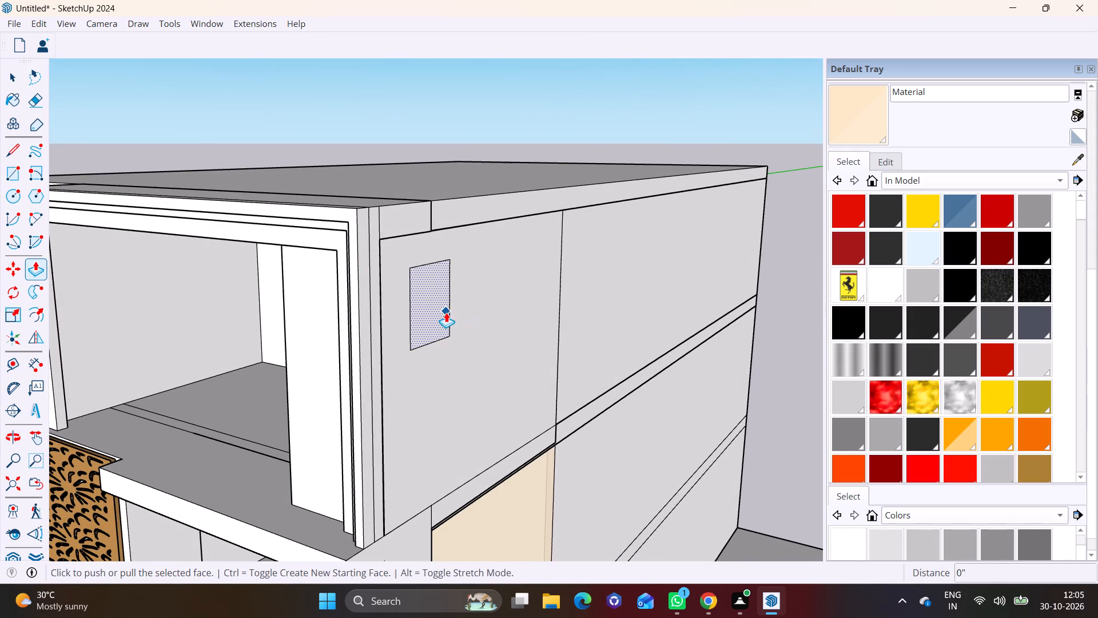
{"action": "left_click", "coordinate": [446, 312]}
{"action": "left_click", "coordinate": [436, 306]}
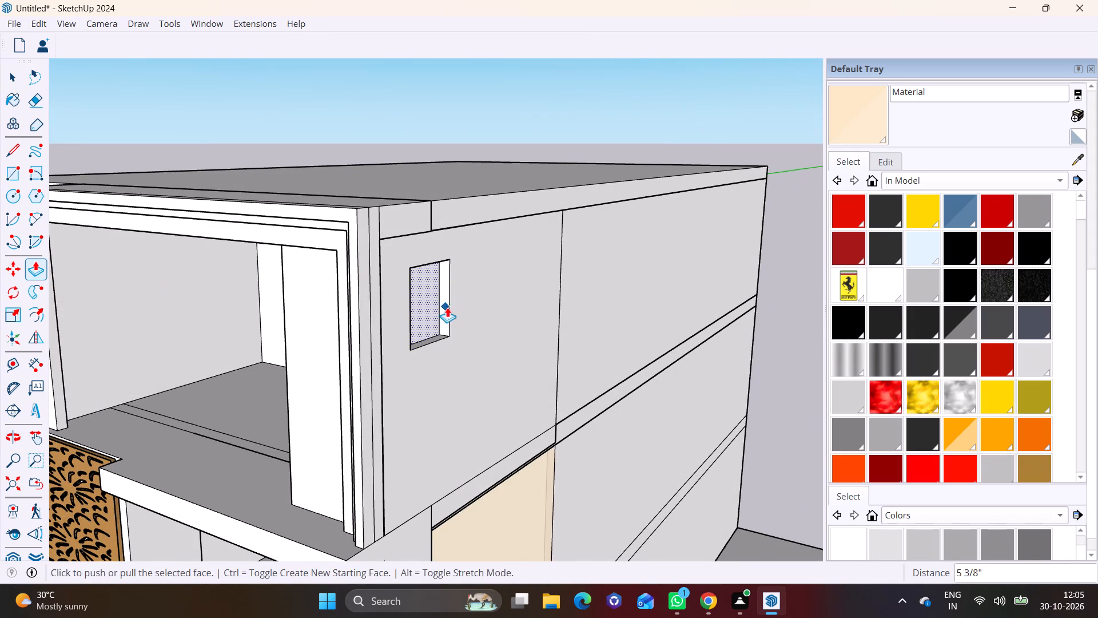
Erase the overlapping vertical edges that divide the top-floor side wall behind the small window recess.
{"action": "scroll", "coordinate": [448, 308], "scroll_direction": "down", "scroll_amount": 3}
{"action": "middle_click_drag", "start_coordinate": [409, 310], "coordinate": [266, 287]}
{"action": "key", "text": "space"}
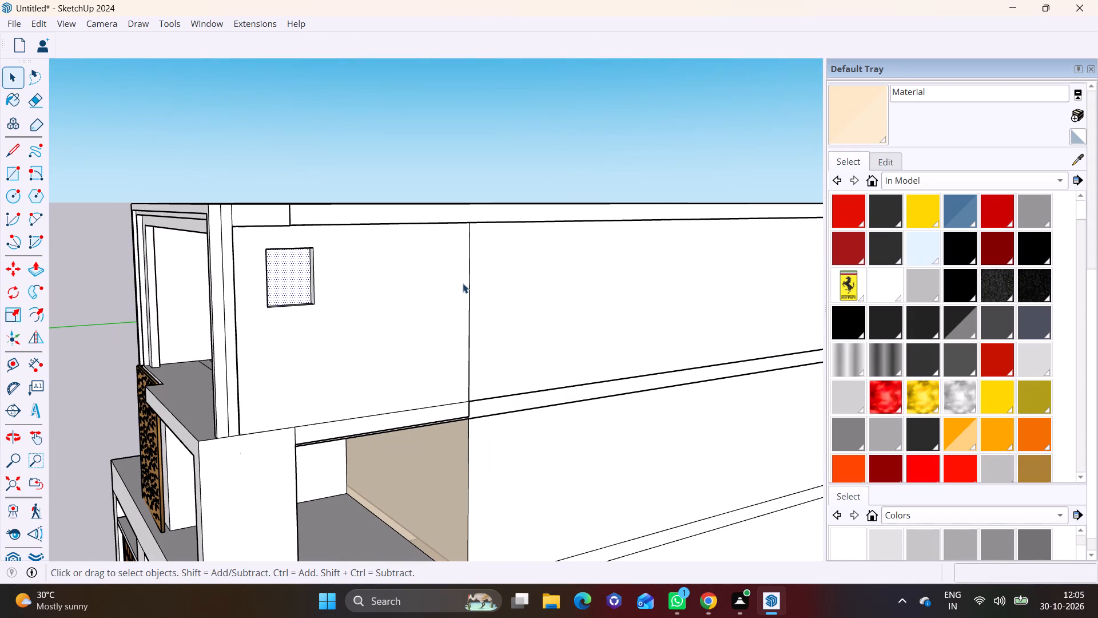
{"action": "left_click", "coordinate": [469, 278]}
{"action": "right_click", "coordinate": [469, 280]}
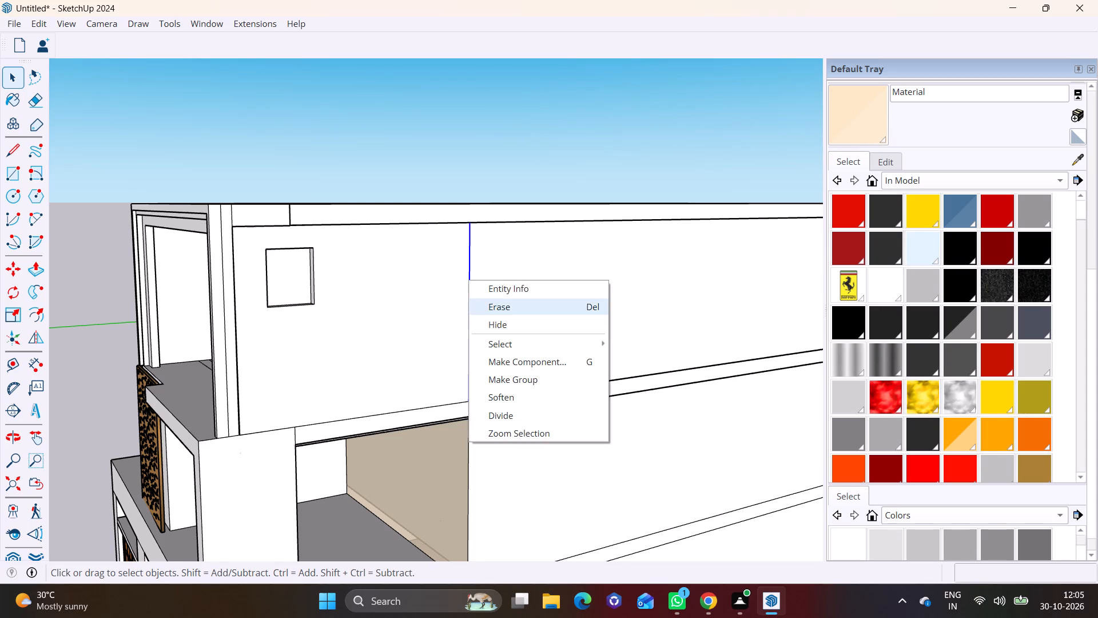
{"action": "left_click", "coordinate": [515, 306]}
{"action": "scroll", "coordinate": [515, 312], "scroll_direction": "down", "scroll_amount": 2}
{"action": "left_click", "coordinate": [479, 305]}
{"action": "right_click", "coordinate": [479, 305]}
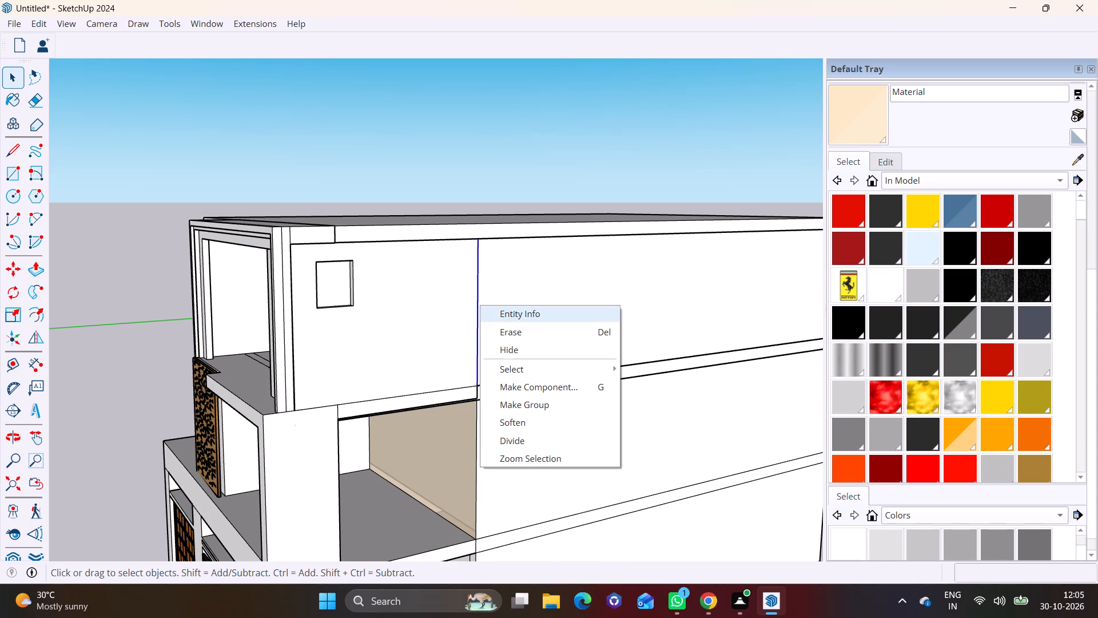
{"action": "left_click", "coordinate": [536, 328]}
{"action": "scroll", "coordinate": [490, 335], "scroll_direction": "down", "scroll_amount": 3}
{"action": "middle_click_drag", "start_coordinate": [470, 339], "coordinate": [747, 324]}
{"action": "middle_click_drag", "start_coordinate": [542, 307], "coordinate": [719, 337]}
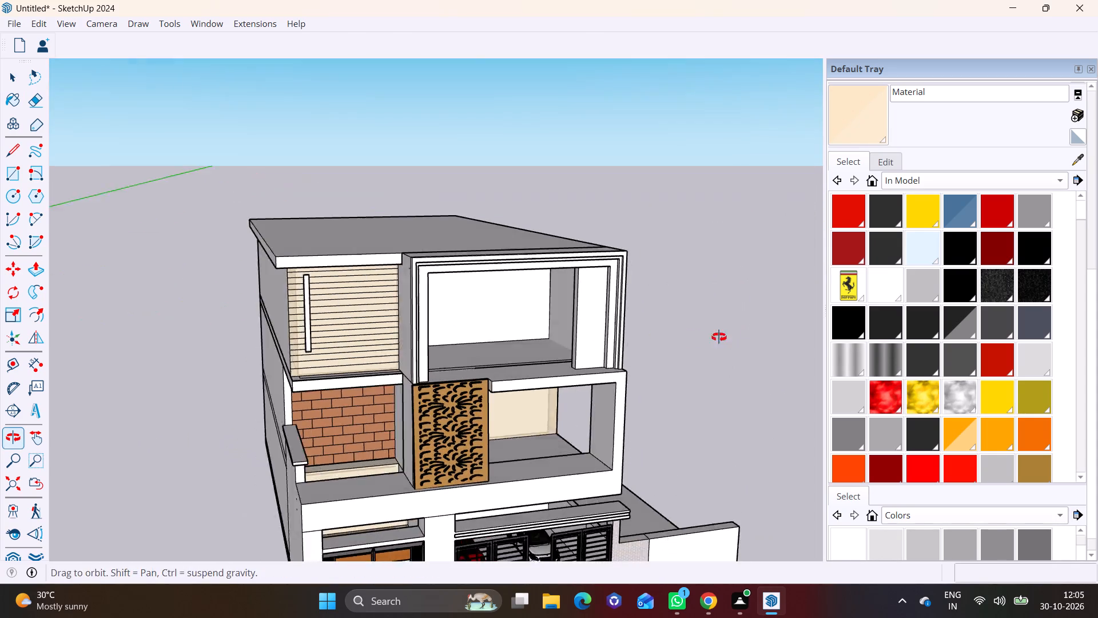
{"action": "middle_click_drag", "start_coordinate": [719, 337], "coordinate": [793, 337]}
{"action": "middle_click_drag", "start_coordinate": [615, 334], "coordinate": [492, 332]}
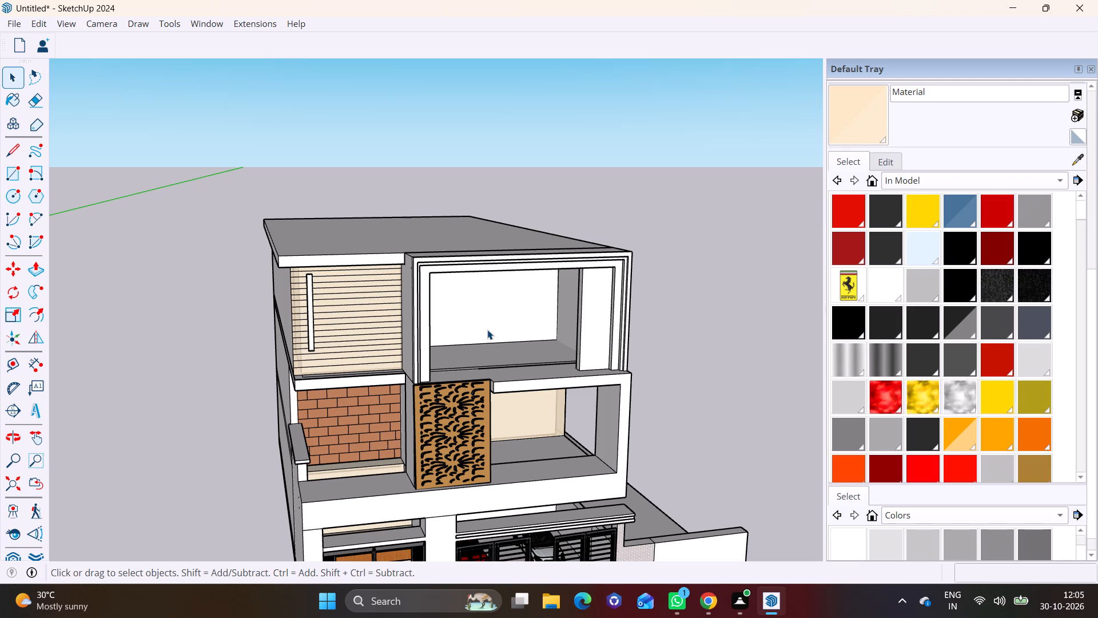
Erase the stray vertical edge on the inner face of the middle-floor balcony's front parapet.
{"action": "middle_click_drag", "start_coordinate": [512, 318], "coordinate": [374, 274]}
{"action": "middle_click_drag", "start_coordinate": [552, 295], "coordinate": [428, 316]}
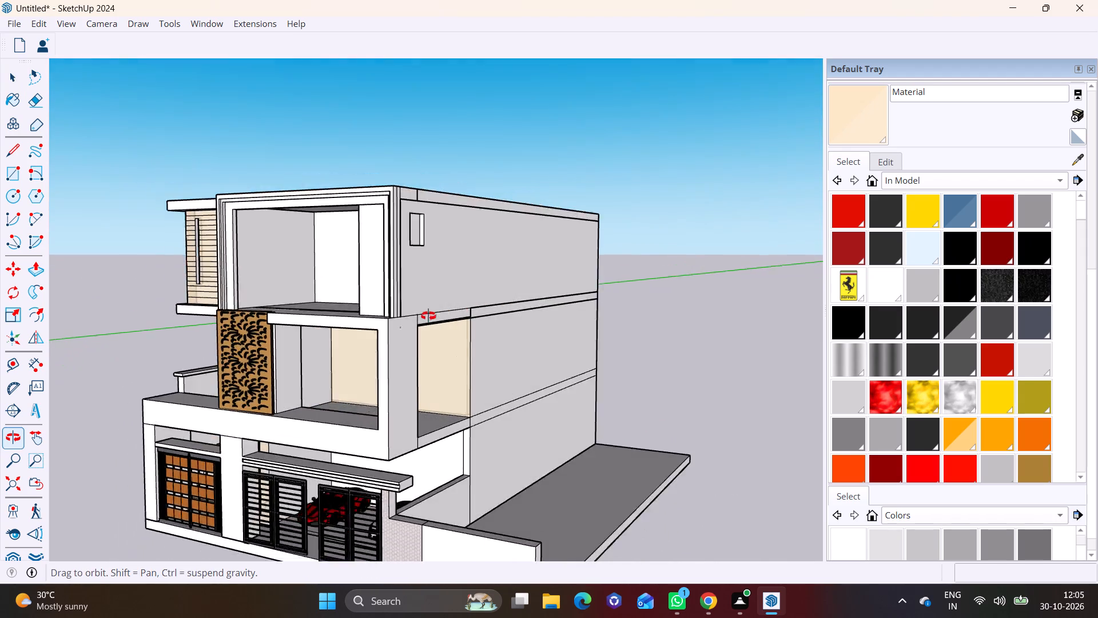
{"action": "middle_click_drag", "start_coordinate": [428, 316], "coordinate": [332, 314]}
{"action": "scroll", "coordinate": [444, 276], "scroll_direction": "up", "scroll_amount": 2}
{"action": "middle_click_drag", "start_coordinate": [448, 272], "coordinate": [427, 282], "text": "shift"}
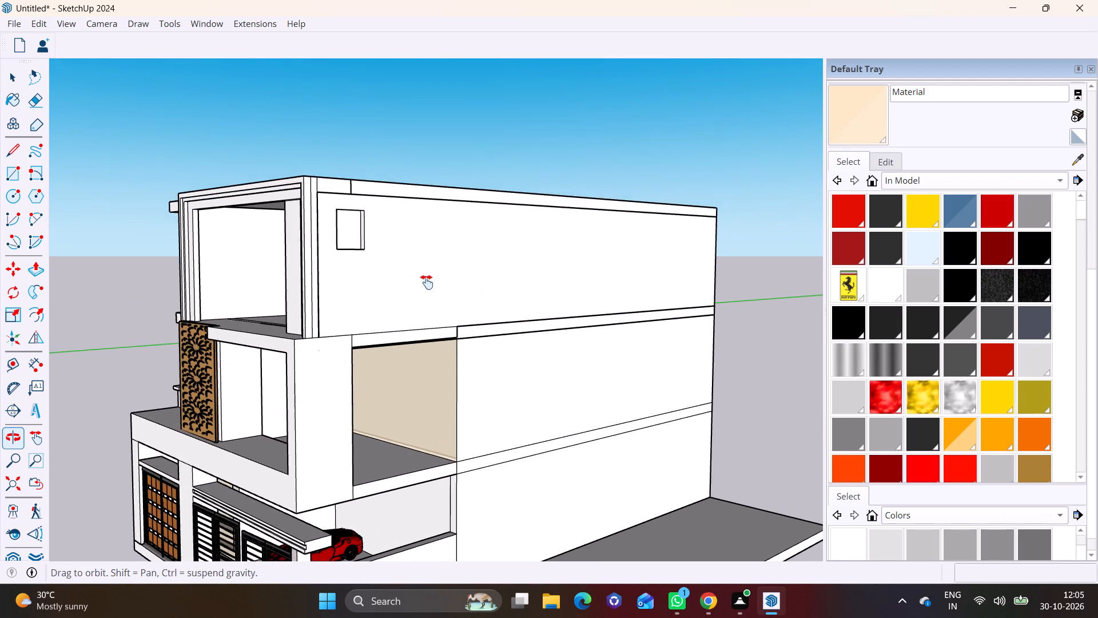
{"action": "middle_click_drag", "start_coordinate": [427, 282], "coordinate": [409, 287], "text": "shift"}
{"action": "middle_click_drag", "start_coordinate": [437, 375], "coordinate": [425, 310], "text": "shift"}
{"action": "middle_click_drag", "start_coordinate": [396, 337], "coordinate": [115, 348]}
{"action": "scroll", "coordinate": [222, 324], "scroll_direction": "up", "scroll_amount": 7}
{"action": "middle_click_drag", "start_coordinate": [192, 299], "coordinate": [125, 301]}
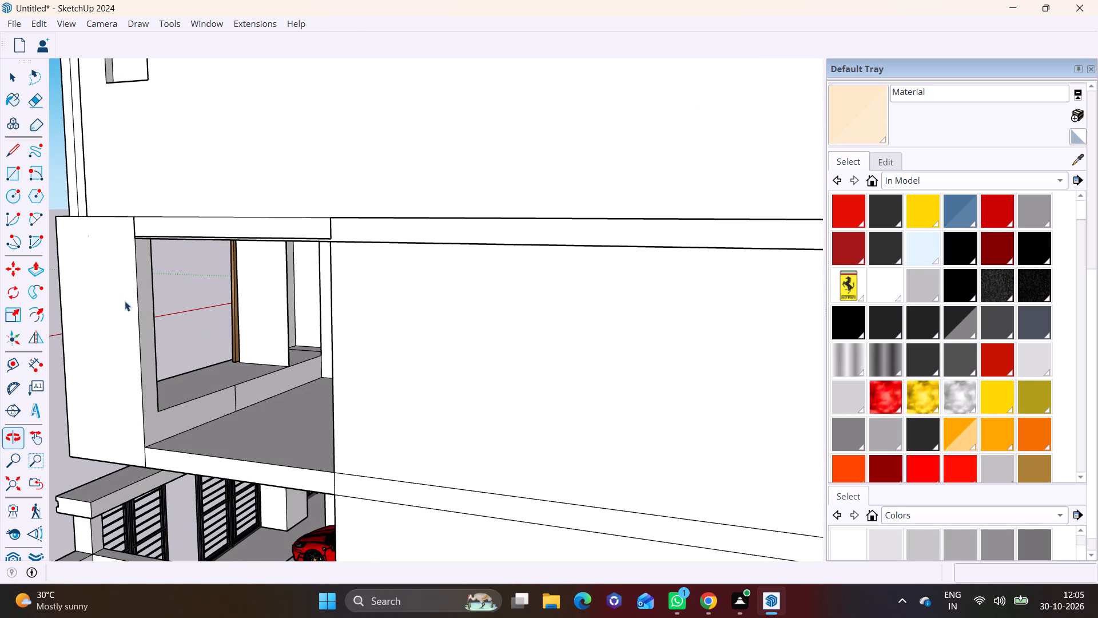
{"action": "scroll", "coordinate": [141, 291], "scroll_direction": "down", "scroll_amount": 5}
{"action": "middle_click_drag", "start_coordinate": [141, 291], "coordinate": [312, 346]}
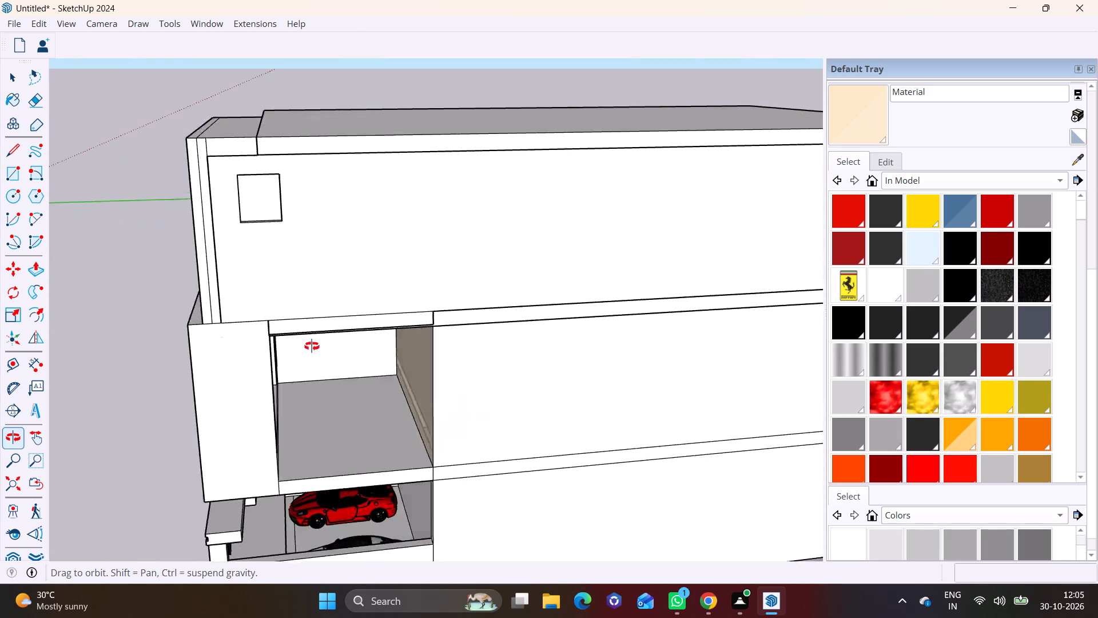
{"action": "middle_click_drag", "start_coordinate": [312, 346], "coordinate": [240, 339]}
{"action": "scroll", "coordinate": [305, 410], "scroll_direction": "up", "scroll_amount": 4}
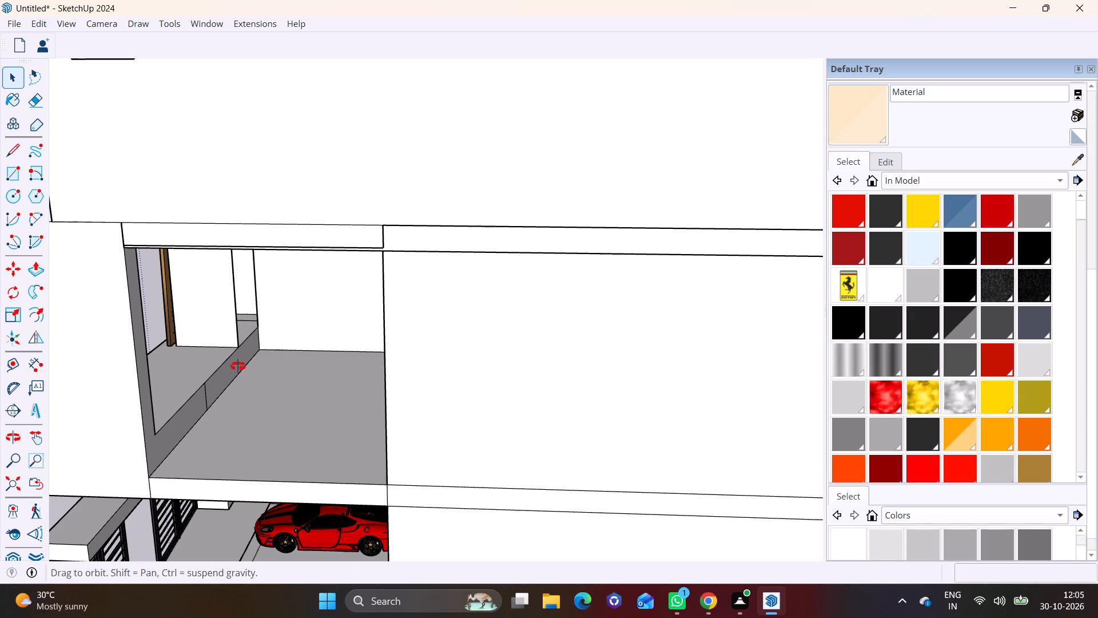
{"action": "scroll", "coordinate": [203, 371], "scroll_direction": "up", "scroll_amount": 6}
{"action": "left_click", "coordinate": [218, 369]}
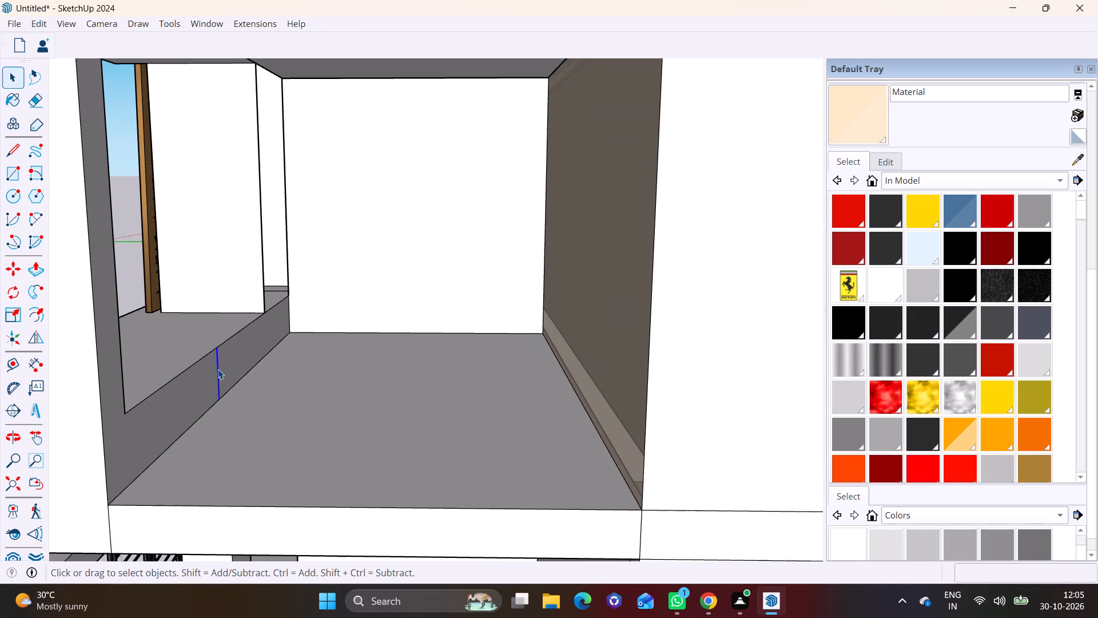
{"action": "right_click", "coordinate": [218, 369]}
{"action": "left_click", "coordinate": [237, 395]}
Erase the extra horizontal edge and the short vertical edge on the slab band above the middle-floor side opening.
{"action": "scroll", "coordinate": [237, 395], "scroll_direction": "down", "scroll_amount": 3}
{"action": "middle_click_drag", "start_coordinate": [220, 326], "coordinate": [222, 331]}
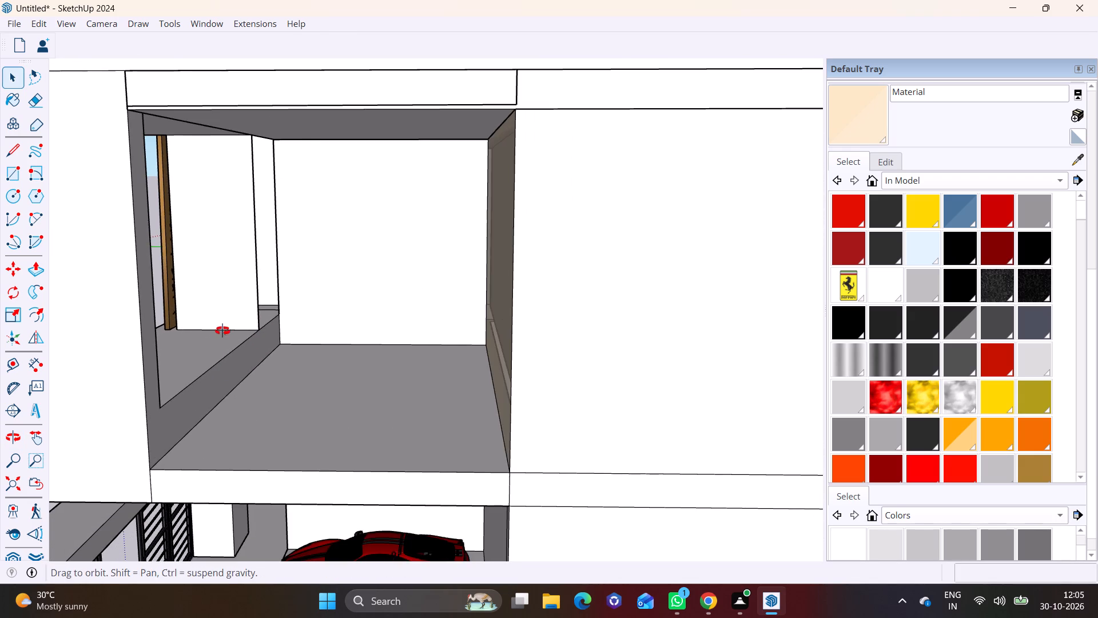
{"action": "middle_click_drag", "start_coordinate": [222, 331], "coordinate": [307, 343]}
{"action": "scroll", "coordinate": [308, 340], "scroll_direction": "down", "scroll_amount": 2}
{"action": "middle_click_drag", "start_coordinate": [320, 332], "coordinate": [317, 367], "text": "shift"}
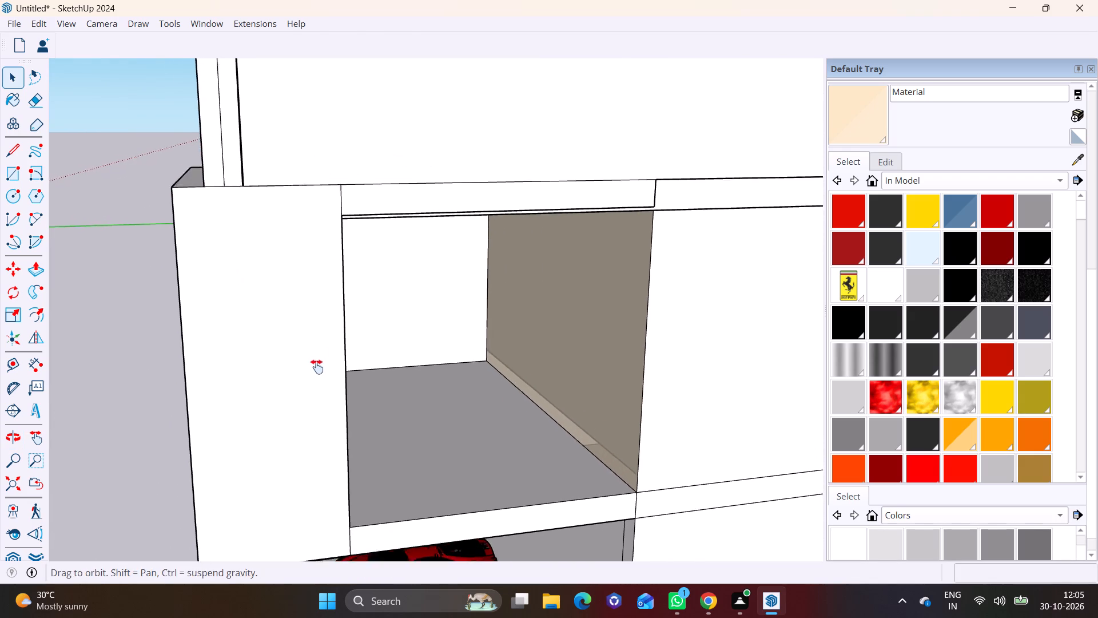
{"action": "middle_click_drag", "start_coordinate": [317, 367], "coordinate": [317, 387], "text": "shift"}
{"action": "scroll", "coordinate": [317, 386], "scroll_direction": "down", "scroll_amount": 1, "text": "shift"}
{"action": "scroll", "coordinate": [425, 250], "scroll_direction": "up", "scroll_amount": 3}
{"action": "left_click", "coordinate": [668, 241]}
{"action": "right_click", "coordinate": [668, 241]}
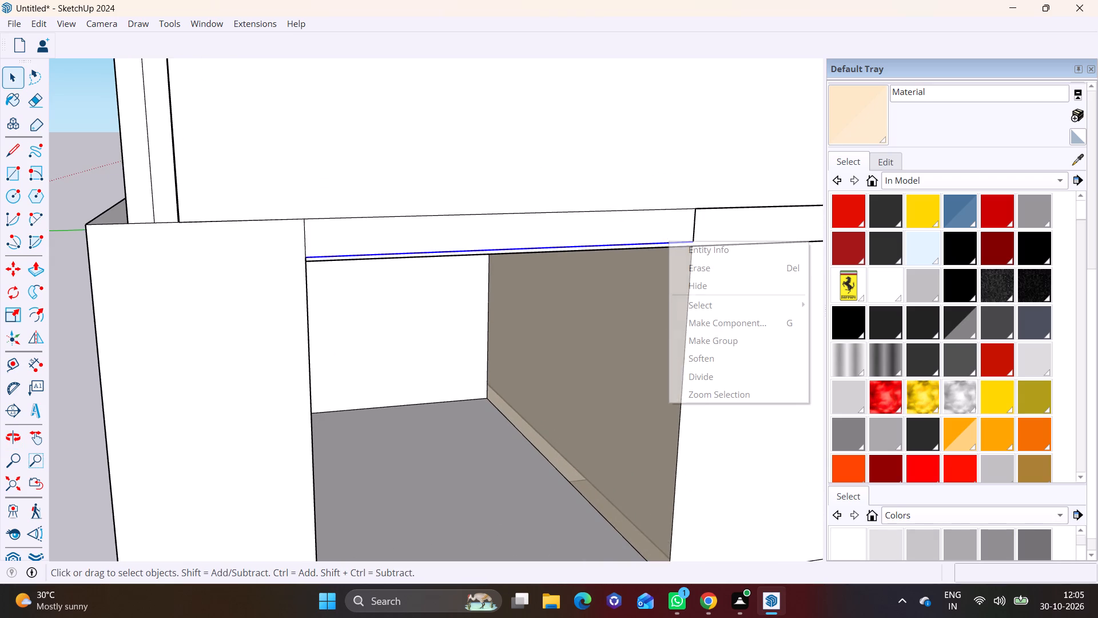
{"action": "left_click", "coordinate": [701, 272]}
{"action": "left_click", "coordinate": [695, 233]}
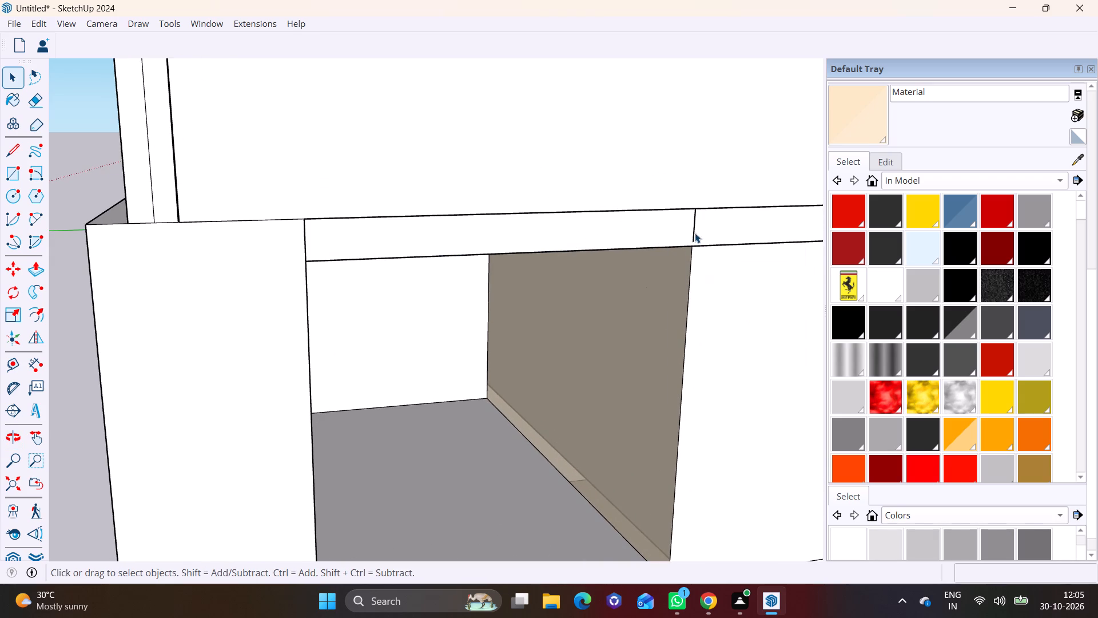
{"action": "right_click", "coordinate": [695, 233]}
{"action": "left_click", "coordinate": [707, 256]}
Examine the house's front and opposite side to check the cleaned-up floor bands.
{"action": "scroll", "coordinate": [680, 279], "scroll_direction": "down", "scroll_amount": 6}
{"action": "middle_click_drag", "start_coordinate": [578, 306], "coordinate": [769, 265]}
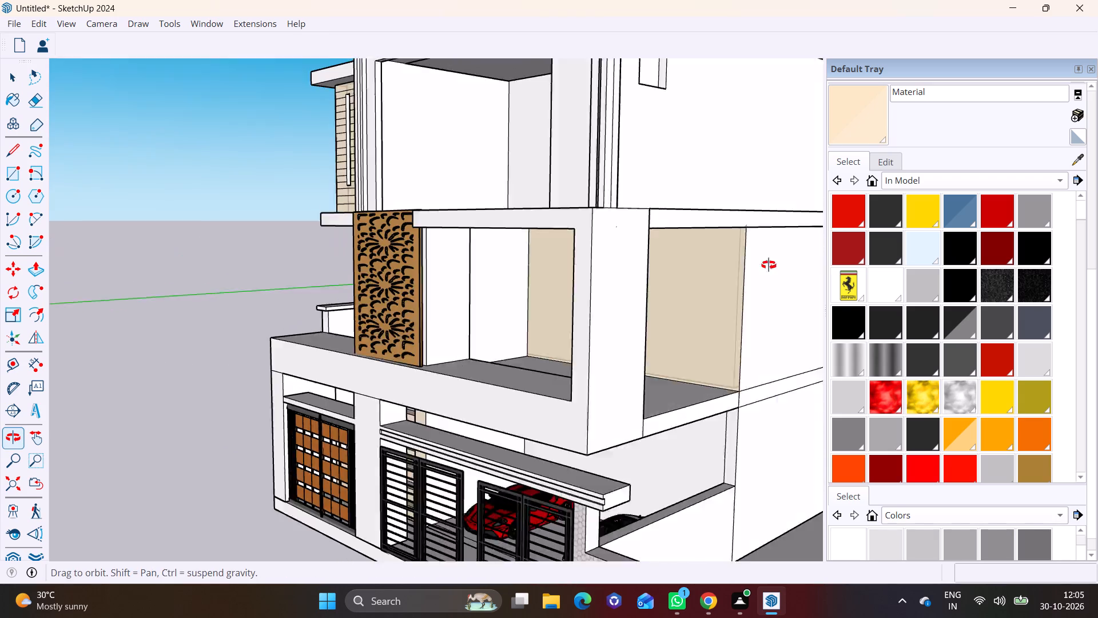
{"action": "middle_click_drag", "start_coordinate": [769, 265], "coordinate": [783, 263]}
{"action": "scroll", "coordinate": [783, 264], "scroll_direction": "down", "scroll_amount": 4}
{"action": "middle_click_drag", "start_coordinate": [467, 302], "coordinate": [746, 329]}
{"action": "middle_click_drag", "start_coordinate": [352, 259], "coordinate": [650, 287]}
{"action": "middle_click_drag", "start_coordinate": [323, 272], "coordinate": [620, 292]}
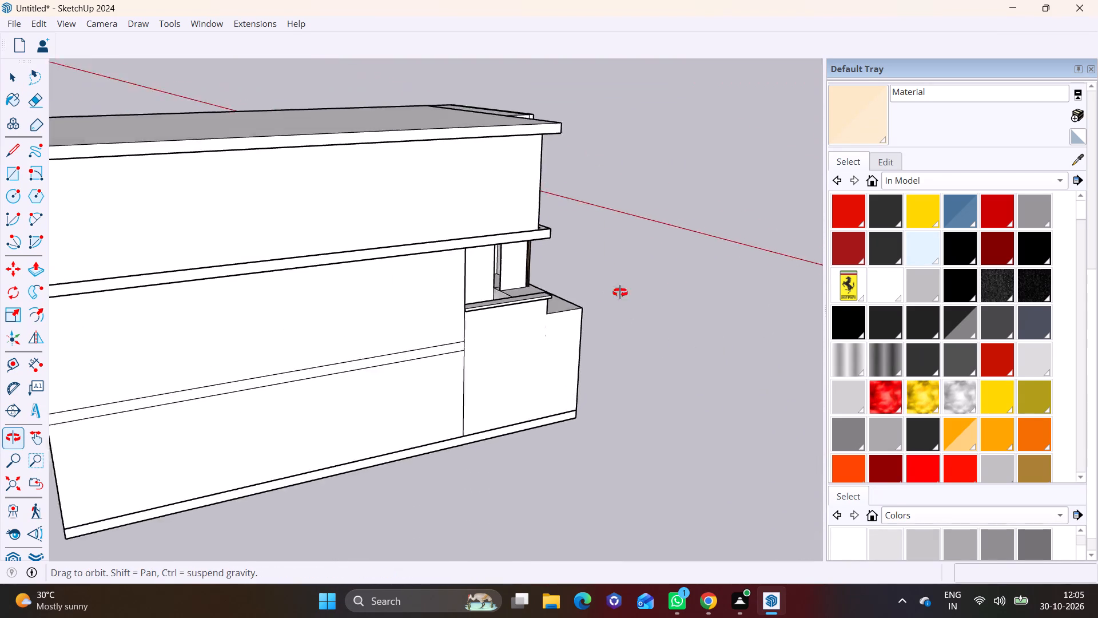
{"action": "middle_click_drag", "start_coordinate": [620, 292], "coordinate": [60, 318]}
{"action": "scroll", "coordinate": [607, 306], "scroll_direction": "up", "scroll_amount": 3}
{"action": "middle_click_drag", "start_coordinate": [647, 313], "coordinate": [283, 274]}
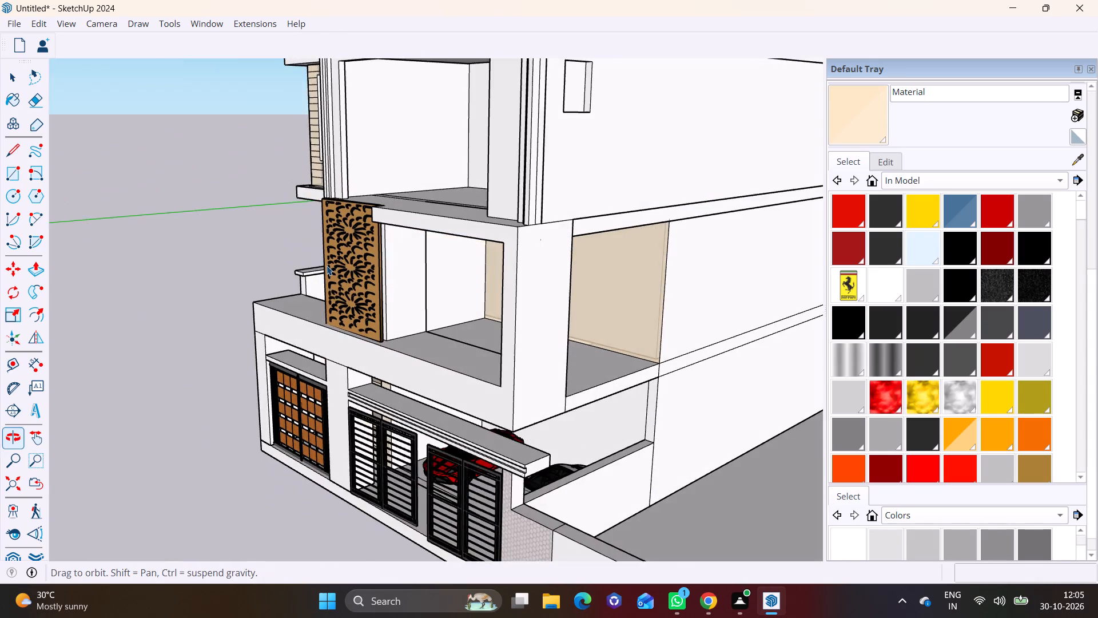
Draw a narrow 10' high rectangle on the beige wall at the outer rear edge of the middle-floor side opening.
{"action": "scroll", "coordinate": [642, 288], "scroll_direction": "up", "scroll_amount": 3}
{"action": "middle_click_drag", "start_coordinate": [631, 285], "coordinate": [499, 276]}
{"action": "middle_click_drag", "start_coordinate": [519, 291], "coordinate": [594, 228]}
{"action": "scroll", "coordinate": [586, 239], "scroll_direction": "up", "scroll_amount": 2}
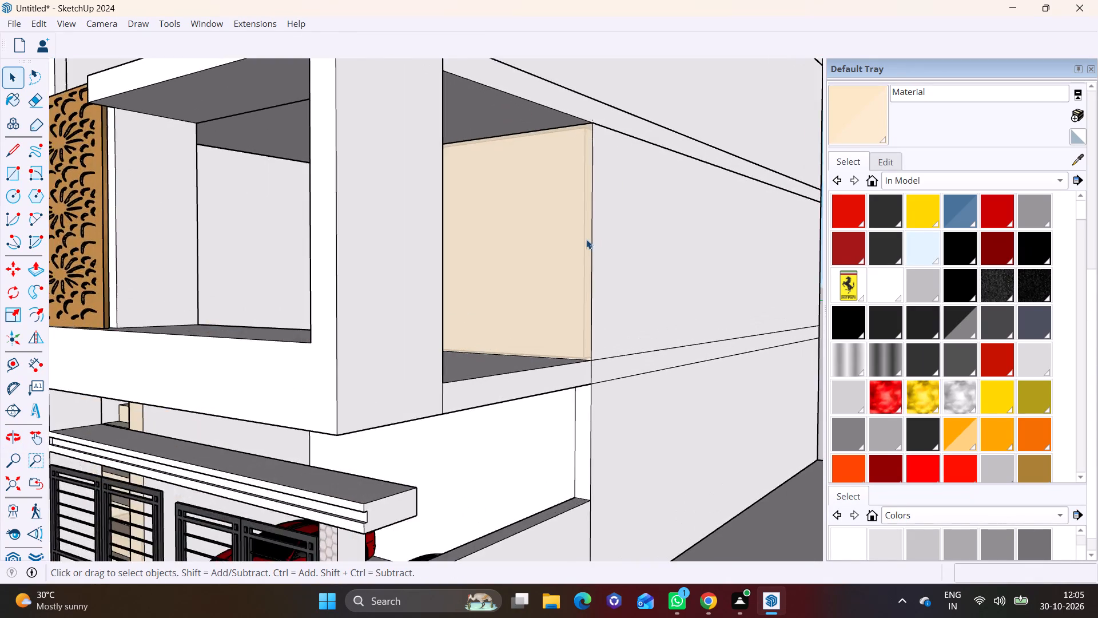
{"action": "scroll", "coordinate": [586, 239], "scroll_direction": "up", "scroll_amount": 2}
{"action": "middle_click_drag", "start_coordinate": [587, 277], "coordinate": [630, 320]}
{"action": "scroll", "coordinate": [630, 320], "scroll_direction": "up", "scroll_amount": 1}
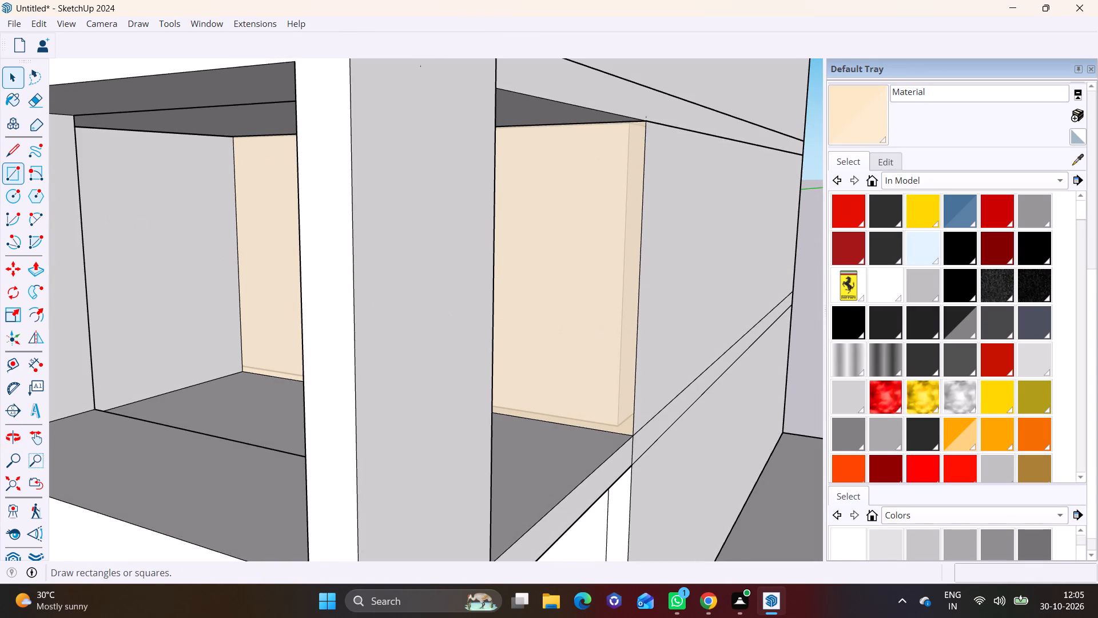
{"action": "left_click", "coordinate": [14, 180]}
{"action": "left_click", "coordinate": [630, 434]}
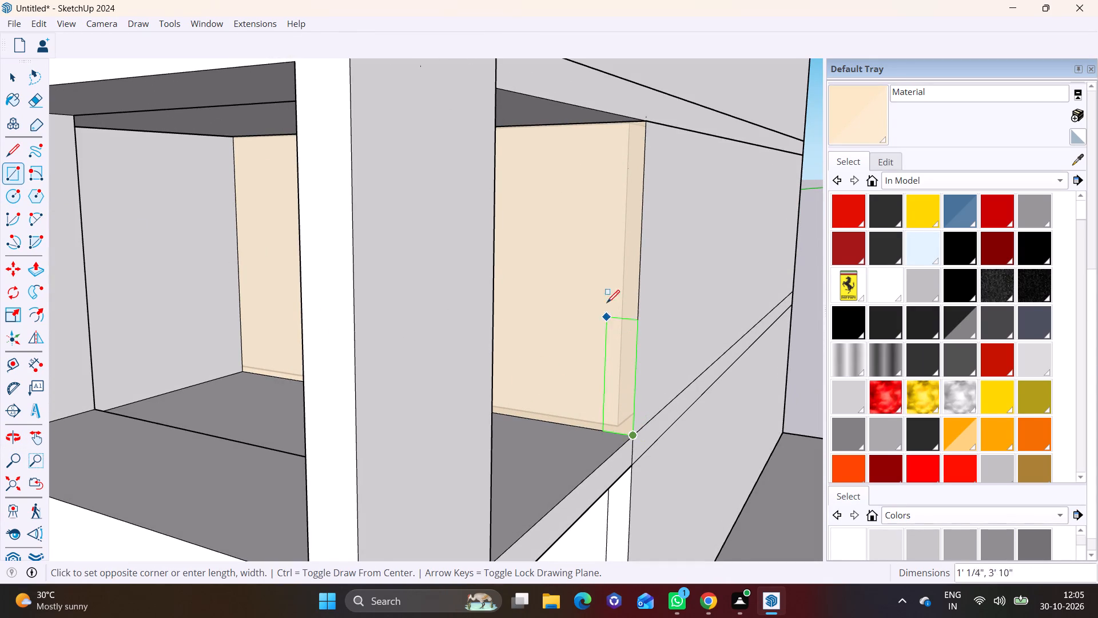
{"action": "left_click", "coordinate": [627, 123]}
{"action": "key", "text": "space"}
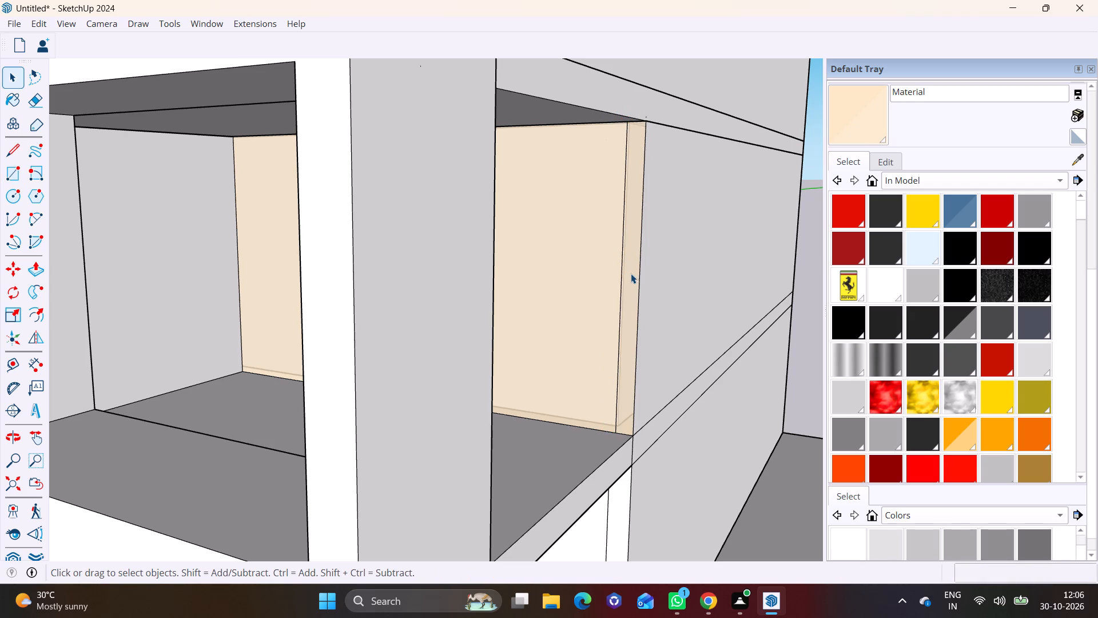
Pull the narrow strip forward about 10' 2 15/16" to the front pillar, closing the middle-floor side opening with a wall.
{"action": "left_click", "coordinate": [631, 274]}
{"action": "left_click", "coordinate": [32, 266]}
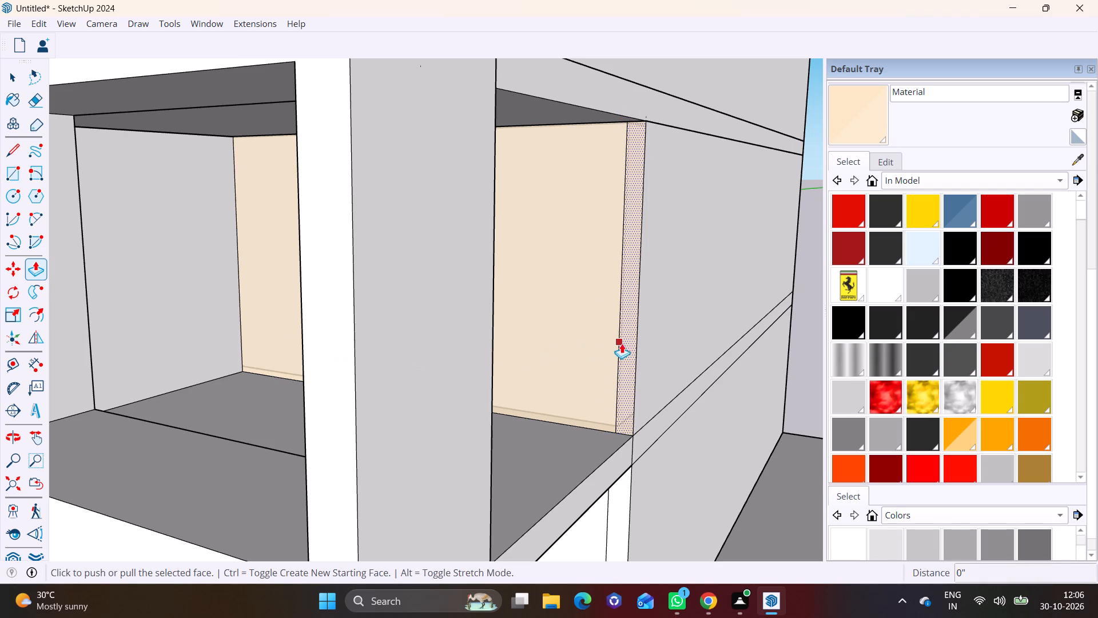
{"action": "left_click", "coordinate": [622, 343]}
{"action": "left_click", "coordinate": [473, 435]}
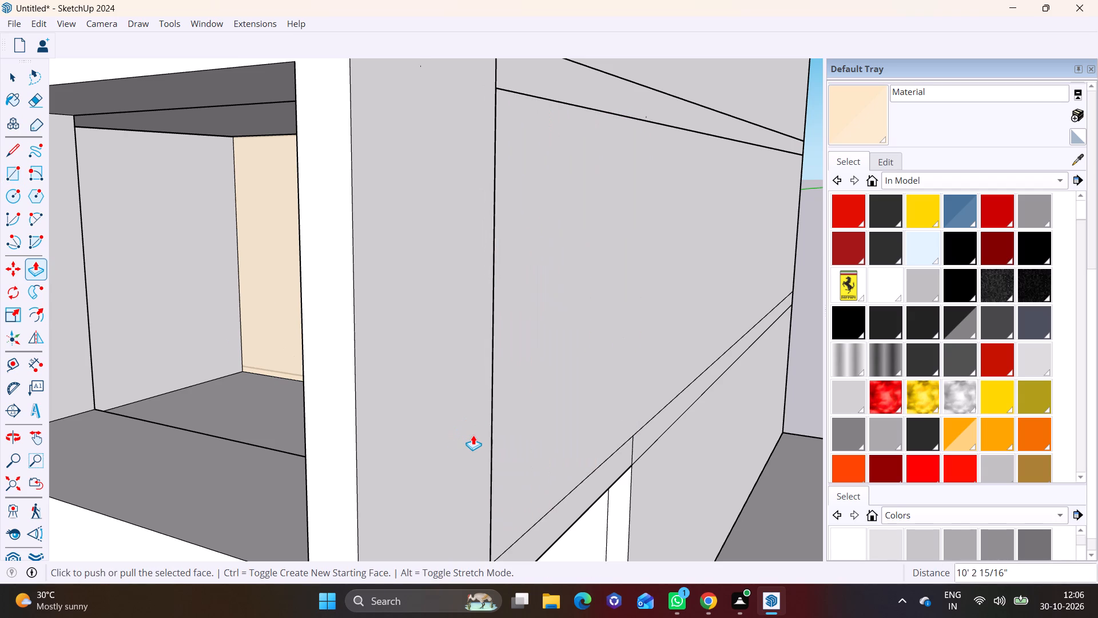
Draw a window rectangle about 12' 2 1/4" wide by 8' 4 1/8" high on the middle-floor side wall.
{"action": "scroll", "coordinate": [465, 435], "scroll_direction": "down", "scroll_amount": 6}
{"action": "middle_click_drag", "start_coordinate": [474, 439], "coordinate": [422, 378], "text": "shift"}
{"action": "middle_click_drag", "start_coordinate": [446, 394], "coordinate": [355, 381]}
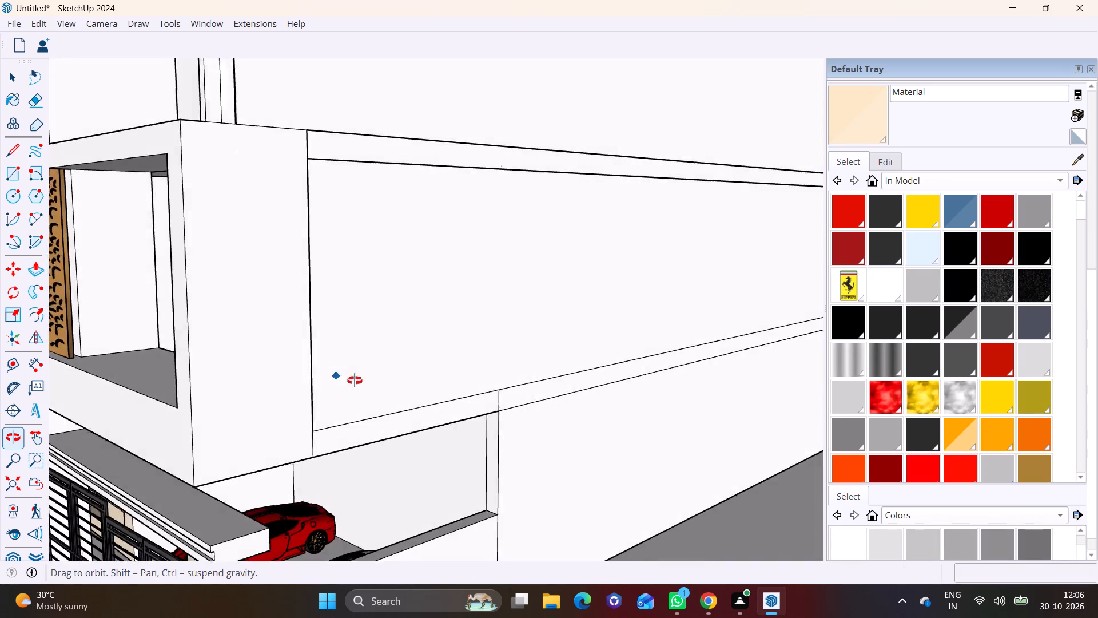
{"action": "middle_click_drag", "start_coordinate": [355, 381], "coordinate": [296, 373]}
{"action": "scroll", "coordinate": [317, 359], "scroll_direction": "down", "scroll_amount": 5}
{"action": "middle_click_drag", "start_coordinate": [351, 324], "coordinate": [399, 442], "text": "shift"}
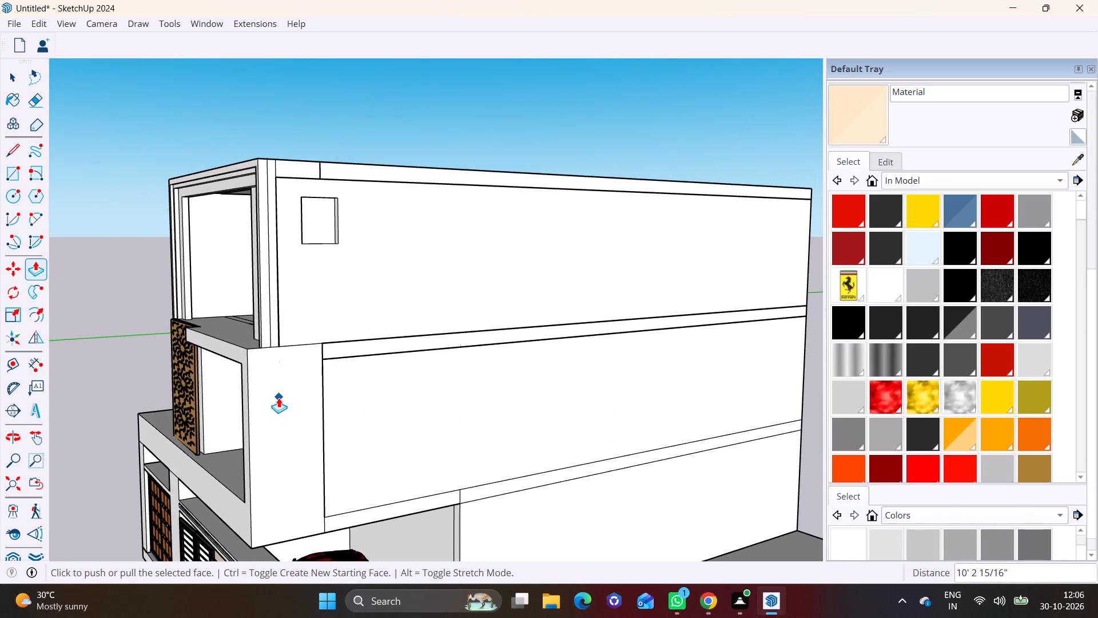
{"action": "key", "text": "space"}
{"action": "left_click", "coordinate": [11, 174]}
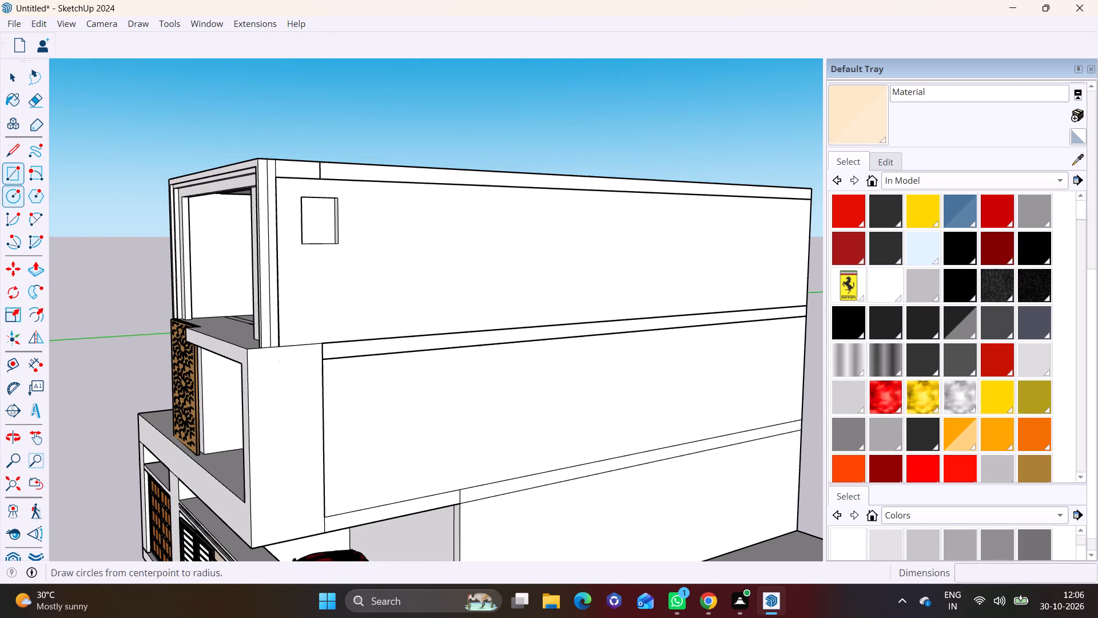
{"action": "scroll", "coordinate": [462, 362], "scroll_direction": "down", "scroll_amount": 1}
{"action": "middle_click_drag", "start_coordinate": [462, 362], "coordinate": [420, 286], "text": "shift"}
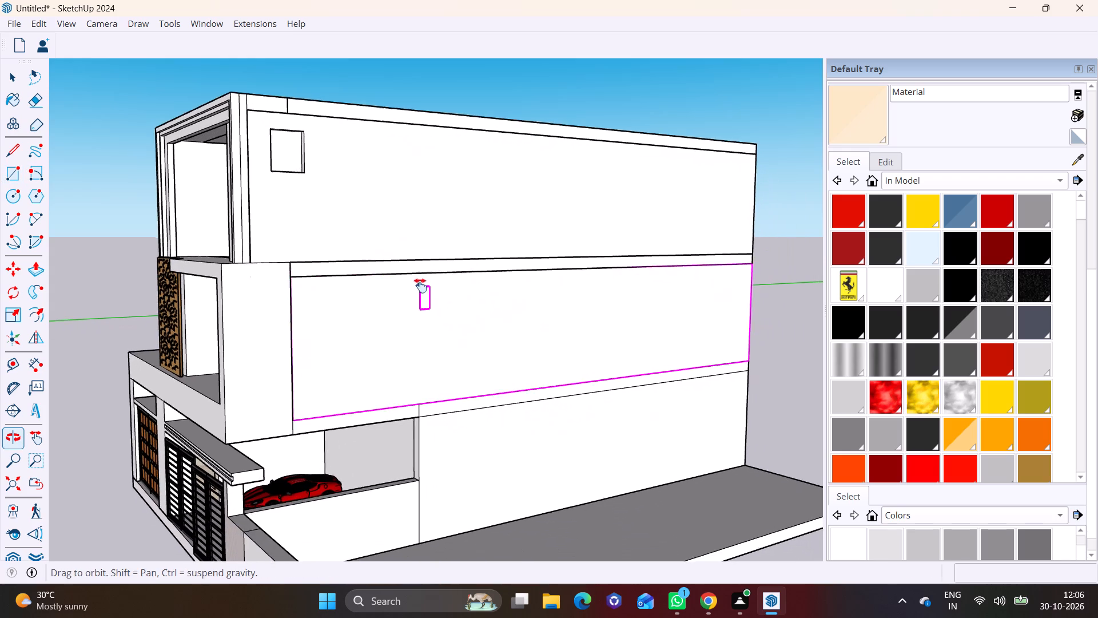
{"action": "middle_click_drag", "start_coordinate": [420, 286], "coordinate": [420, 284], "text": "shift"}
{"action": "scroll", "coordinate": [433, 324], "scroll_direction": "up", "scroll_amount": 2}
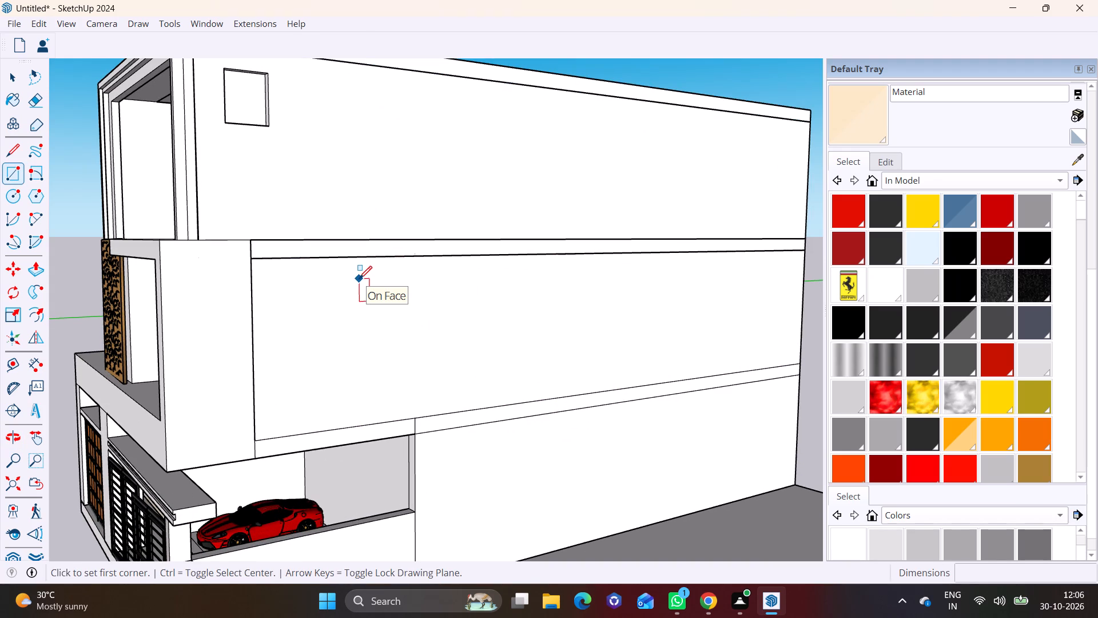
{"action": "left_click", "coordinate": [357, 274]}
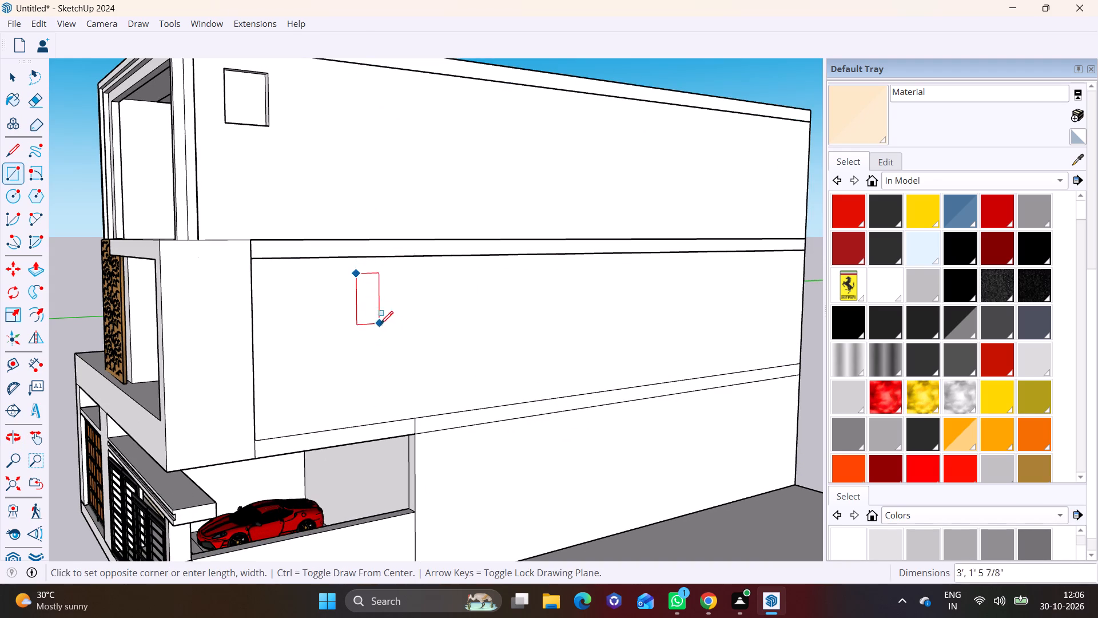
{"action": "left_click", "coordinate": [520, 393]}
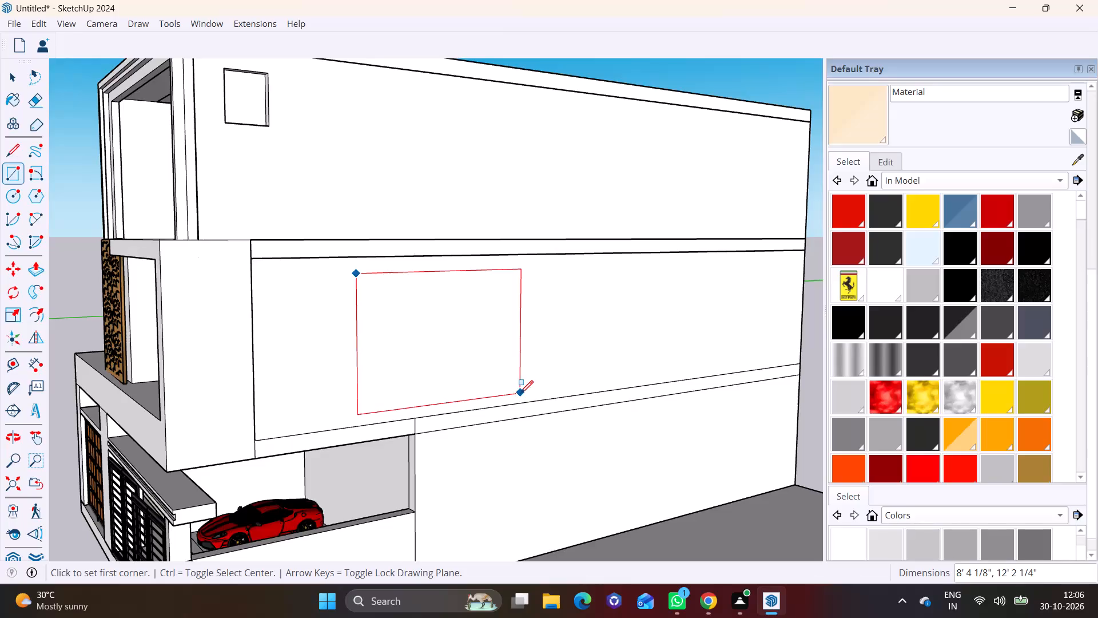
Draw a matching rectangle about 11' 11 9/16" wide by 8' 7/8" high on the top-floor side wall, directly above the middle-floor one.
{"action": "scroll", "coordinate": [511, 334], "scroll_direction": "down", "scroll_amount": 1}
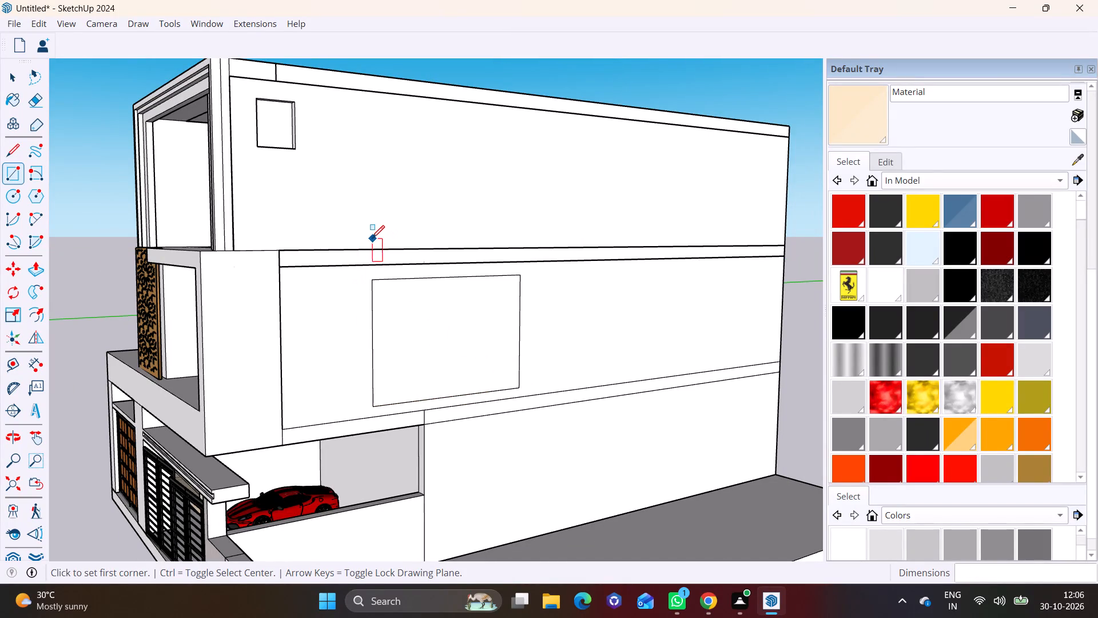
{"action": "left_click", "coordinate": [372, 236]}
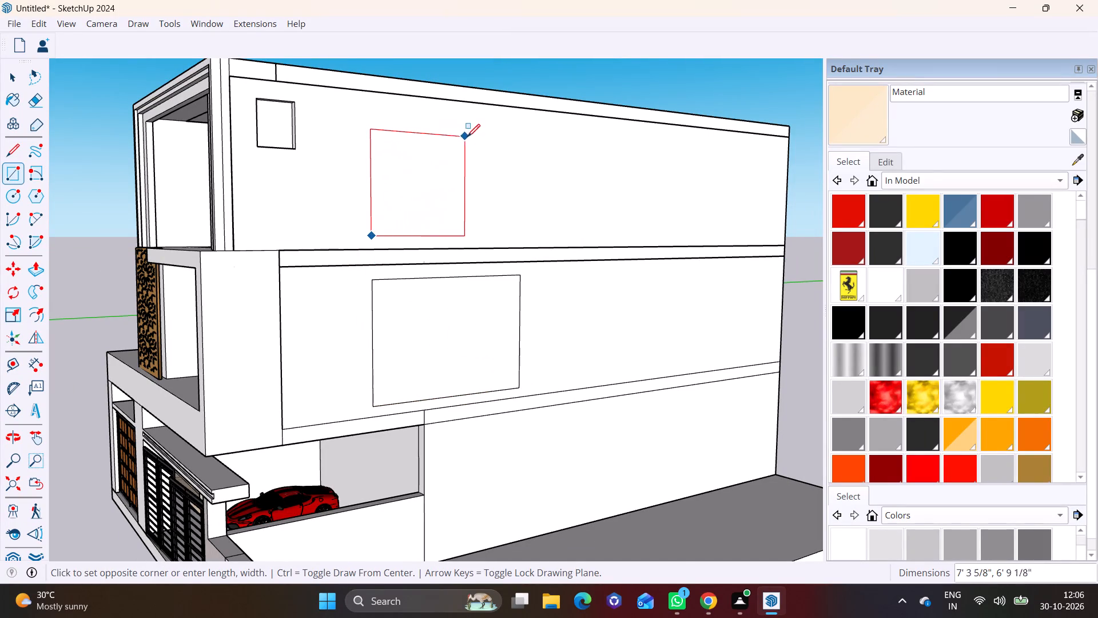
{"action": "left_click", "coordinate": [519, 122]}
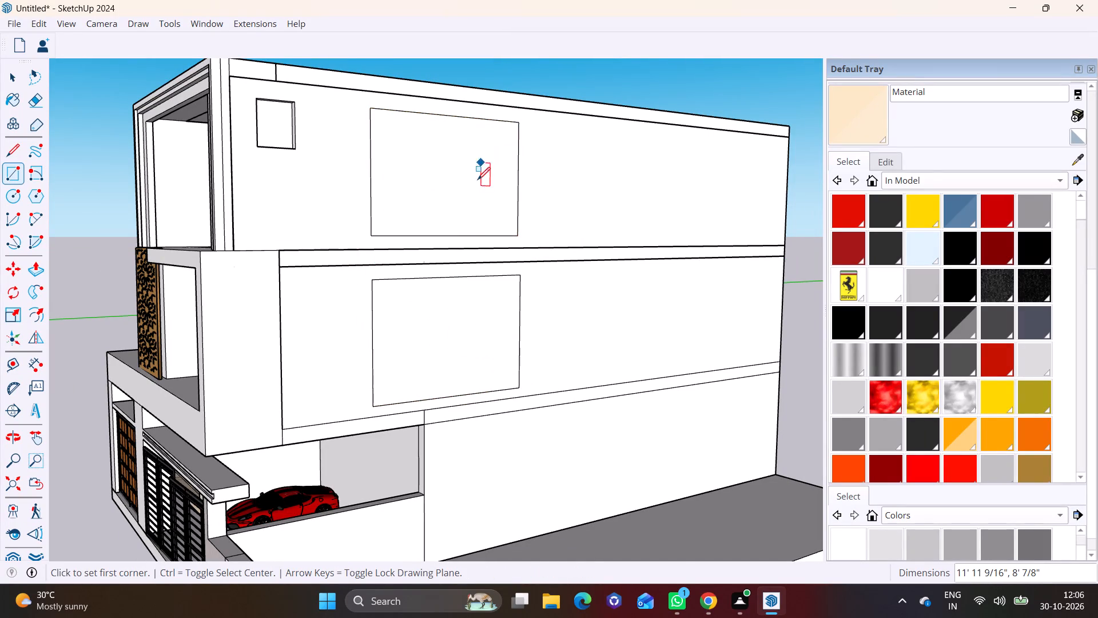
Offset the large top-floor side-wall rectangle inward about 1' 3 5/16" to outline a window frame.
{"action": "scroll", "coordinate": [474, 244], "scroll_direction": "down", "scroll_amount": 2}
{"action": "middle_click_drag", "start_coordinate": [479, 246], "coordinate": [408, 338], "text": "shift"}
{"action": "key", "text": "space"}
{"action": "left_click", "coordinate": [388, 287]}
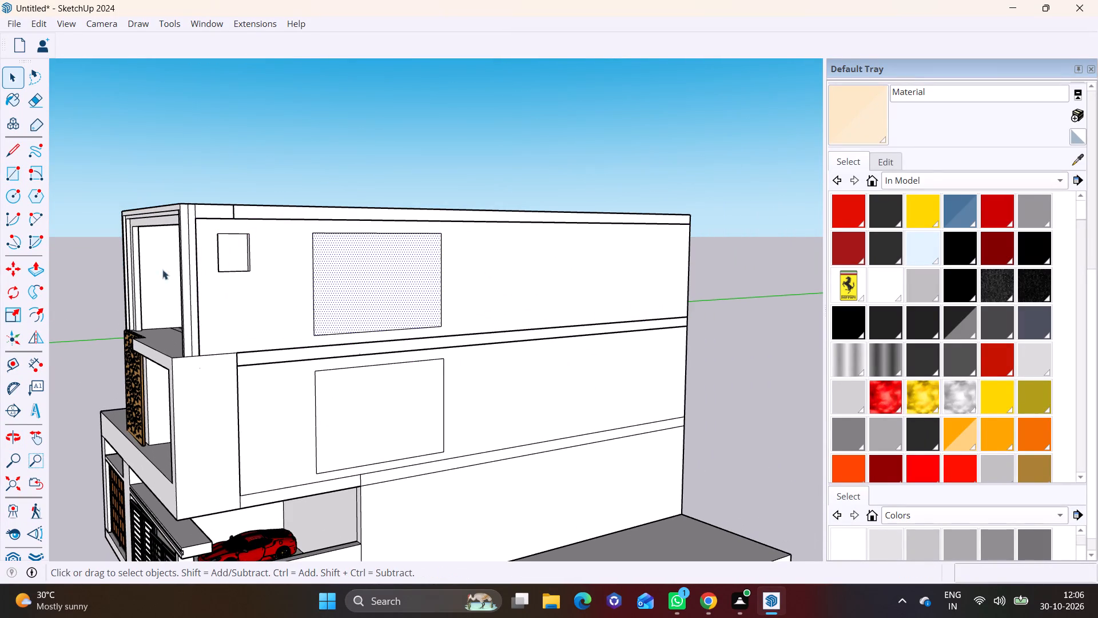
{"action": "left_click", "coordinate": [37, 307]}
{"action": "left_click", "coordinate": [377, 304]}
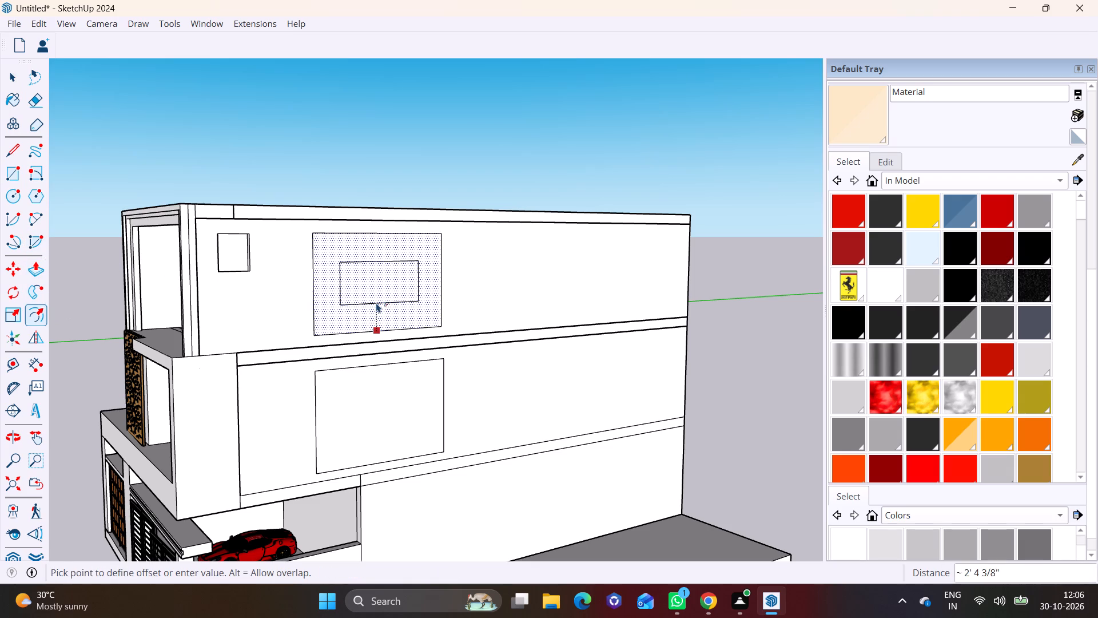
{"action": "left_click", "coordinate": [357, 318]}
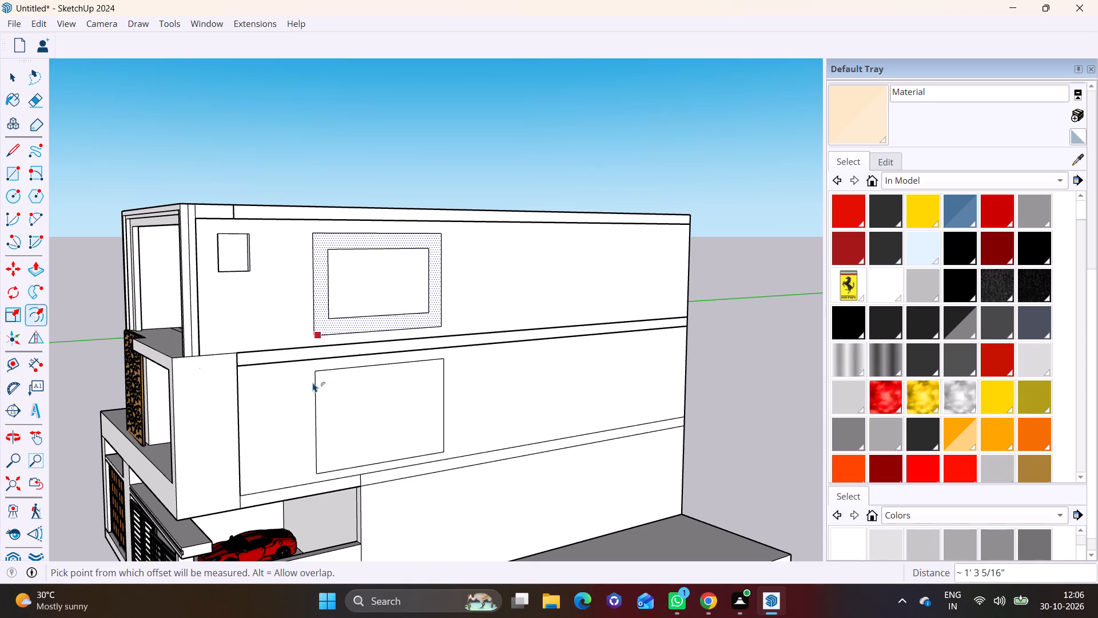
Offset the middle-floor side-wall rectangle inward by the same distance as the top-floor one.
{"action": "key", "text": "space"}
{"action": "left_click", "coordinate": [353, 397]}
{"action": "left_click", "coordinate": [41, 316]}
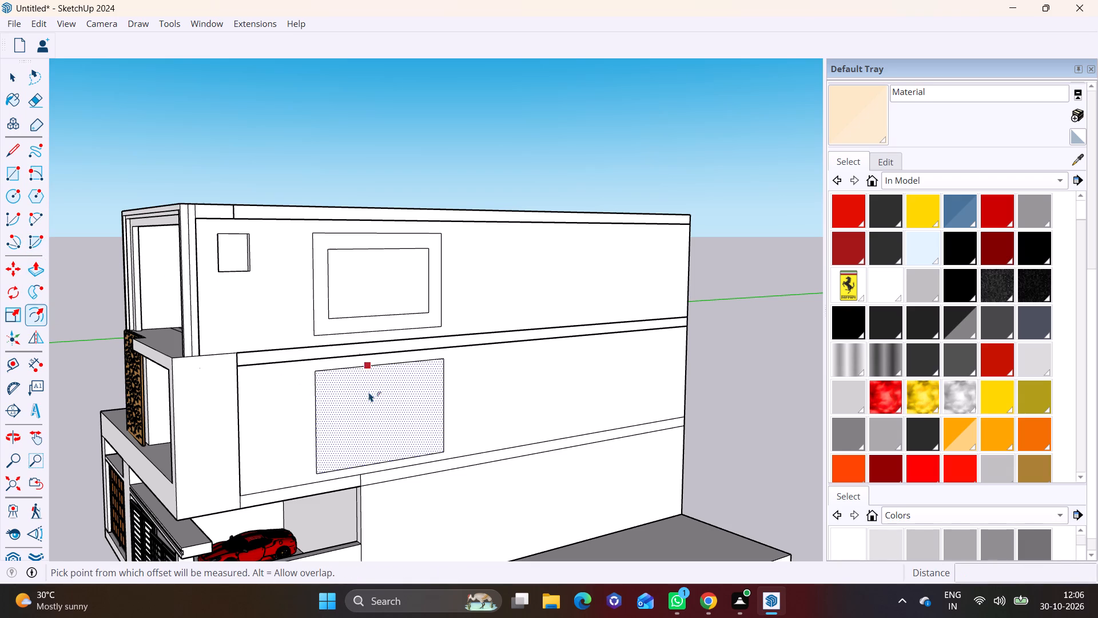
{"action": "double_click", "coordinate": [370, 392]}
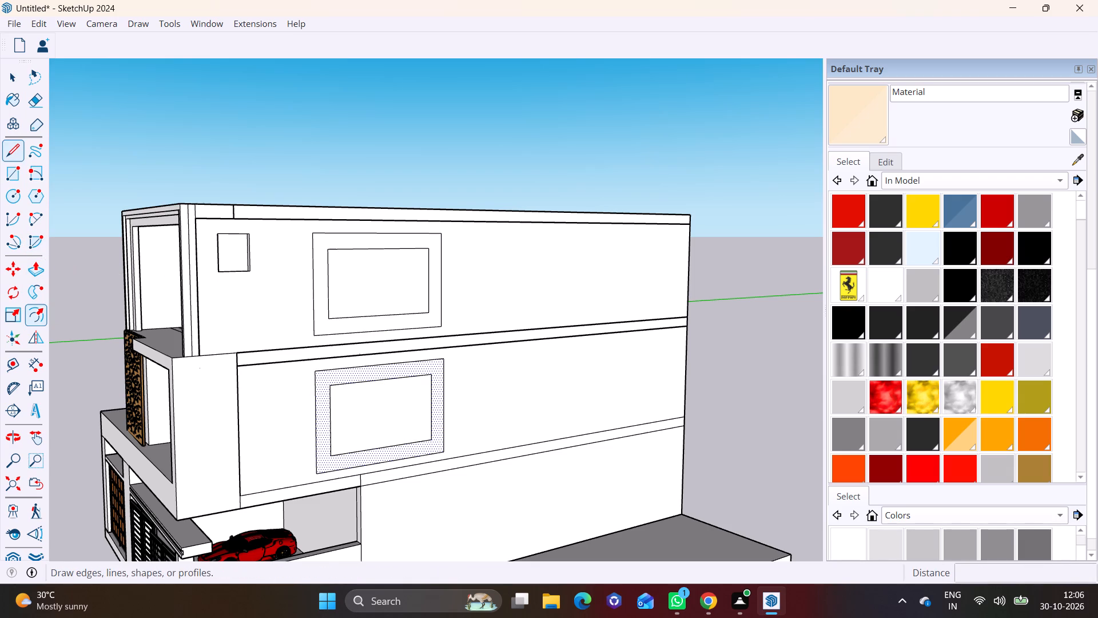
Push/Pull the frame face of the middle-floor side-wall window outward so it projects from the wall.
{"action": "left_click", "coordinate": [37, 260]}
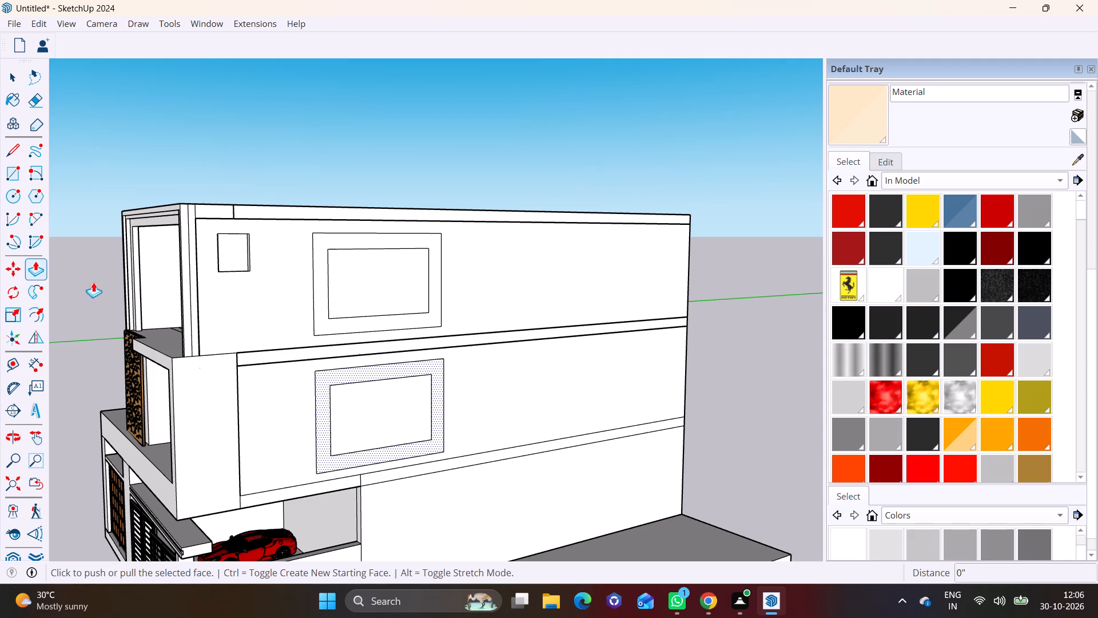
{"action": "left_click", "coordinate": [321, 417]}
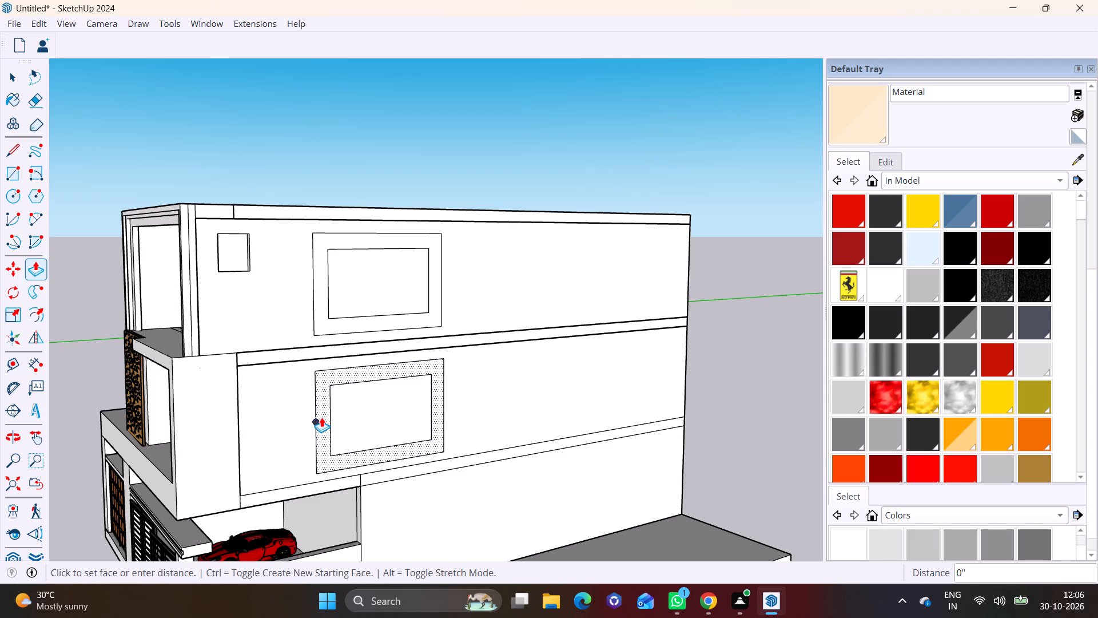
{"action": "left_click", "coordinate": [326, 422]}
{"action": "key", "text": "space"}
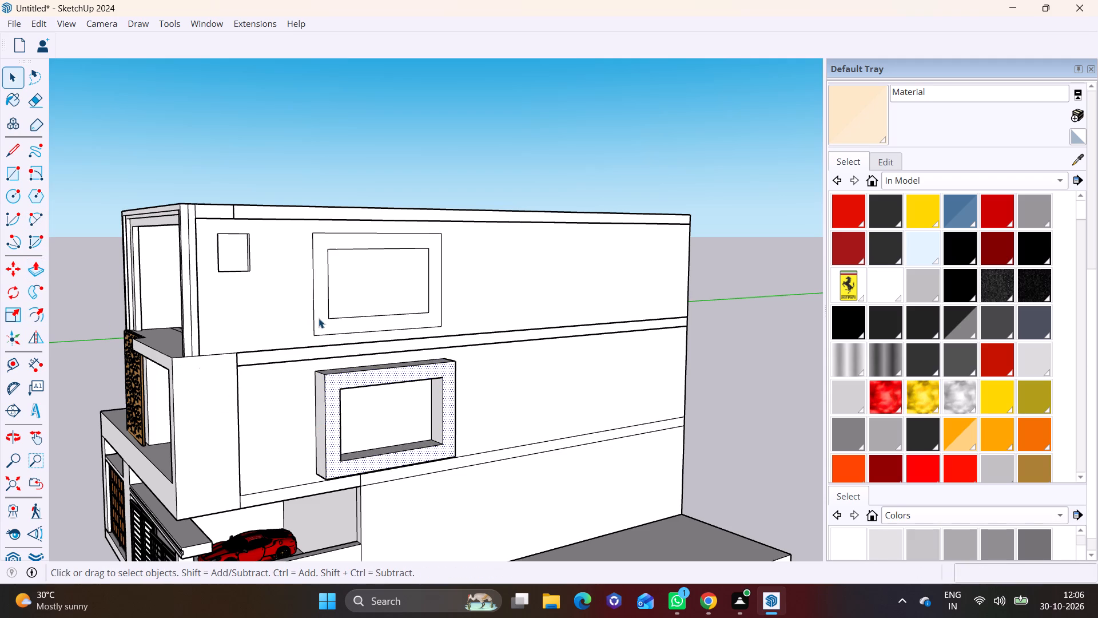
Extrude the top-floor side-wall window frame outward by the same distance as the middle-floor frame.
{"action": "left_click", "coordinate": [319, 318]}
{"action": "left_click", "coordinate": [38, 269]}
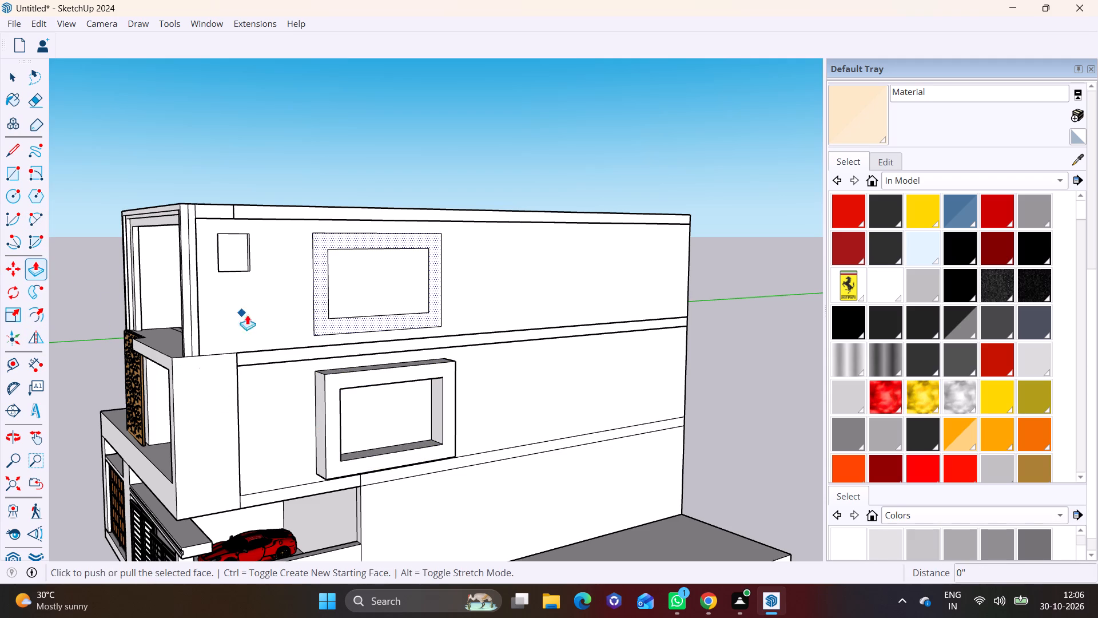
{"action": "double_click", "coordinate": [328, 322]}
{"action": "key", "text": "space"}
Examine the two projecting window frames on the upper side walls from several angles.
{"action": "scroll", "coordinate": [365, 319], "scroll_direction": "up", "scroll_amount": 2}
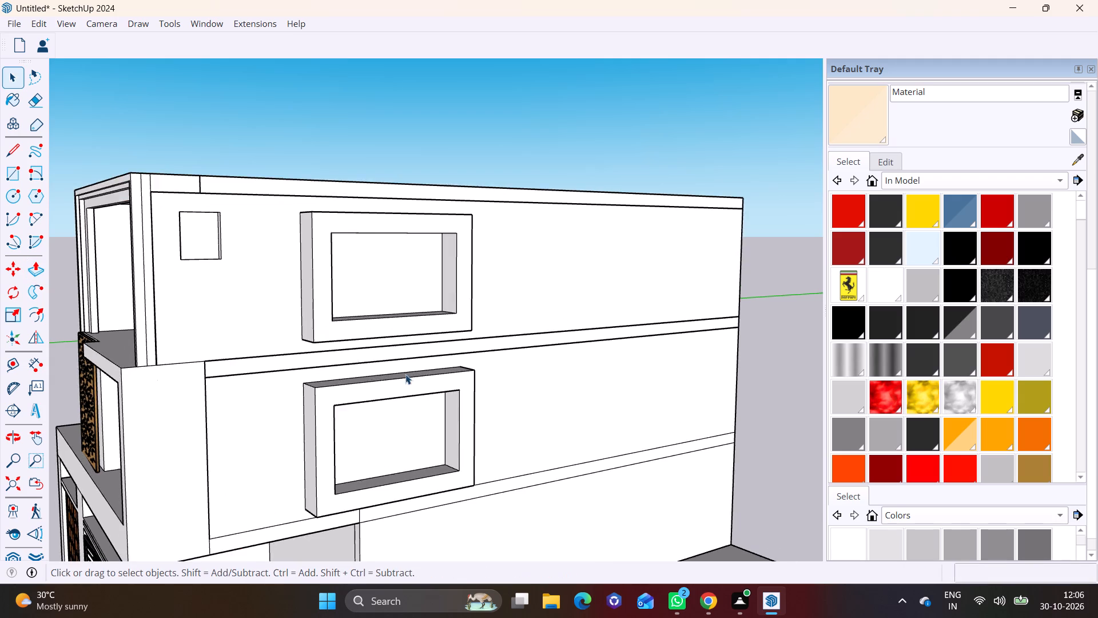
{"action": "middle_click_drag", "start_coordinate": [395, 373], "coordinate": [262, 358]}
{"action": "scroll", "coordinate": [256, 355], "scroll_direction": "down", "scroll_amount": 3}
{"action": "middle_click_drag", "start_coordinate": [252, 355], "coordinate": [248, 353]}
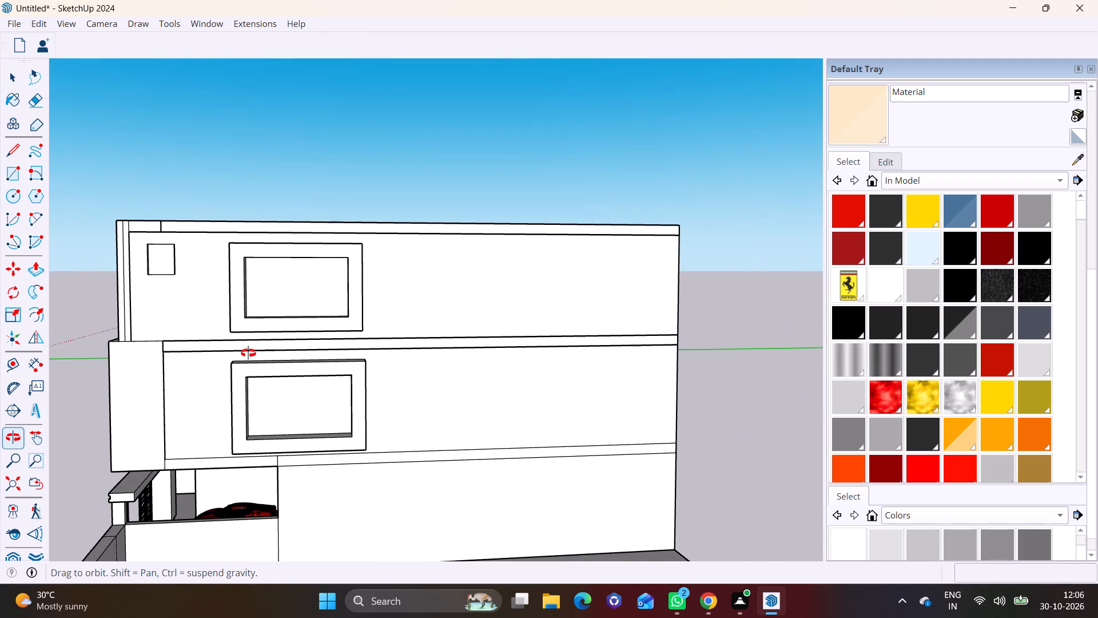
{"action": "middle_click_drag", "start_coordinate": [248, 353], "coordinate": [265, 326]}
{"action": "scroll", "coordinate": [272, 358], "scroll_direction": "up", "scroll_amount": 1}
{"action": "middle_click_drag", "start_coordinate": [283, 342], "coordinate": [276, 341]}
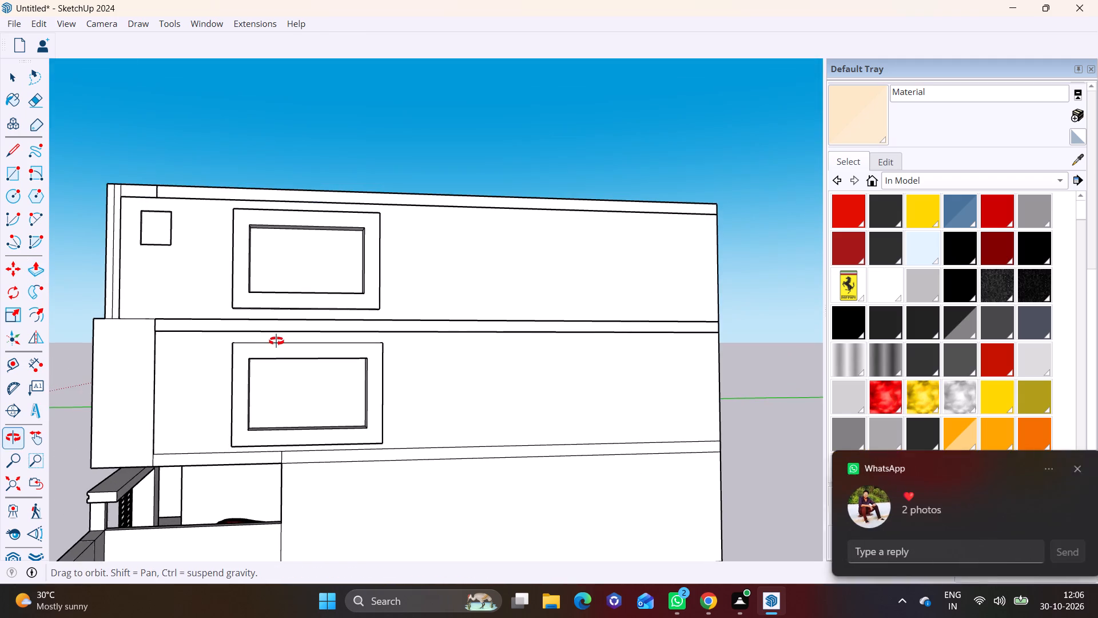
{"action": "middle_click_drag", "start_coordinate": [276, 341], "coordinate": [346, 365]}
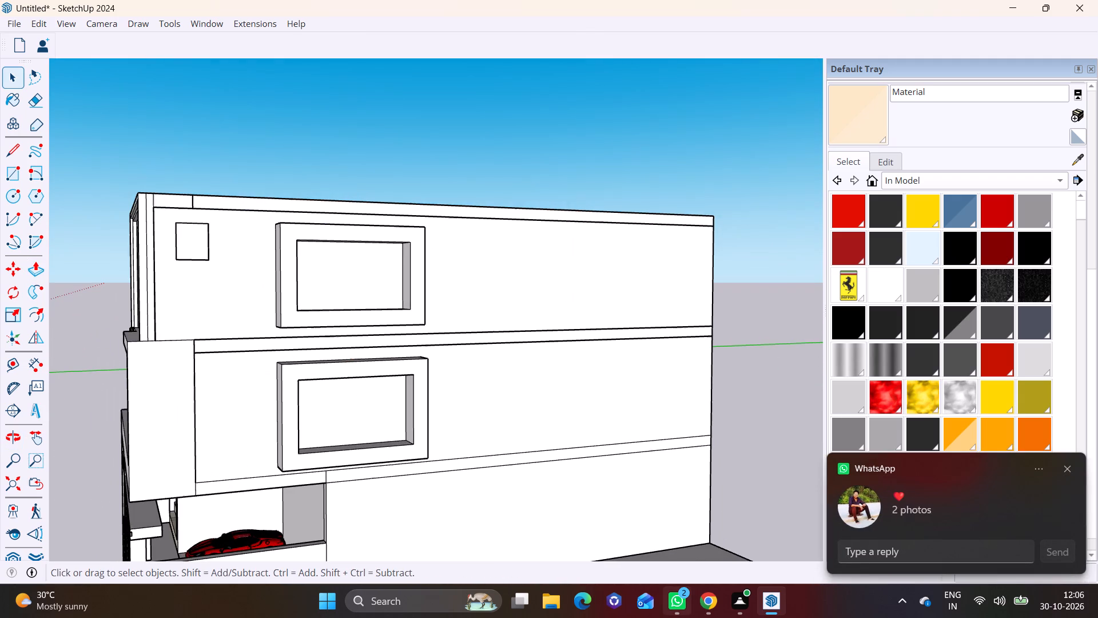
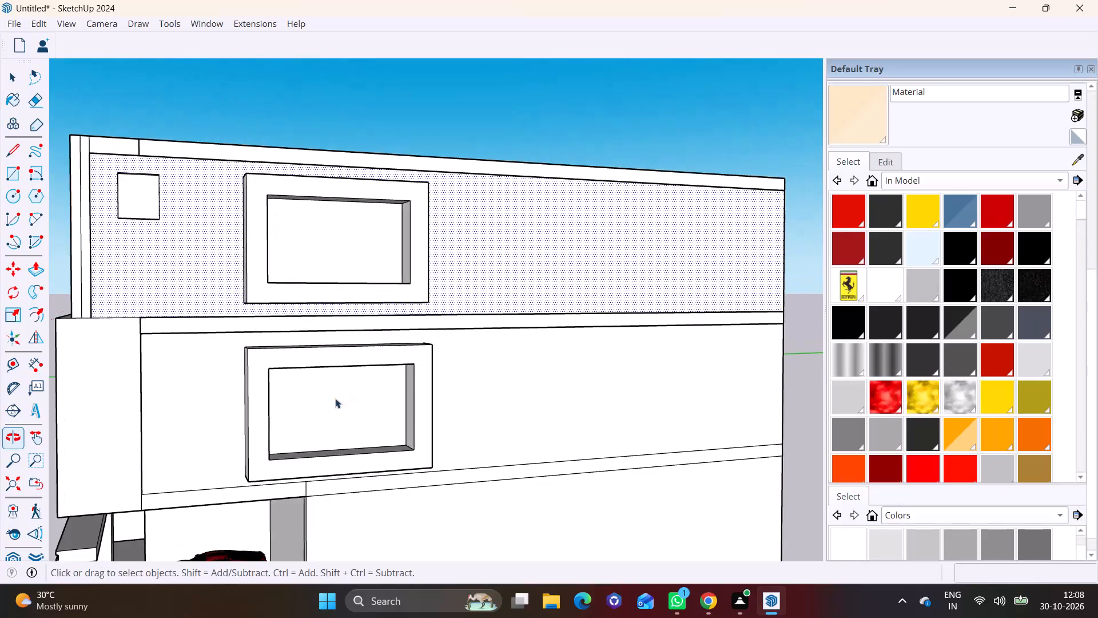
Push/Pull the top inner face of the middle-floor side-wall window frame upward to thin the frame's top.
{"action": "scroll", "coordinate": [329, 390], "scroll_direction": "up", "scroll_amount": 3}
{"action": "middle_click_drag", "start_coordinate": [329, 390], "coordinate": [331, 309]}
{"action": "scroll", "coordinate": [327, 380], "scroll_direction": "up", "scroll_amount": 1}
{"action": "scroll", "coordinate": [332, 307], "scroll_direction": "up", "scroll_amount": 3}
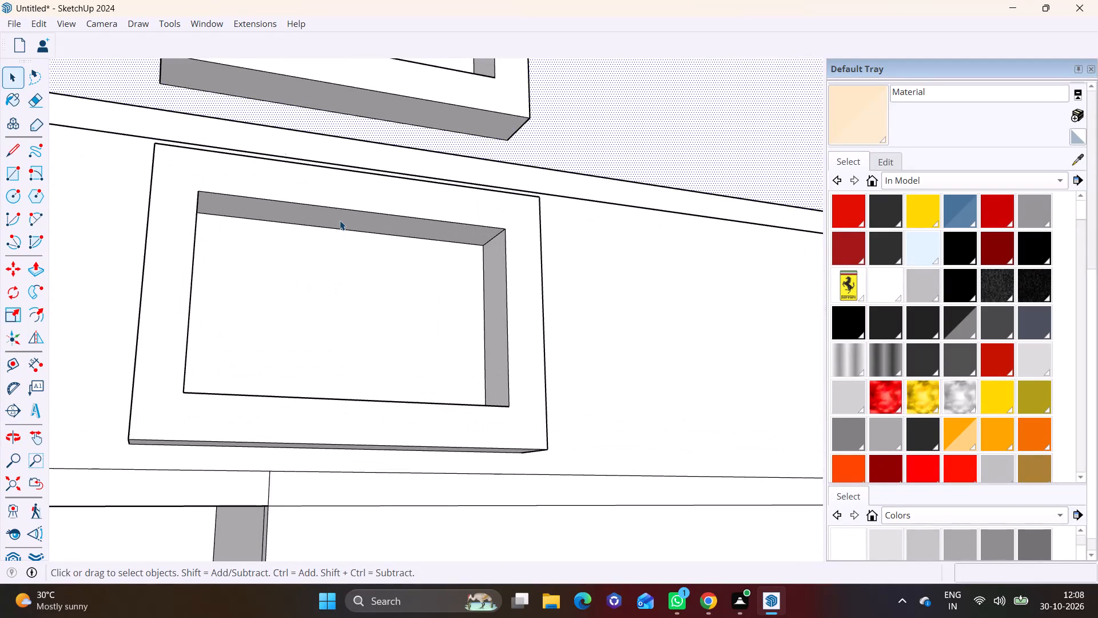
{"action": "left_click", "coordinate": [340, 220]}
{"action": "left_click", "coordinate": [38, 264]}
{"action": "left_click", "coordinate": [289, 216]}
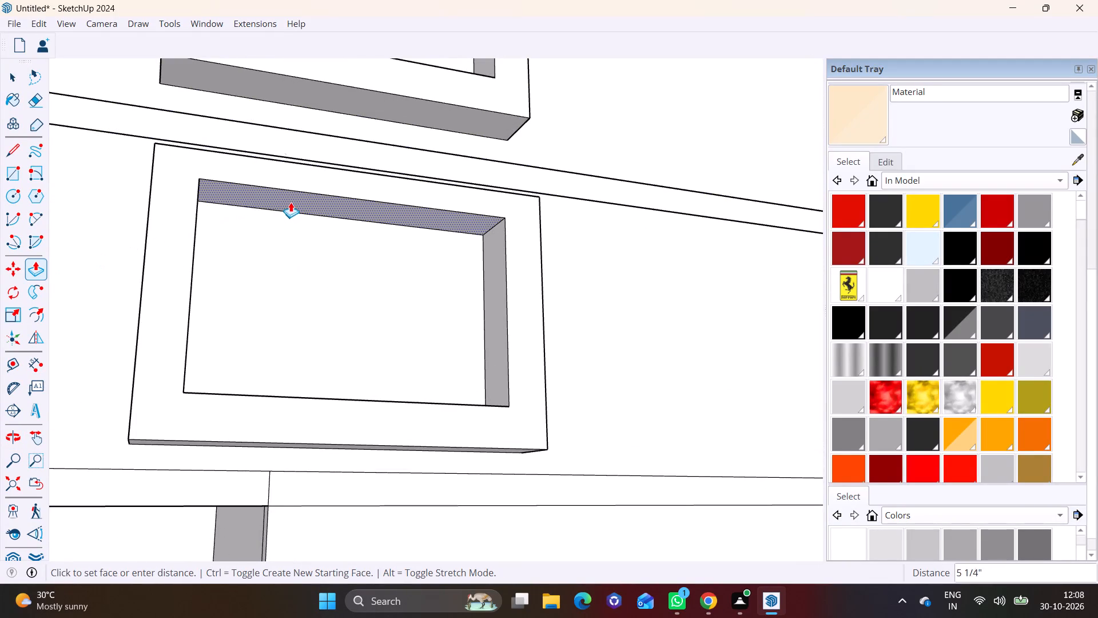
{"action": "left_click", "coordinate": [291, 200]}
Push/Pull the right inner face of the middle-floor window frame outward about 4 9/16" to widen the opening.
{"action": "left_click", "coordinate": [11, 77]}
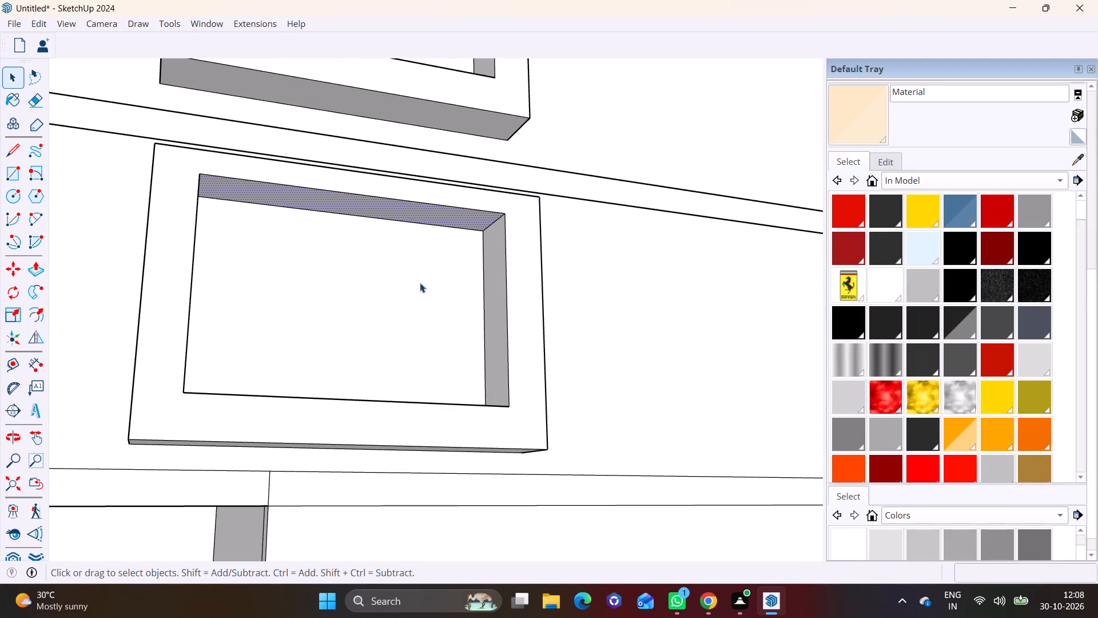
{"action": "left_click", "coordinate": [500, 308]}
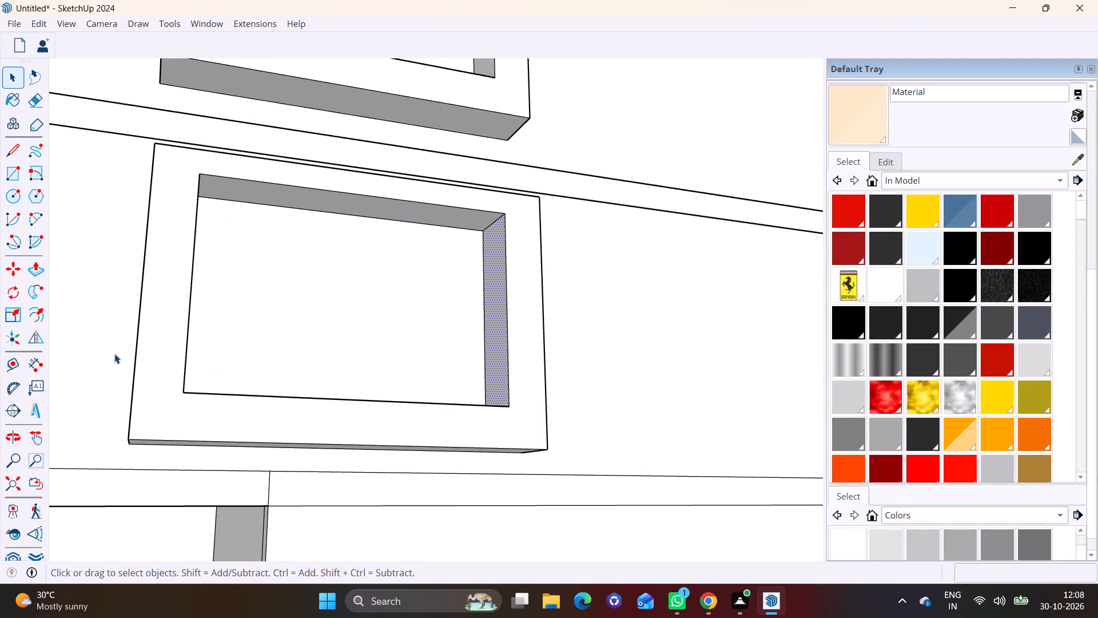
{"action": "left_click", "coordinate": [35, 265]}
{"action": "left_click", "coordinate": [496, 339]}
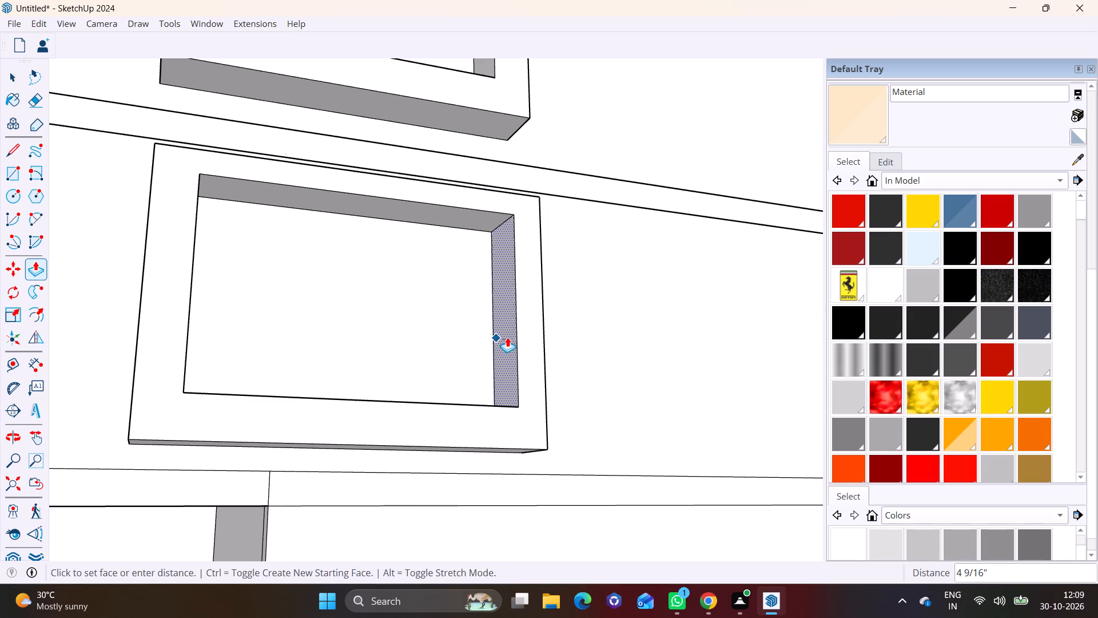
{"action": "left_click", "coordinate": [507, 337]}
Push/Pull the left inner face of the middle-floor window frame outward about 2 7/8" to widen the opening.
{"action": "middle_click_drag", "start_coordinate": [356, 320], "coordinate": [285, 431]}
{"action": "scroll", "coordinate": [266, 424], "scroll_direction": "down", "scroll_amount": 3}
{"action": "middle_click_drag", "start_coordinate": [266, 424], "coordinate": [323, 386]}
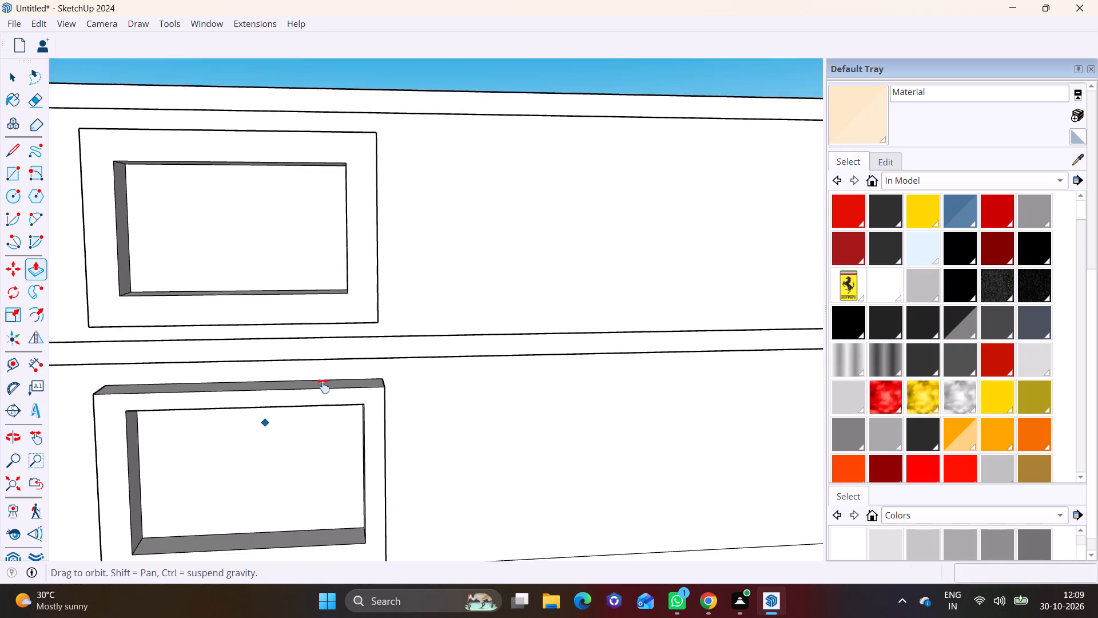
{"action": "middle_click_drag", "start_coordinate": [323, 386], "coordinate": [463, 322]}
{"action": "middle_click_drag", "start_coordinate": [462, 339], "coordinate": [321, 332]}
{"action": "scroll", "coordinate": [233, 354], "scroll_direction": "up", "scroll_amount": 3}
{"action": "key", "text": "space"}
{"action": "left_click", "coordinate": [149, 351]}
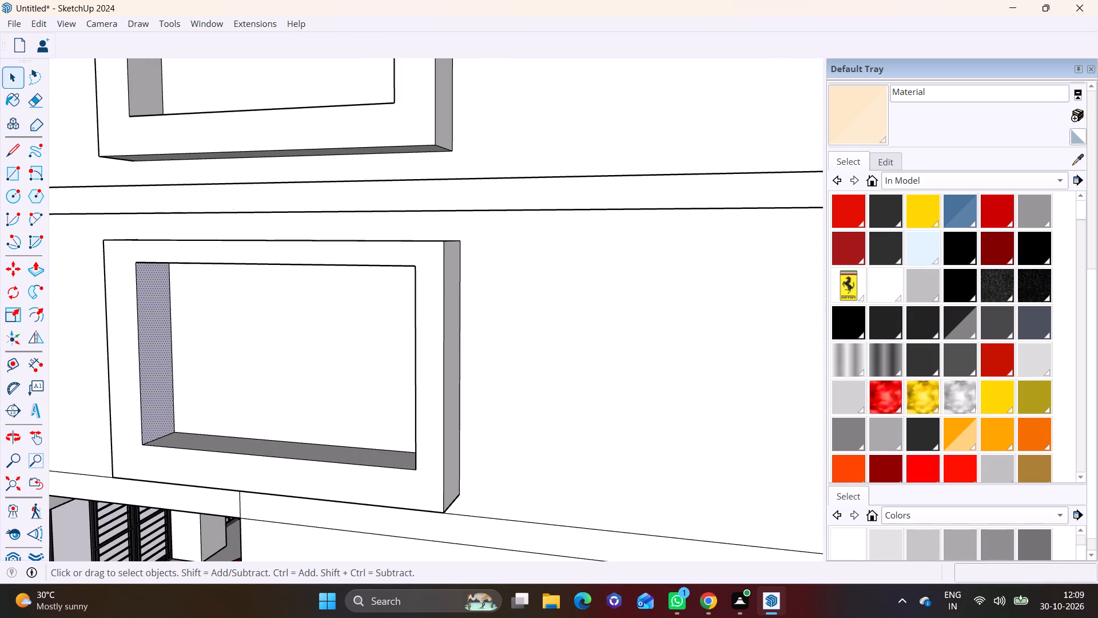
{"action": "left_click", "coordinate": [29, 263]}
{"action": "left_click", "coordinate": [157, 321]}
{"action": "left_click", "coordinate": [151, 320]}
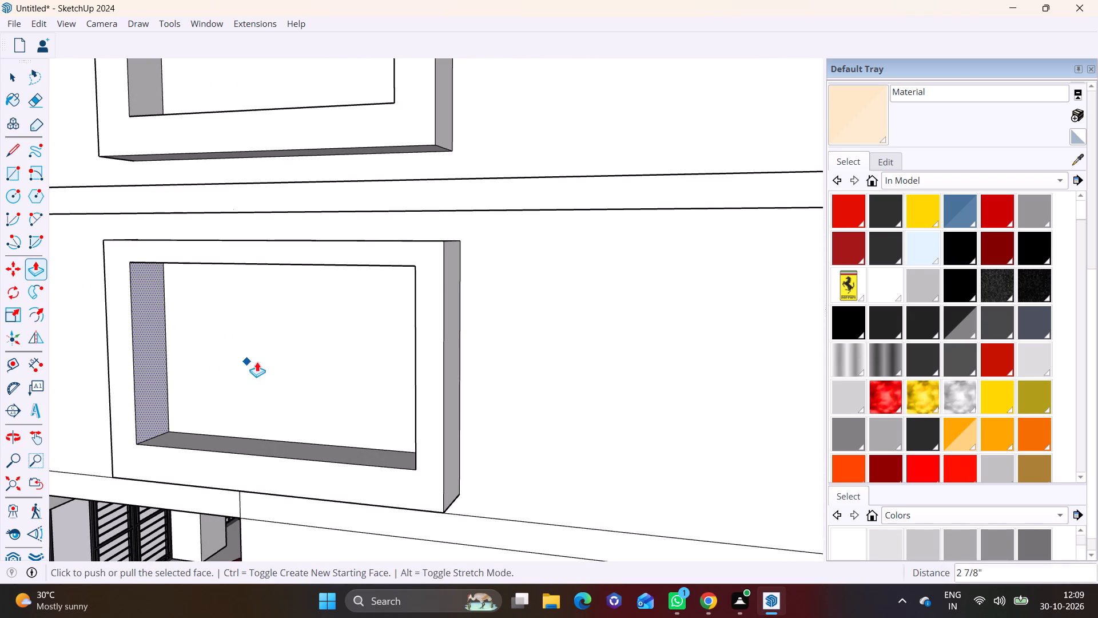
Push/Pull the bottom inner face of the middle-floor window frame downward to thin the frame's lower part.
{"action": "middle_click_drag", "start_coordinate": [257, 362], "coordinate": [401, 332], "text": "shift"}
{"action": "key", "text": "space"}
{"action": "left_click", "coordinate": [404, 411]}
{"action": "left_click", "coordinate": [389, 419]}
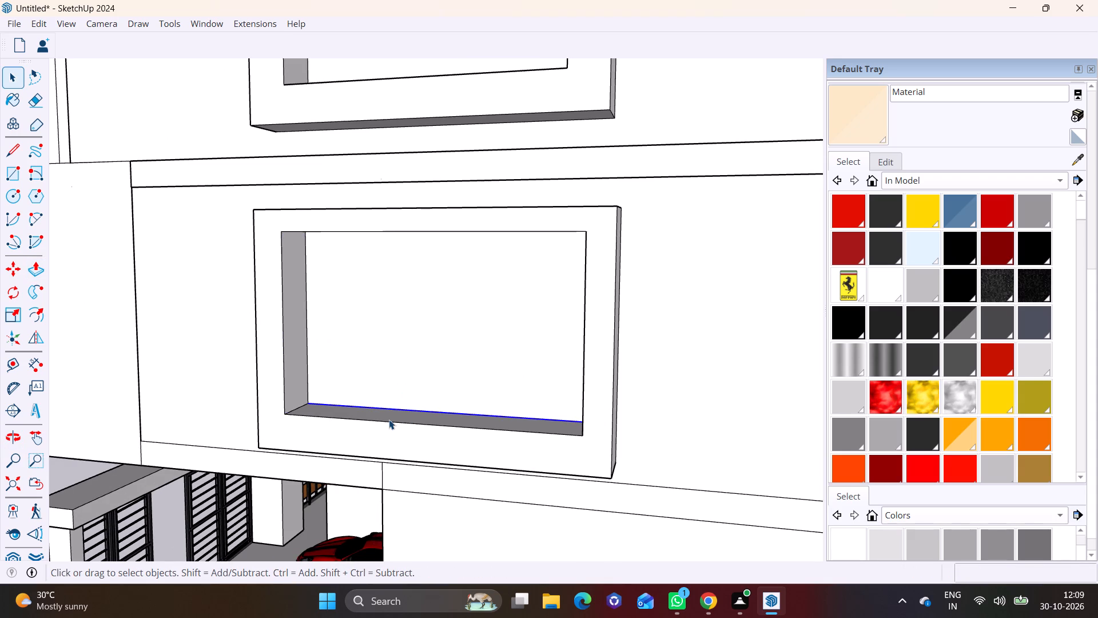
{"action": "left_click", "coordinate": [30, 272]}
{"action": "left_click", "coordinate": [359, 412]}
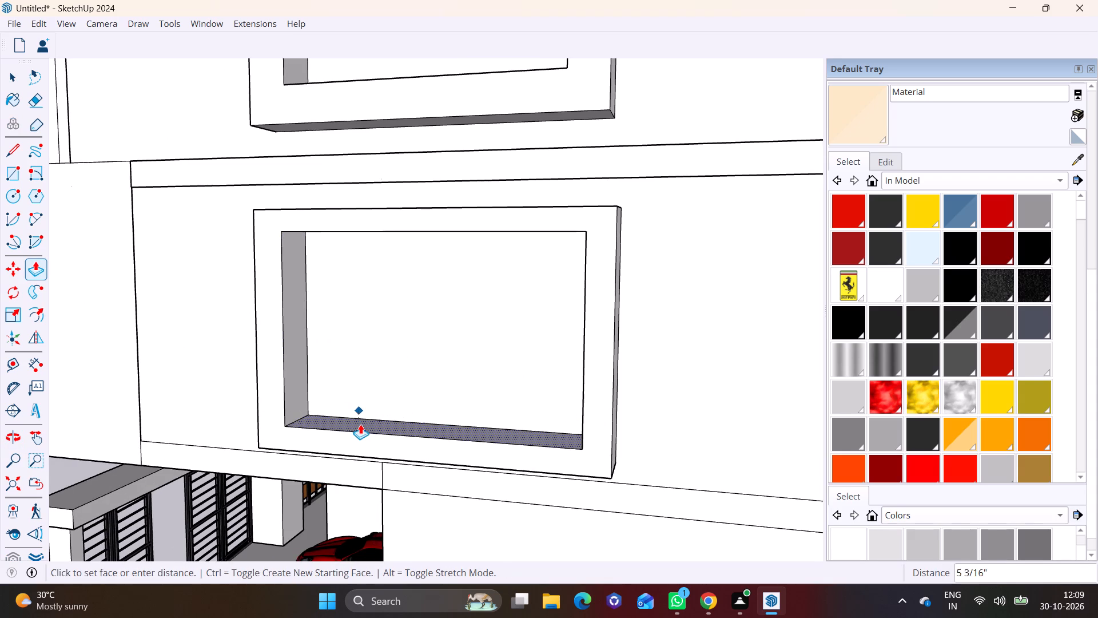
{"action": "left_click", "coordinate": [360, 421]}
{"action": "key", "text": "space"}
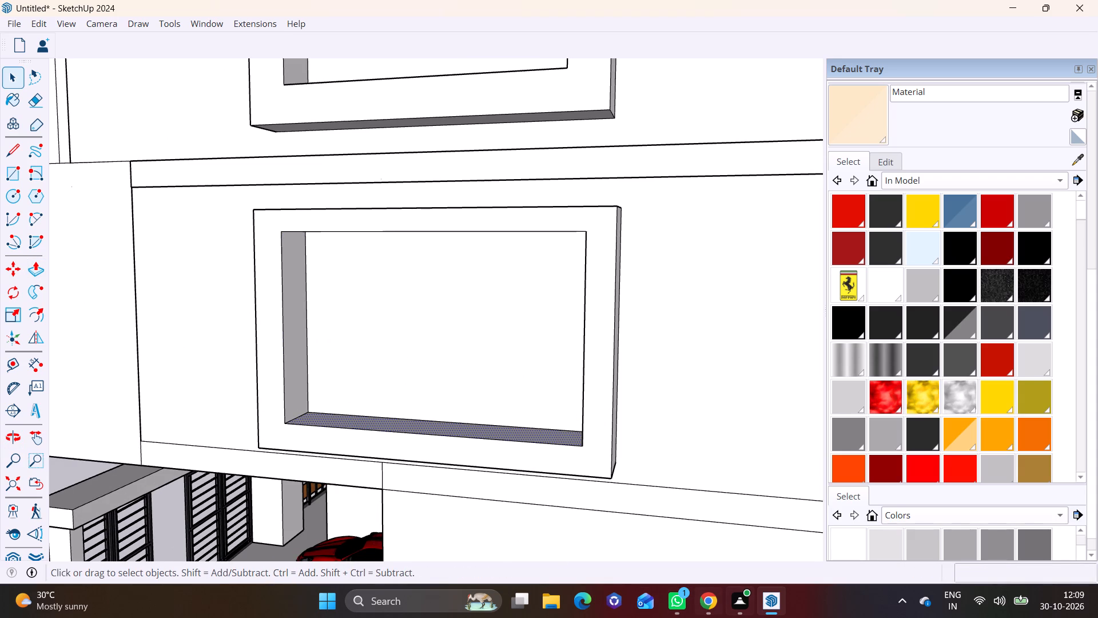
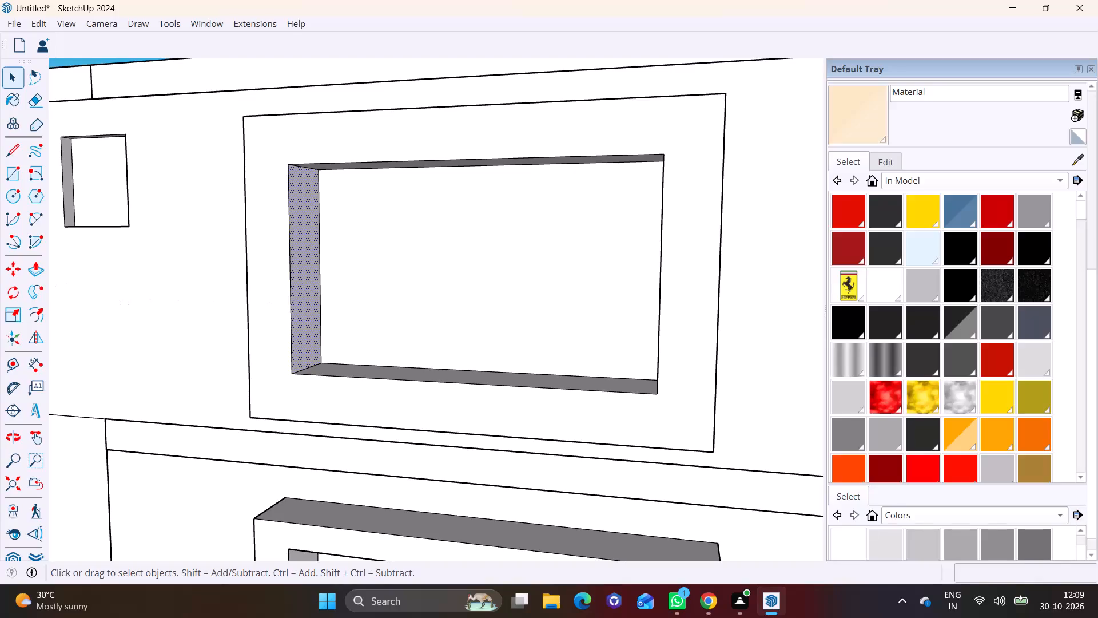
Push/Pull the left inner face of the top-floor side-wall window frame outward to widen the opening.
{"action": "left_click", "coordinate": [35, 270]}
{"action": "left_click", "coordinate": [297, 260]}
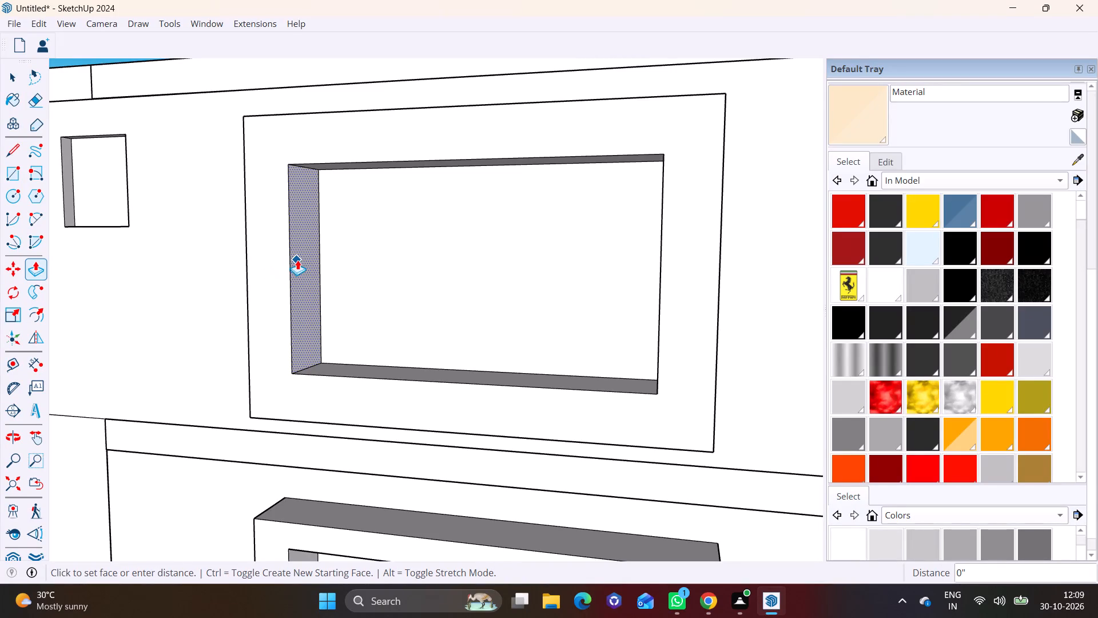
{"action": "left_click", "coordinate": [286, 256]}
{"action": "key", "text": "space"}
Push/Pull the bottom inner face of the top-floor window frame downward about 3 5/8" to thin the frame's lower part.
{"action": "left_click", "coordinate": [377, 371]}
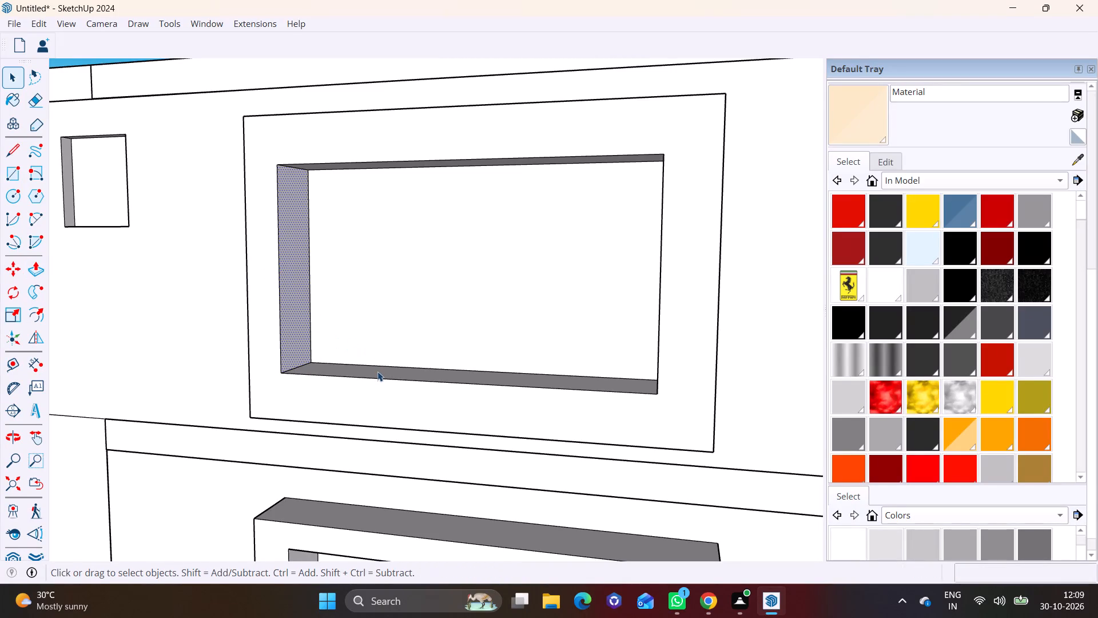
{"action": "left_click", "coordinate": [33, 267]}
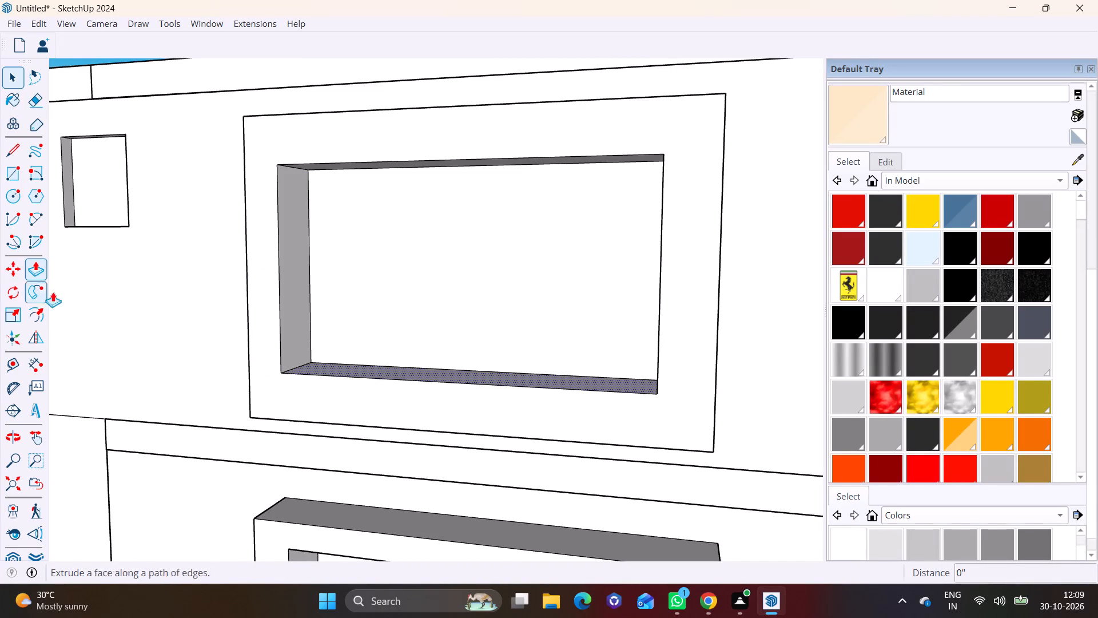
{"action": "left_click", "coordinate": [337, 366]}
{"action": "left_click", "coordinate": [337, 374]}
Push/Pull the top inner face of the top-floor window frame upward to thin the frame's top.
{"action": "middle_click_drag", "start_coordinate": [428, 346], "coordinate": [535, 303]}
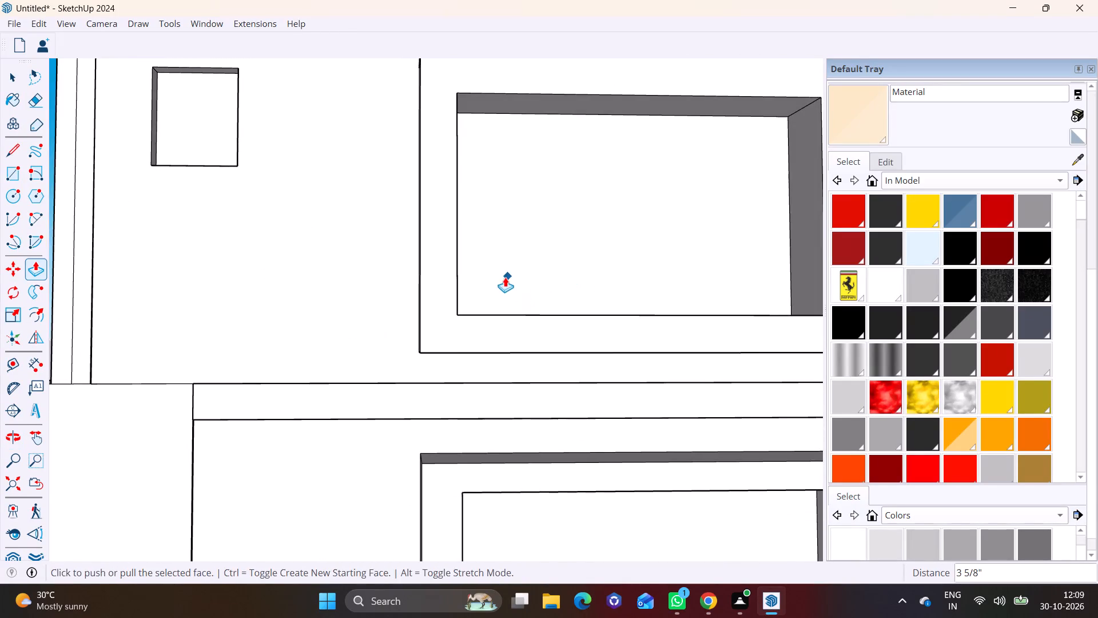
{"action": "middle_click_drag", "start_coordinate": [497, 284], "coordinate": [357, 477], "text": "shift"}
{"action": "middle_click_drag", "start_coordinate": [379, 422], "coordinate": [354, 301]}
{"action": "scroll", "coordinate": [366, 295], "scroll_direction": "up", "scroll_amount": 2}
{"action": "key", "text": "space"}
{"action": "middle_click_drag", "start_coordinate": [429, 180], "coordinate": [432, 267], "text": "shift"}
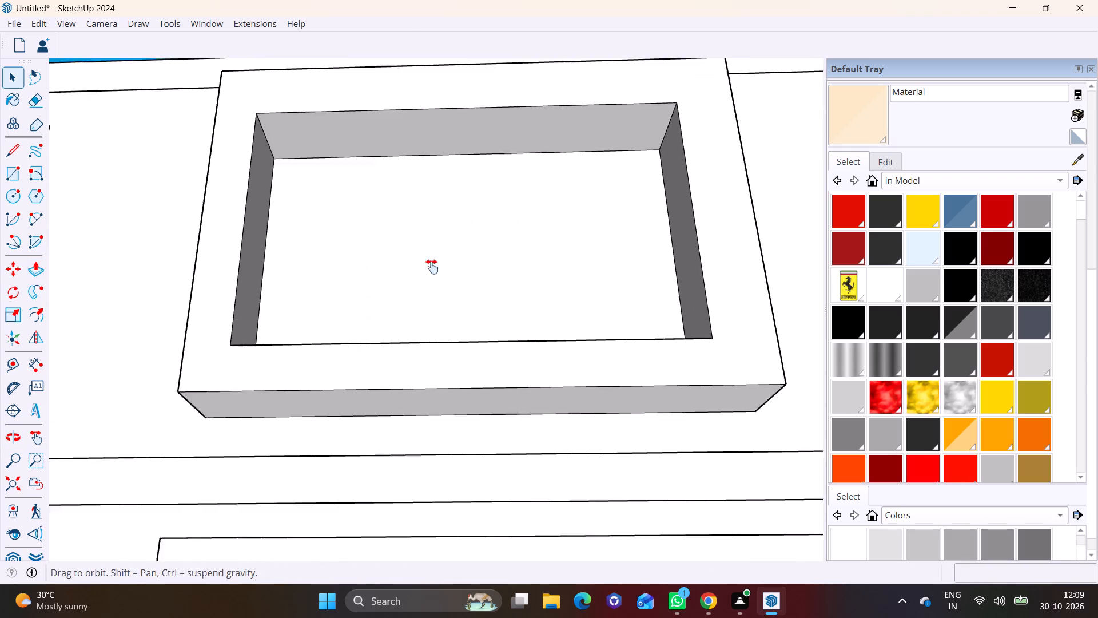
{"action": "middle_click_drag", "start_coordinate": [432, 267], "coordinate": [432, 288], "text": "shift"}
{"action": "left_click", "coordinate": [430, 185]}
{"action": "left_click", "coordinate": [26, 263]}
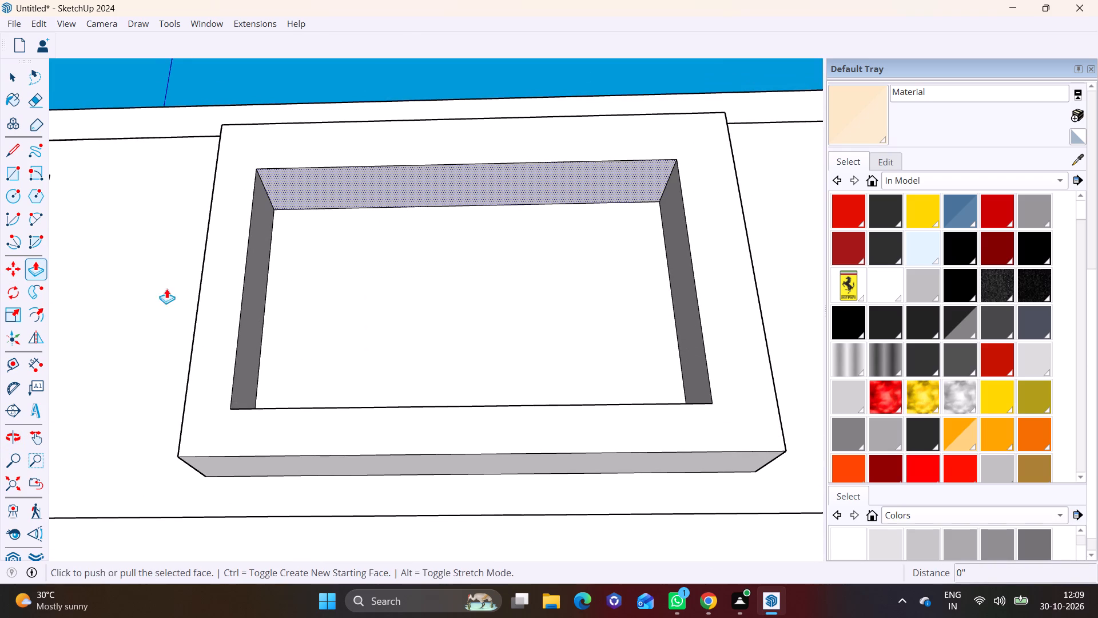
{"action": "left_click", "coordinate": [461, 191]}
{"action": "left_click", "coordinate": [464, 179]}
Push/Pull the right inner face of the top-floor window frame outward to widen the opening.
{"action": "middle_click_drag", "start_coordinate": [649, 311], "coordinate": [685, 336]}
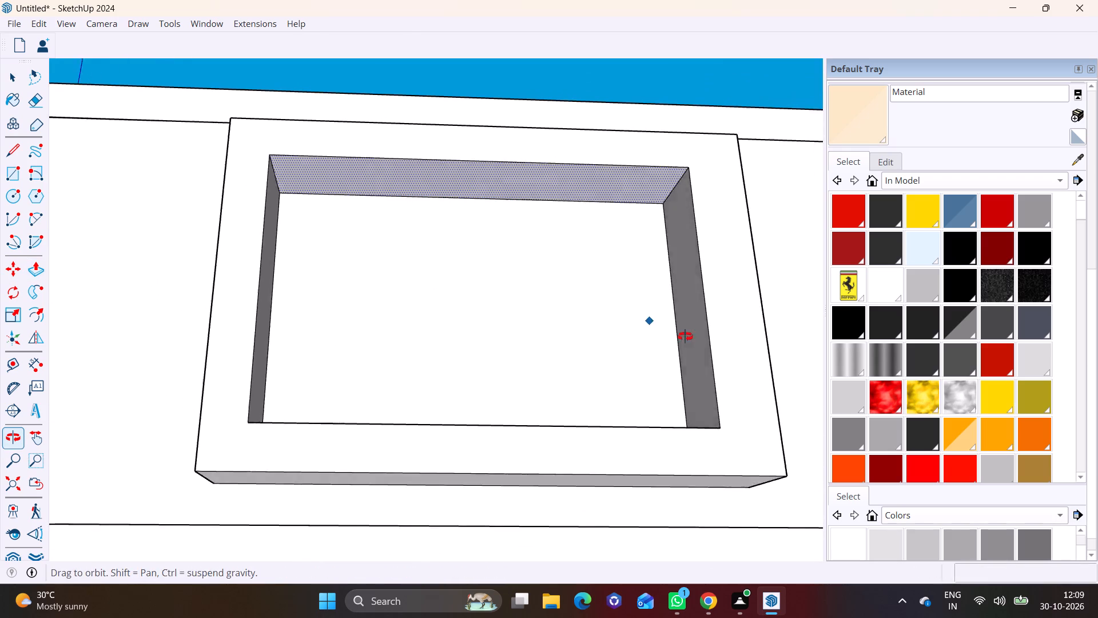
{"action": "middle_click_drag", "start_coordinate": [685, 336], "coordinate": [757, 377]}
{"action": "key", "text": "space"}
{"action": "left_click", "coordinate": [711, 351]}
{"action": "left_click", "coordinate": [45, 267]}
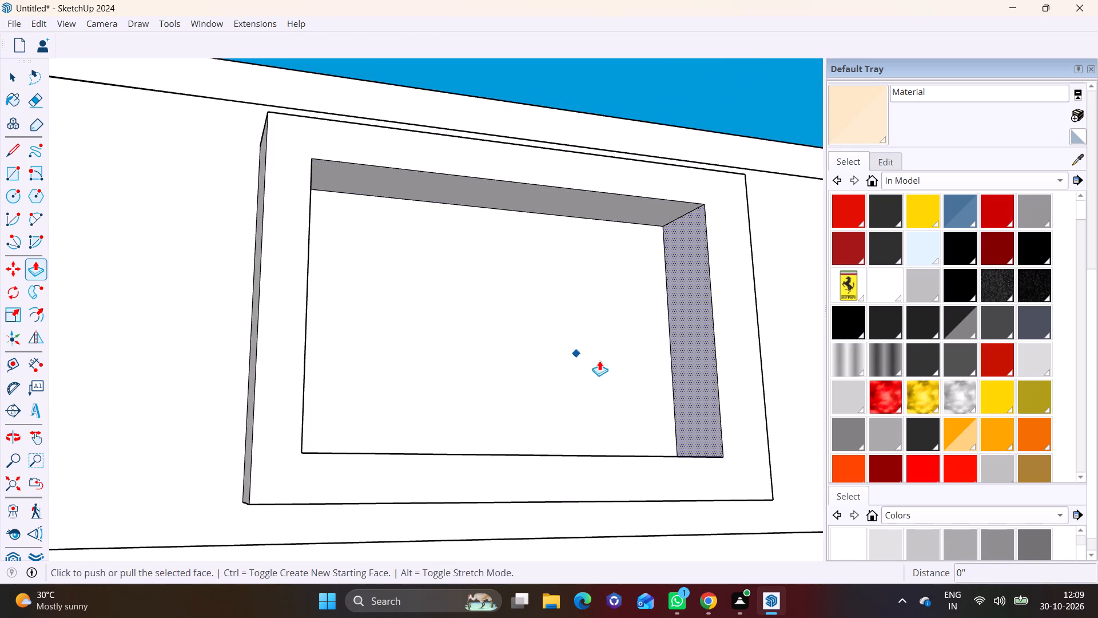
{"action": "left_click", "coordinate": [683, 362]}
{"action": "left_click", "coordinate": [694, 362]}
{"action": "key", "text": "space"}
Examine both side-wall window frames and the front elevation's upper floors.
{"action": "scroll", "coordinate": [490, 386], "scroll_direction": "down", "scroll_amount": 2}
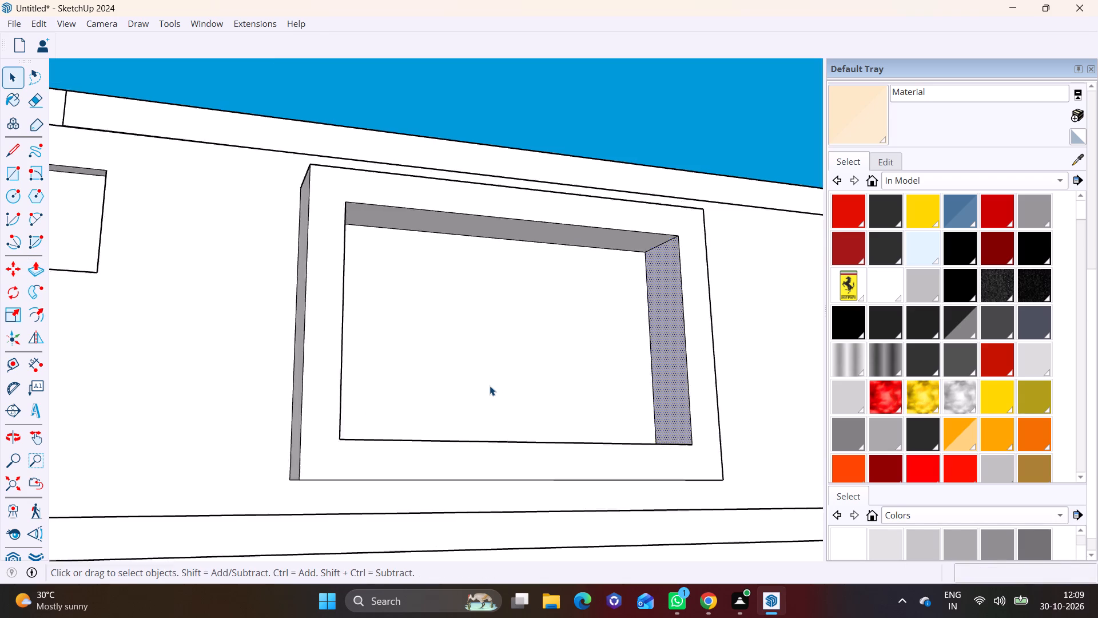
{"action": "scroll", "coordinate": [490, 386], "scroll_direction": "down", "scroll_amount": 6}
{"action": "middle_click_drag", "start_coordinate": [480, 366], "coordinate": [458, 464]}
{"action": "scroll", "coordinate": [468, 441], "scroll_direction": "down", "scroll_amount": 3}
{"action": "middle_click_drag", "start_coordinate": [468, 441], "coordinate": [453, 256], "text": "shift"}
{"action": "scroll", "coordinate": [444, 339], "scroll_direction": "down", "scroll_amount": 2}
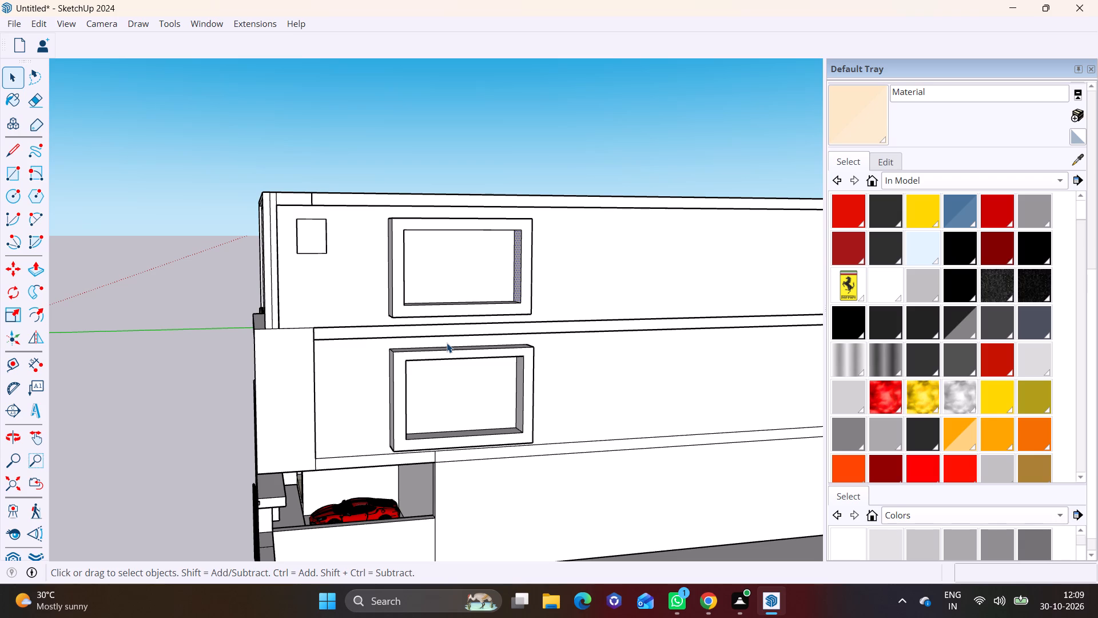
{"action": "scroll", "coordinate": [456, 344], "scroll_direction": "up", "scroll_amount": 2}
{"action": "middle_click_drag", "start_coordinate": [483, 369], "coordinate": [738, 365]}
{"action": "scroll", "coordinate": [522, 370], "scroll_direction": "down", "scroll_amount": 3}
{"action": "middle_click_drag", "start_coordinate": [519, 370], "coordinate": [612, 378]}
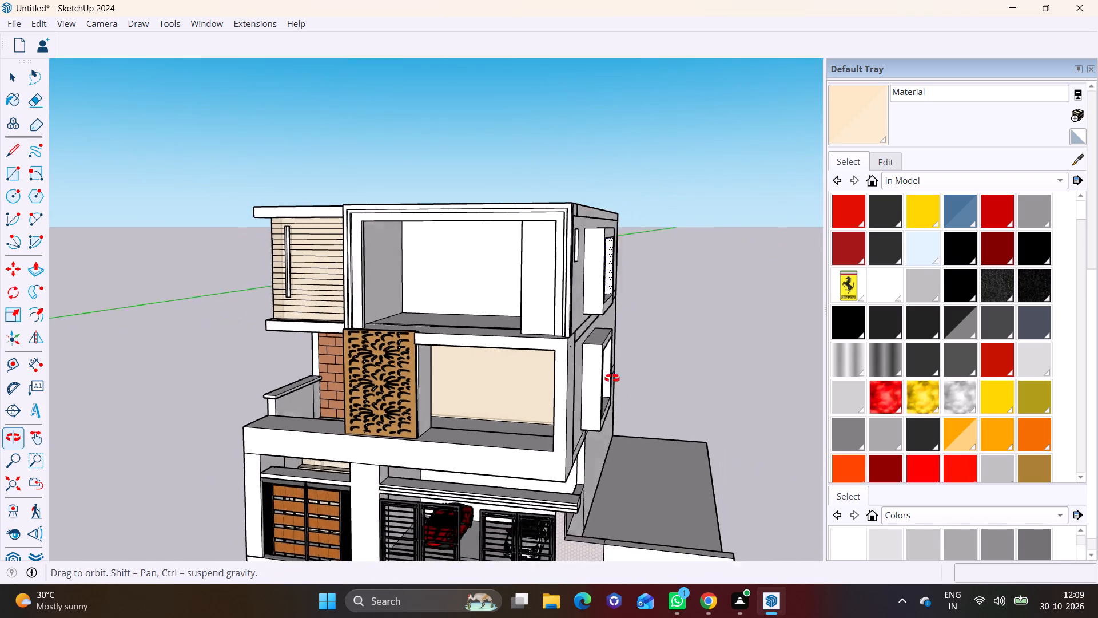
{"action": "middle_click_drag", "start_coordinate": [612, 378], "coordinate": [630, 378]}
{"action": "middle_click_drag", "start_coordinate": [397, 266], "coordinate": [368, 328]}
{"action": "scroll", "coordinate": [368, 328], "scroll_direction": "down", "scroll_amount": 1, "text": "shift"}
Draw a rectangle about 5 15/16" by 5 1/16" on the top-floor slab, against the front opening's right wall panel.
{"action": "scroll", "coordinate": [383, 328], "scroll_direction": "up", "scroll_amount": 4}
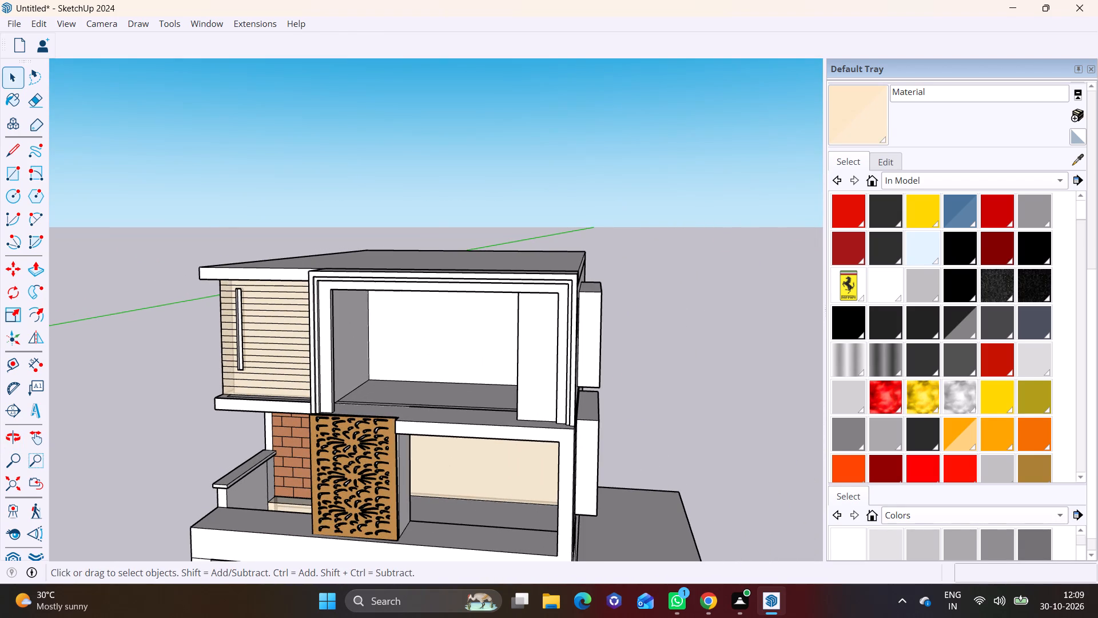
{"action": "middle_click_drag", "start_coordinate": [384, 344], "coordinate": [391, 275], "text": "shift"}
{"action": "scroll", "coordinate": [384, 346], "scroll_direction": "up", "scroll_amount": 1, "text": "shift"}
{"action": "scroll", "coordinate": [396, 302], "scroll_direction": "up", "scroll_amount": 3}
{"action": "scroll", "coordinate": [454, 399], "scroll_direction": "up", "scroll_amount": 2}
{"action": "middle_click_drag", "start_coordinate": [441, 407], "coordinate": [450, 283], "text": "shift"}
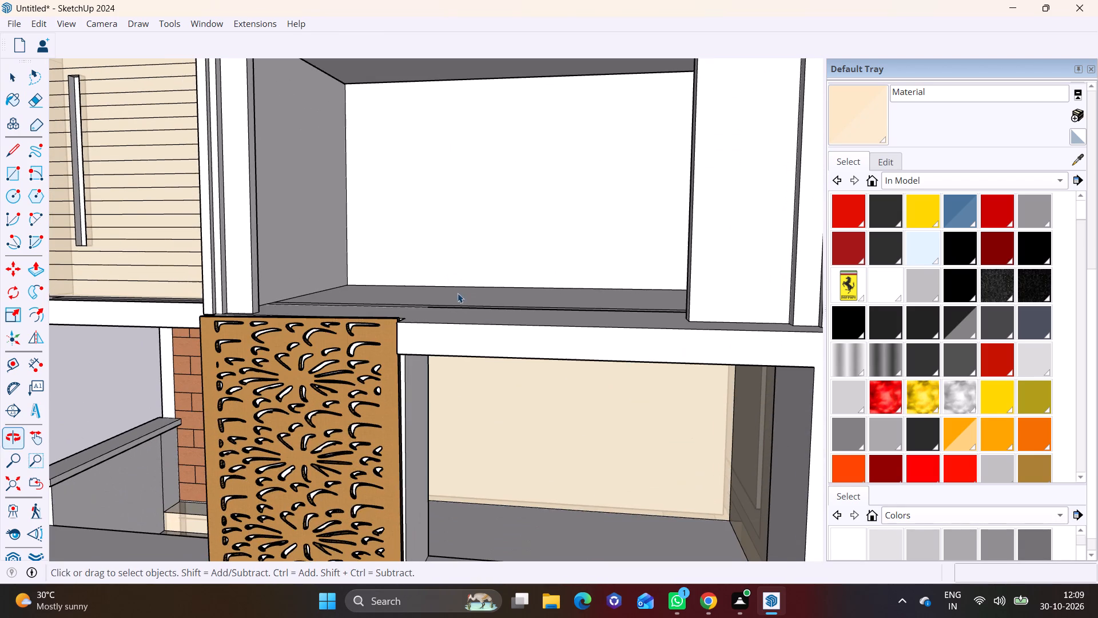
{"action": "middle_click_drag", "start_coordinate": [461, 328], "coordinate": [532, 391]}
{"action": "middle_click_drag", "start_coordinate": [639, 337], "coordinate": [399, 351], "text": "shift"}
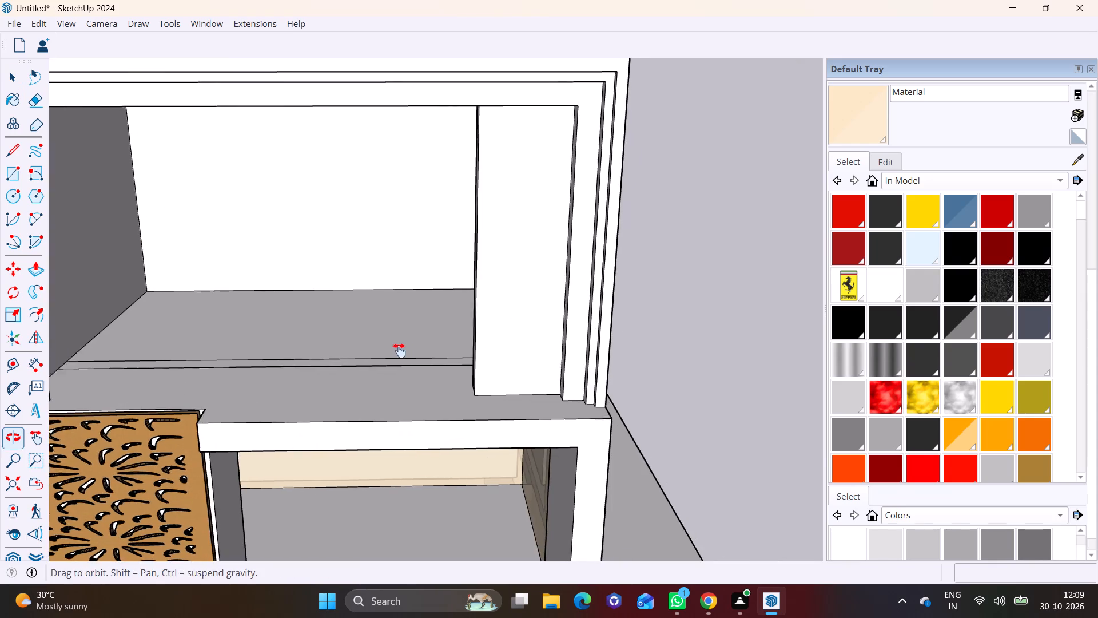
{"action": "middle_click_drag", "start_coordinate": [399, 351], "coordinate": [386, 351], "text": "shift"}
{"action": "middle_click_drag", "start_coordinate": [438, 367], "coordinate": [554, 401]}
{"action": "scroll", "coordinate": [552, 403], "scroll_direction": "up", "scroll_amount": 5}
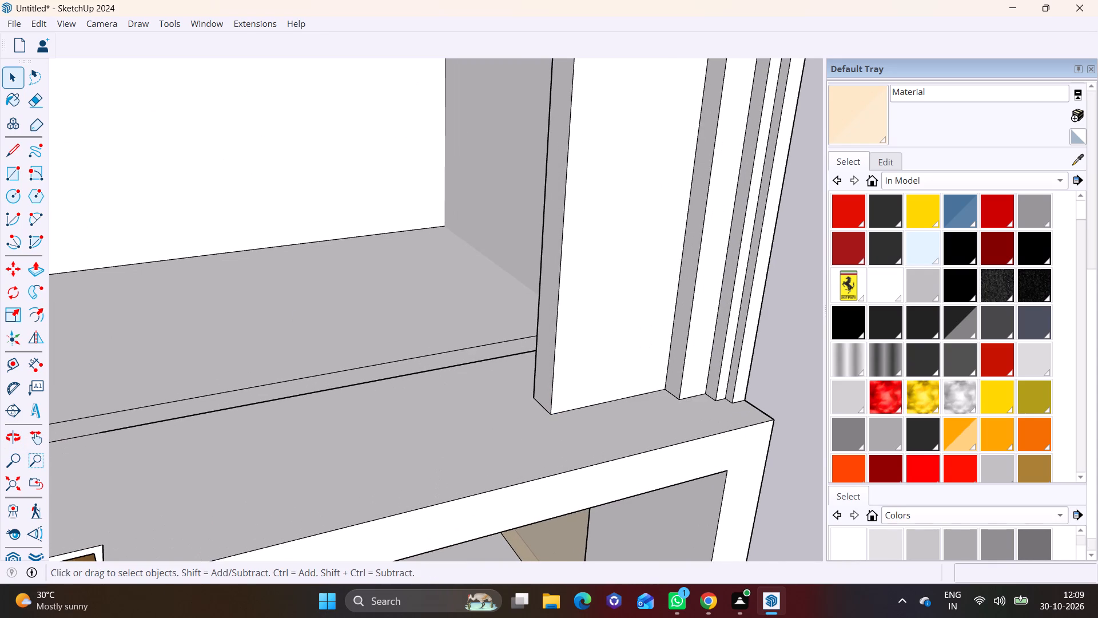
{"action": "left_click", "coordinate": [17, 176]}
{"action": "scroll", "coordinate": [534, 407], "scroll_direction": "up", "scroll_amount": 5}
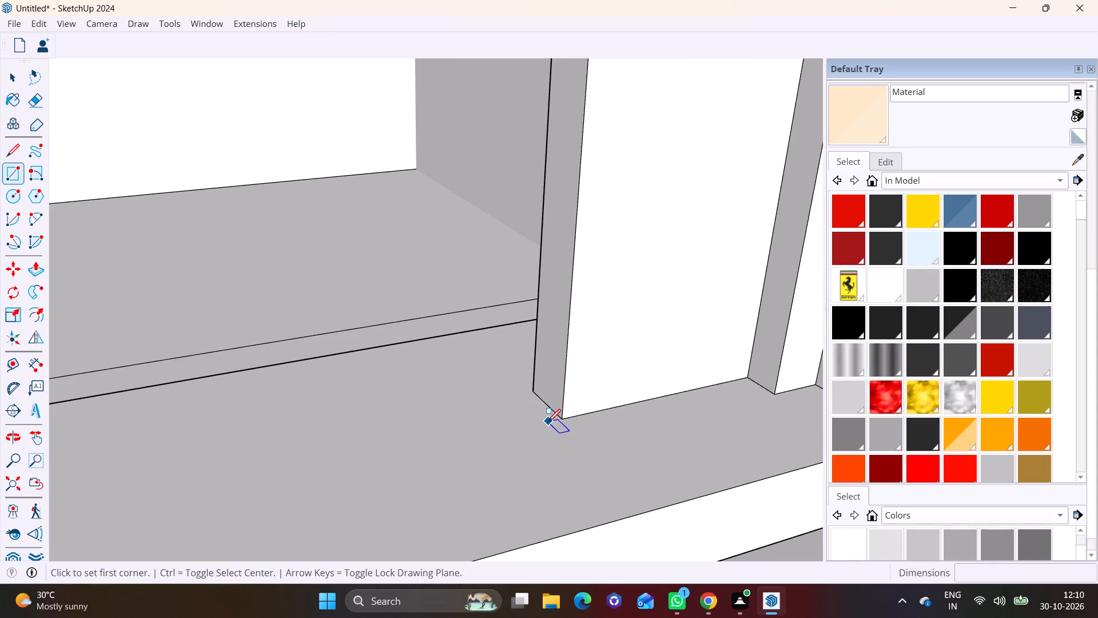
{"action": "left_click", "coordinate": [548, 422]}
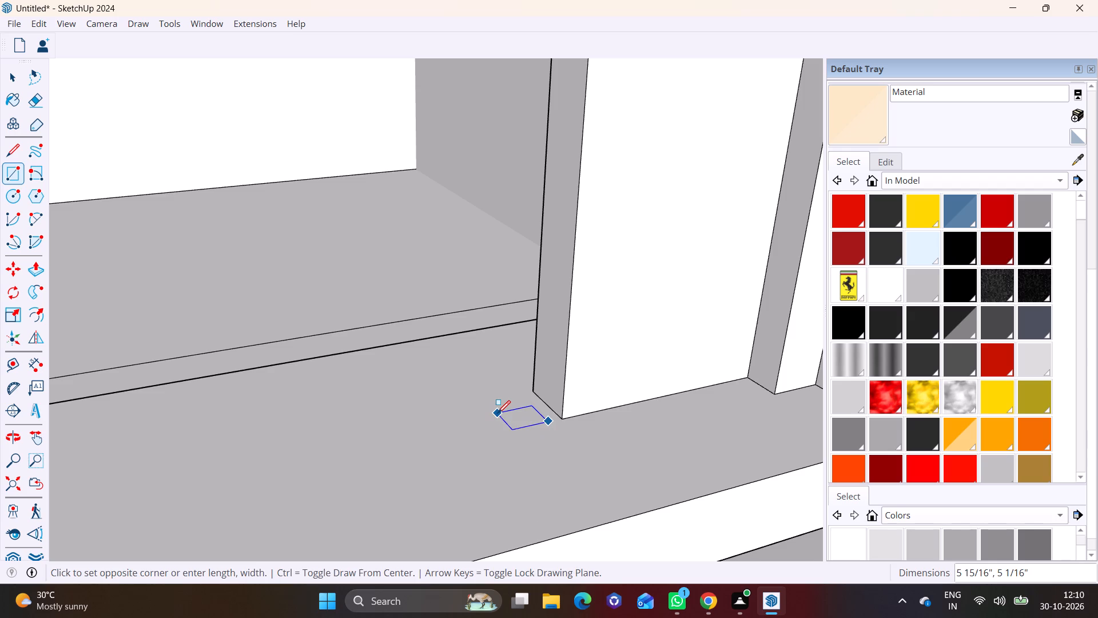
{"action": "left_click", "coordinate": [498, 413]}
{"action": "key", "text": "space"}
Make the small slab rectangle and its edges into a group.
{"action": "double_click", "coordinate": [519, 420]}
{"action": "right_click", "coordinate": [519, 420]}
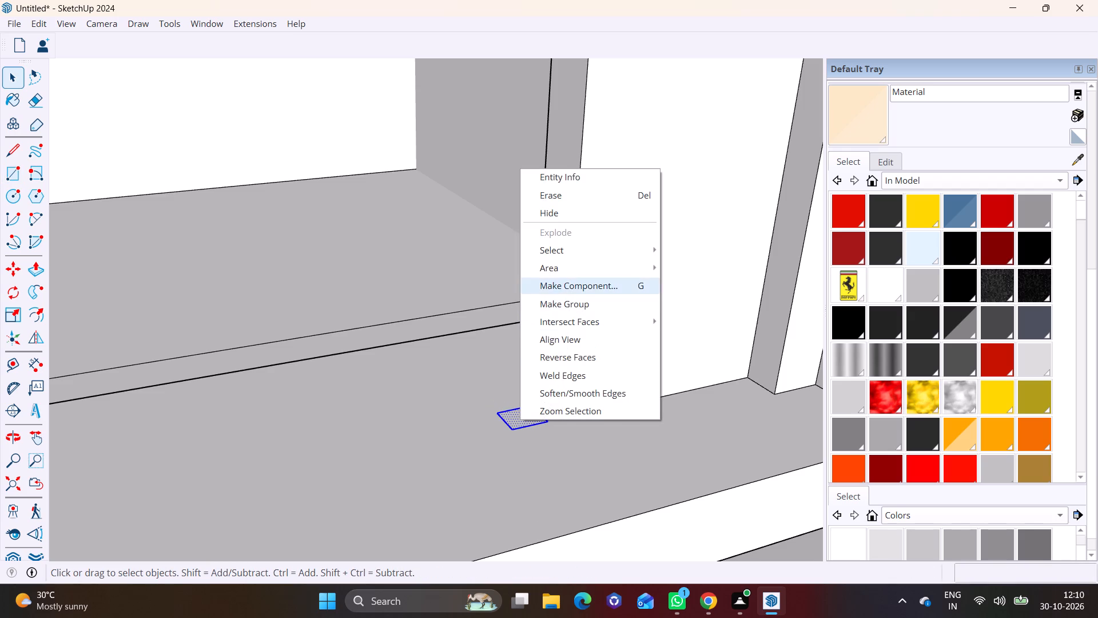
{"action": "left_click", "coordinate": [557, 299]}
Push/Pull the grouped rectangle upward about 9' 6" to form a vertical post in the top-floor front opening.
{"action": "triple_click", "coordinate": [525, 419]}
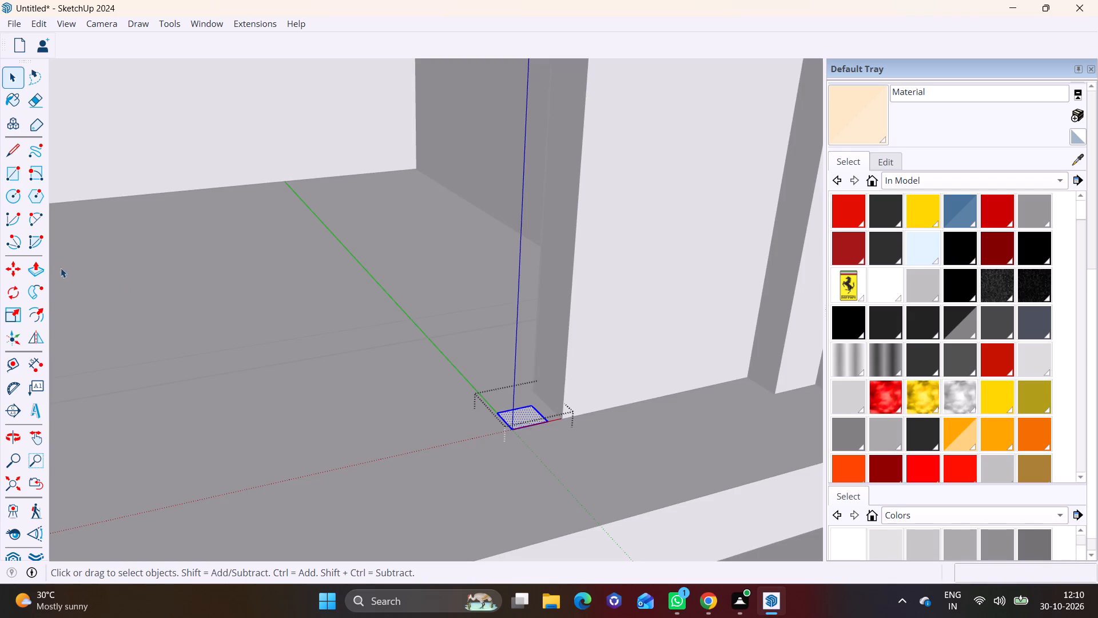
{"action": "left_click", "coordinate": [30, 273]}
{"action": "left_click", "coordinate": [514, 418]}
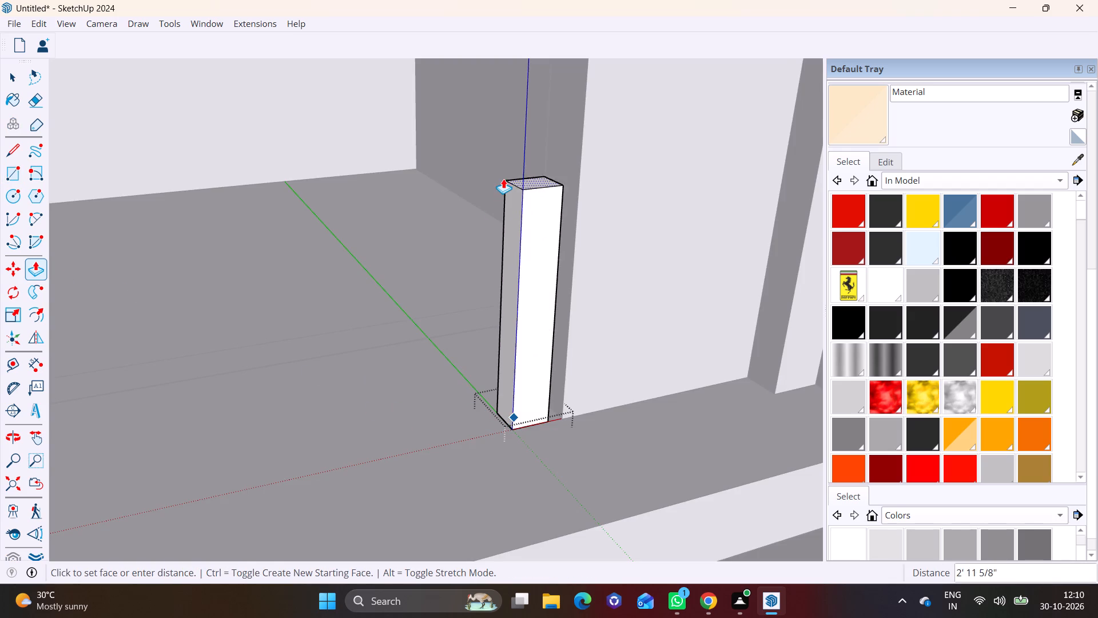
{"action": "scroll", "coordinate": [503, 179], "scroll_direction": "down", "scroll_amount": 7}
{"action": "middle_click_drag", "start_coordinate": [495, 120], "coordinate": [502, 338], "text": "shift"}
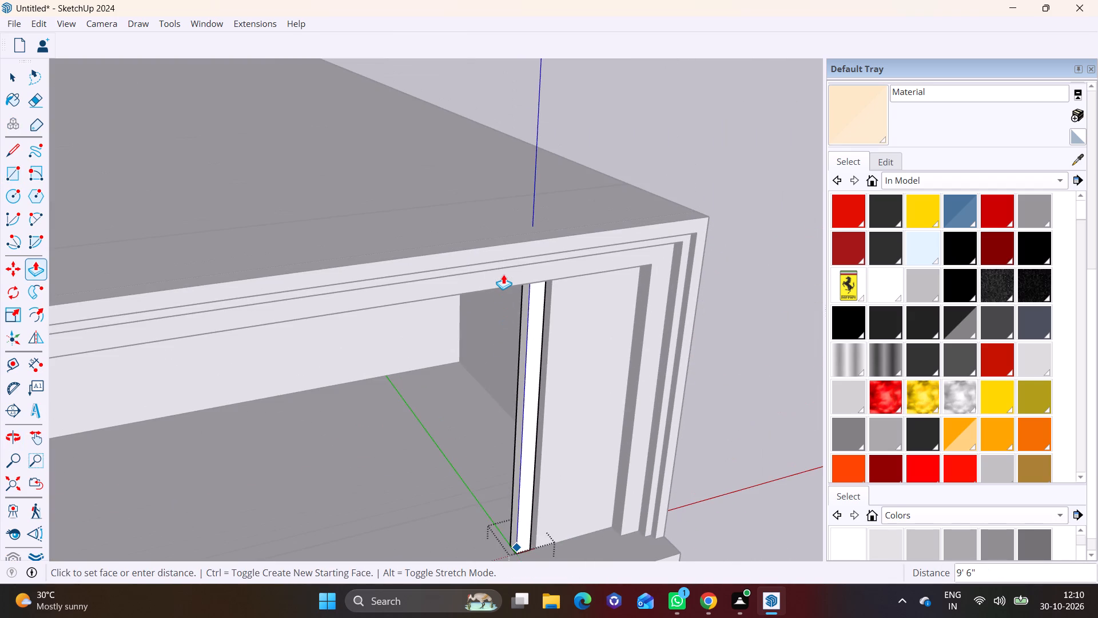
{"action": "left_click", "coordinate": [503, 274]}
{"action": "middle_click_drag", "start_coordinate": [502, 355], "coordinate": [309, 276]}
{"action": "key", "text": "space"}
{"action": "left_click", "coordinate": [641, 336]}
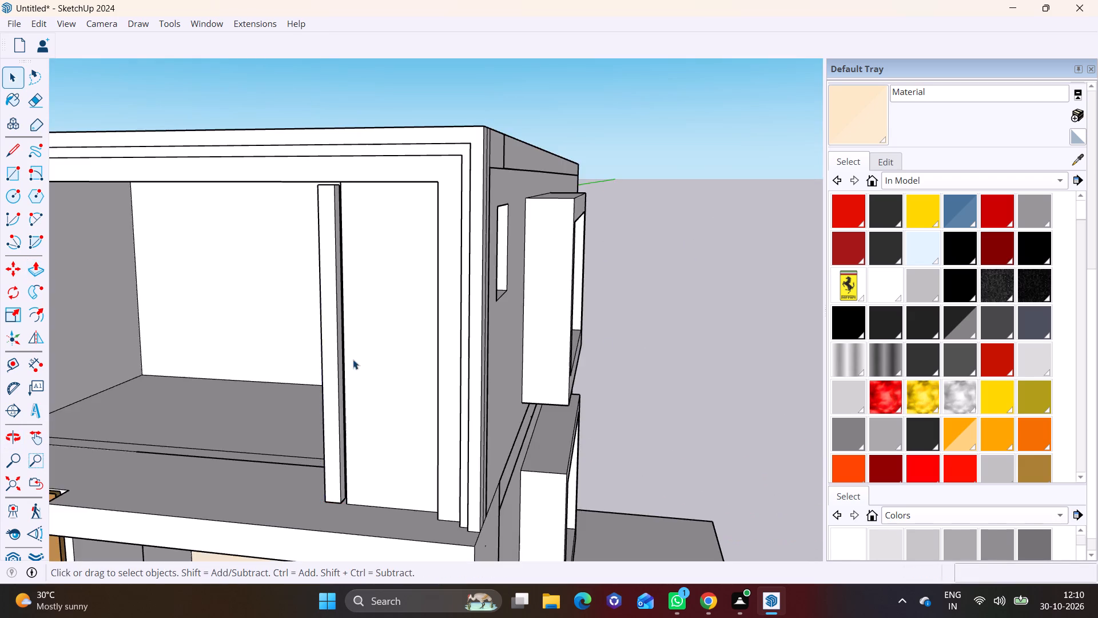
Push/Pull the post's top face inside its group upward 6" to extend it to the opening's ceiling.
{"action": "middle_click_drag", "start_coordinate": [353, 359], "coordinate": [433, 350]}
{"action": "scroll", "coordinate": [427, 355], "scroll_direction": "down", "scroll_amount": 1}
{"action": "middle_click_drag", "start_coordinate": [427, 355], "coordinate": [563, 350], "text": "shift"}
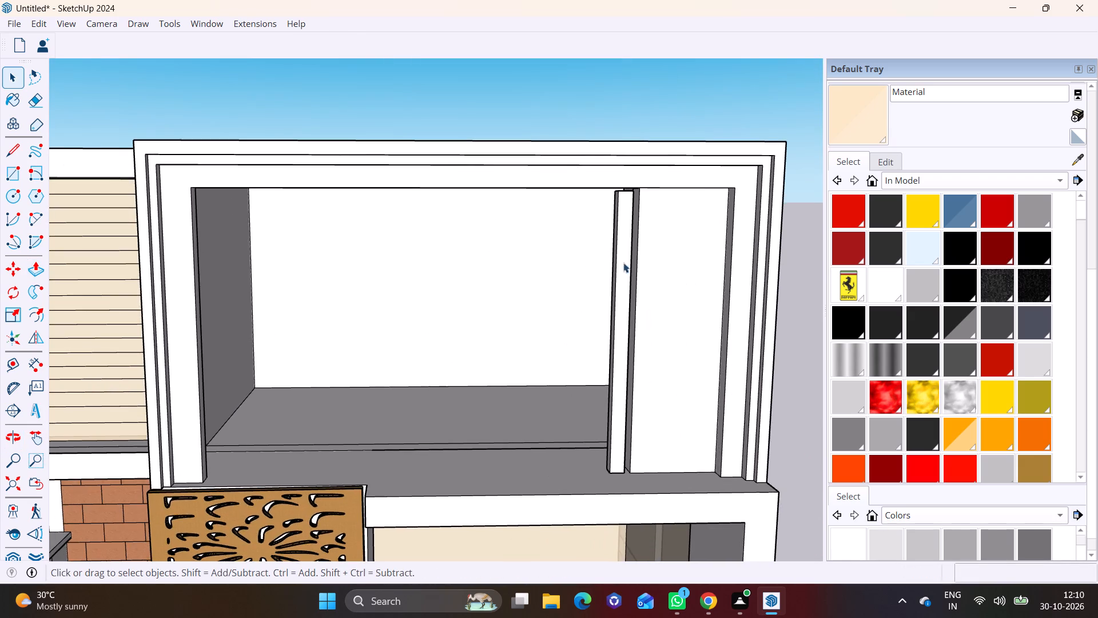
{"action": "scroll", "coordinate": [620, 201], "scroll_direction": "up", "scroll_amount": 6}
{"action": "middle_click_drag", "start_coordinate": [628, 190], "coordinate": [611, 243]}
{"action": "scroll", "coordinate": [608, 248], "scroll_direction": "up", "scroll_amount": 3}
{"action": "middle_click_drag", "start_coordinate": [608, 264], "coordinate": [598, 243]}
{"action": "scroll", "coordinate": [598, 243], "scroll_direction": "up", "scroll_amount": 4}
{"action": "middle_click_drag", "start_coordinate": [587, 267], "coordinate": [595, 220]}
{"action": "scroll", "coordinate": [593, 261], "scroll_direction": "up", "scroll_amount": 5}
{"action": "scroll", "coordinate": [591, 269], "scroll_direction": "down", "scroll_amount": 1}
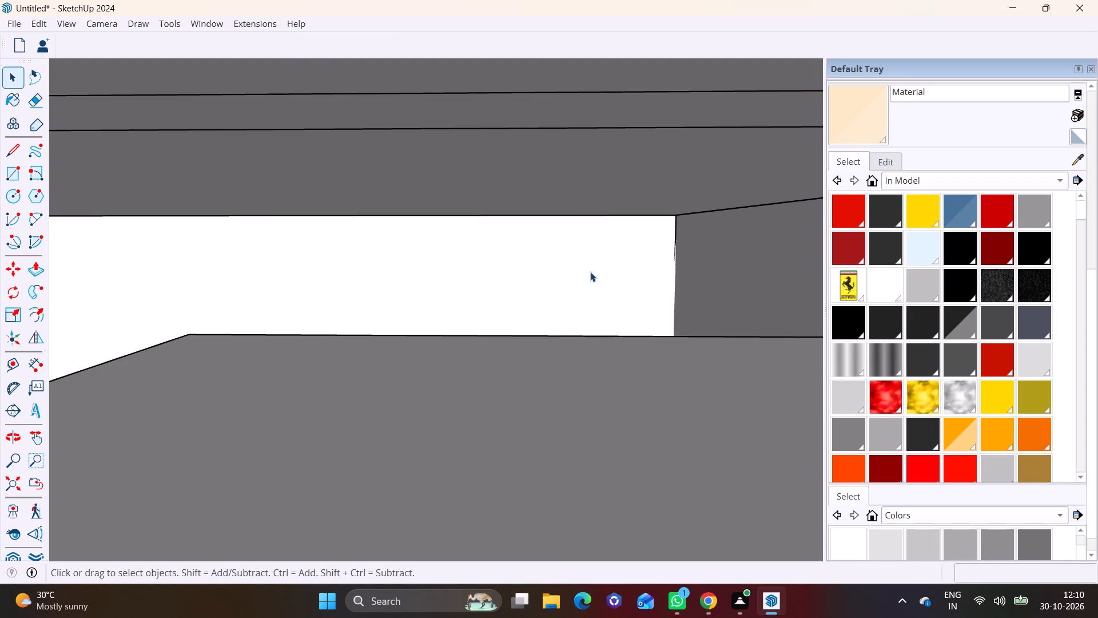
{"action": "left_click", "coordinate": [527, 385]}
{"action": "triple_click", "coordinate": [361, 418]}
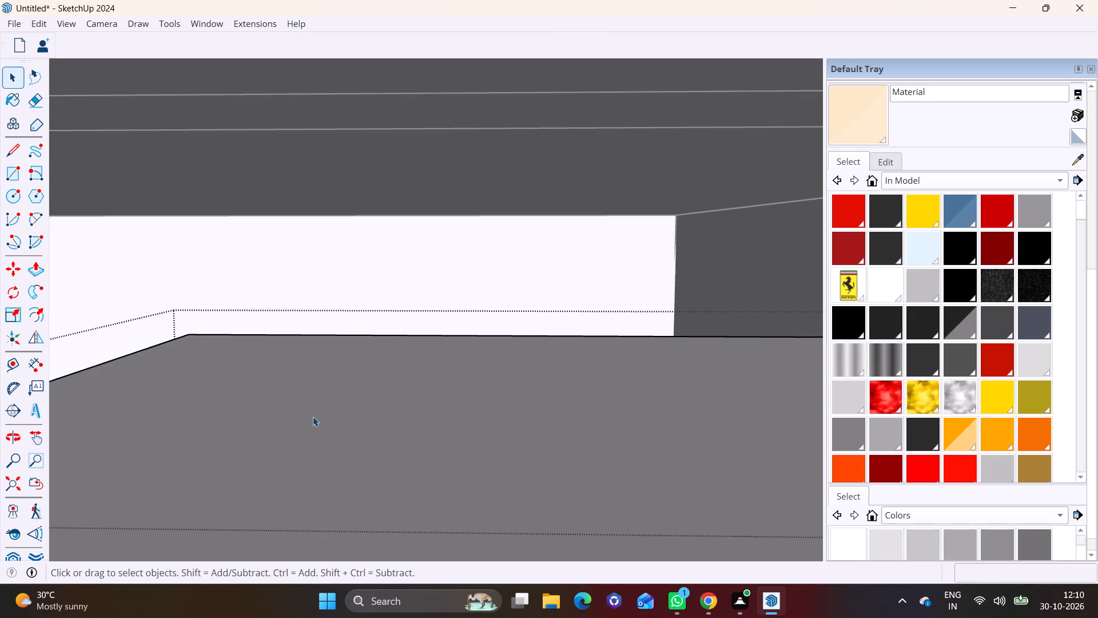
{"action": "left_click", "coordinate": [313, 417]}
{"action": "left_click", "coordinate": [38, 268]}
{"action": "left_click_drag", "start_coordinate": [214, 414], "coordinate": [217, 403]}
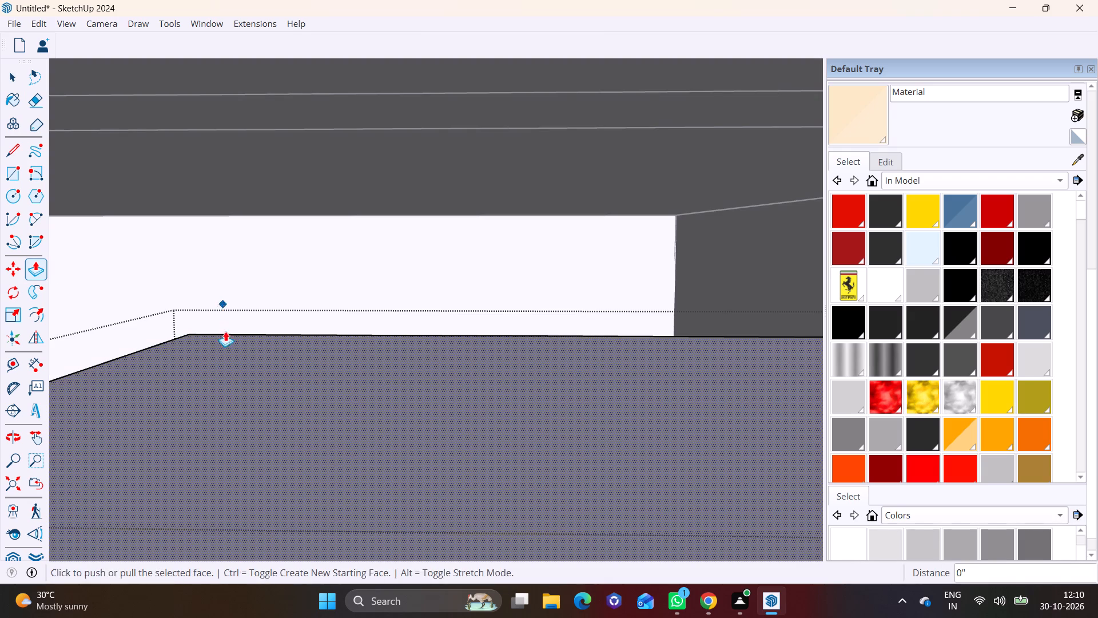
{"action": "left_click", "coordinate": [248, 394]}
{"action": "key", "text": "space"}
{"action": "left_click", "coordinate": [301, 410]}
{"action": "key", "text": "space"}
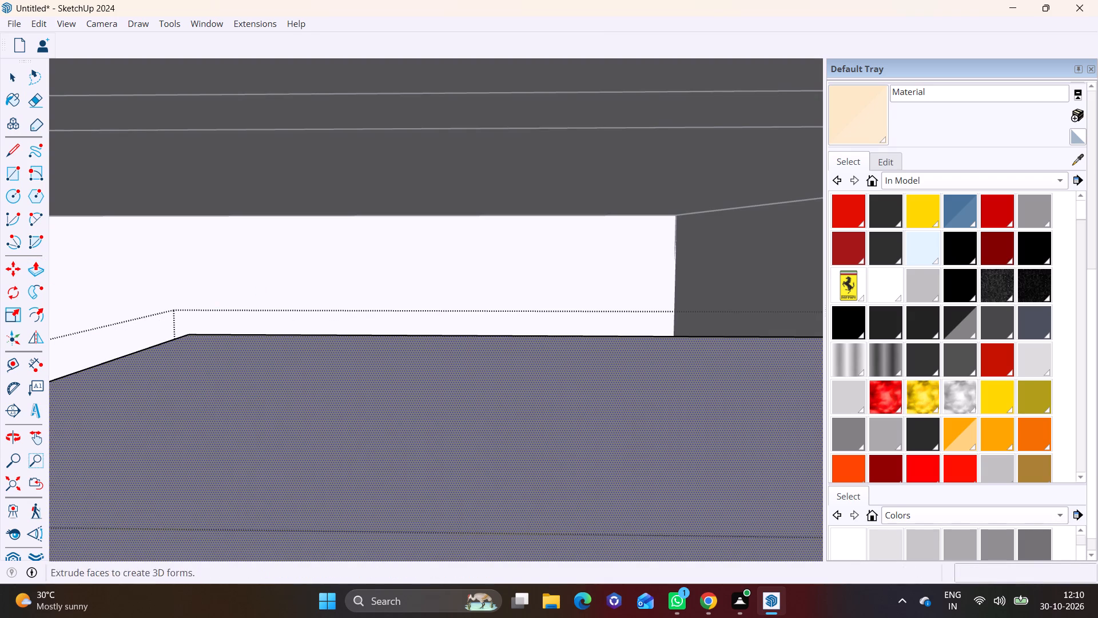
{"action": "left_click", "coordinate": [31, 266]}
{"action": "left_click", "coordinate": [191, 391]}
{"action": "left_click", "coordinate": [214, 204]}
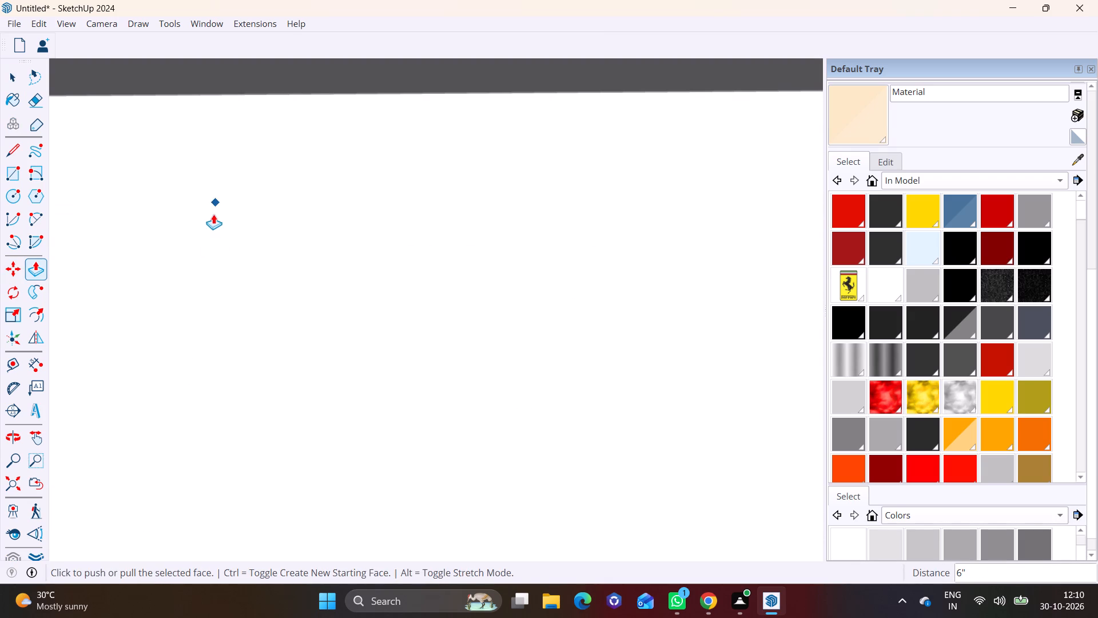
{"action": "scroll", "coordinate": [226, 255], "scroll_direction": "down", "scroll_amount": 20}
{"action": "scroll", "coordinate": [226, 255], "scroll_direction": "down", "scroll_amount": 17}
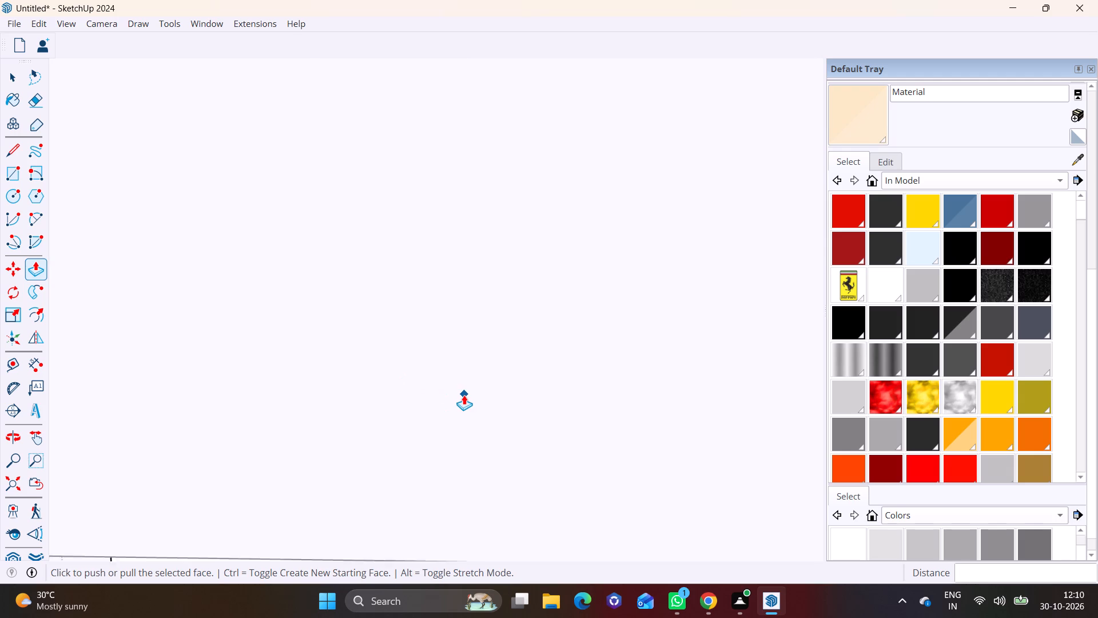
{"action": "scroll", "coordinate": [464, 395], "scroll_direction": "down", "scroll_amount": 20}
{"action": "scroll", "coordinate": [464, 395], "scroll_direction": "down", "scroll_amount": 13}
{"action": "middle_click_drag", "start_coordinate": [490, 477], "coordinate": [499, 338], "text": "shift"}
{"action": "scroll", "coordinate": [496, 397], "scroll_direction": "up", "scroll_amount": 1, "text": "shift"}
{"action": "scroll", "coordinate": [498, 359], "scroll_direction": "down", "scroll_amount": 15}
{"action": "middle_click_drag", "start_coordinate": [502, 466], "coordinate": [486, 314], "text": "shift"}
{"action": "scroll", "coordinate": [470, 307], "scroll_direction": "down", "scroll_amount": 5}
{"action": "middle_click_drag", "start_coordinate": [487, 374], "coordinate": [480, 339], "text": "shift"}
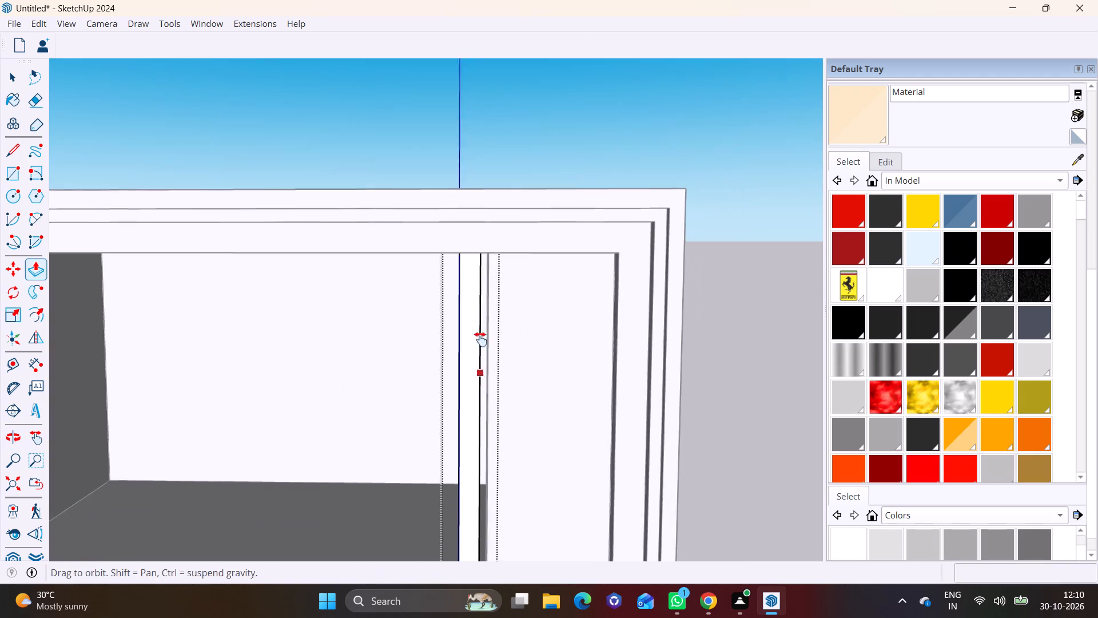
{"action": "middle_click_drag", "start_coordinate": [480, 339], "coordinate": [487, 298], "text": "shift"}
{"action": "key", "text": "space"}
{"action": "left_click", "coordinate": [732, 386]}
Paint the grouped post in the top-floor front opening with Color M08 from the Colors collection.
{"action": "middle_click_drag", "start_coordinate": [644, 402], "coordinate": [678, 383]}
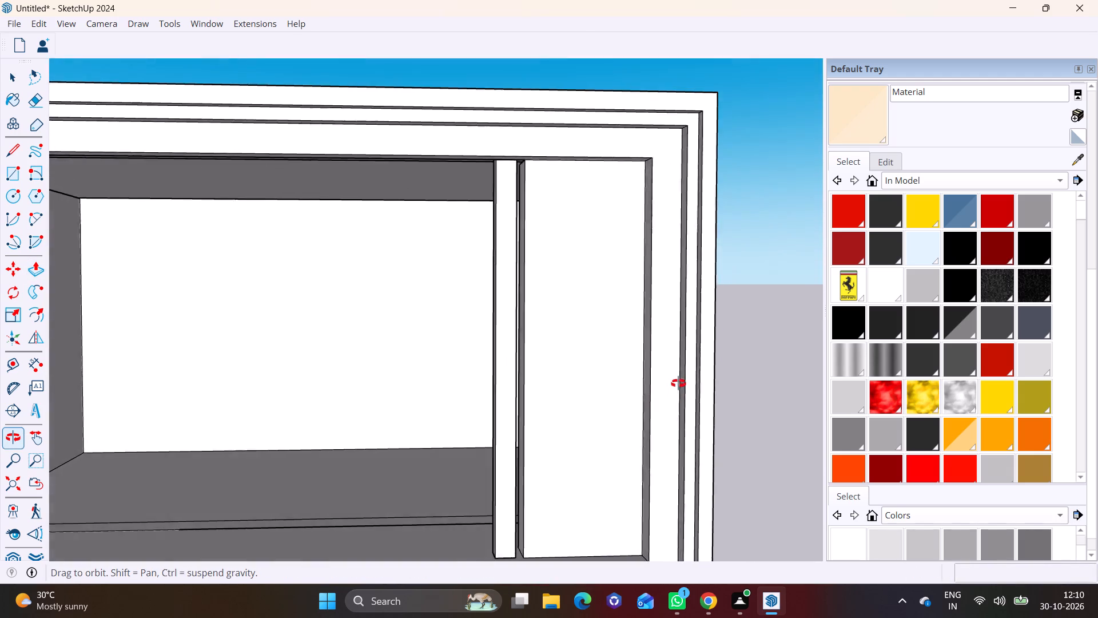
{"action": "middle_click_drag", "start_coordinate": [678, 383], "coordinate": [696, 371]}
{"action": "scroll", "coordinate": [695, 372], "scroll_direction": "down", "scroll_amount": 1}
{"action": "scroll", "coordinate": [586, 381], "scroll_direction": "up", "scroll_amount": 2}
{"action": "middle_click_drag", "start_coordinate": [582, 381], "coordinate": [566, 386]}
{"action": "scroll", "coordinate": [566, 386], "scroll_direction": "down", "scroll_amount": 1}
{"action": "left_click", "coordinate": [910, 179]}
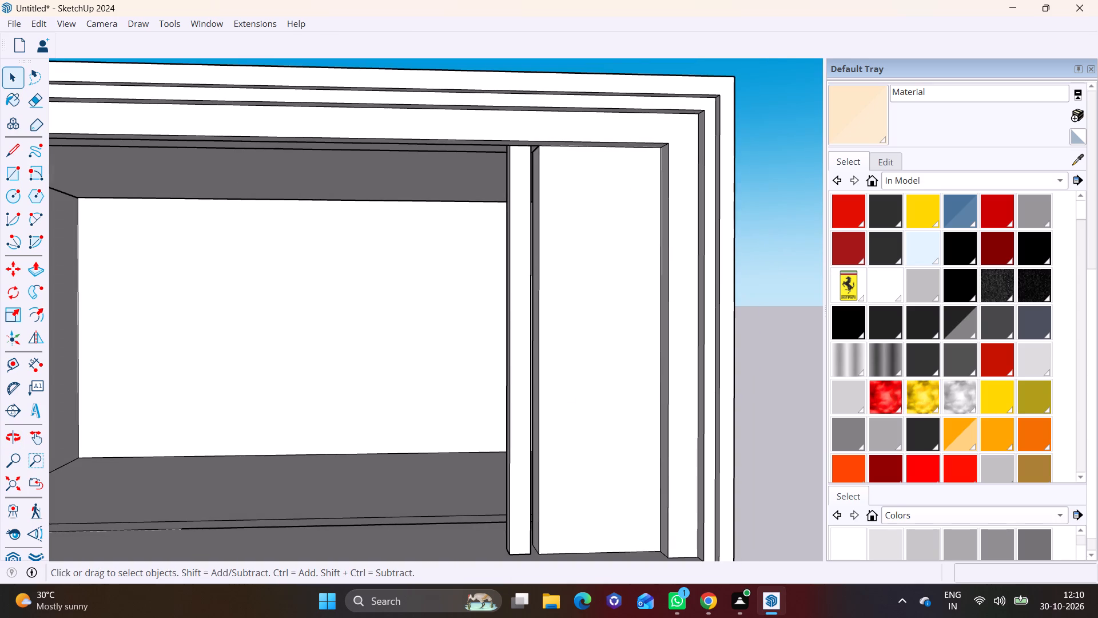
{"action": "left_click", "coordinate": [901, 248]}
{"action": "scroll", "coordinate": [924, 359], "scroll_direction": "down", "scroll_amount": 2}
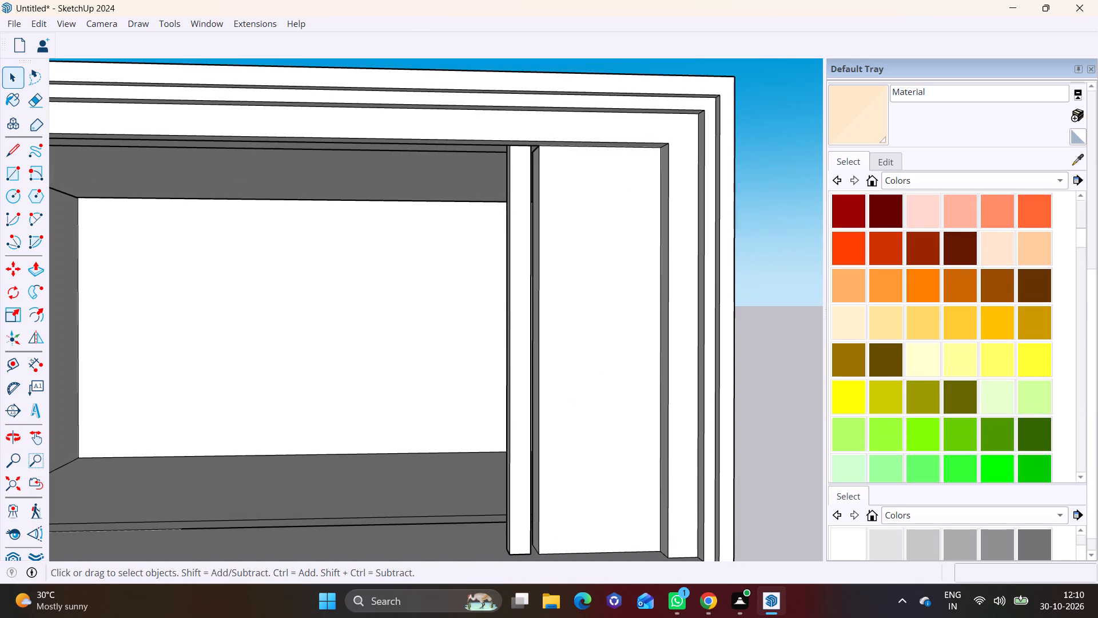
{"action": "scroll", "coordinate": [925, 362], "scroll_direction": "down", "scroll_amount": 13}
{"action": "left_click", "coordinate": [925, 319]}
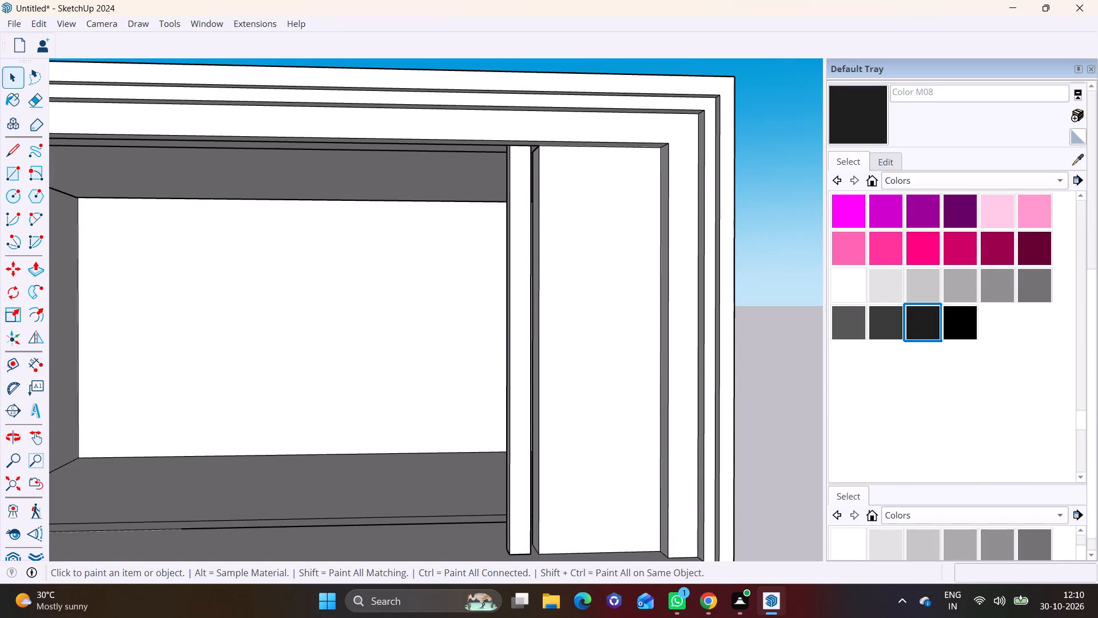
{"action": "scroll", "coordinate": [543, 344], "scroll_direction": "up", "scroll_amount": 2}
{"action": "left_click", "coordinate": [518, 332]}
{"action": "middle_click_drag", "start_coordinate": [518, 332], "coordinate": [690, 347]}
{"action": "scroll", "coordinate": [690, 348], "scroll_direction": "down", "scroll_amount": 6}
{"action": "middle_click_drag", "start_coordinate": [632, 386], "coordinate": [528, 381]}
{"action": "scroll", "coordinate": [515, 383], "scroll_direction": "down", "scroll_amount": 2}
{"action": "middle_click_drag", "start_coordinate": [517, 385], "coordinate": [382, 351]}
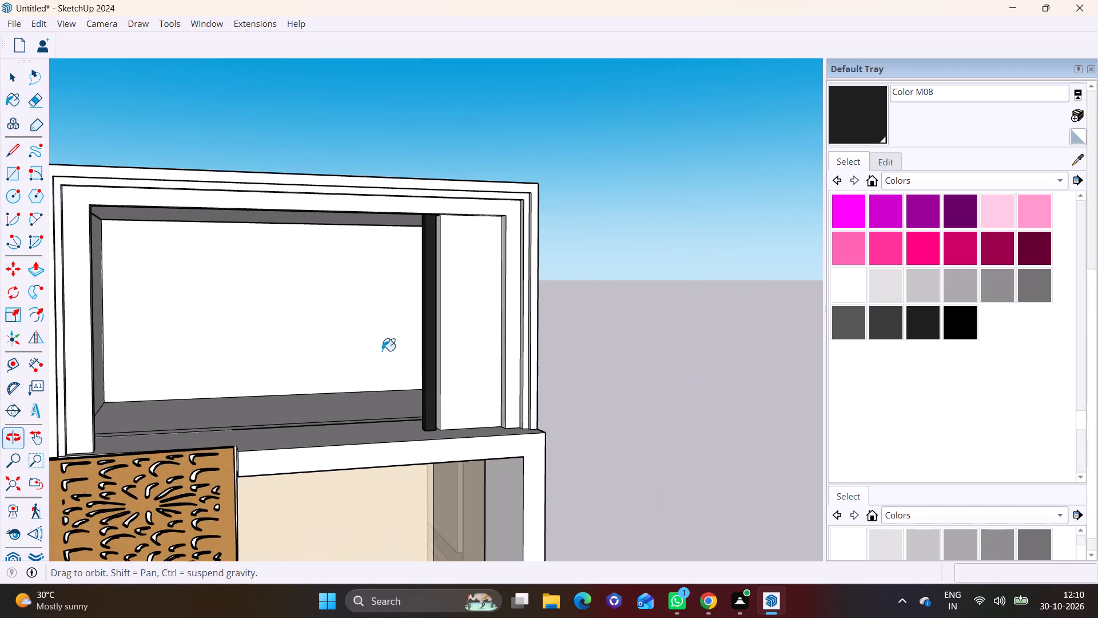
Move the dark post in the top-floor front opening about 2 7/8" away from the adjacent white wall panel.
{"action": "middle_click_drag", "start_coordinate": [382, 351], "coordinate": [384, 351]}
{"action": "scroll", "coordinate": [488, 340], "scroll_direction": "up", "scroll_amount": 6}
{"action": "middle_click_drag", "start_coordinate": [371, 331], "coordinate": [328, 320]}
{"action": "key", "text": "space"}
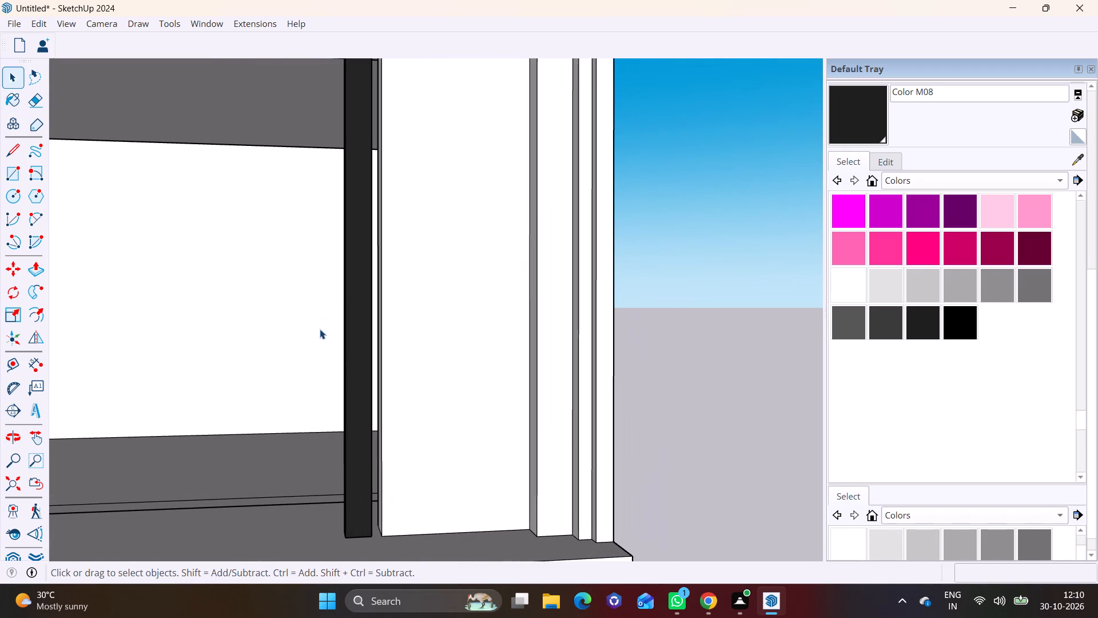
{"action": "scroll", "coordinate": [320, 329], "scroll_direction": "down", "scroll_amount": 3}
{"action": "middle_click_drag", "start_coordinate": [328, 334], "coordinate": [341, 334]}
{"action": "scroll", "coordinate": [341, 335], "scroll_direction": "down", "scroll_amount": 4}
{"action": "middle_click_drag", "start_coordinate": [341, 336], "coordinate": [546, 329], "text": "shift"}
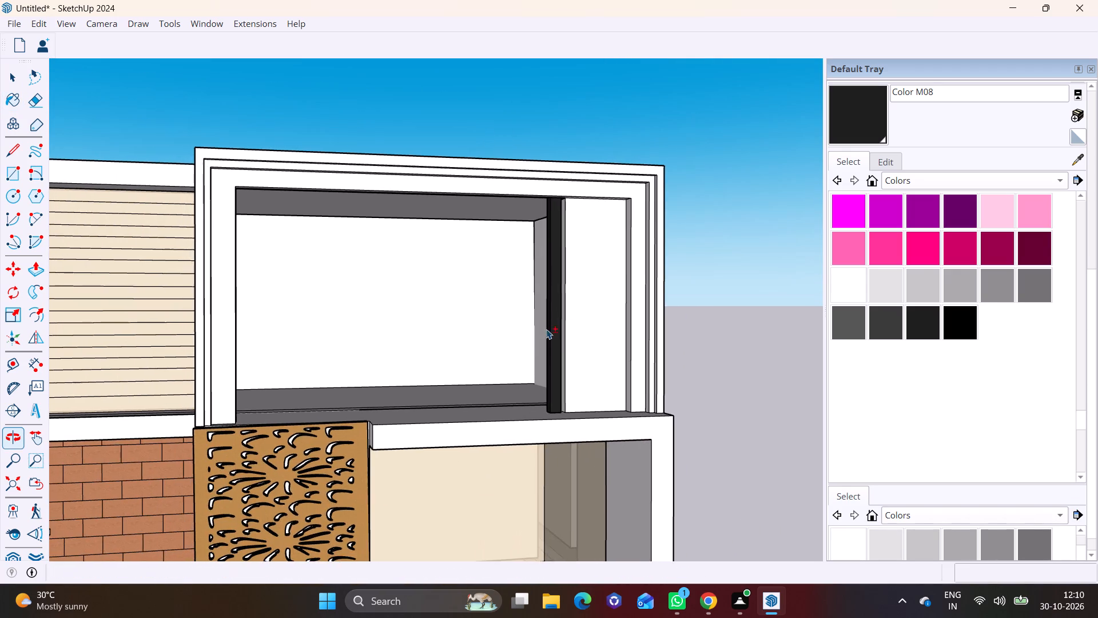
{"action": "middle_click_drag", "start_coordinate": [523, 347], "coordinate": [489, 346]}
{"action": "scroll", "coordinate": [503, 355], "scroll_direction": "up", "scroll_amount": 5}
{"action": "middle_click_drag", "start_coordinate": [510, 366], "coordinate": [487, 374]}
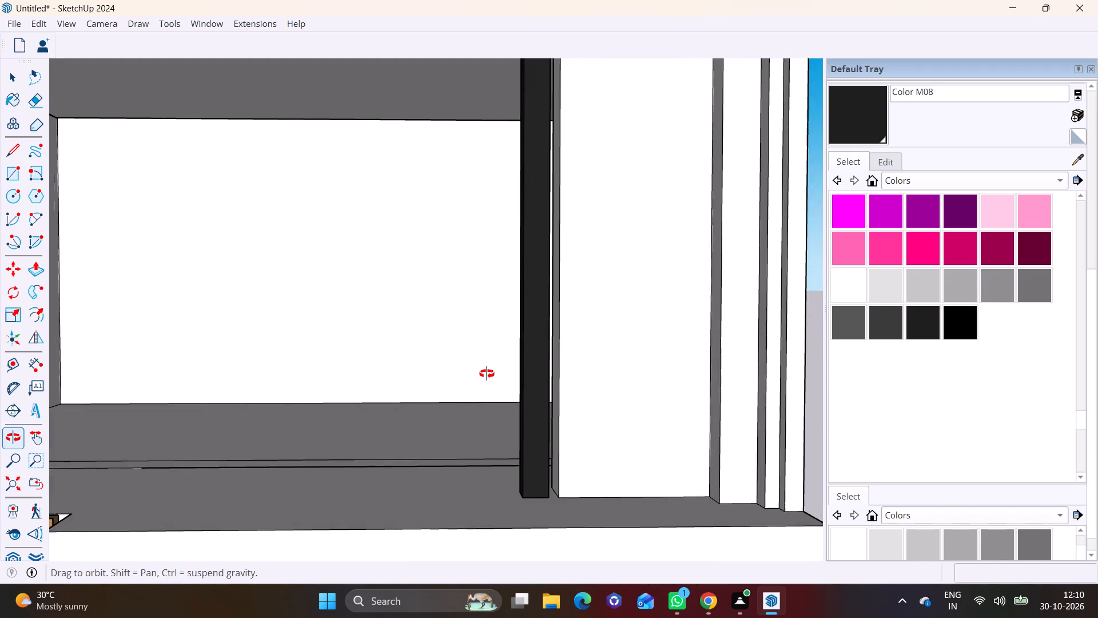
{"action": "middle_click_drag", "start_coordinate": [487, 374], "coordinate": [486, 377]}
{"action": "left_click", "coordinate": [530, 385]}
{"action": "scroll", "coordinate": [544, 409], "scroll_direction": "up", "scroll_amount": 1}
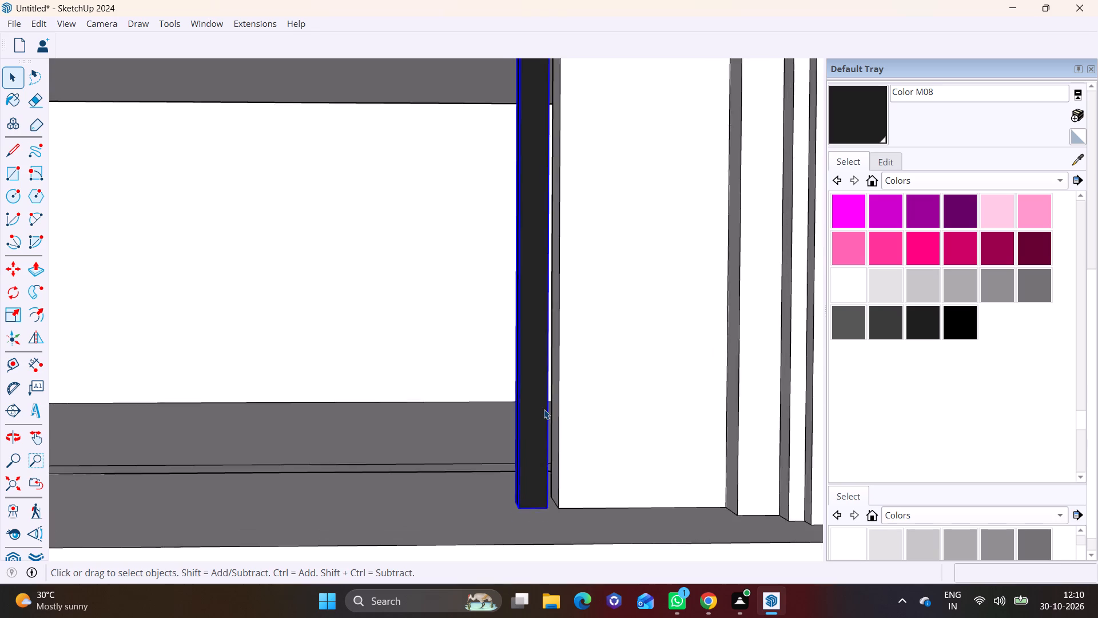
{"action": "scroll", "coordinate": [544, 409], "scroll_direction": "up", "scroll_amount": 3}
{"action": "key", "text": "m"}
{"action": "left_click", "coordinate": [548, 538]}
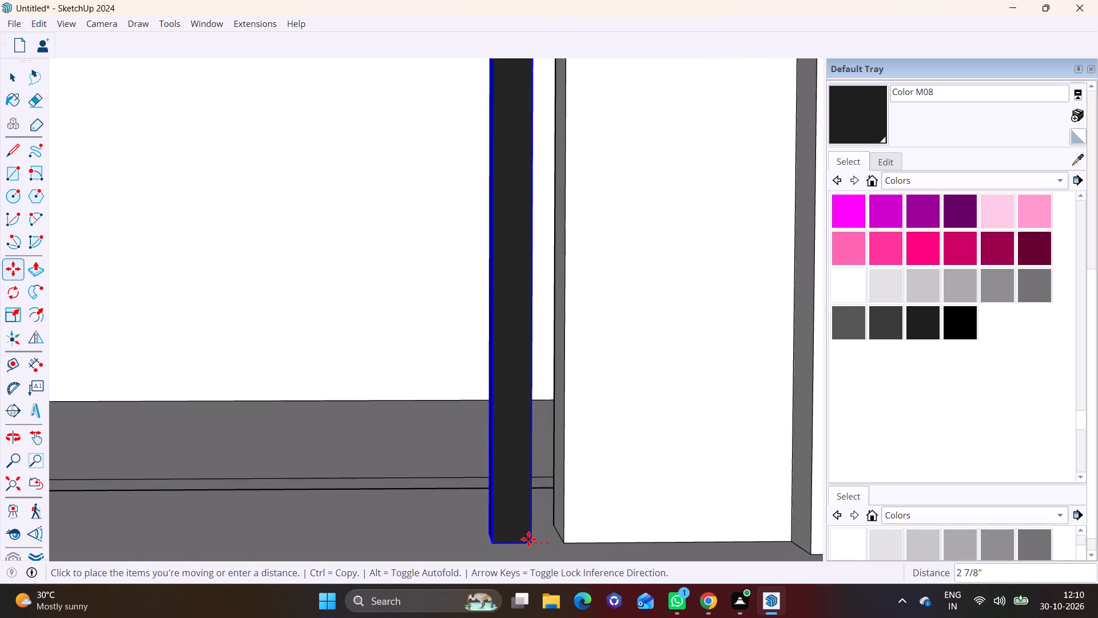
{"action": "left_click", "coordinate": [528, 539]}
Copy the dark post 1' across the top-floor front opening and array it 20 times at that spacing.
{"action": "scroll", "coordinate": [535, 525], "scroll_direction": "down", "scroll_amount": 7}
{"action": "middle_click_drag", "start_coordinate": [543, 505], "coordinate": [601, 437], "text": "shift"}
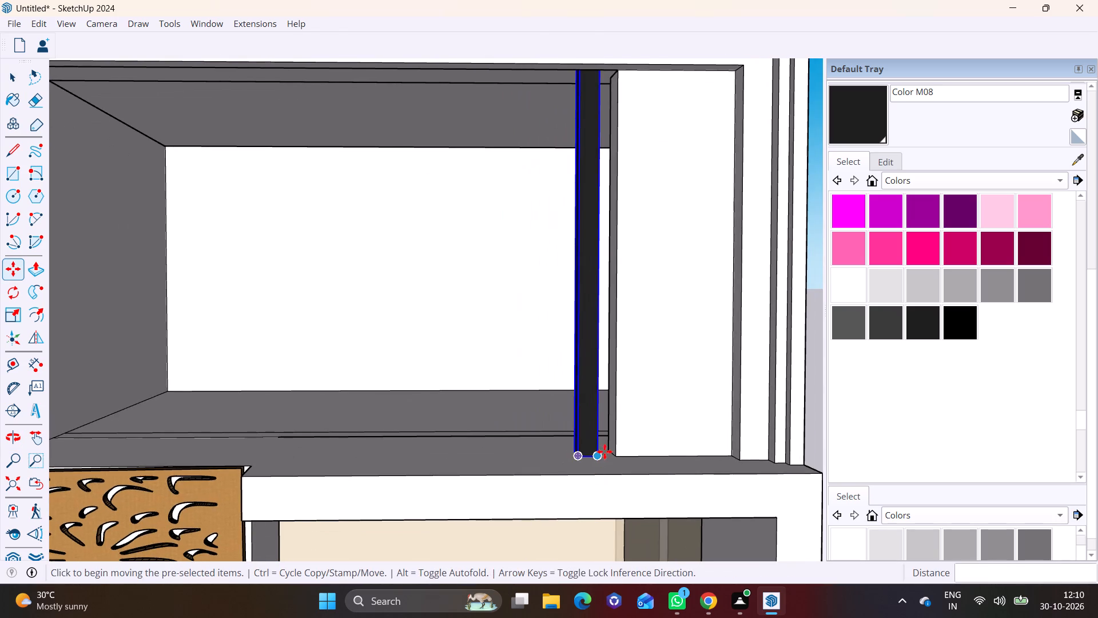
{"action": "left_click", "coordinate": [600, 453]}
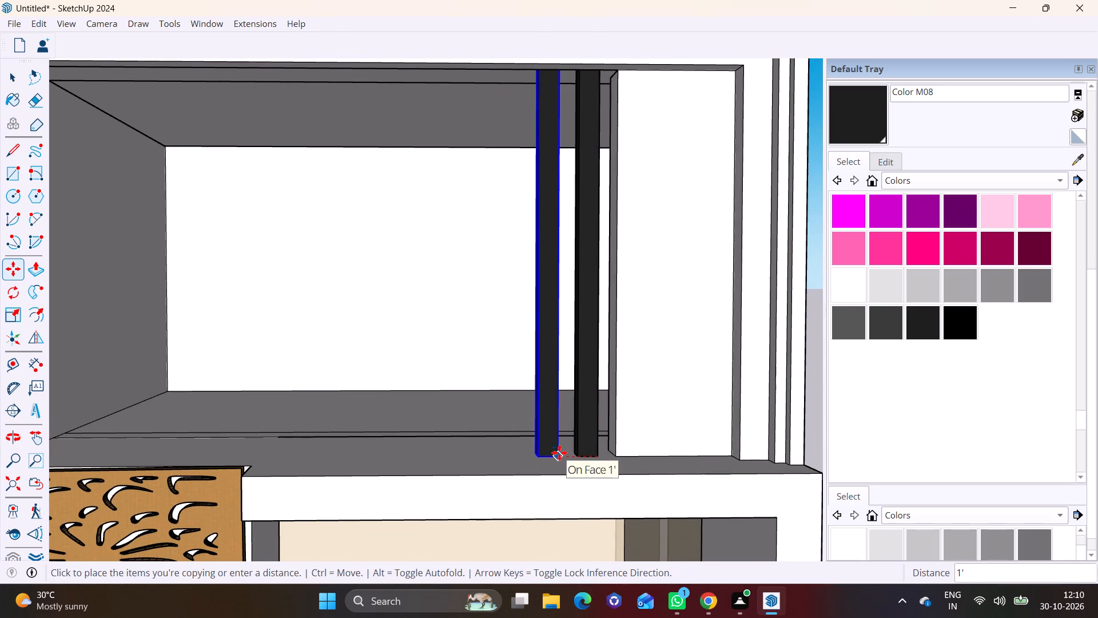
{"action": "left_click", "coordinate": [559, 453]}
{"action": "type", "text": "*20"}
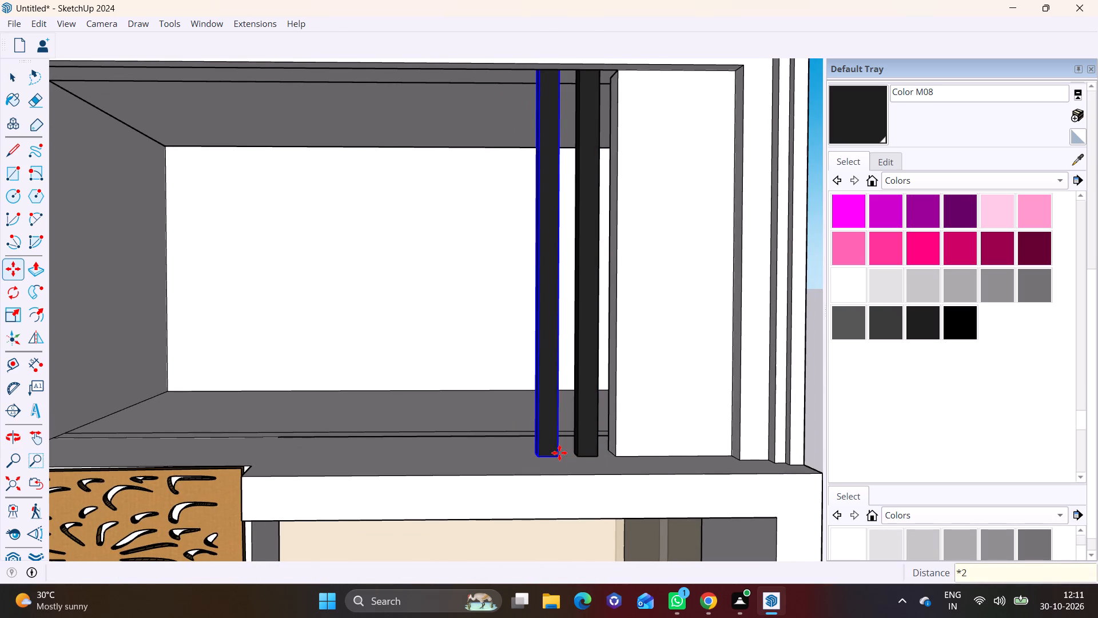
{"action": "key", "text": "Return"}
{"action": "key", "text": "space"}
{"action": "scroll", "coordinate": [559, 453], "scroll_direction": "down", "scroll_amount": 8}
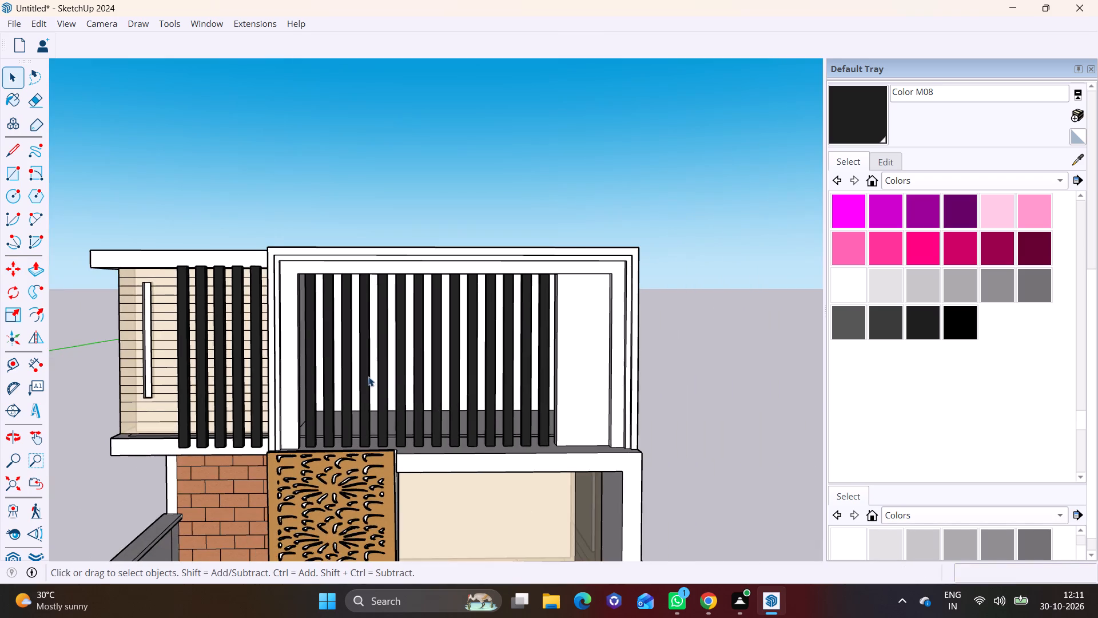
Delete the six surplus dark posts beyond the opening, in front of the clad wall and inside the frame's side.
{"action": "scroll", "coordinate": [377, 379], "scroll_direction": "up", "scroll_amount": 1}
{"action": "middle_click_drag", "start_coordinate": [377, 379], "coordinate": [490, 369]}
{"action": "scroll", "coordinate": [298, 365], "scroll_direction": "up", "scroll_amount": 3}
{"action": "left_click", "coordinate": [152, 283]}
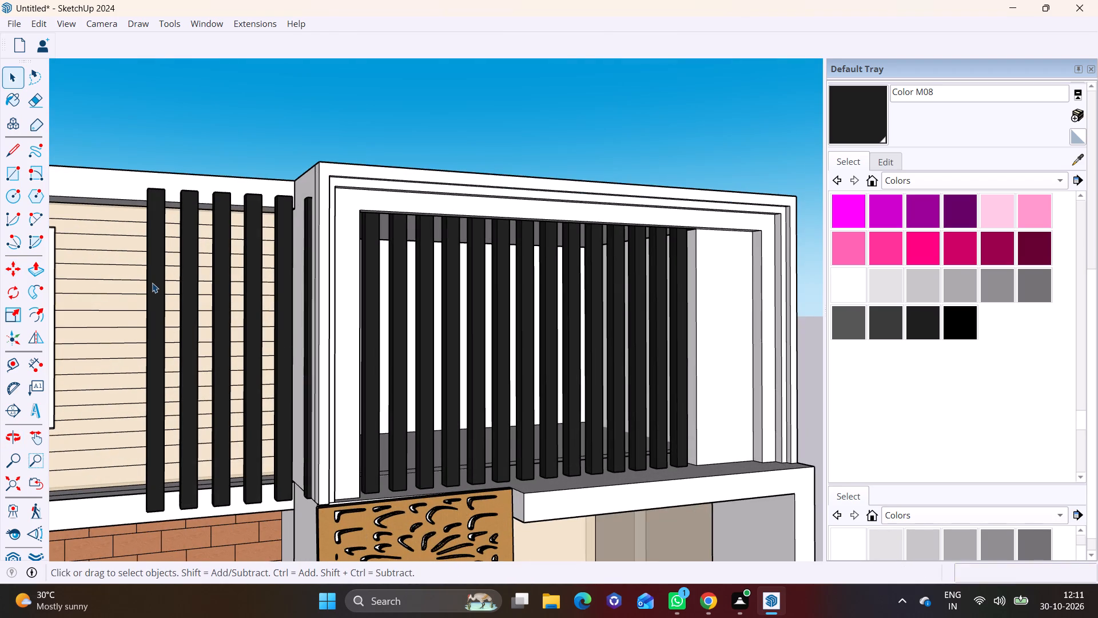
{"action": "key", "text": "Delete"}
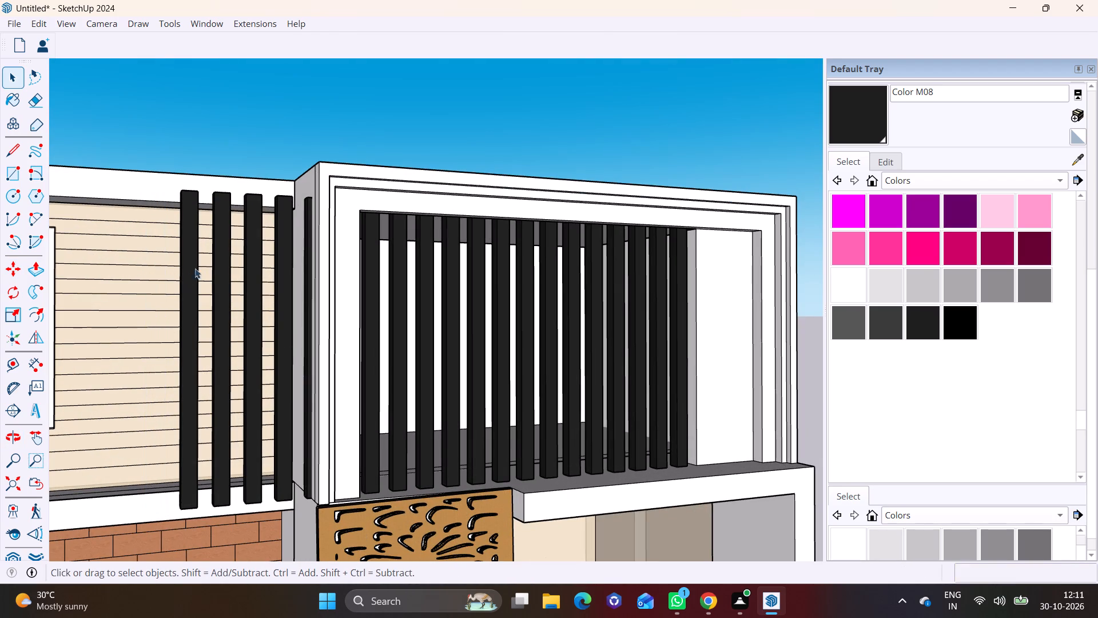
{"action": "left_click", "coordinate": [193, 268]}
{"action": "key", "text": "Delete"}
{"action": "left_click", "coordinate": [216, 264]}
{"action": "key", "text": "Delete"}
{"action": "left_click", "coordinate": [251, 264]}
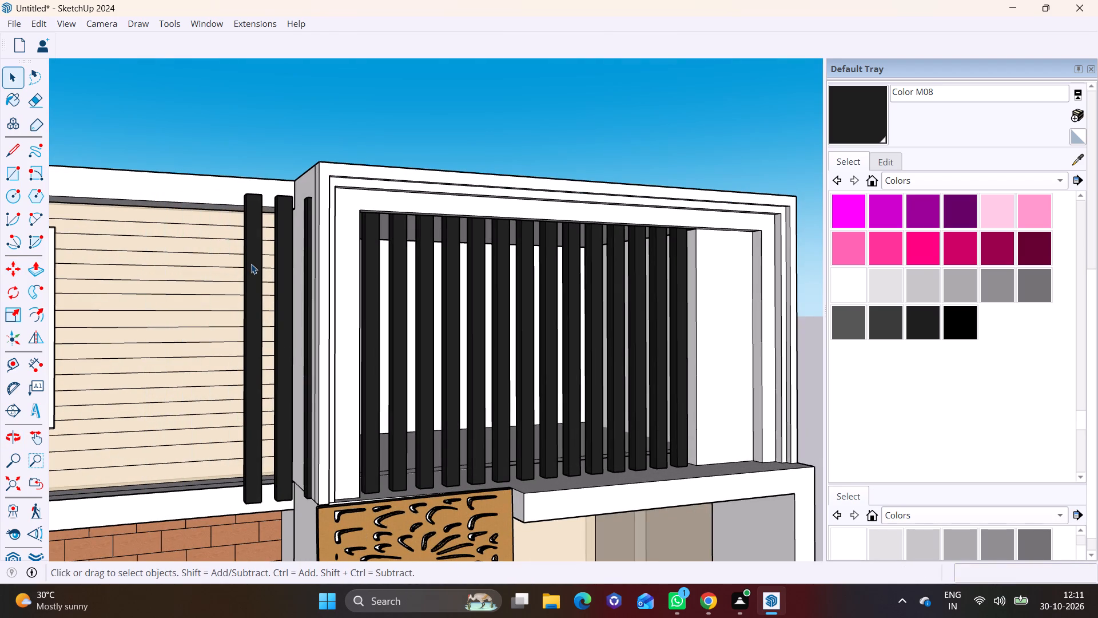
{"action": "key", "text": "Delete"}
{"action": "left_click", "coordinate": [280, 263]}
{"action": "key", "text": "Delete"}
{"action": "left_click", "coordinate": [308, 255]}
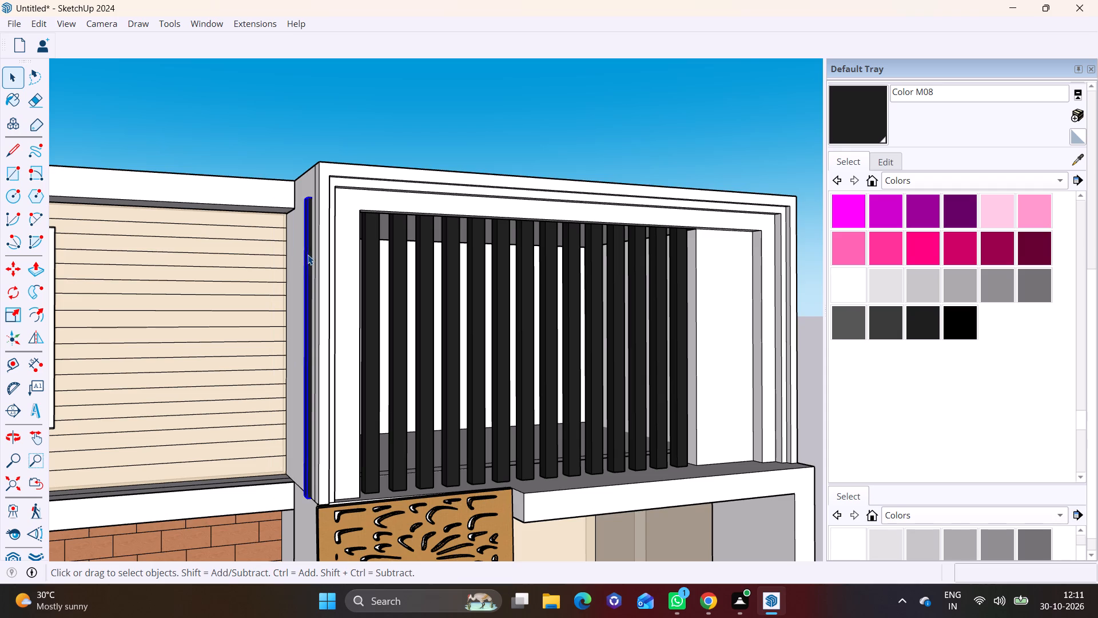
{"action": "key", "text": "Delete"}
Draw a rectangle about 16' 2" by 2' 5" on the roof, from its front corner along the side-wall edge.
{"action": "middle_click_drag", "start_coordinate": [359, 300], "coordinate": [210, 315]}
{"action": "scroll", "coordinate": [324, 345], "scroll_direction": "down", "scroll_amount": 10}
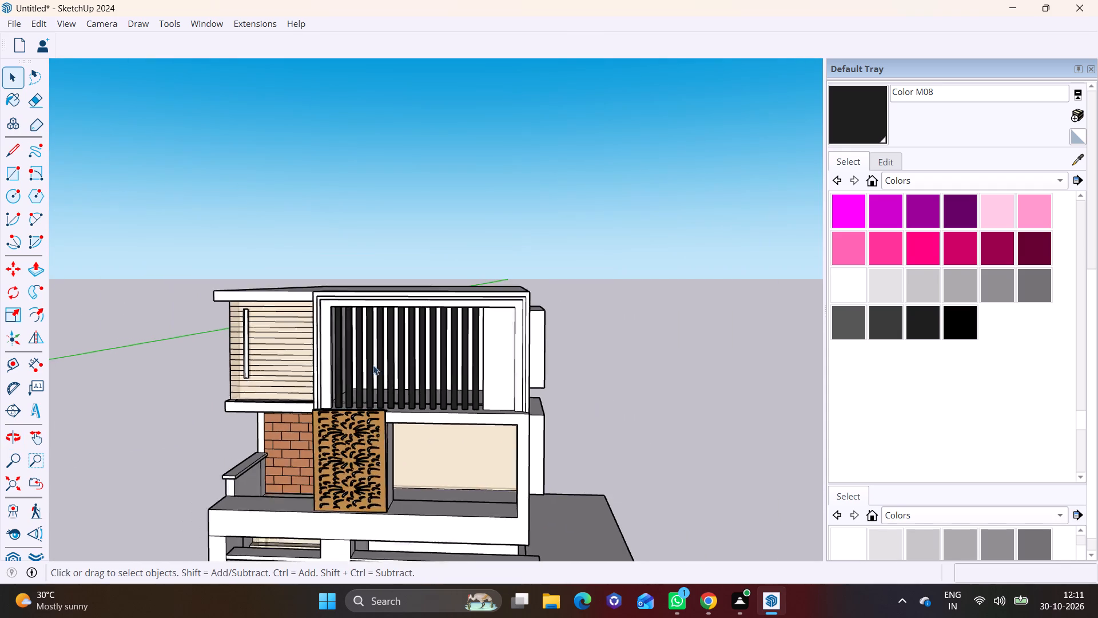
{"action": "scroll", "coordinate": [373, 365], "scroll_direction": "down", "scroll_amount": 1}
{"action": "left_click", "coordinate": [578, 402]}
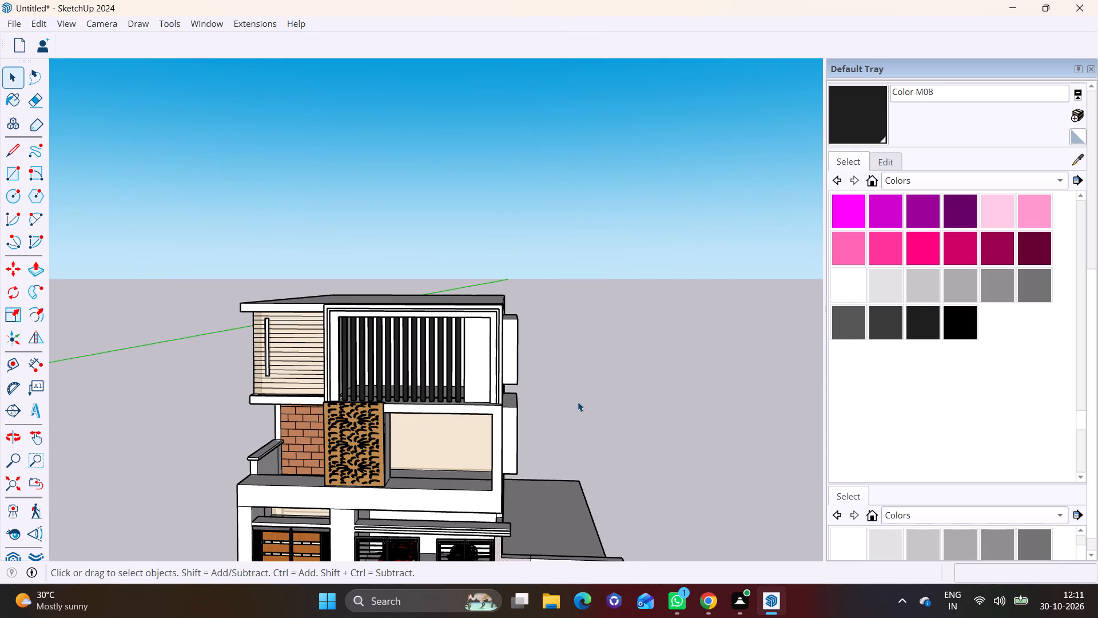
{"action": "middle_click_drag", "start_coordinate": [578, 402], "coordinate": [610, 373]}
{"action": "middle_click_drag", "start_coordinate": [524, 363], "coordinate": [519, 393], "text": "shift"}
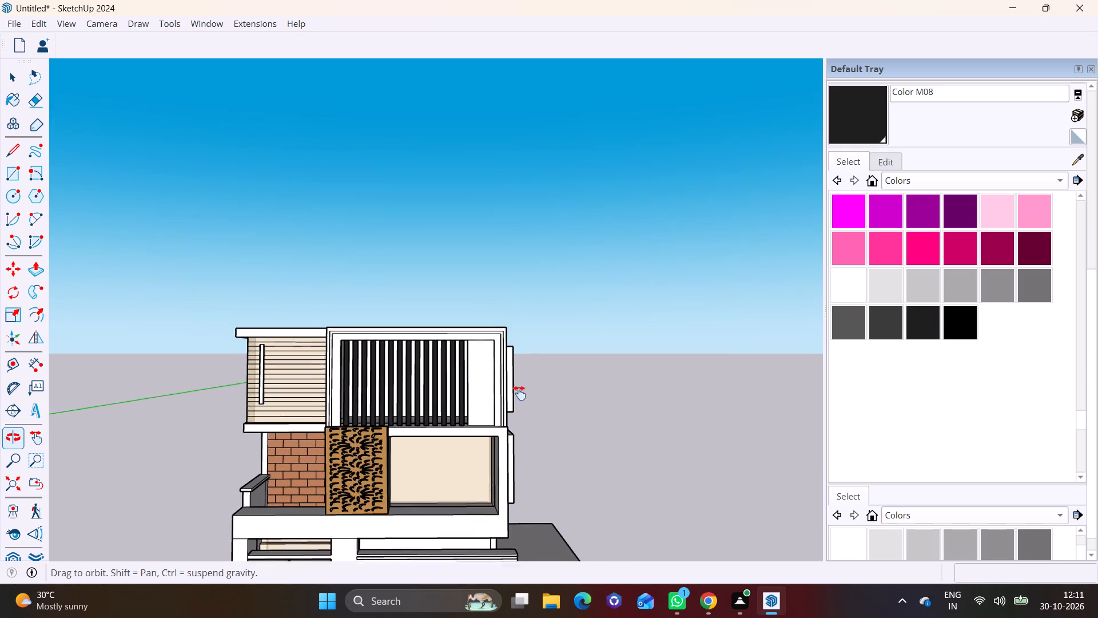
{"action": "middle_click_drag", "start_coordinate": [519, 393], "coordinate": [525, 397], "text": "shift"}
{"action": "middle_click_drag", "start_coordinate": [524, 325], "coordinate": [499, 430]}
{"action": "scroll", "coordinate": [494, 347], "scroll_direction": "up", "scroll_amount": 4}
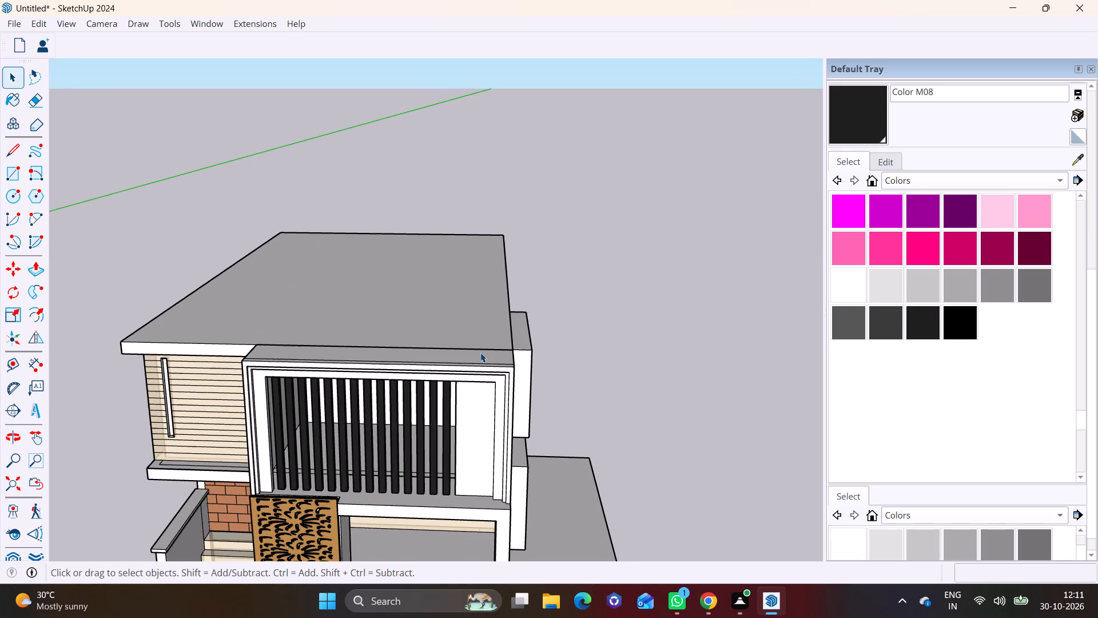
{"action": "middle_click_drag", "start_coordinate": [480, 347], "coordinate": [468, 405]}
{"action": "middle_click_drag", "start_coordinate": [477, 351], "coordinate": [479, 394]}
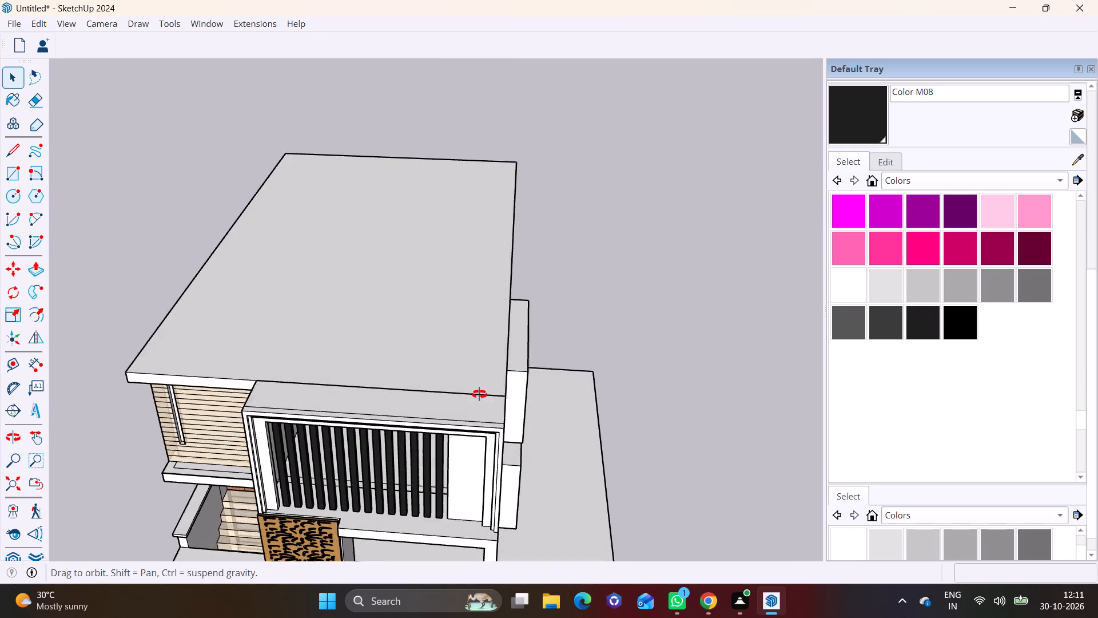
{"action": "middle_click_drag", "start_coordinate": [479, 394], "coordinate": [481, 401]}
{"action": "left_click", "coordinate": [15, 179]}
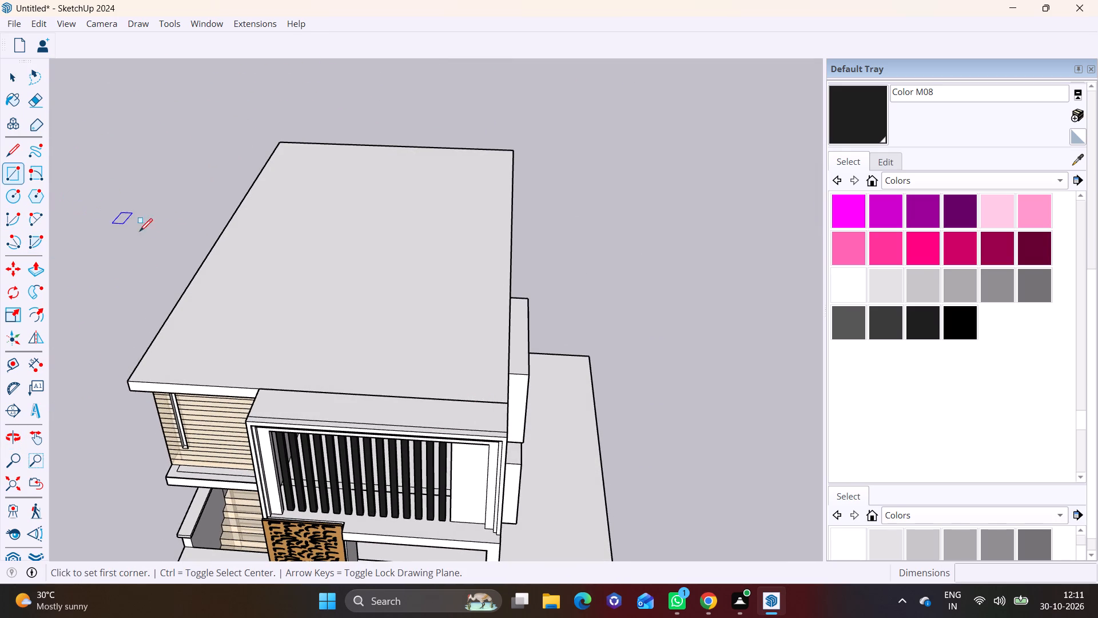
{"action": "middle_click_drag", "start_coordinate": [364, 302], "coordinate": [355, 323]}
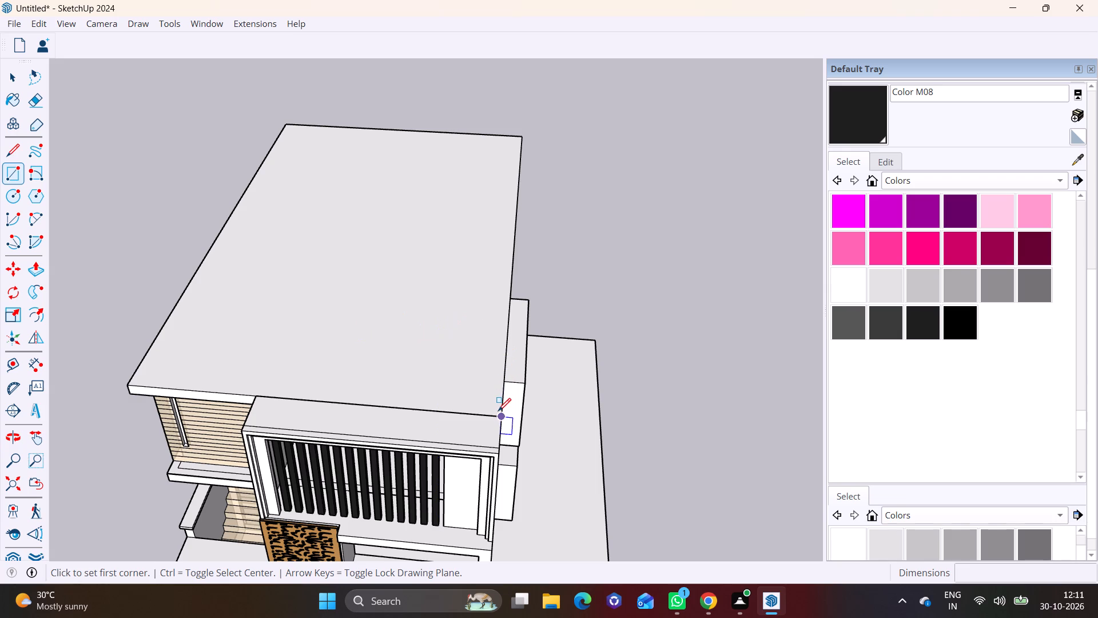
{"action": "left_click", "coordinate": [498, 411]}
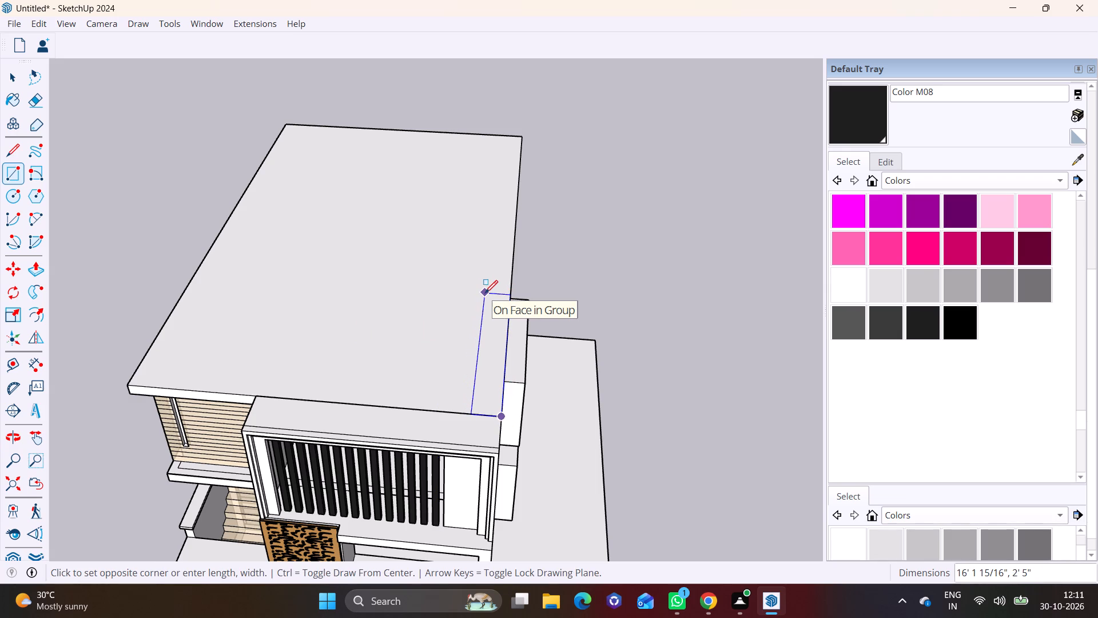
{"action": "left_click", "coordinate": [485, 293]}
Push/Pull the roof-edge rectangle upward about 6' 4" to form a block.
{"action": "key", "text": "space"}
{"action": "left_click", "coordinate": [492, 324]}
{"action": "left_click", "coordinate": [31, 265]}
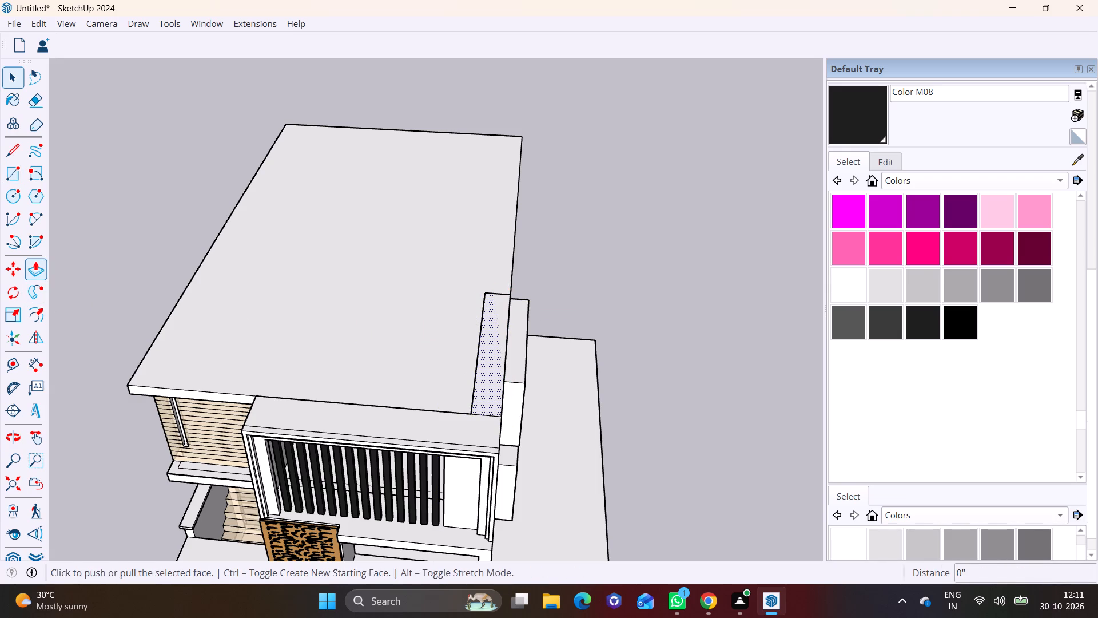
{"action": "left_click", "coordinate": [487, 386]}
{"action": "left_click", "coordinate": [462, 326]}
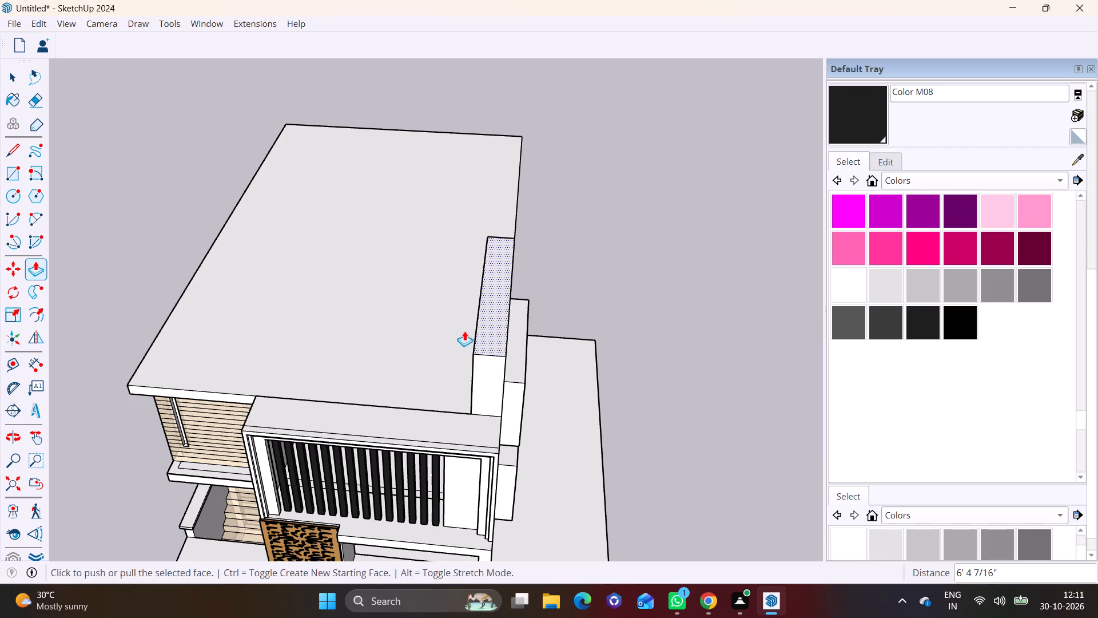
Push/Pull the roof block's top face downward about 1' 7".
{"action": "middle_click_drag", "start_coordinate": [496, 370], "coordinate": [311, 205]}
{"action": "scroll", "coordinate": [464, 223], "scroll_direction": "up", "scroll_amount": 2}
{"action": "middle_click_drag", "start_coordinate": [464, 223], "coordinate": [444, 288]}
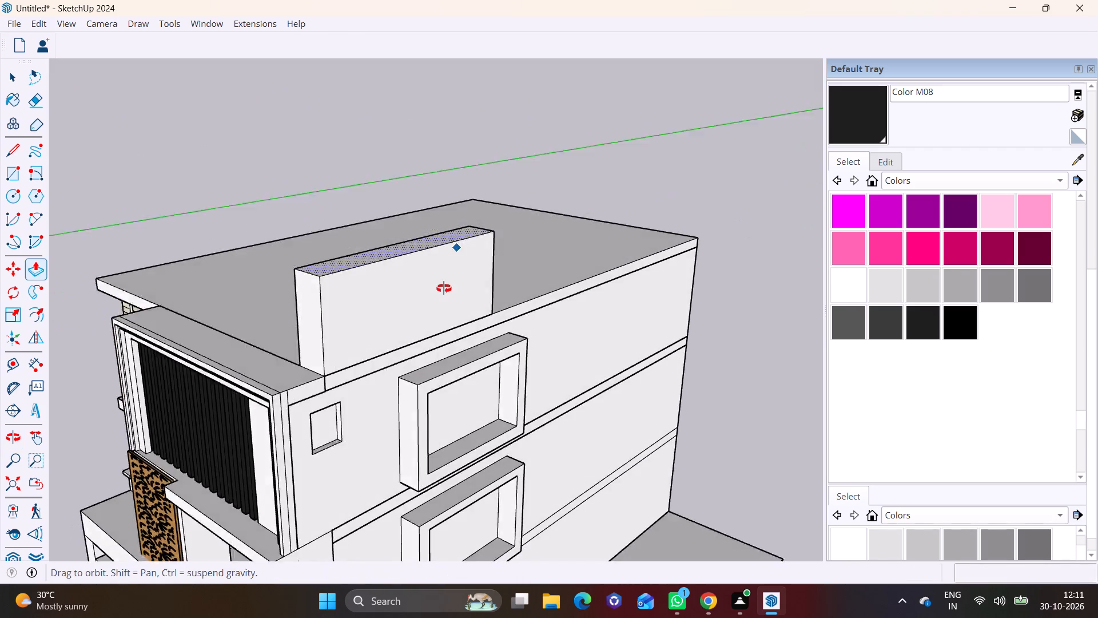
{"action": "middle_click_drag", "start_coordinate": [444, 288], "coordinate": [436, 328]}
{"action": "left_click", "coordinate": [402, 276]}
{"action": "left_click", "coordinate": [396, 298]}
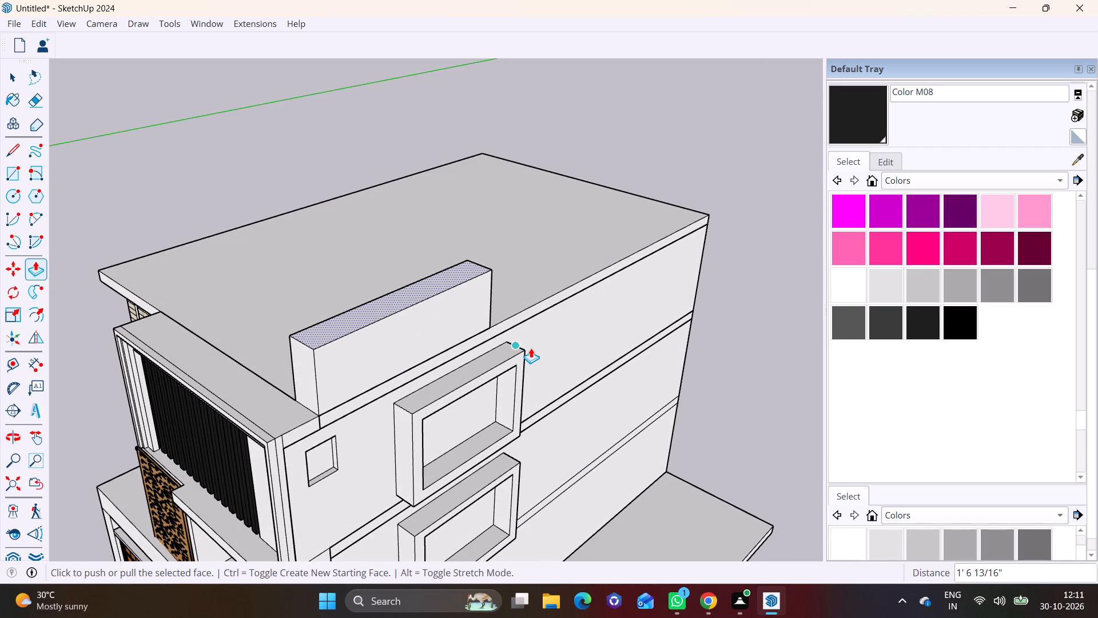
Push/Pull the roof block's inner long face toward the side edge to make a thinner wall.
{"action": "middle_click_drag", "start_coordinate": [514, 340], "coordinate": [272, 313]}
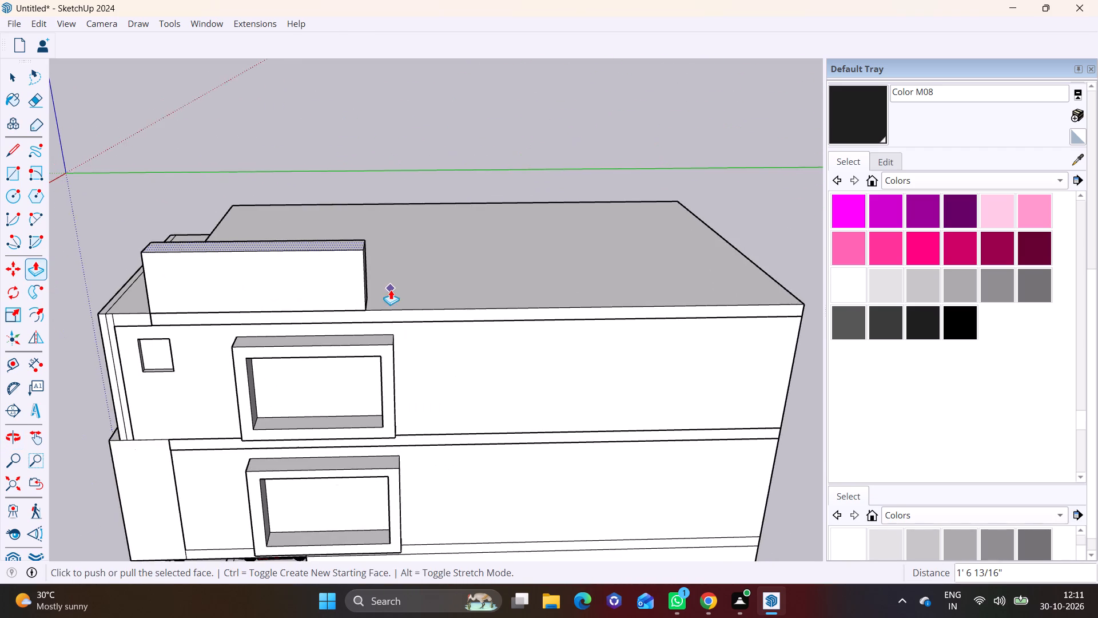
{"action": "scroll", "coordinate": [391, 290], "scroll_direction": "up", "scroll_amount": 2}
{"action": "middle_click_drag", "start_coordinate": [304, 288], "coordinate": [581, 257]}
{"action": "middle_click_drag", "start_coordinate": [436, 290], "coordinate": [439, 291]}
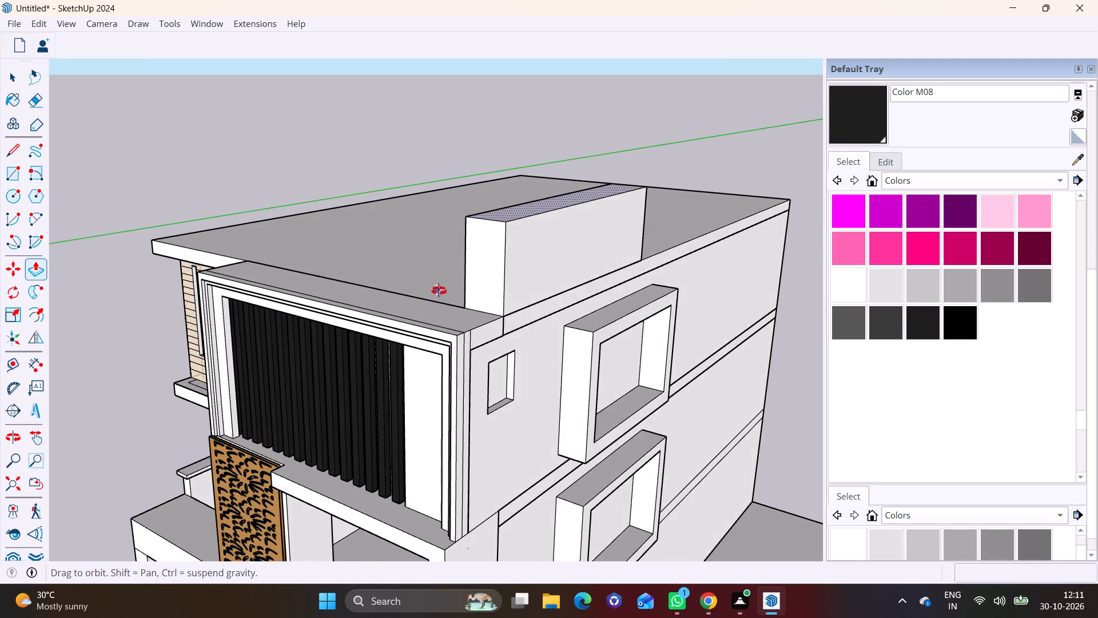
{"action": "middle_click_drag", "start_coordinate": [439, 291], "coordinate": [670, 318]}
{"action": "left_click", "coordinate": [621, 245]}
{"action": "key", "text": "space"}
{"action": "left_click", "coordinate": [621, 245]}
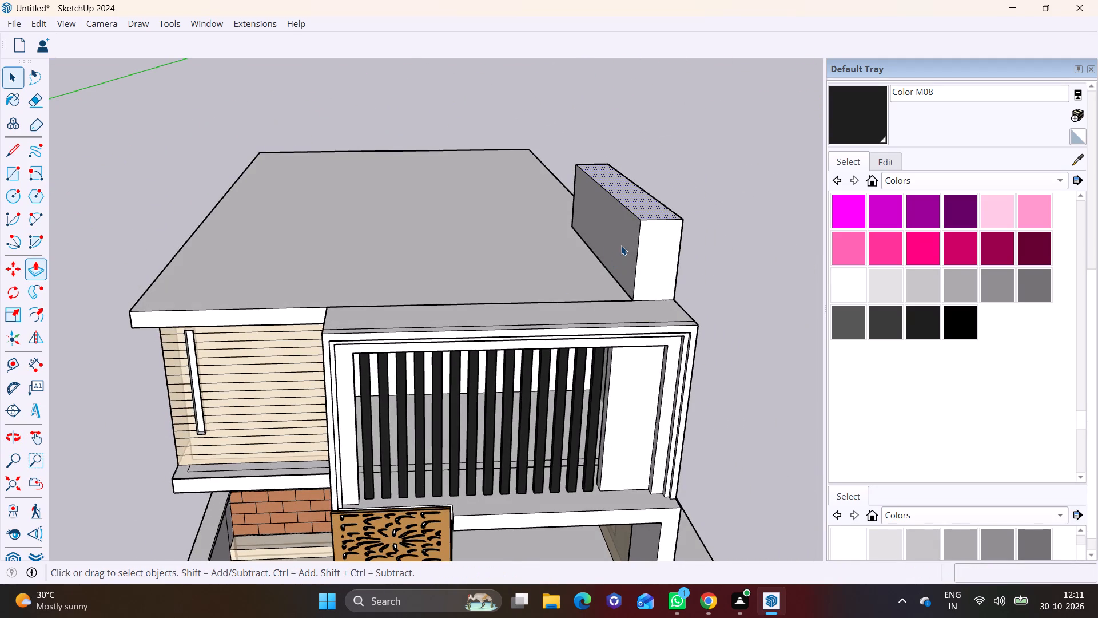
{"action": "left_click", "coordinate": [39, 268]}
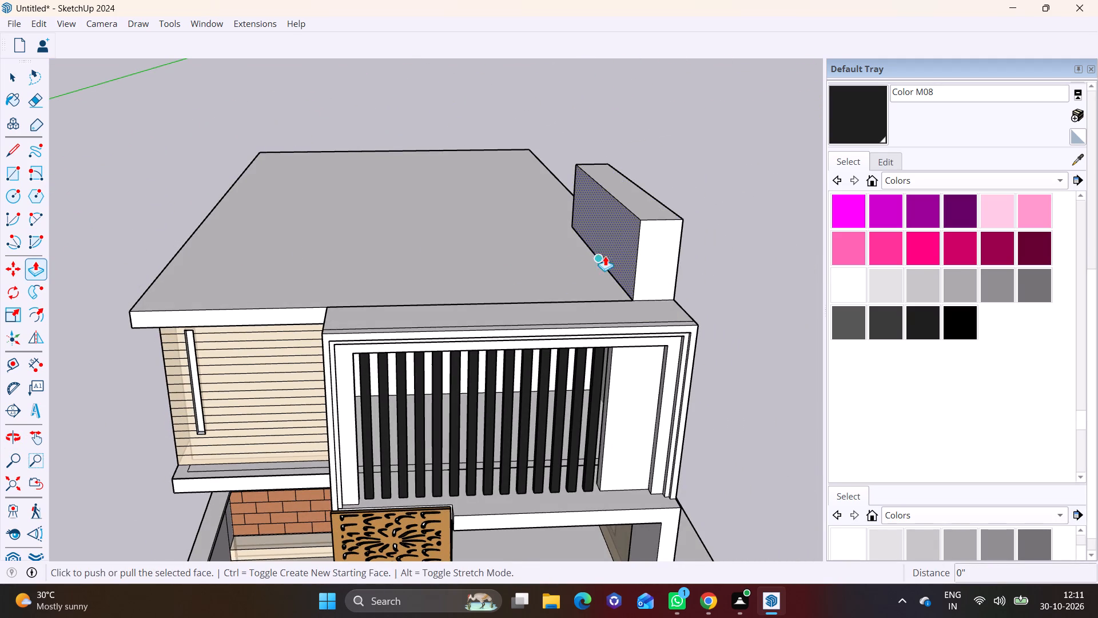
{"action": "left_click", "coordinate": [619, 251]}
{"action": "left_click", "coordinate": [633, 249]}
{"action": "key", "text": "space"}
Draw a vertical line on the roof wall's inner face near its front end, from the base to the top edge.
{"action": "scroll", "coordinate": [393, 312], "scroll_direction": "down", "scroll_amount": 2}
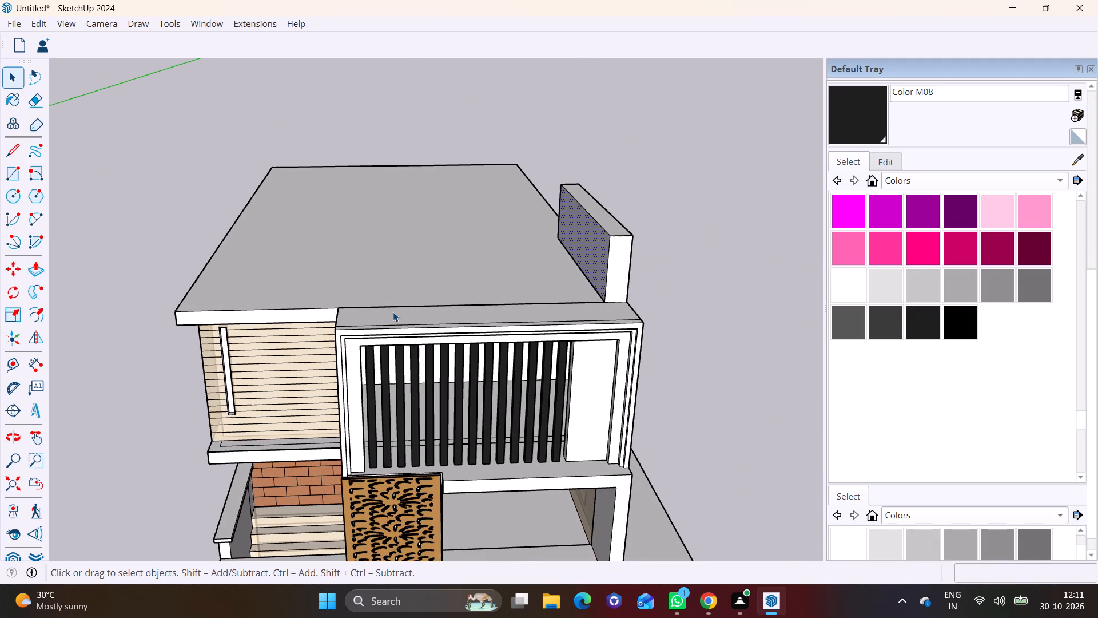
{"action": "middle_click_drag", "start_coordinate": [390, 333], "coordinate": [380, 400], "text": "shift"}
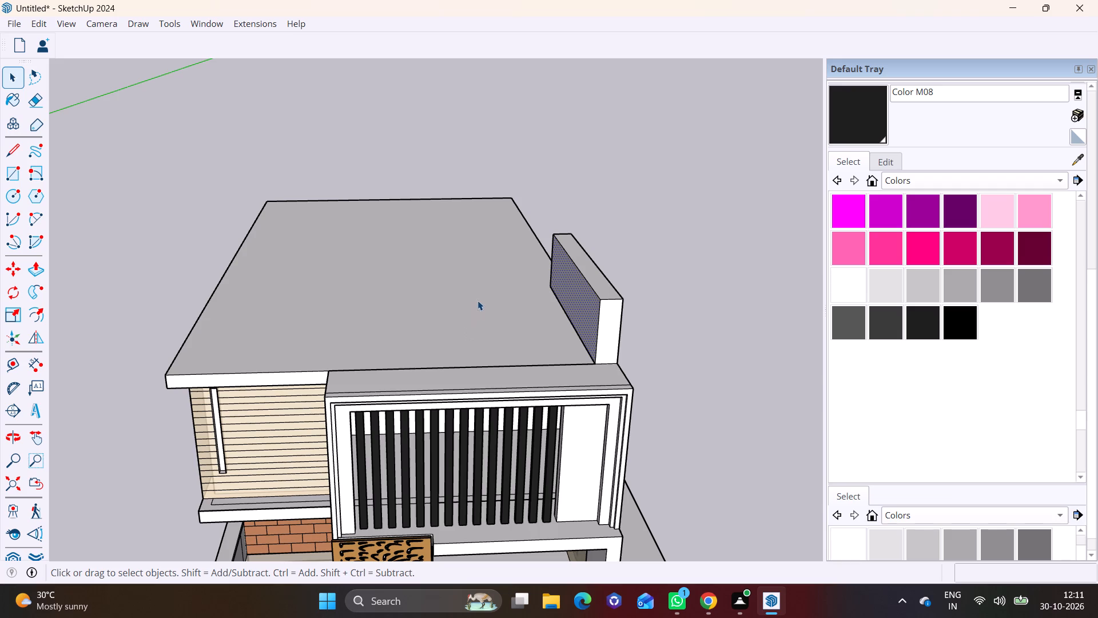
{"action": "middle_click_drag", "start_coordinate": [590, 317], "coordinate": [806, 315]}
{"action": "left_click", "coordinate": [14, 153]}
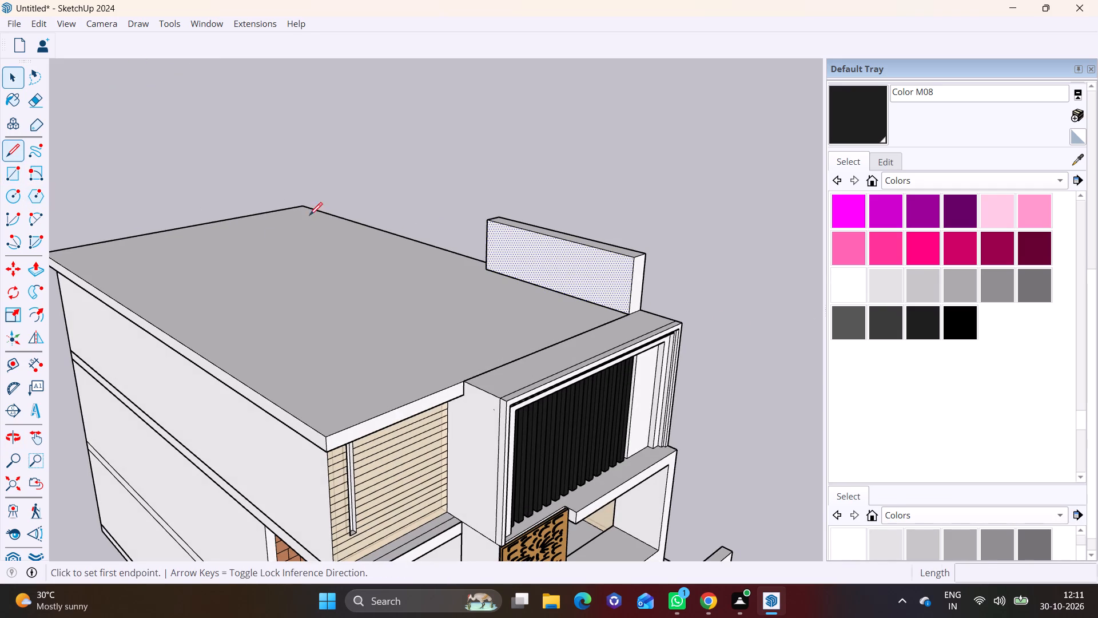
{"action": "scroll", "coordinate": [535, 270], "scroll_direction": "up", "scroll_amount": 5}
{"action": "left_click", "coordinate": [651, 328]}
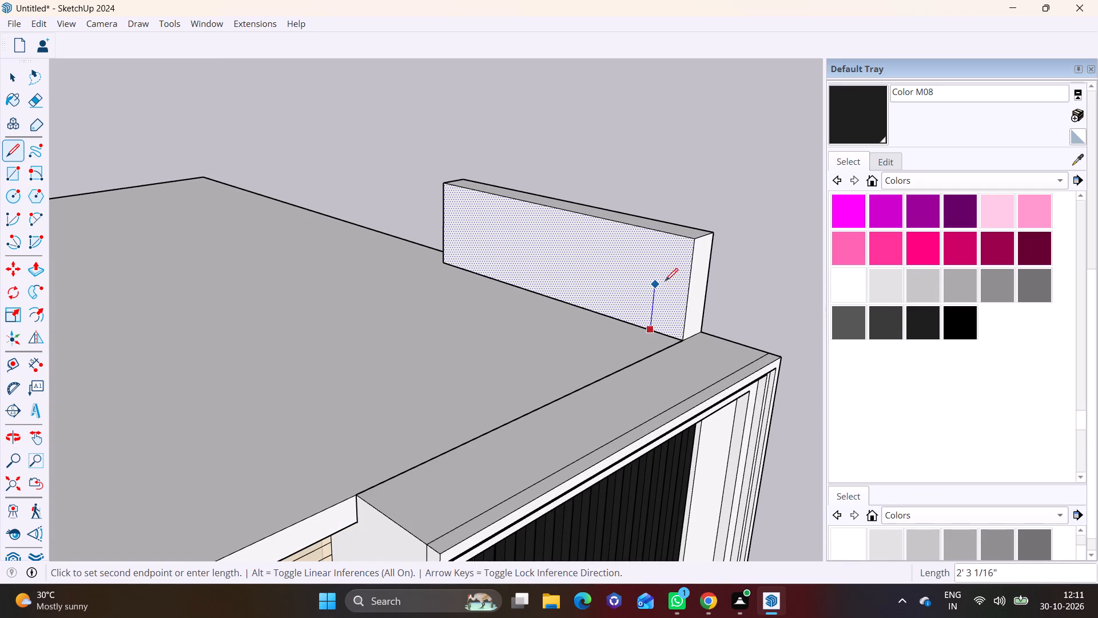
{"action": "left_click", "coordinate": [665, 236]}
{"action": "key", "text": "space"}
Push/Pull the narrow strip on the roof wall's inner face about 29' 6" across the front edge to form a front wall.
{"action": "left_click", "coordinate": [673, 268]}
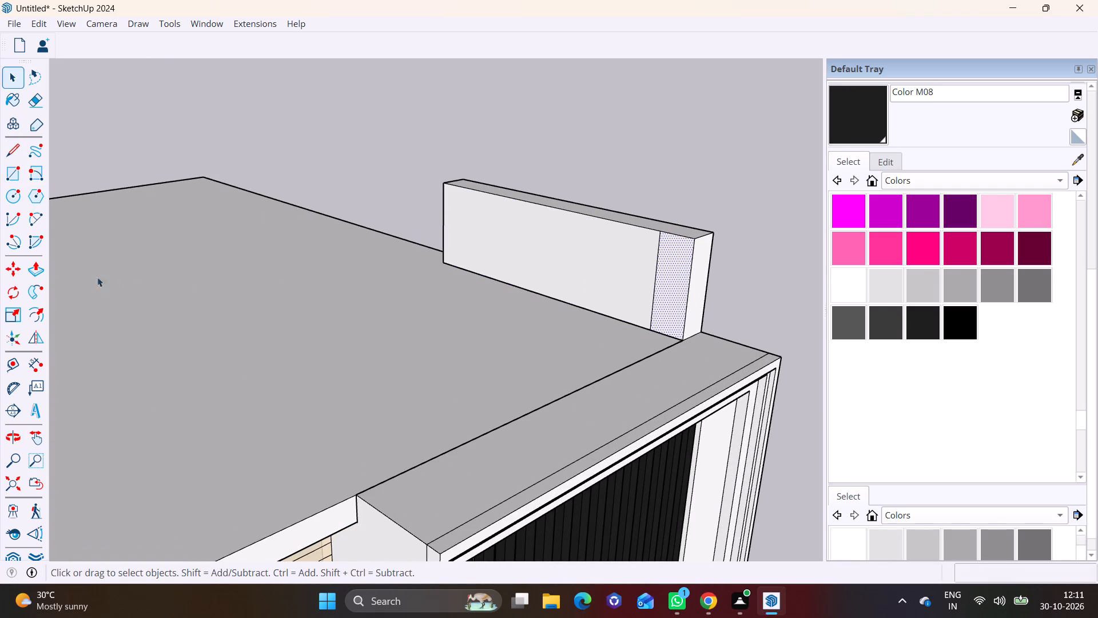
{"action": "left_click", "coordinate": [38, 267]}
{"action": "scroll", "coordinate": [360, 359], "scroll_direction": "down", "scroll_amount": 4}
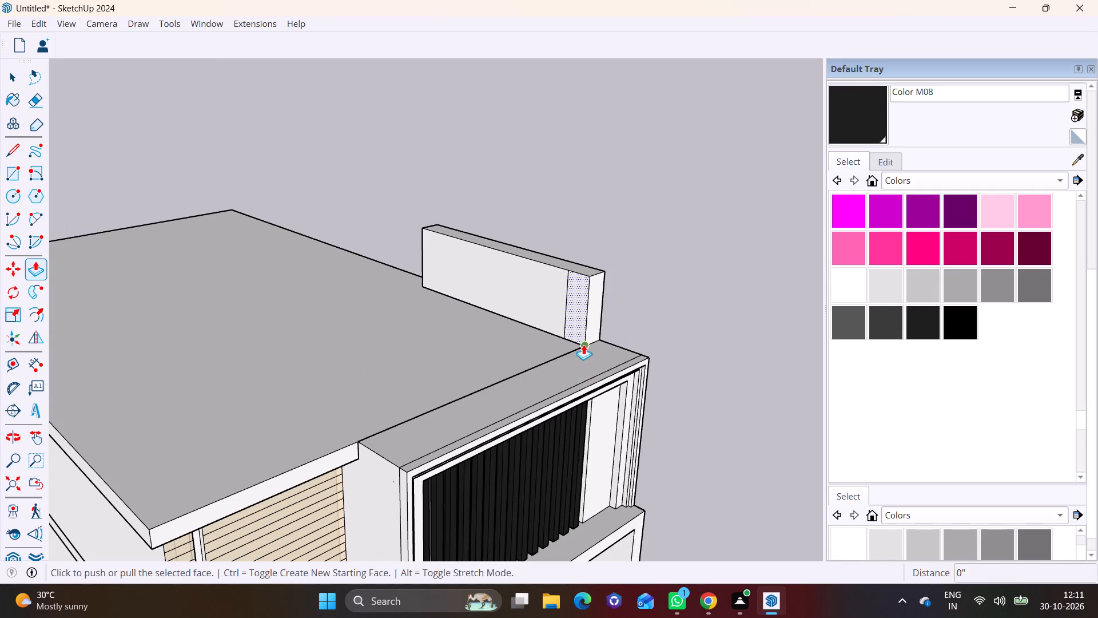
{"action": "left_click", "coordinate": [579, 314]}
{"action": "middle_click", "coordinate": [185, 421], "text": "shift"}
{"action": "middle_click_drag", "start_coordinate": [185, 420], "coordinate": [216, 403], "text": "shift"}
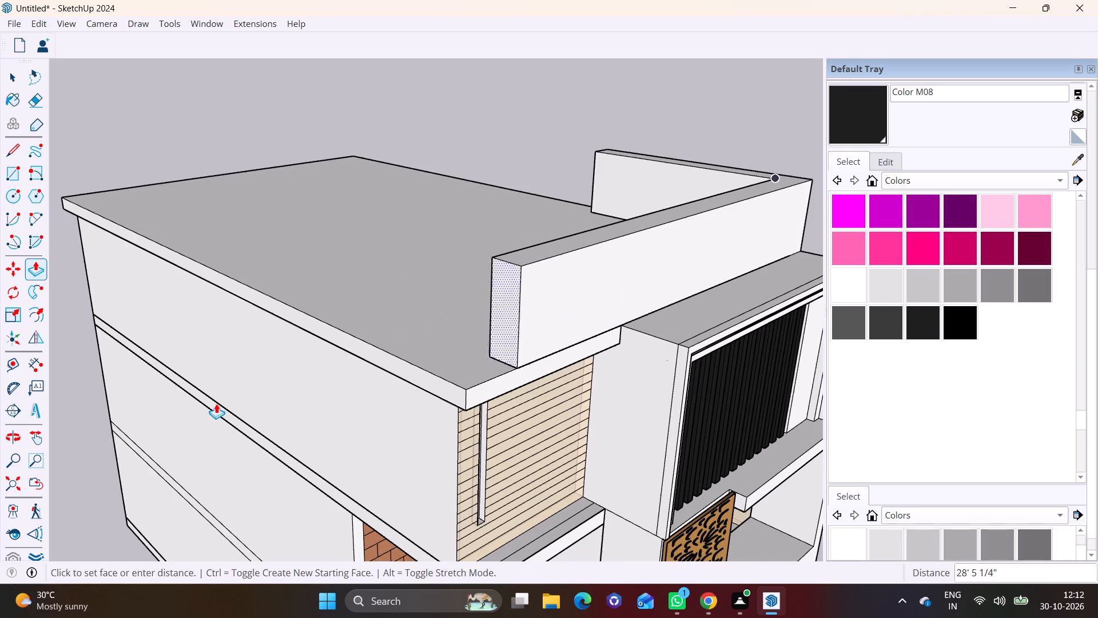
{"action": "middle_click_drag", "start_coordinate": [216, 403], "coordinate": [401, 332], "text": "shift"}
{"action": "left_click", "coordinate": [459, 396]}
Draw a vertical line near the far end of the front roof wall's inner face, from the base to the top edge.
{"action": "scroll", "coordinate": [423, 382], "scroll_direction": "down", "scroll_amount": 2}
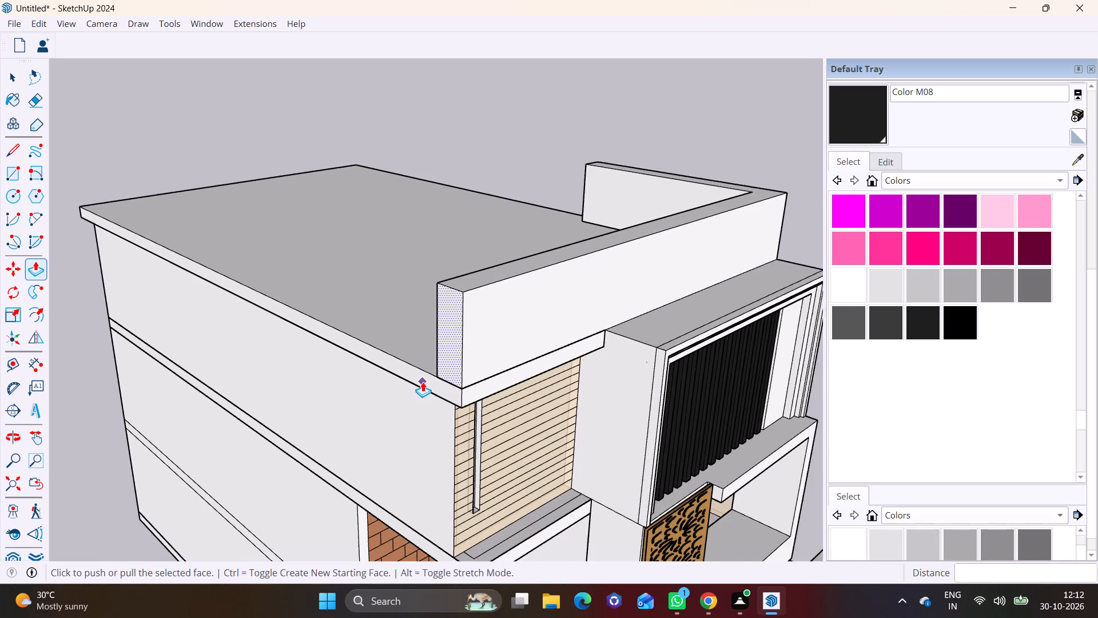
{"action": "scroll", "coordinate": [423, 382], "scroll_direction": "down", "scroll_amount": 2}
{"action": "middle_click_drag", "start_coordinate": [447, 347], "coordinate": [74, 362]}
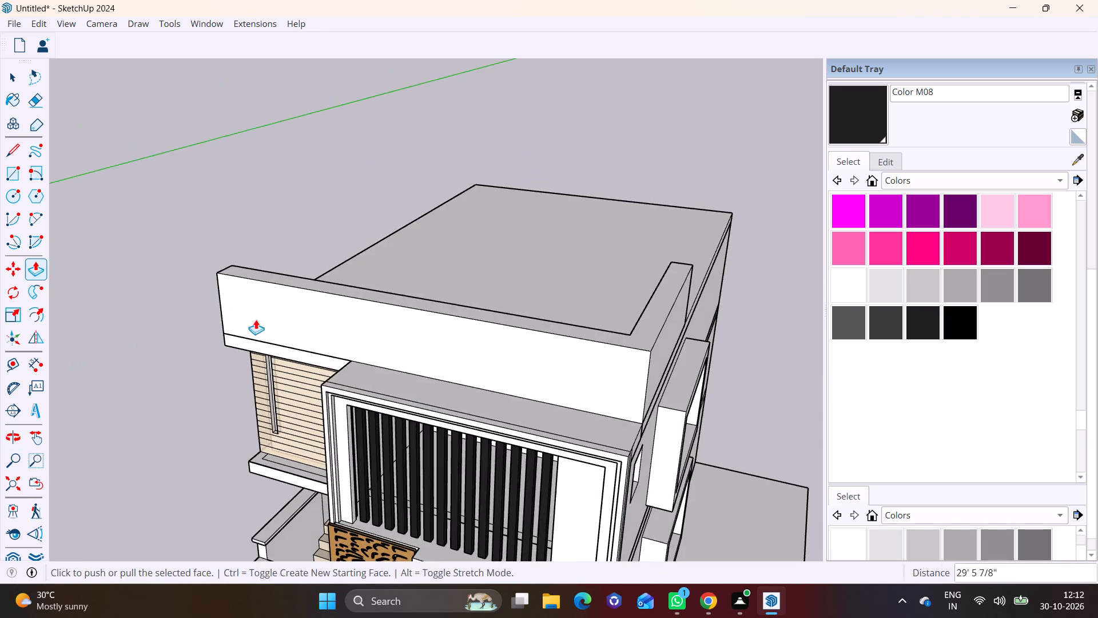
{"action": "middle_click_drag", "start_coordinate": [408, 299], "coordinate": [96, 328]}
{"action": "scroll", "coordinate": [288, 224], "scroll_direction": "up", "scroll_amount": 6}
{"action": "middle_click_drag", "start_coordinate": [371, 296], "coordinate": [161, 317]}
{"action": "scroll", "coordinate": [220, 224], "scroll_direction": "up", "scroll_amount": 3}
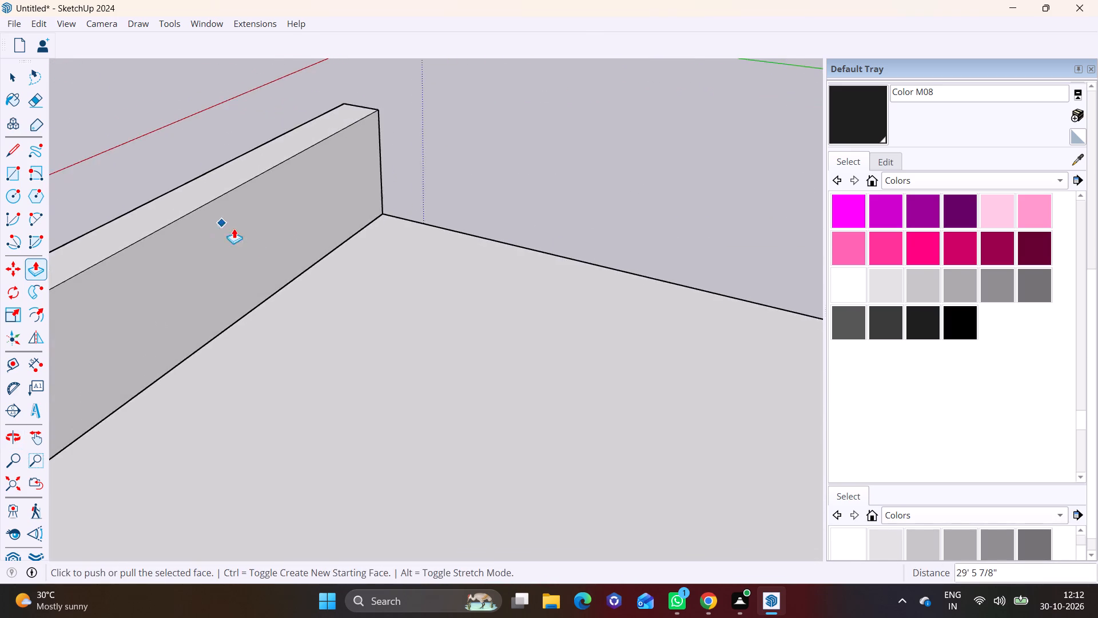
{"action": "middle_click_drag", "start_coordinate": [273, 259], "coordinate": [210, 469], "text": "shift"}
{"action": "middle_click_drag", "start_coordinate": [254, 450], "coordinate": [225, 332]}
{"action": "scroll", "coordinate": [238, 333], "scroll_direction": "up", "scroll_amount": 2}
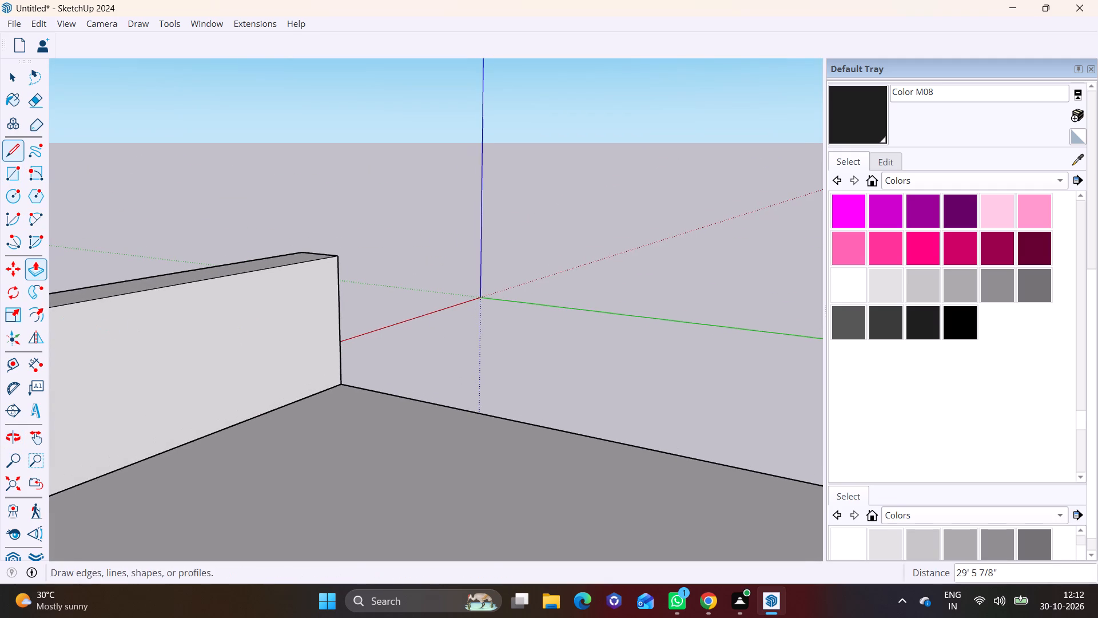
{"action": "left_click", "coordinate": [8, 155]}
{"action": "left_click", "coordinate": [324, 389]}
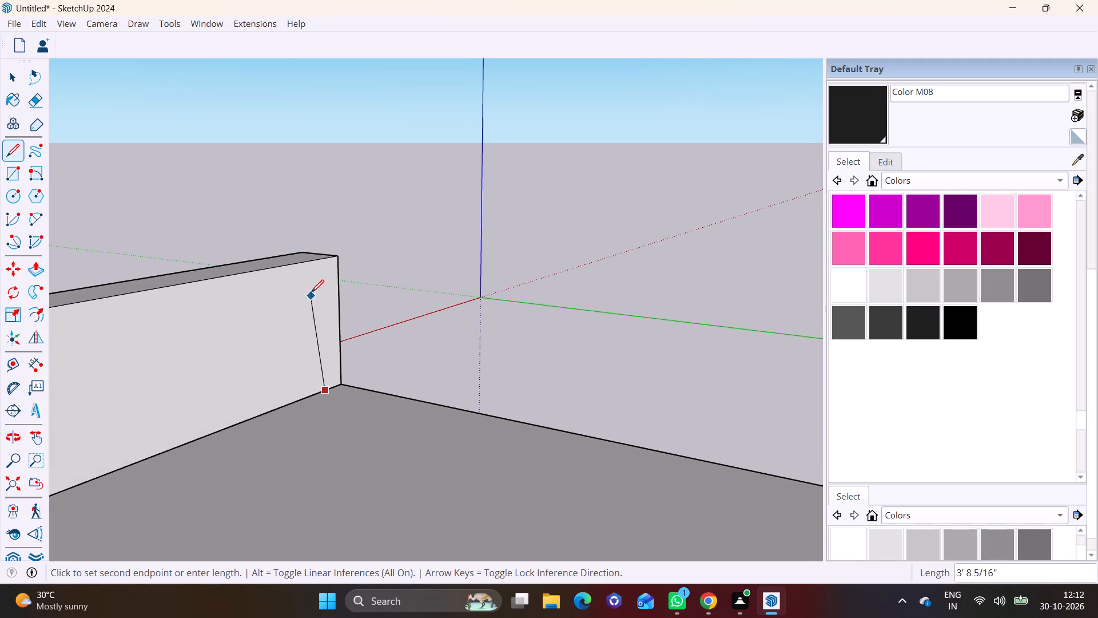
{"action": "left_click", "coordinate": [313, 263]}
Push/Pull the new end strip along the roof's side edge to the back corner to form a long side wall.
{"action": "key", "text": "space"}
{"action": "left_click", "coordinate": [335, 302]}
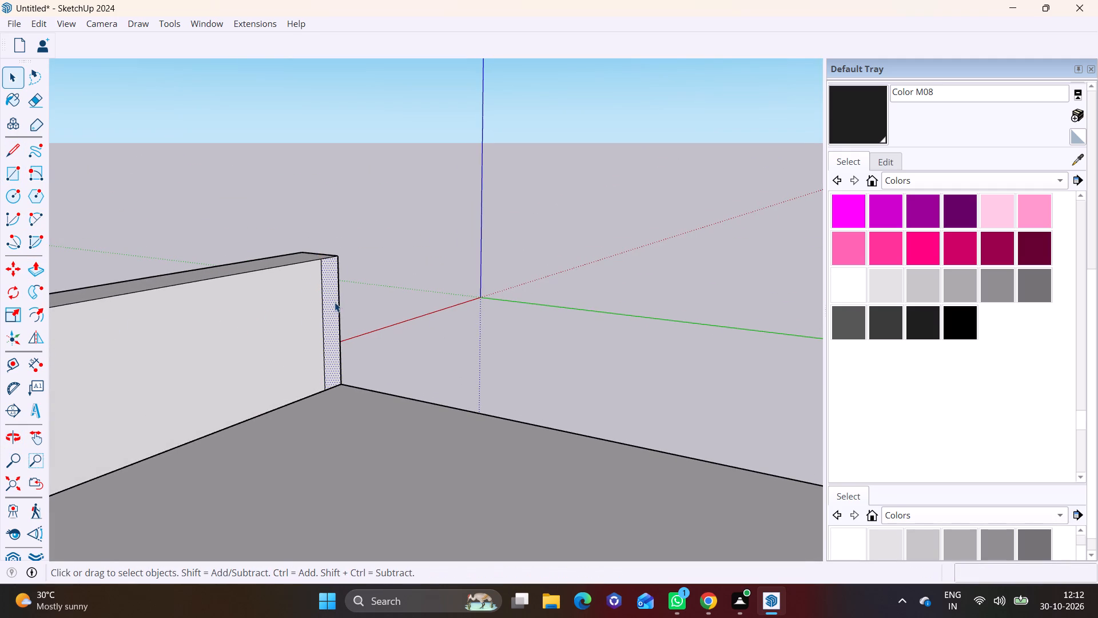
{"action": "left_click", "coordinate": [37, 267]}
{"action": "left_click", "coordinate": [331, 326]}
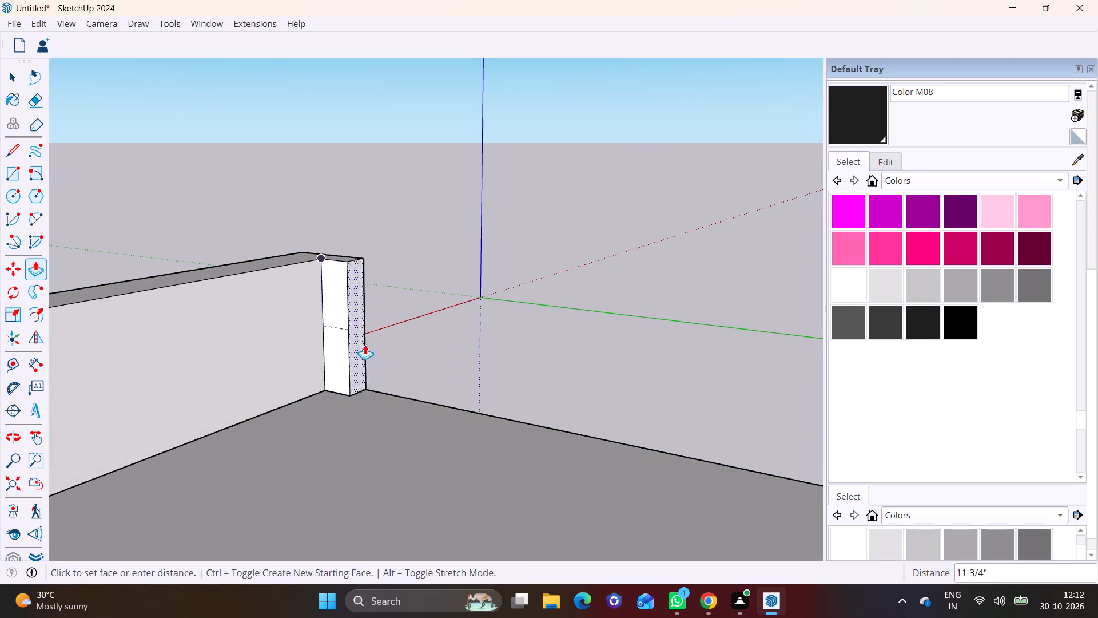
{"action": "scroll", "coordinate": [481, 397], "scroll_direction": "down", "scroll_amount": 10}
{"action": "middle_click_drag", "start_coordinate": [515, 421], "coordinate": [304, 340], "text": "shift"}
{"action": "scroll", "coordinate": [540, 399], "scroll_direction": "down", "scroll_amount": 3}
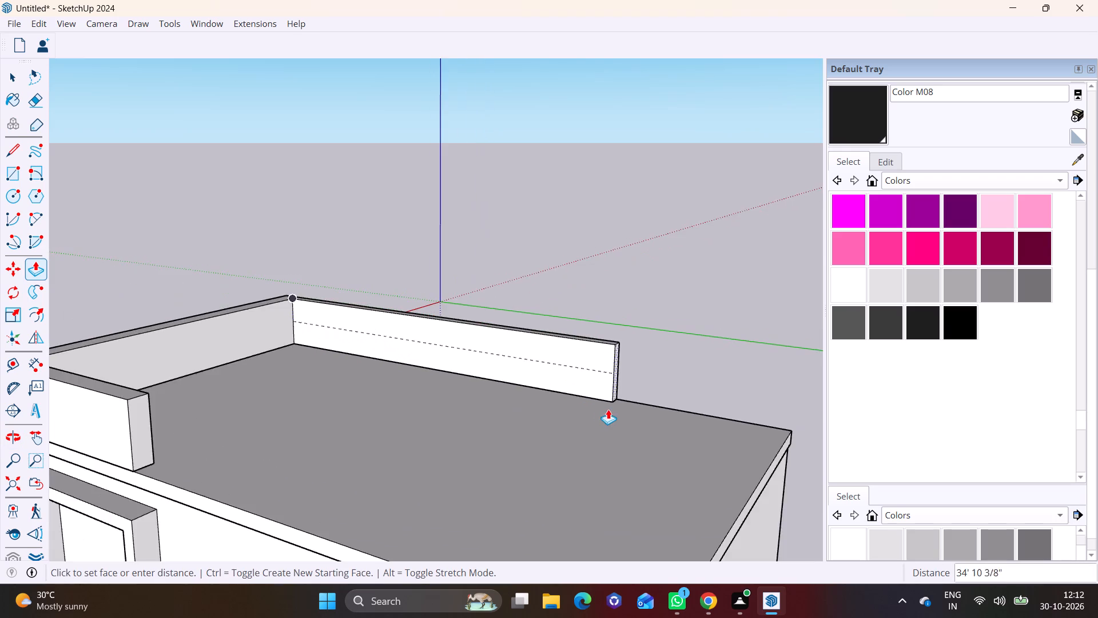
{"action": "scroll", "coordinate": [608, 409], "scroll_direction": "down", "scroll_amount": 3}
{"action": "left_click", "coordinate": [731, 443]}
Push/Pull the long side wall's inner face inward about 8" to thicken it.
{"action": "scroll", "coordinate": [567, 359], "scroll_direction": "up", "scroll_amount": 2}
{"action": "middle_click_drag", "start_coordinate": [539, 378], "coordinate": [343, 427]}
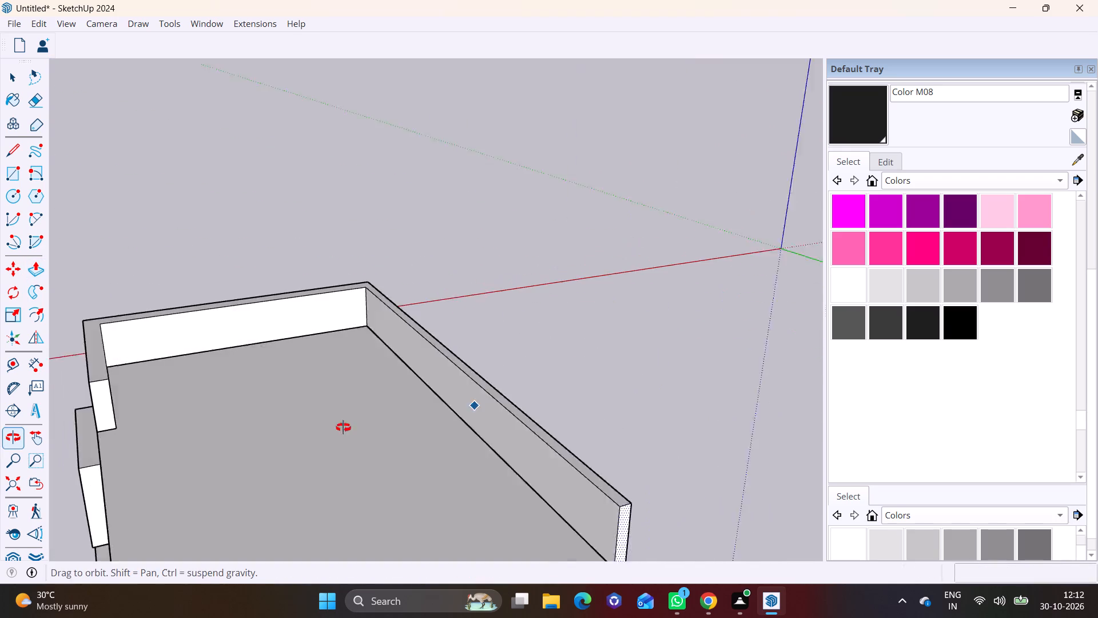
{"action": "middle_click_drag", "start_coordinate": [343, 427], "coordinate": [330, 432]}
{"action": "key", "text": "space"}
{"action": "left_click", "coordinate": [476, 431]}
{"action": "scroll", "coordinate": [486, 434], "scroll_direction": "up", "scroll_amount": 2}
{"action": "middle_click_drag", "start_coordinate": [488, 438], "coordinate": [510, 358], "text": "shift"}
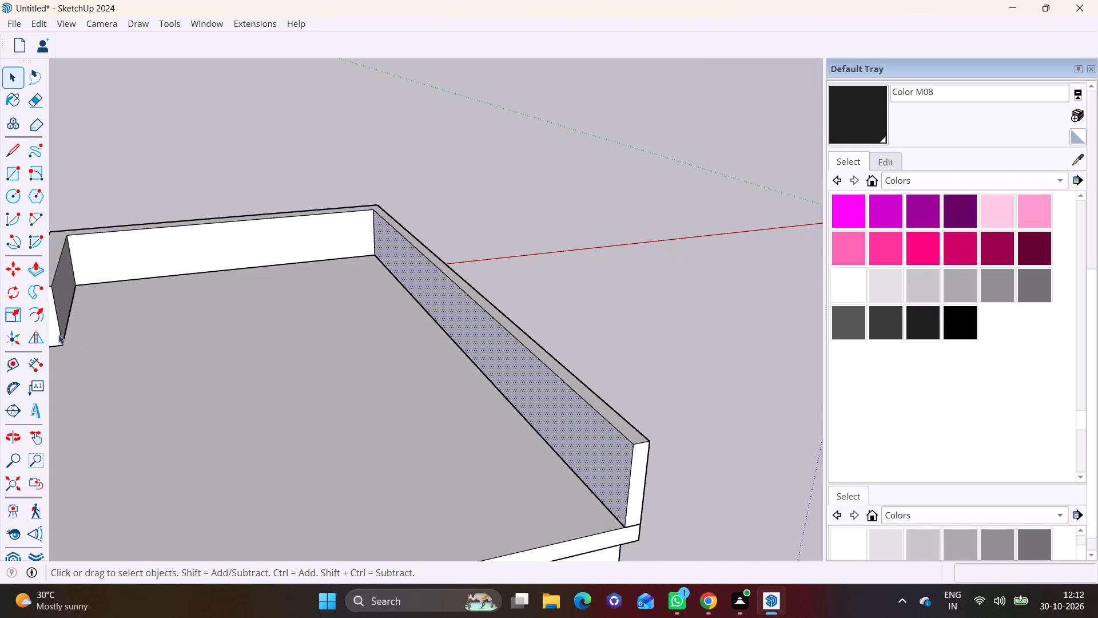
{"action": "left_click", "coordinate": [29, 267]}
{"action": "left_click", "coordinate": [526, 371]}
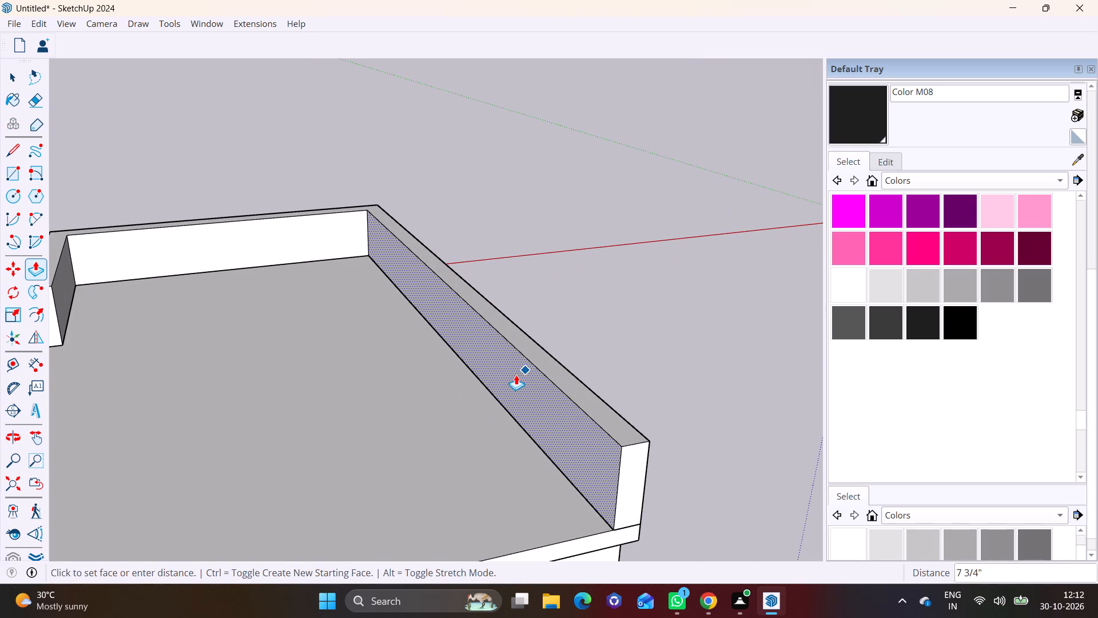
{"action": "left_click", "coordinate": [516, 375]}
{"action": "key", "text": "space"}
{"action": "left_click", "coordinate": [638, 356]}
Push/Pull the front roof wall's inner face by a small amount, about 7/16".
{"action": "scroll", "coordinate": [366, 369], "scroll_direction": "down", "scroll_amount": 2}
{"action": "middle_click_drag", "start_coordinate": [313, 350], "coordinate": [632, 440]}
{"action": "scroll", "coordinate": [331, 409], "scroll_direction": "up", "scroll_amount": 2}
{"action": "left_click", "coordinate": [317, 401]}
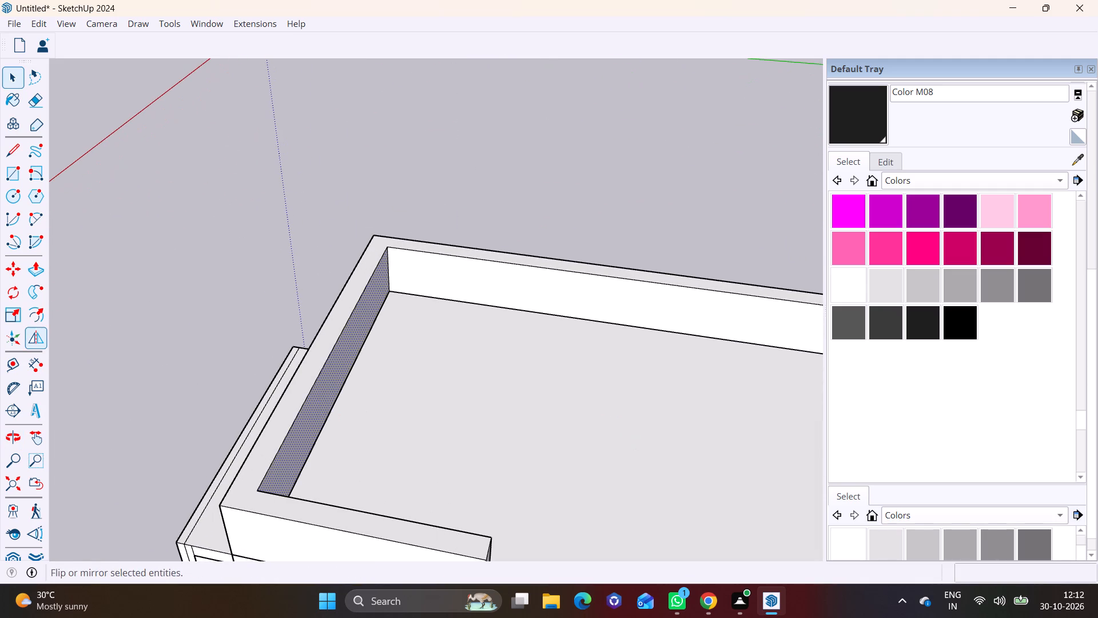
{"action": "left_click", "coordinate": [34, 263]}
{"action": "left_click", "coordinate": [339, 376]}
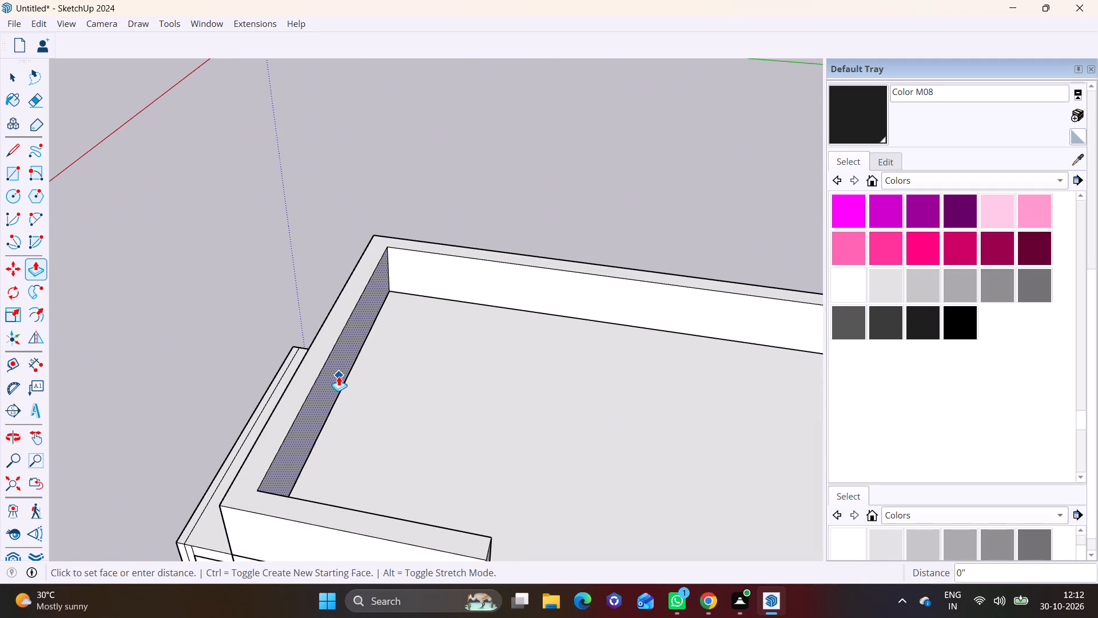
{"action": "left_click", "coordinate": [340, 376]}
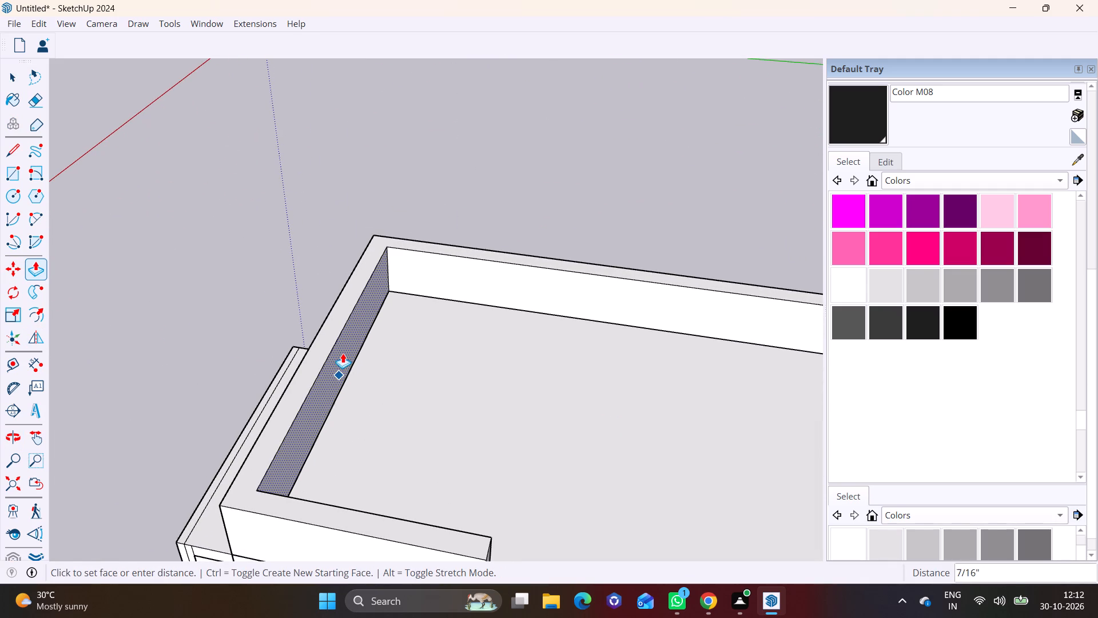
{"action": "left_click", "coordinate": [344, 358]}
{"action": "key", "text": "space"}
Push/Pull the long side wall's inner face inward about another 8".
{"action": "left_click", "coordinate": [464, 283]}
{"action": "scroll", "coordinate": [462, 298], "scroll_direction": "down", "scroll_amount": 1}
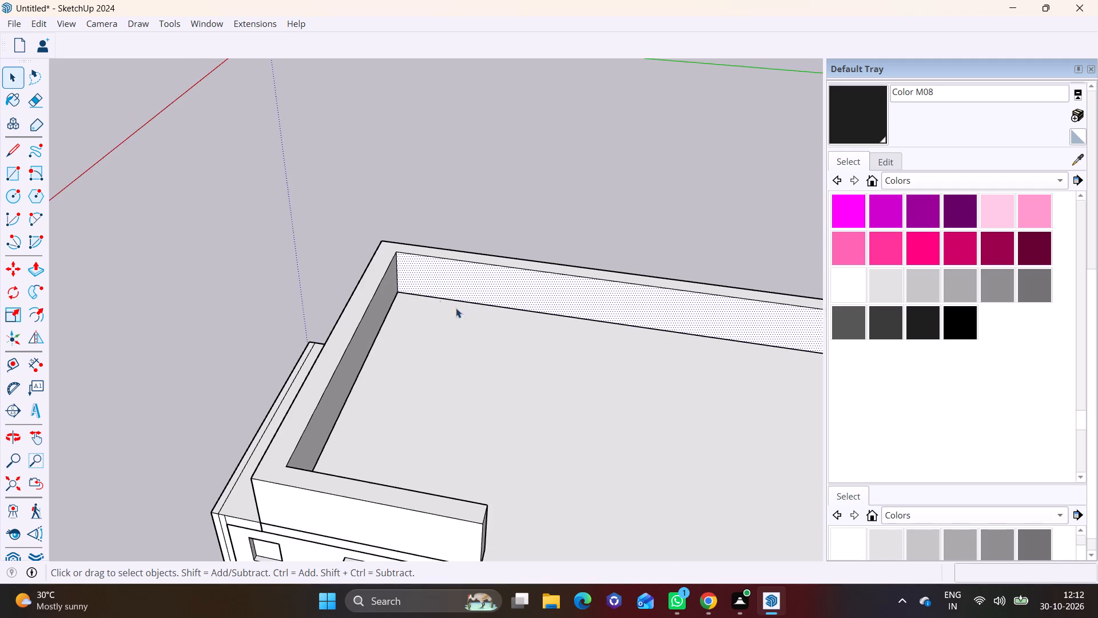
{"action": "middle_click_drag", "start_coordinate": [455, 308], "coordinate": [250, 337]}
{"action": "left_click", "coordinate": [31, 271]}
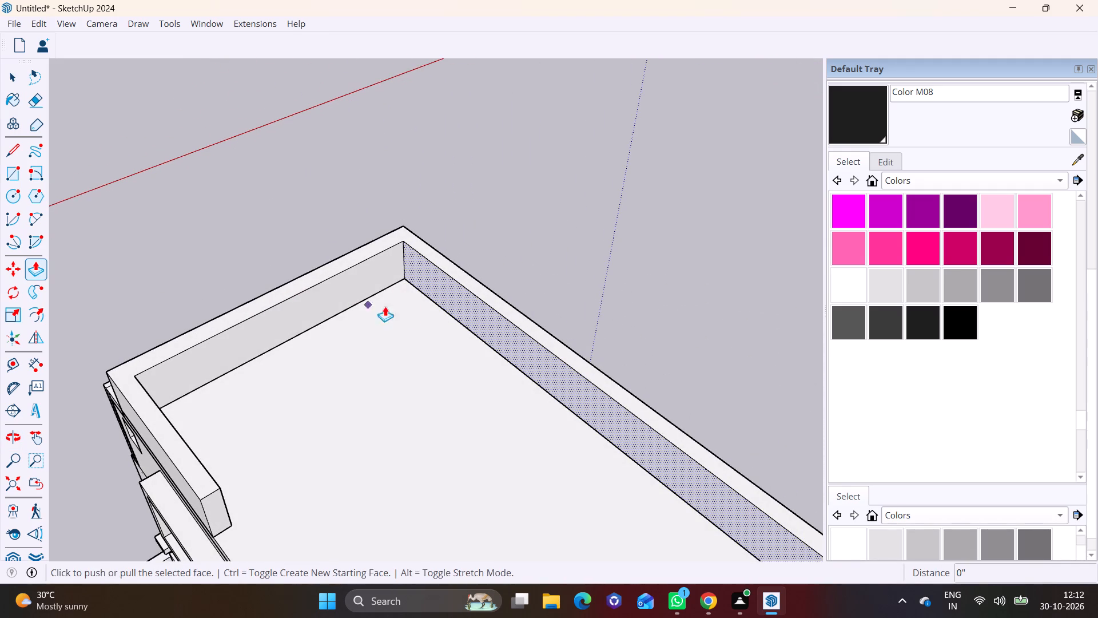
{"action": "left_click", "coordinate": [459, 303]}
{"action": "left_click", "coordinate": [454, 306]}
{"action": "key", "text": "space"}
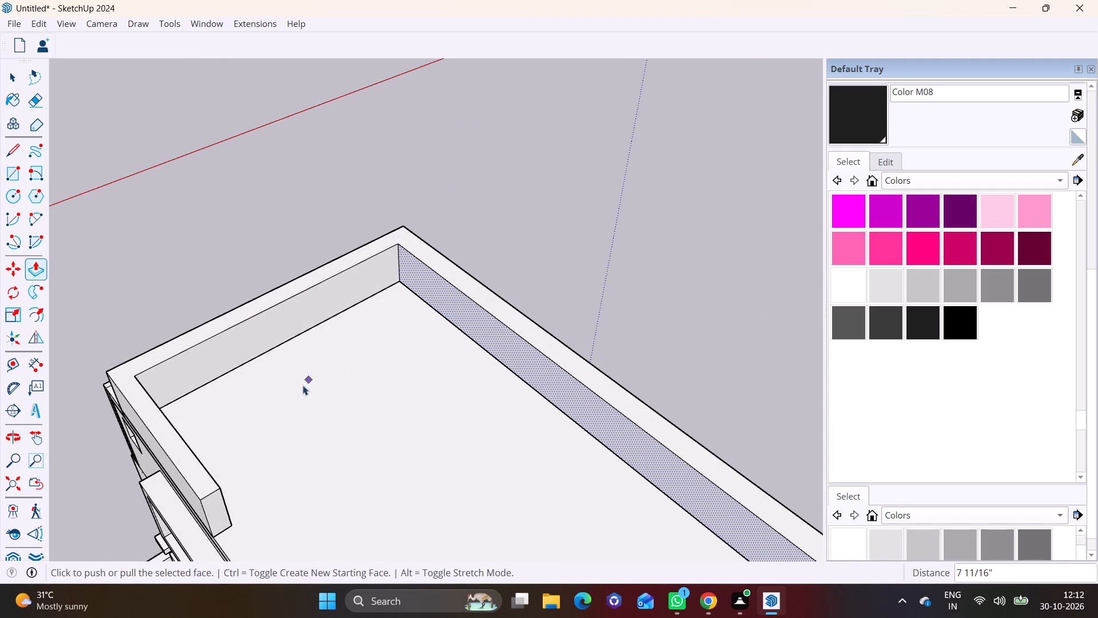
Examine the new roof walls and the whole house from above, the side and the front.
{"action": "scroll", "coordinate": [292, 403], "scroll_direction": "down", "scroll_amount": 6}
{"action": "middle_click_drag", "start_coordinate": [332, 438], "coordinate": [331, 344], "text": "shift"}
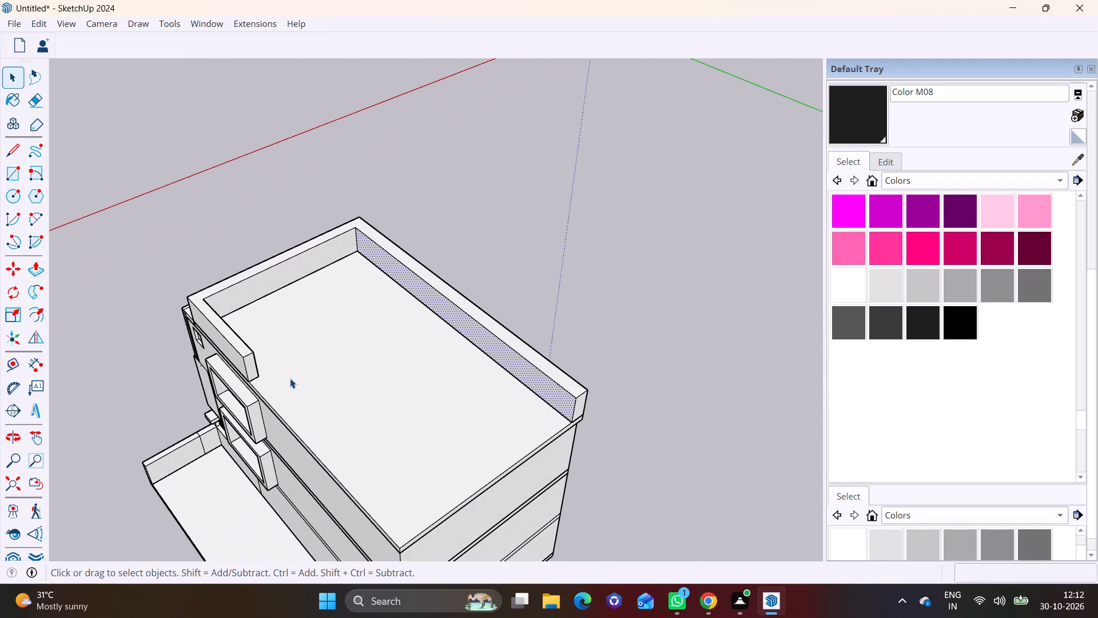
{"action": "middle_click_drag", "start_coordinate": [301, 385], "coordinate": [485, 344]}
{"action": "scroll", "coordinate": [395, 363], "scroll_direction": "down", "scroll_amount": 2}
{"action": "middle_click_drag", "start_coordinate": [236, 390], "coordinate": [542, 272]}
{"action": "scroll", "coordinate": [473, 370], "scroll_direction": "up", "scroll_amount": 1}
{"action": "middle_click_drag", "start_coordinate": [472, 370], "coordinate": [547, 276]}
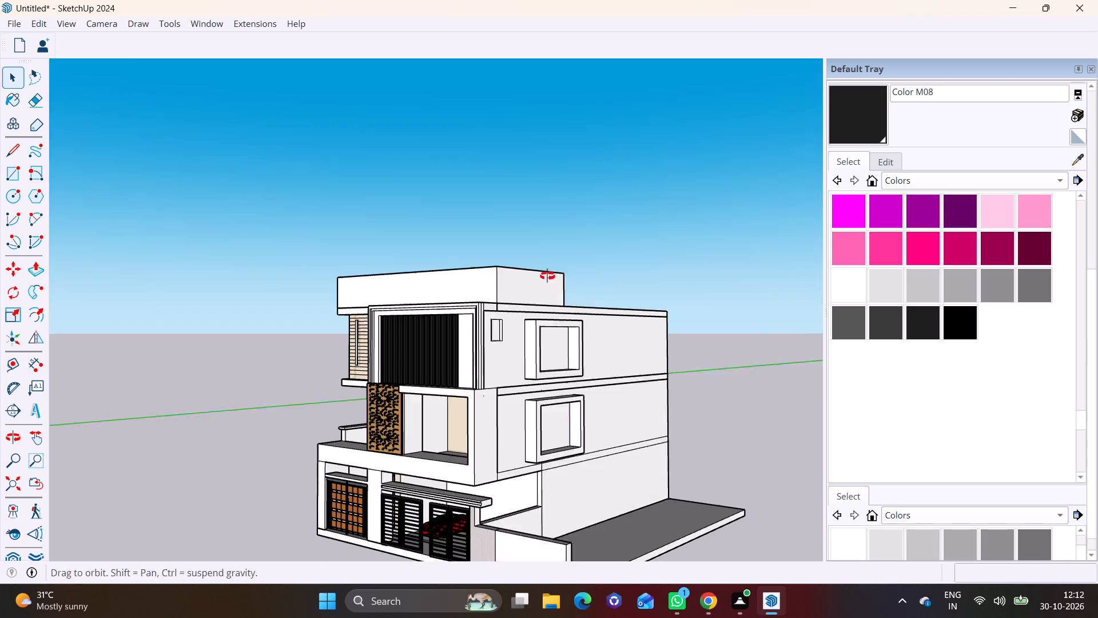
{"action": "middle_click_drag", "start_coordinate": [547, 276], "coordinate": [552, 272]}
{"action": "middle_click_drag", "start_coordinate": [475, 379], "coordinate": [607, 331]}
{"action": "scroll", "coordinate": [532, 343], "scroll_direction": "down", "scroll_amount": 1}
{"action": "middle_click_drag", "start_coordinate": [470, 332], "coordinate": [423, 442], "text": "shift"}
{"action": "middle_click_drag", "start_coordinate": [435, 371], "coordinate": [401, 433], "text": "shift"}
{"action": "middle_click_drag", "start_coordinate": [433, 426], "coordinate": [401, 551]}
Draw a horizontal rectangle on the front roof wall's outer face, above the wood-clad section.
{"action": "scroll", "coordinate": [394, 419], "scroll_direction": "up", "scroll_amount": 1}
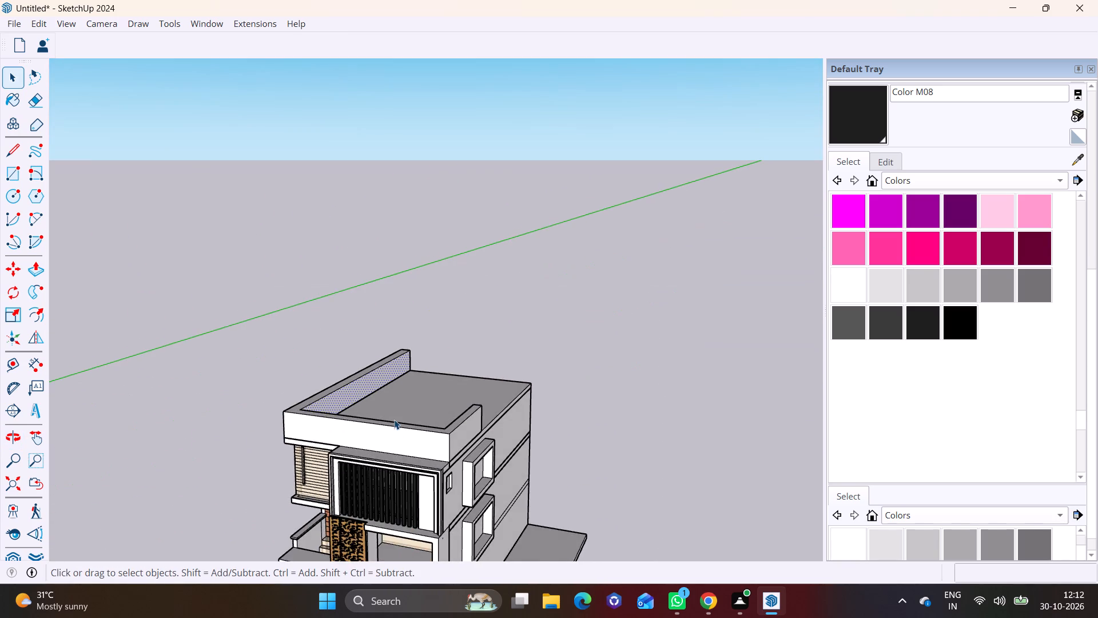
{"action": "scroll", "coordinate": [394, 419], "scroll_direction": "up", "scroll_amount": 4}
{"action": "middle_click_drag", "start_coordinate": [405, 418], "coordinate": [371, 450], "text": "shift"}
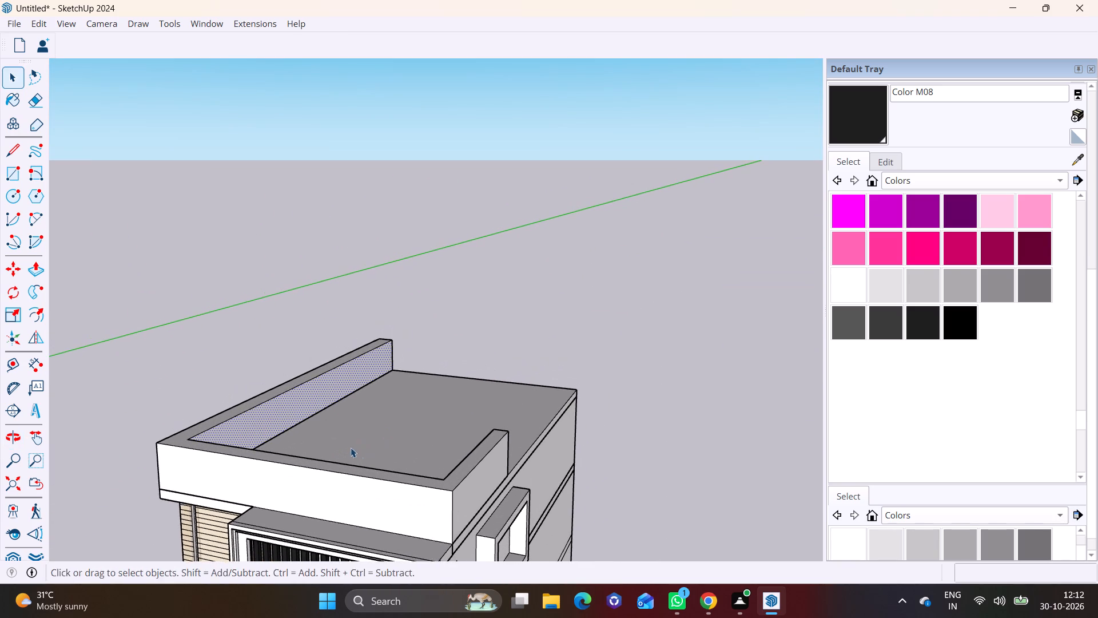
{"action": "scroll", "coordinate": [350, 448], "scroll_direction": "up", "scroll_amount": 1}
{"action": "middle_click_drag", "start_coordinate": [349, 449], "coordinate": [531, 401]}
{"action": "scroll", "coordinate": [340, 488], "scroll_direction": "up", "scroll_amount": 2}
{"action": "middle_click_drag", "start_coordinate": [288, 474], "coordinate": [280, 403]}
{"action": "middle_click_drag", "start_coordinate": [309, 446], "coordinate": [374, 418]}
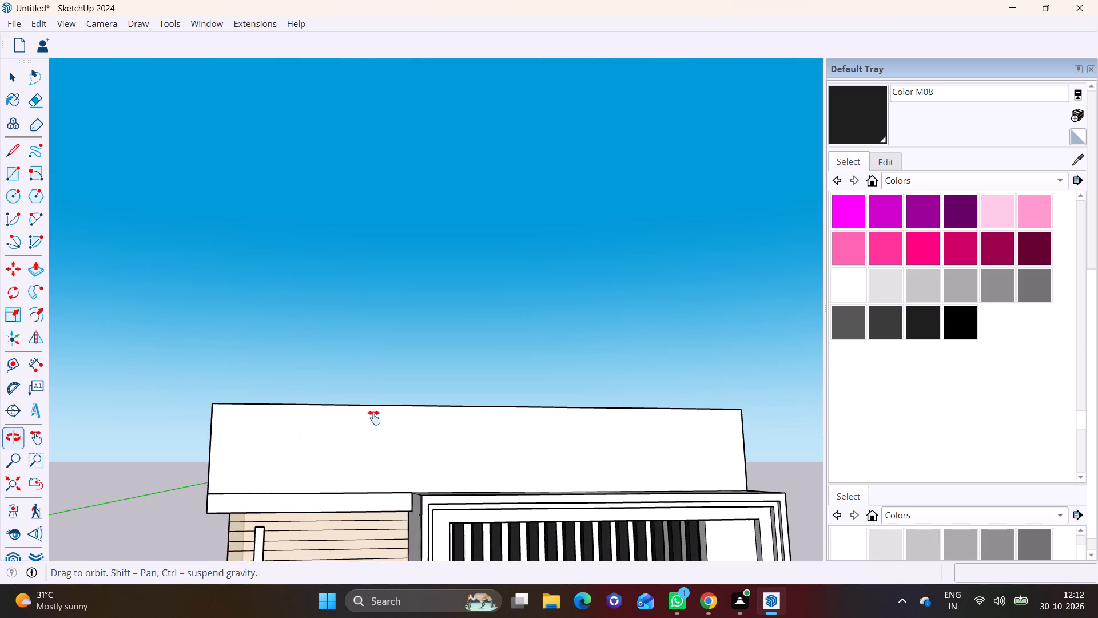
{"action": "middle_click_drag", "start_coordinate": [374, 418], "coordinate": [387, 415]}
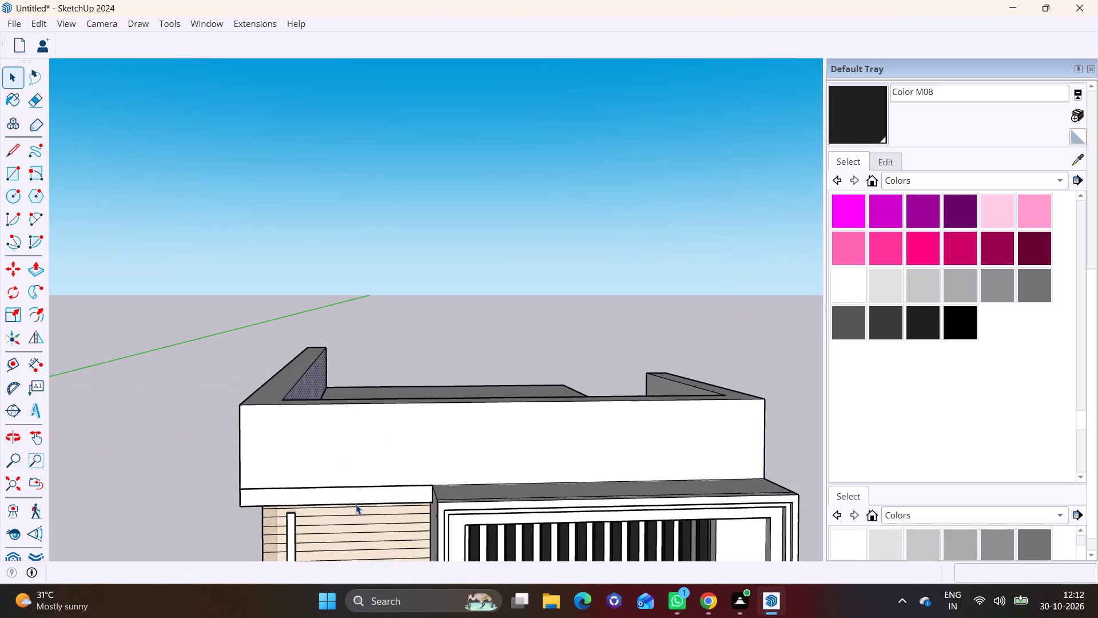
{"action": "middle_click_drag", "start_coordinate": [373, 466], "coordinate": [395, 421], "text": "shift"}
{"action": "left_click", "coordinate": [10, 172]}
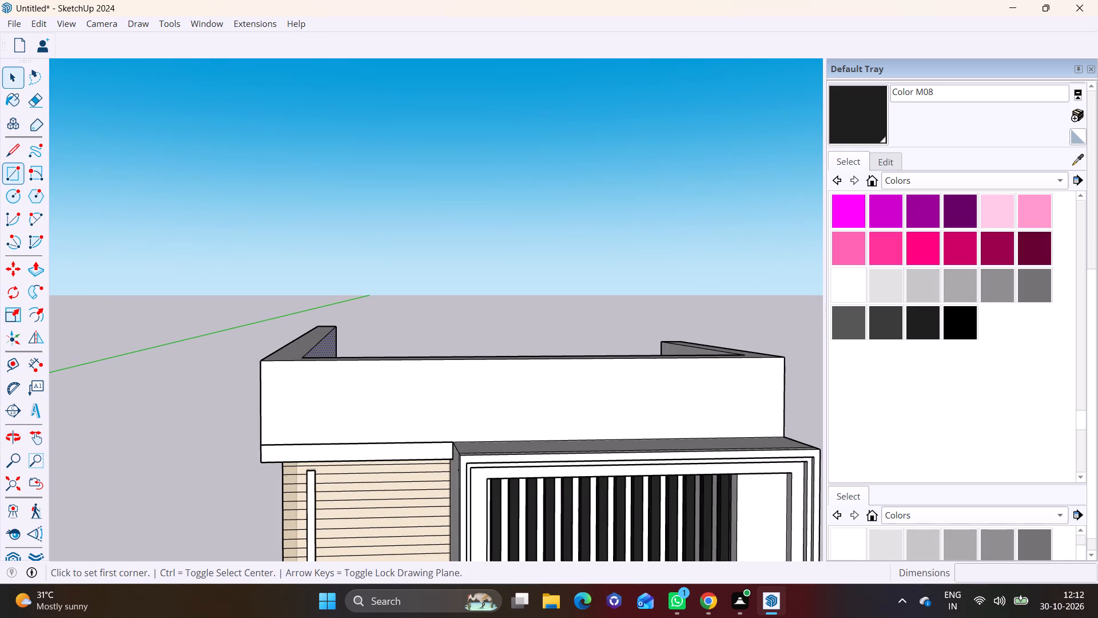
{"action": "left_click", "coordinate": [311, 429]}
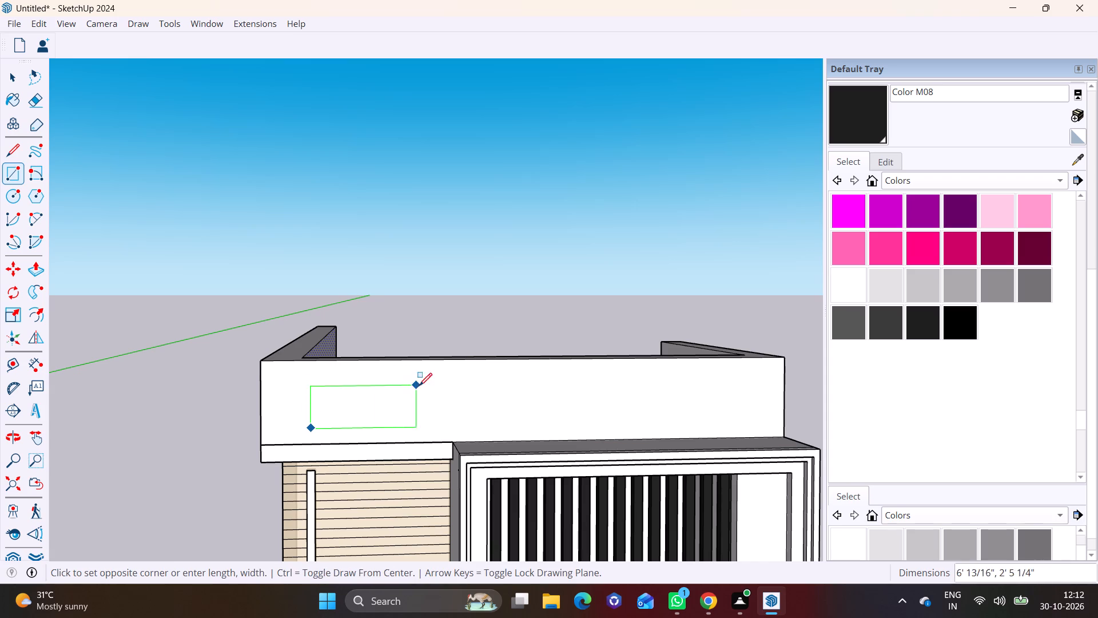
{"action": "left_click", "coordinate": [451, 382]}
Push/Pull the rectangle about 1' 11" through the front roof wall to cut an opening.
{"action": "middle_click_drag", "start_coordinate": [519, 443], "coordinate": [303, 535]}
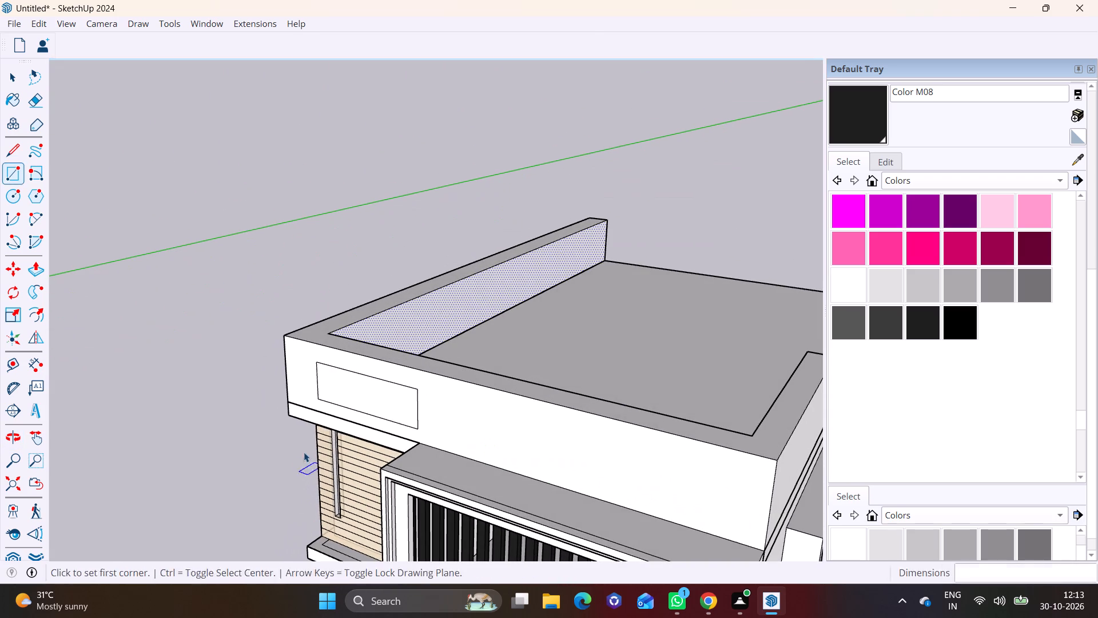
{"action": "key", "text": "space"}
{"action": "left_click", "coordinate": [395, 385]}
{"action": "left_click", "coordinate": [394, 400]}
{"action": "middle_click_drag", "start_coordinate": [402, 403], "coordinate": [328, 447]}
{"action": "scroll", "coordinate": [319, 383], "scroll_direction": "up", "scroll_amount": 4}
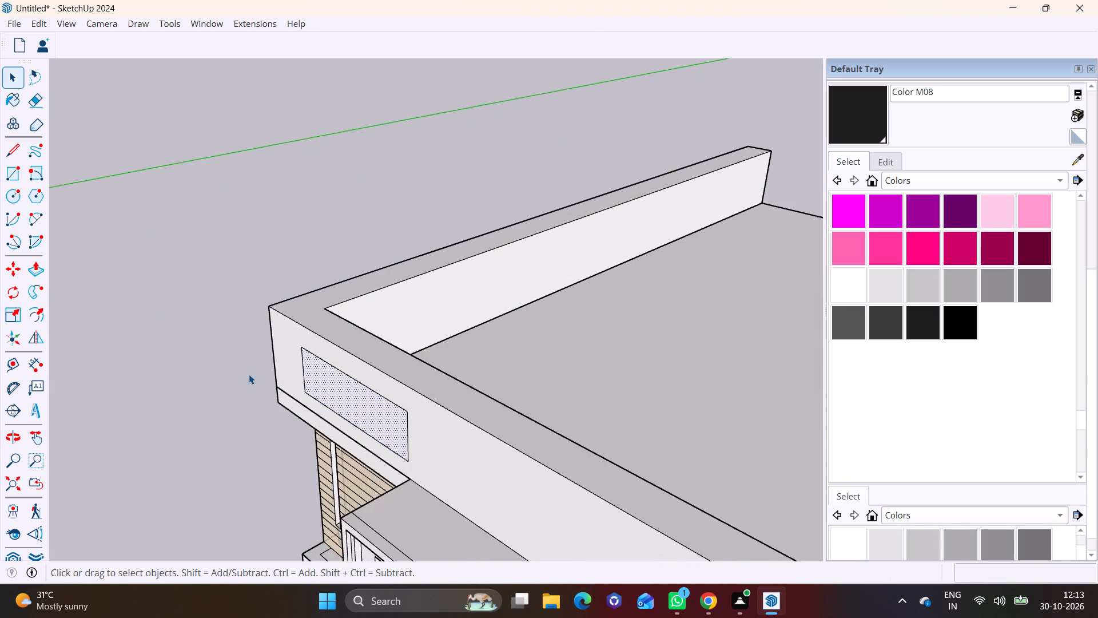
{"action": "left_click", "coordinate": [37, 271]}
{"action": "left_click", "coordinate": [339, 408]}
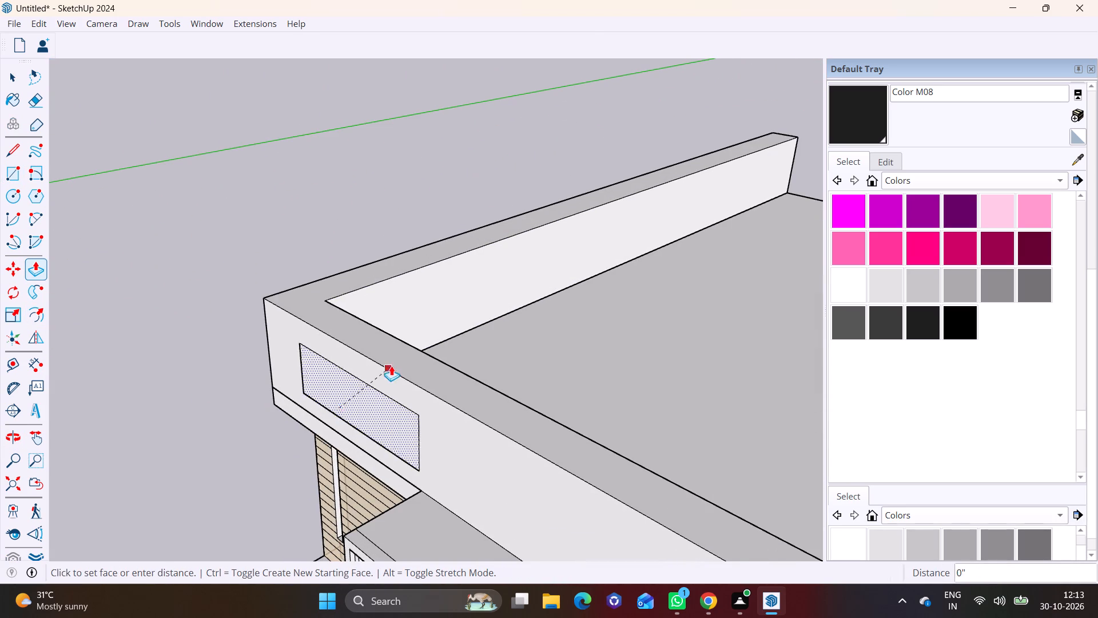
{"action": "left_click", "coordinate": [413, 348]}
Examine the new opening in the front roof wall from above and from the front.
{"action": "middle_click_drag", "start_coordinate": [357, 414], "coordinate": [404, 374]}
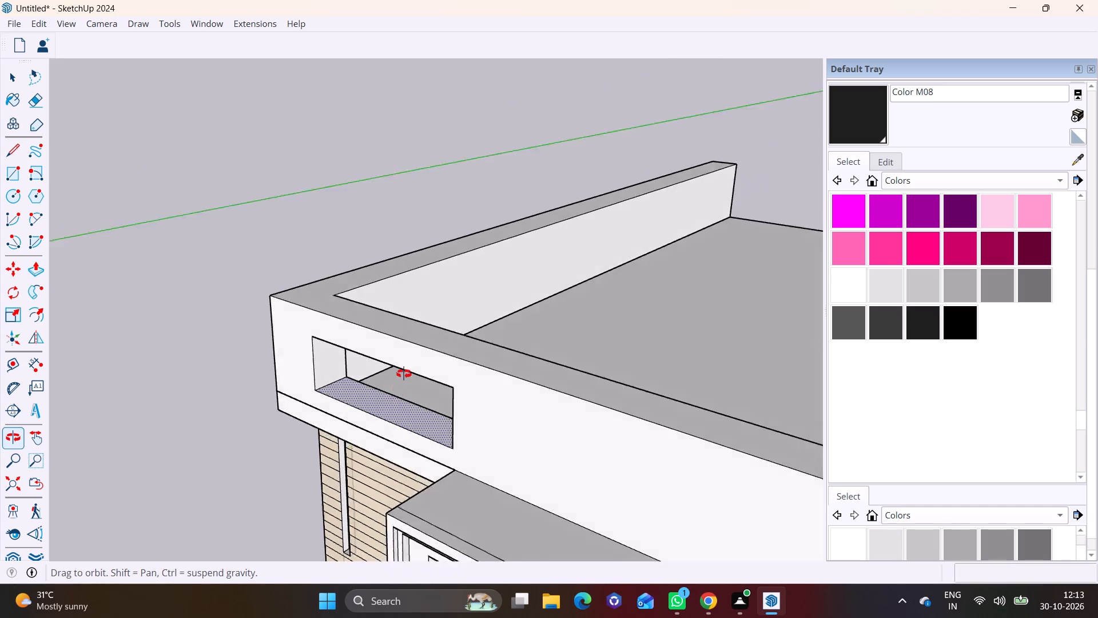
{"action": "middle_click_drag", "start_coordinate": [404, 374], "coordinate": [451, 341]}
{"action": "scroll", "coordinate": [452, 341], "scroll_direction": "down", "scroll_amount": 1}
{"action": "middle_click_drag", "start_coordinate": [452, 341], "coordinate": [535, 320]}
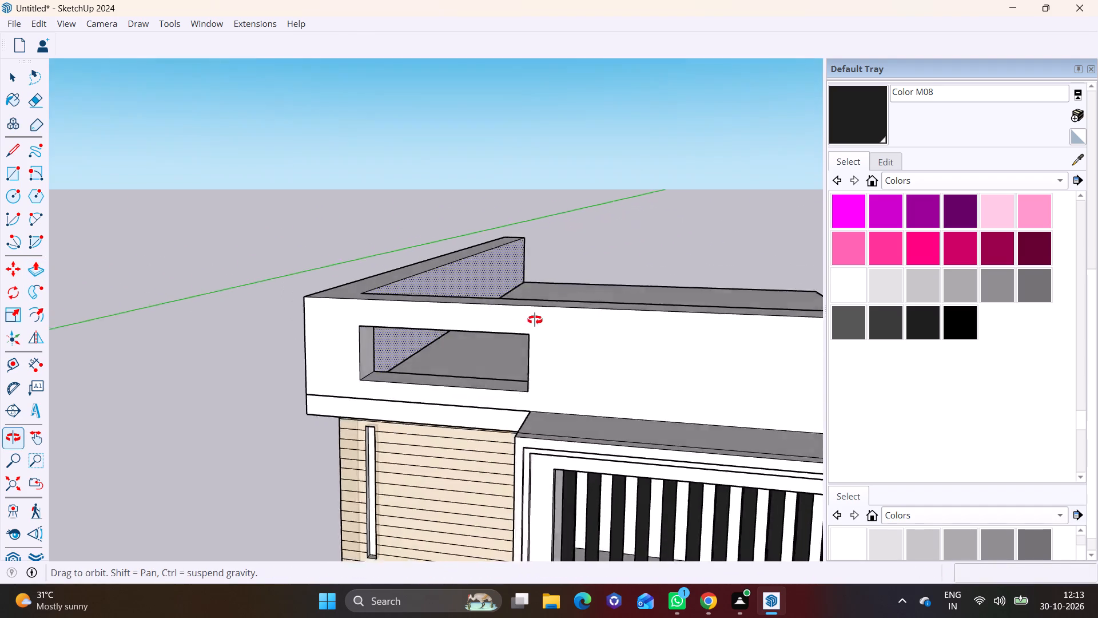
{"action": "middle_click_drag", "start_coordinate": [535, 320], "coordinate": [576, 306]}
{"action": "scroll", "coordinate": [577, 306], "scroll_direction": "down", "scroll_amount": 1}
{"action": "middle_click_drag", "start_coordinate": [196, 413], "coordinate": [150, 413], "text": "shift"}
{"action": "middle_click_drag", "start_coordinate": [311, 447], "coordinate": [388, 435]}
{"action": "scroll", "coordinate": [437, 366], "scroll_direction": "up", "scroll_amount": 4}
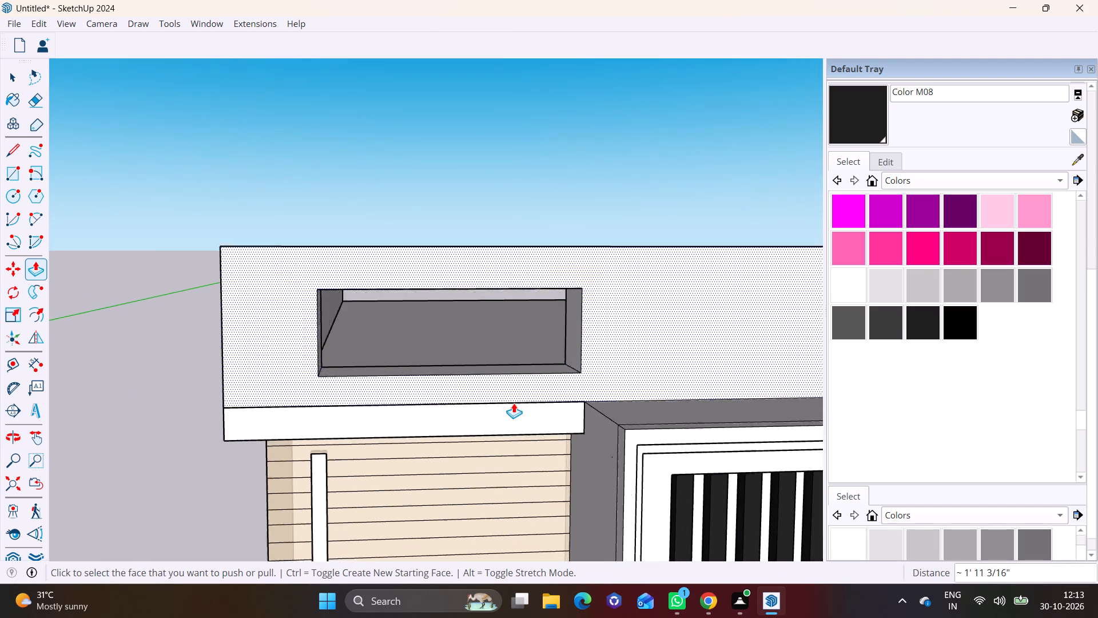
{"action": "scroll", "coordinate": [514, 403], "scroll_direction": "up", "scroll_amount": 3}
{"action": "middle_click", "coordinate": [393, 413], "text": "shift"}
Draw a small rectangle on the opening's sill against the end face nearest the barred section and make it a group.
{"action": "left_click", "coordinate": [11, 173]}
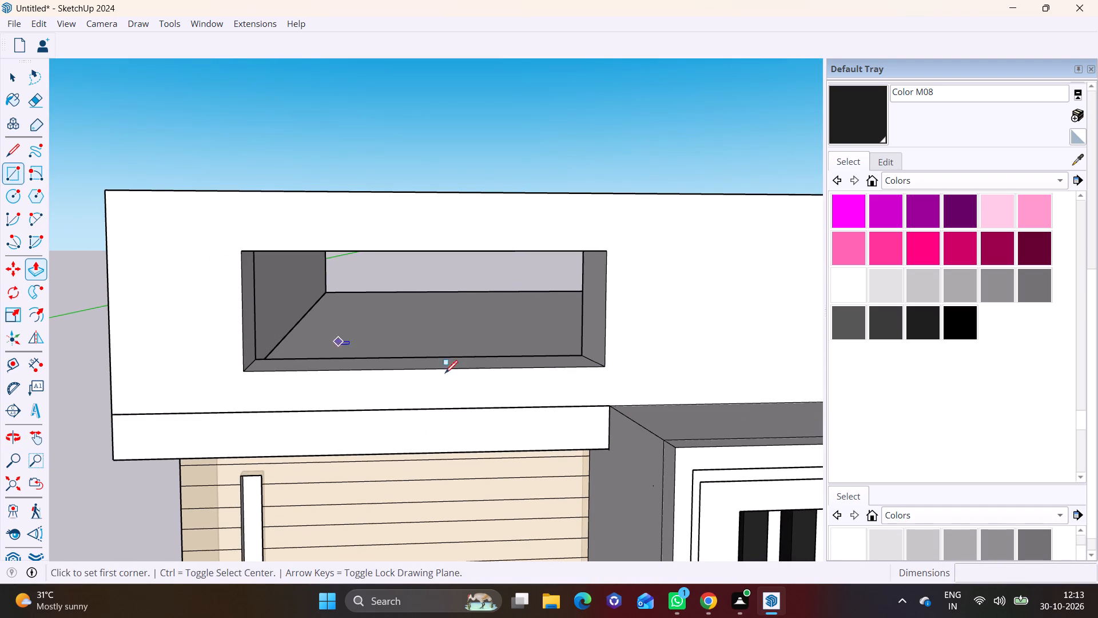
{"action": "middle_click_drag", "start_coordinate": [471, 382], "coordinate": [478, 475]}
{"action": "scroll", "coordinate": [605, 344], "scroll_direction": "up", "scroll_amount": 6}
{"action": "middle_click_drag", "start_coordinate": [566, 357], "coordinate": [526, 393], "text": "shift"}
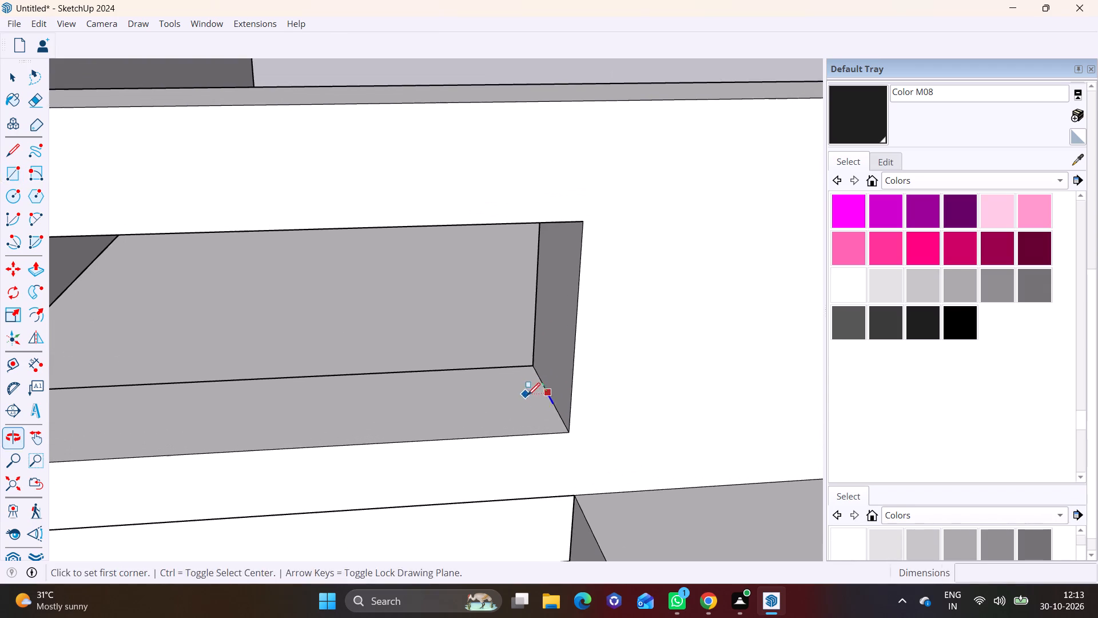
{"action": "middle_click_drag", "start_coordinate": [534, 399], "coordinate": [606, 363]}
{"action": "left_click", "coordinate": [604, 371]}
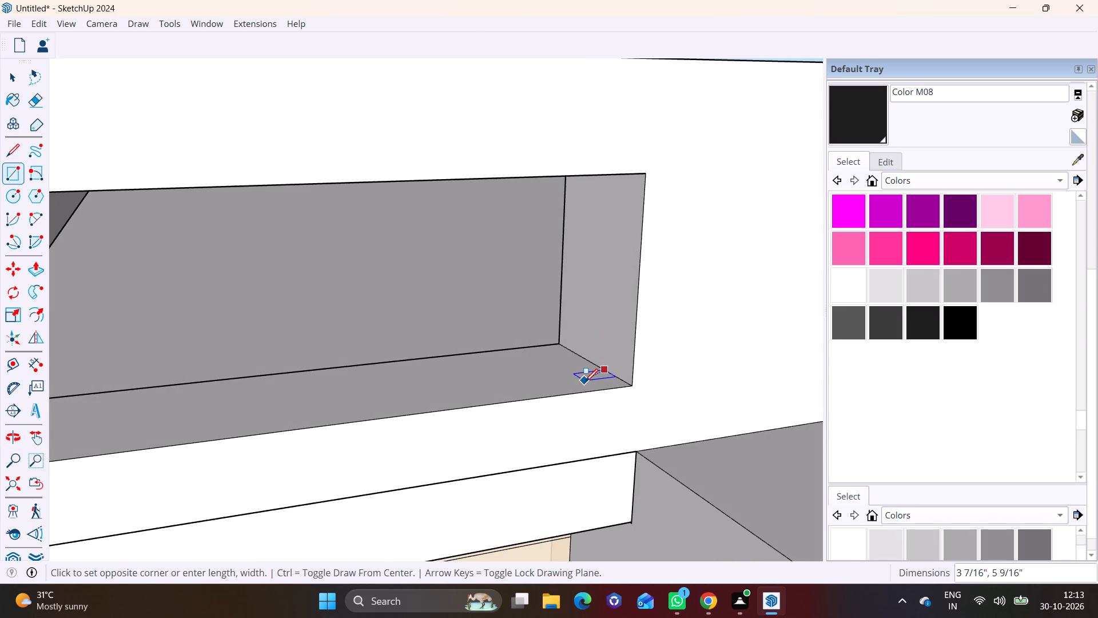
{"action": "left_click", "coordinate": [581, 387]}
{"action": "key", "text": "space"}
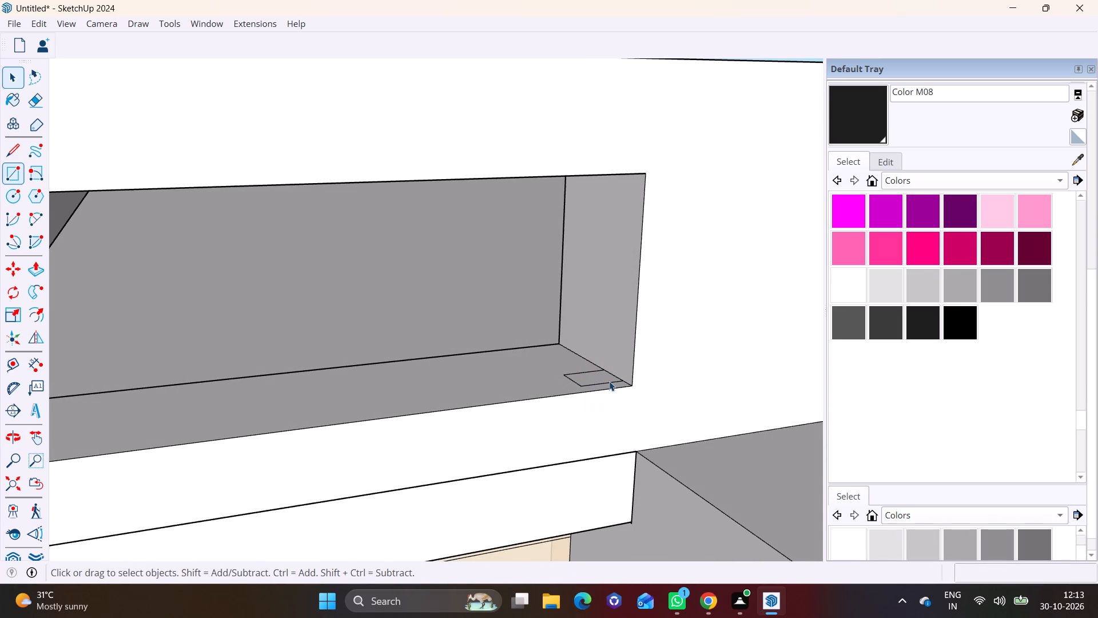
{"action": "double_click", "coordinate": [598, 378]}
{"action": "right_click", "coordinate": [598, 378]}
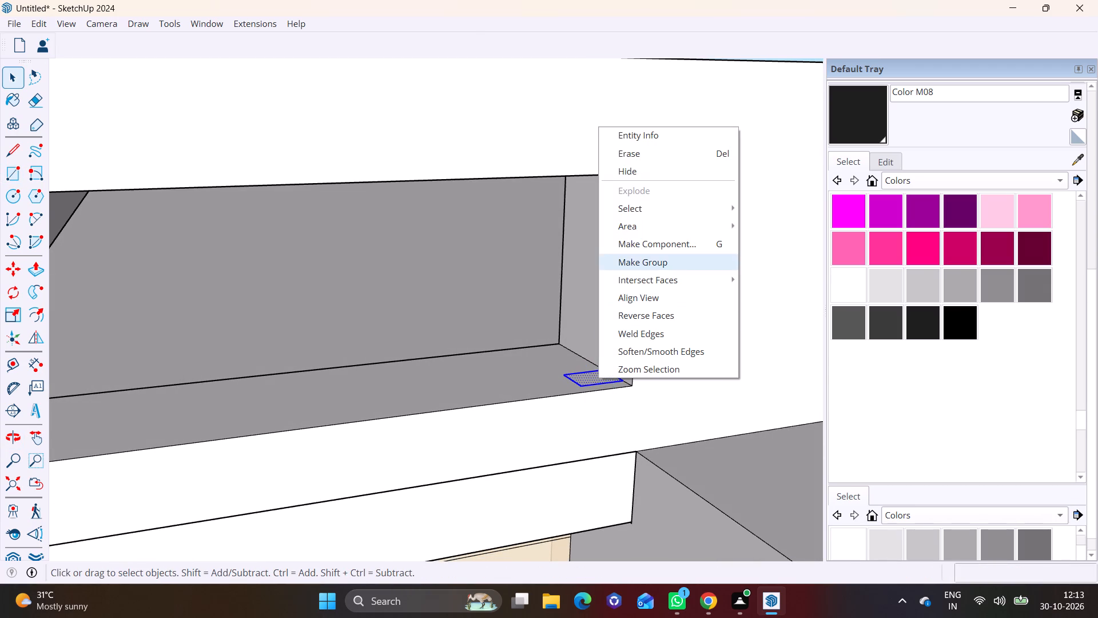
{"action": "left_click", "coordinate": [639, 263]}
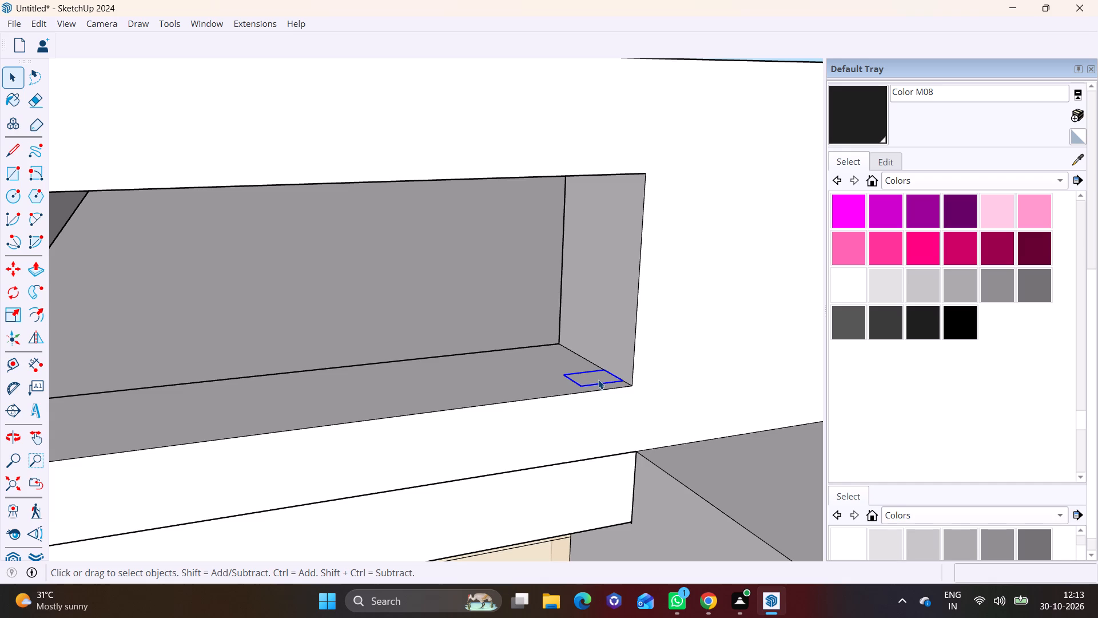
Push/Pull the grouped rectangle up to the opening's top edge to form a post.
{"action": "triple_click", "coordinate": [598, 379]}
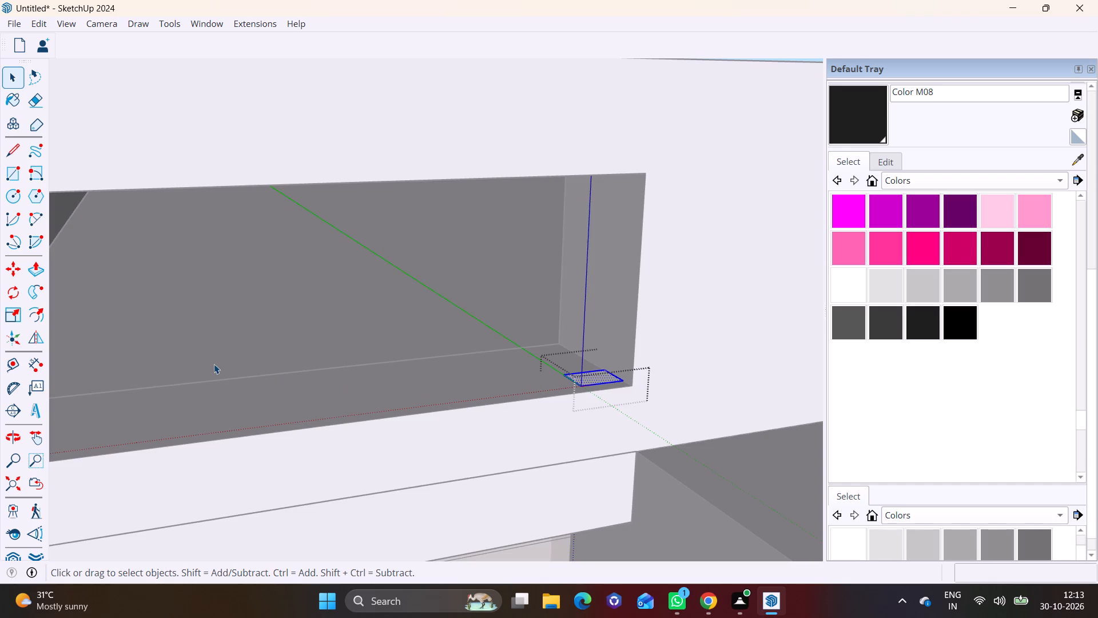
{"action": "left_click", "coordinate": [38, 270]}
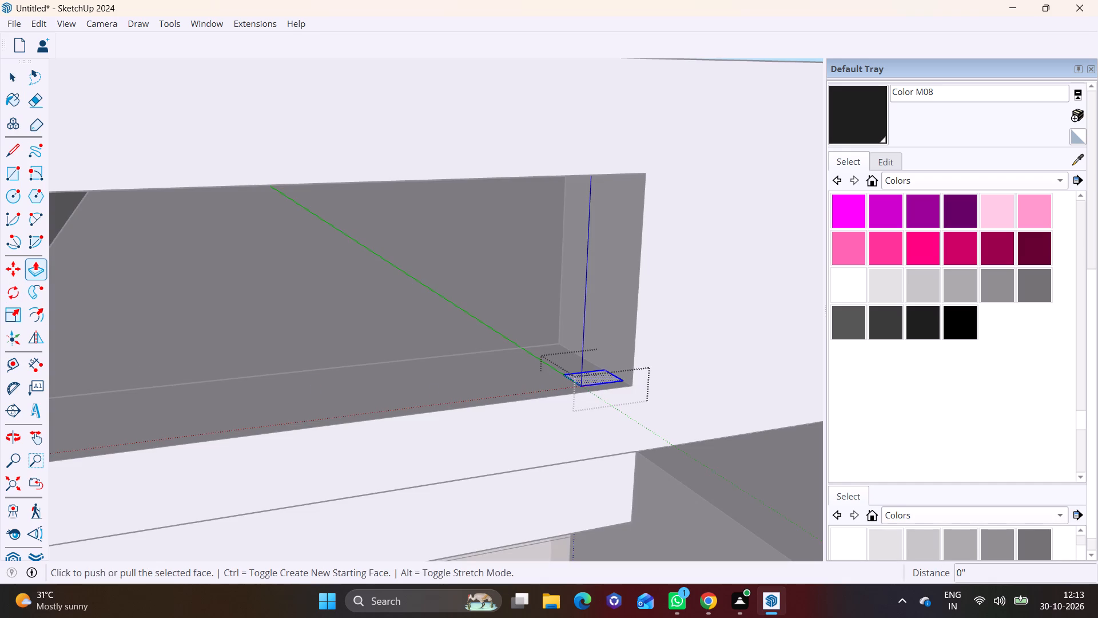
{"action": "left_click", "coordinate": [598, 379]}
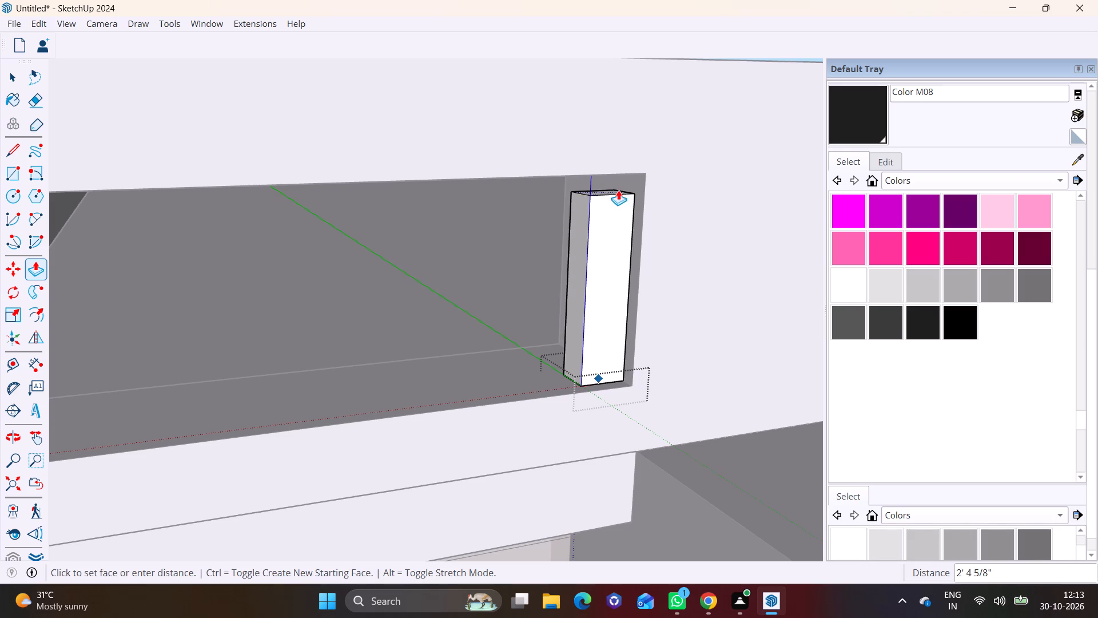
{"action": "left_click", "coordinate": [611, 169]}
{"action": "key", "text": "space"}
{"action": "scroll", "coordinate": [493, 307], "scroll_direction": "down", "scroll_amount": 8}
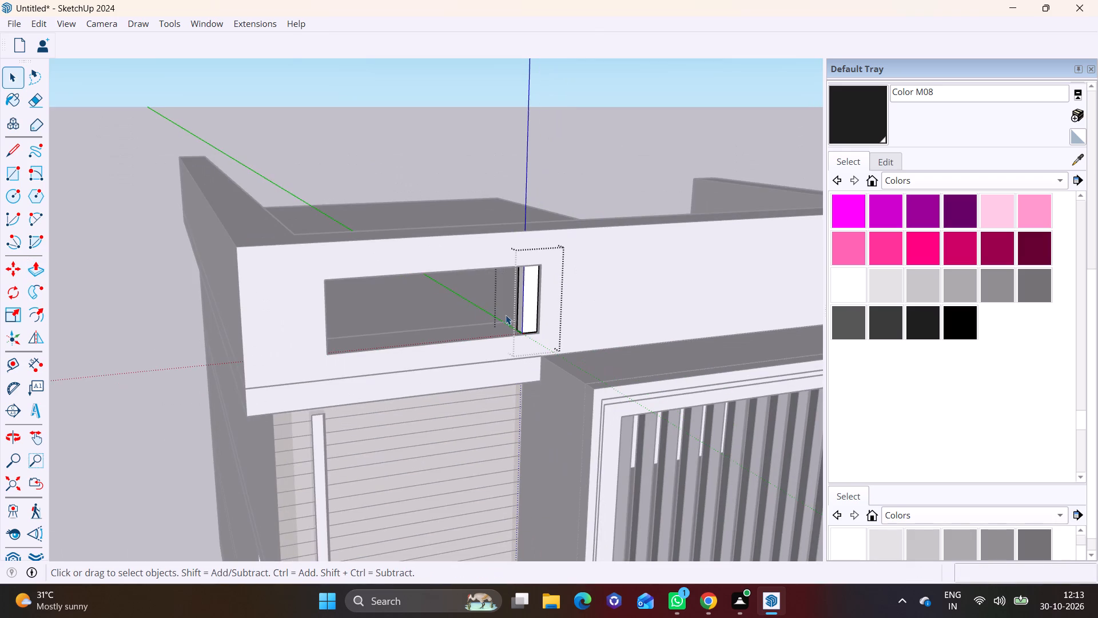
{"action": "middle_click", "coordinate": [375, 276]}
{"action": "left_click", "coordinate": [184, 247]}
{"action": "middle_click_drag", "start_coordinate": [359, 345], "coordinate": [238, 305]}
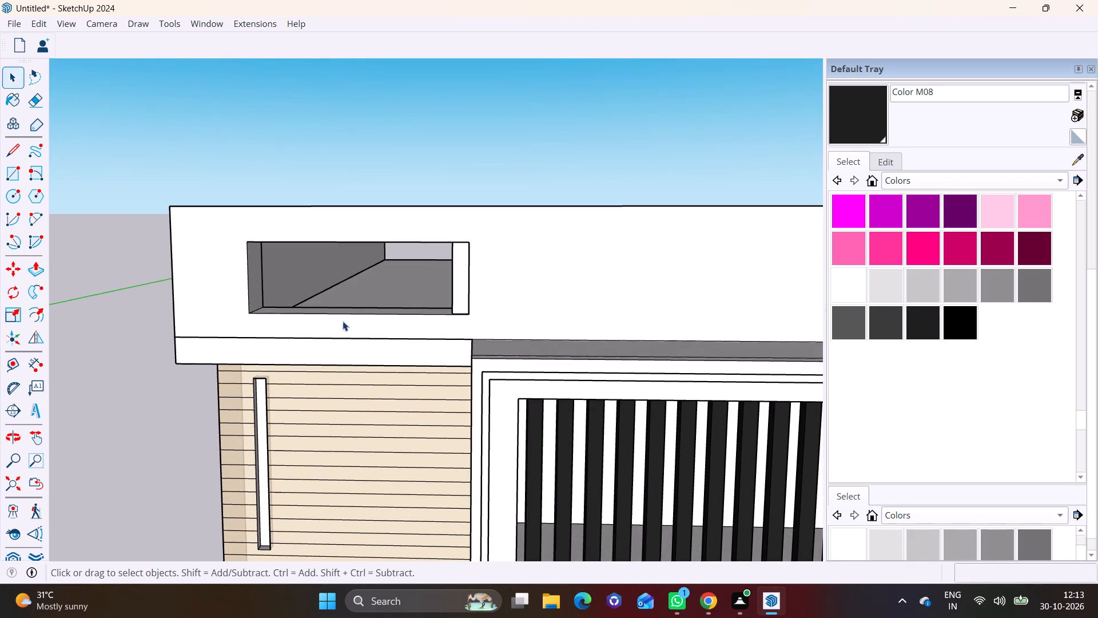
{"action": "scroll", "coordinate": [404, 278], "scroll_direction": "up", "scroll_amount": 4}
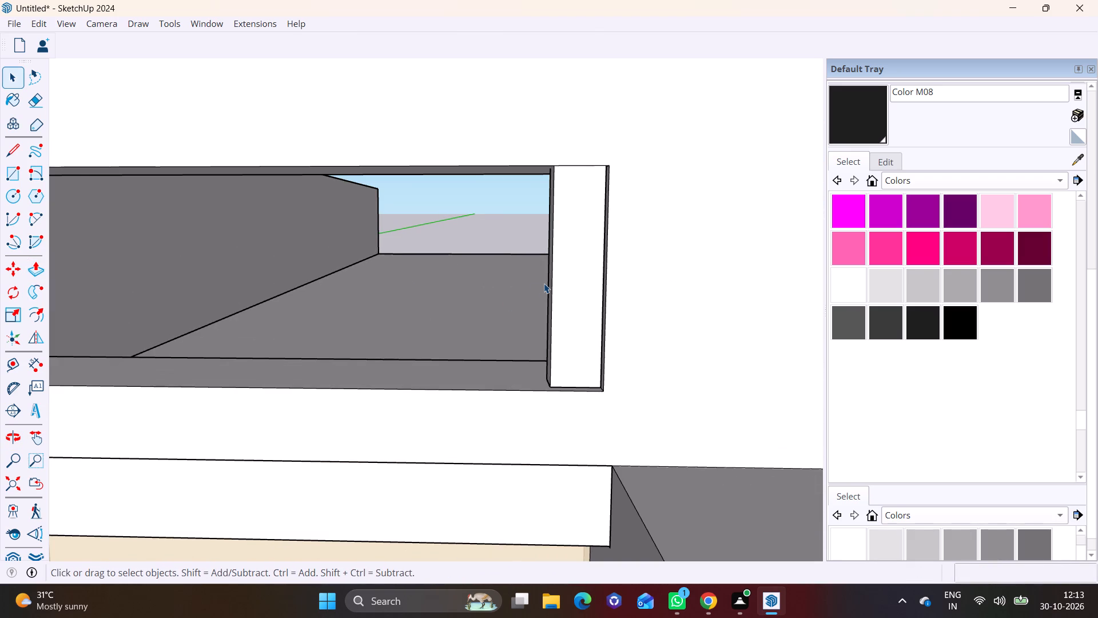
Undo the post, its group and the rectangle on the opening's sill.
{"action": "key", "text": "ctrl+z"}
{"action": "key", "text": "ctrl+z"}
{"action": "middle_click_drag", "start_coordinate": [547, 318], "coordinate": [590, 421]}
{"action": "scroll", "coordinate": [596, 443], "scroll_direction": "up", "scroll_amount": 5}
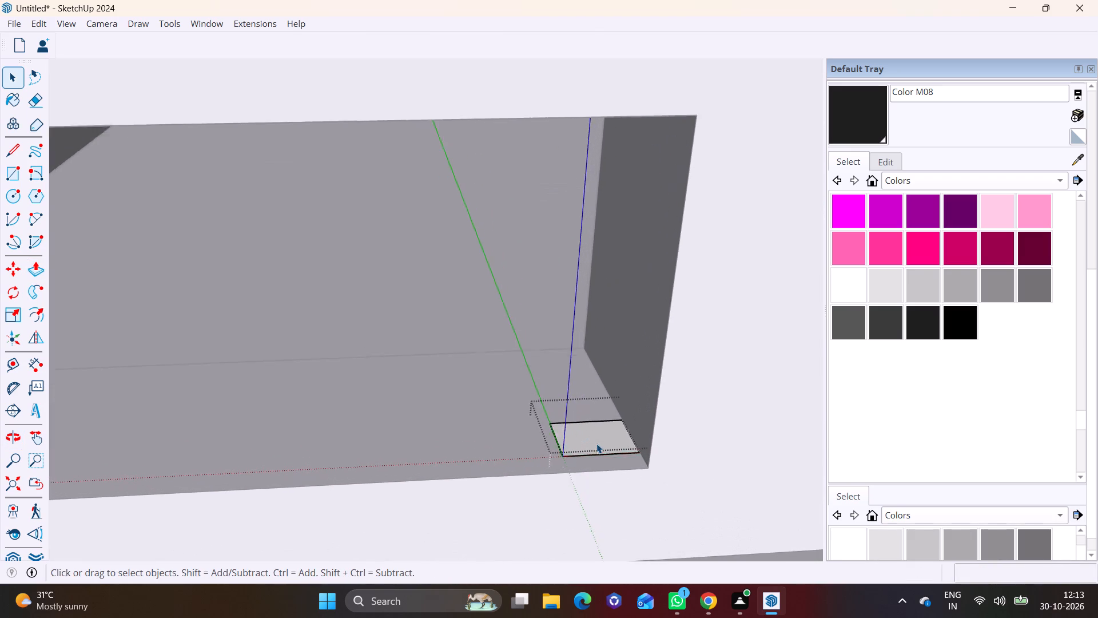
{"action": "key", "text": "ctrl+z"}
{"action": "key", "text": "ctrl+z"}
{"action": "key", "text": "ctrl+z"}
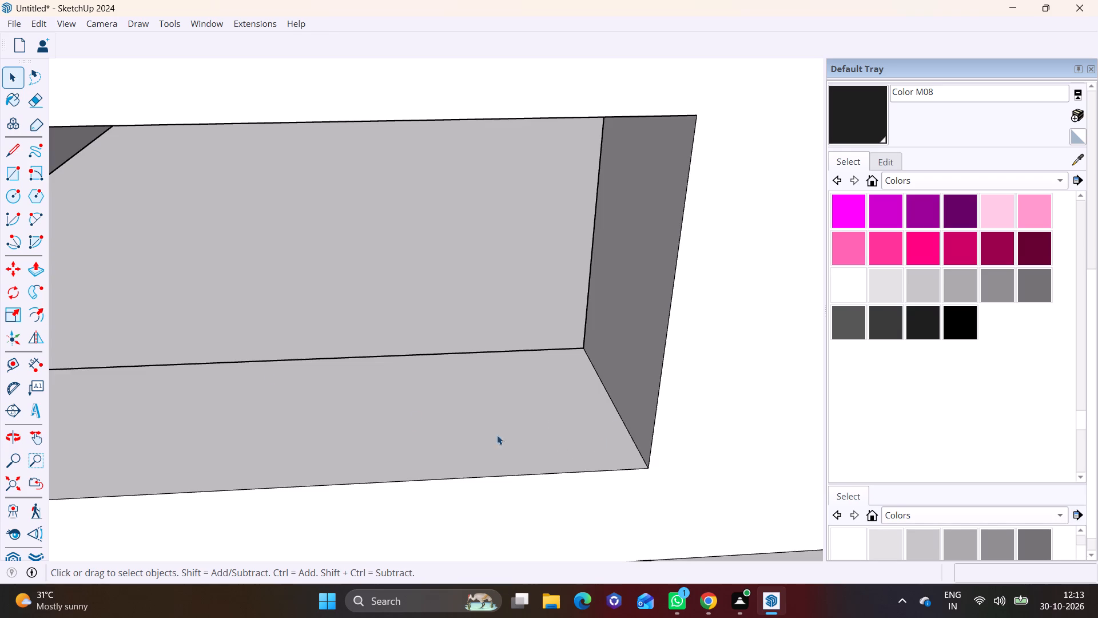
Draw a rectangle about 3" wide on the sill, slightly clear of the end face nearest the barred section, and group it.
{"action": "left_click", "coordinate": [11, 169]}
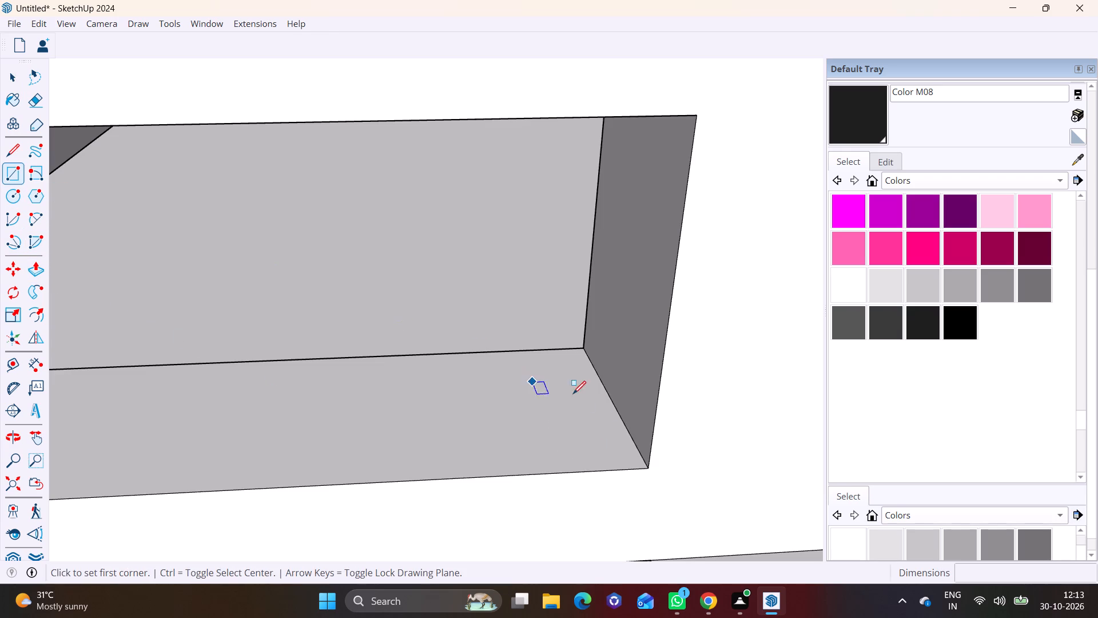
{"action": "left_click", "coordinate": [604, 438]}
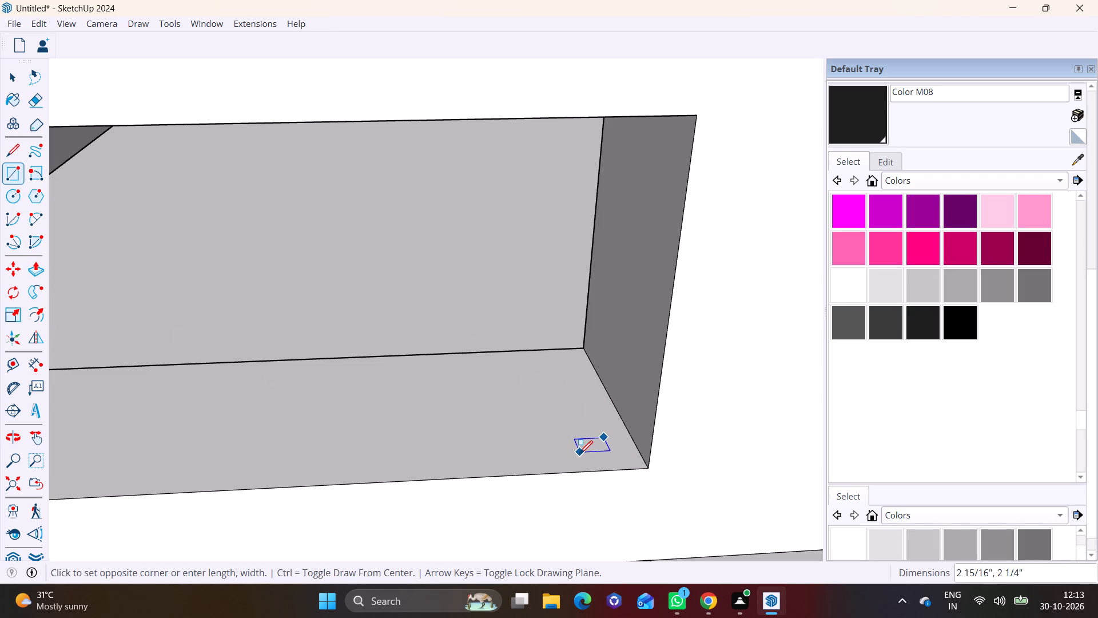
{"action": "left_click", "coordinate": [577, 456]}
{"action": "key", "text": "space"}
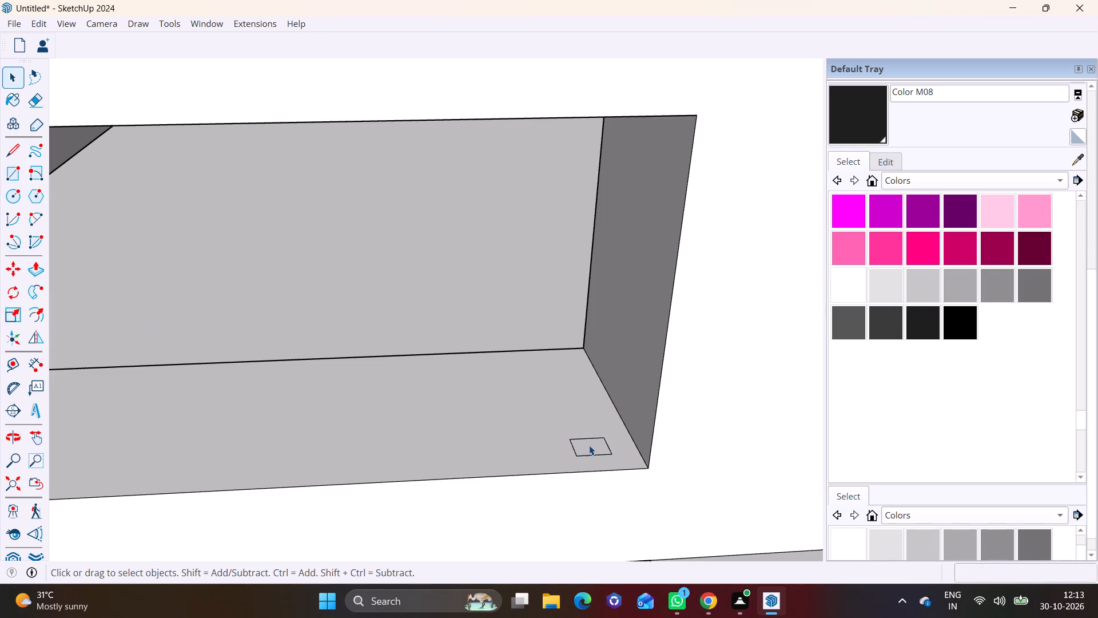
{"action": "triple_click", "coordinate": [589, 445]}
{"action": "right_click", "coordinate": [589, 445]}
{"action": "left_click", "coordinate": [505, 294]}
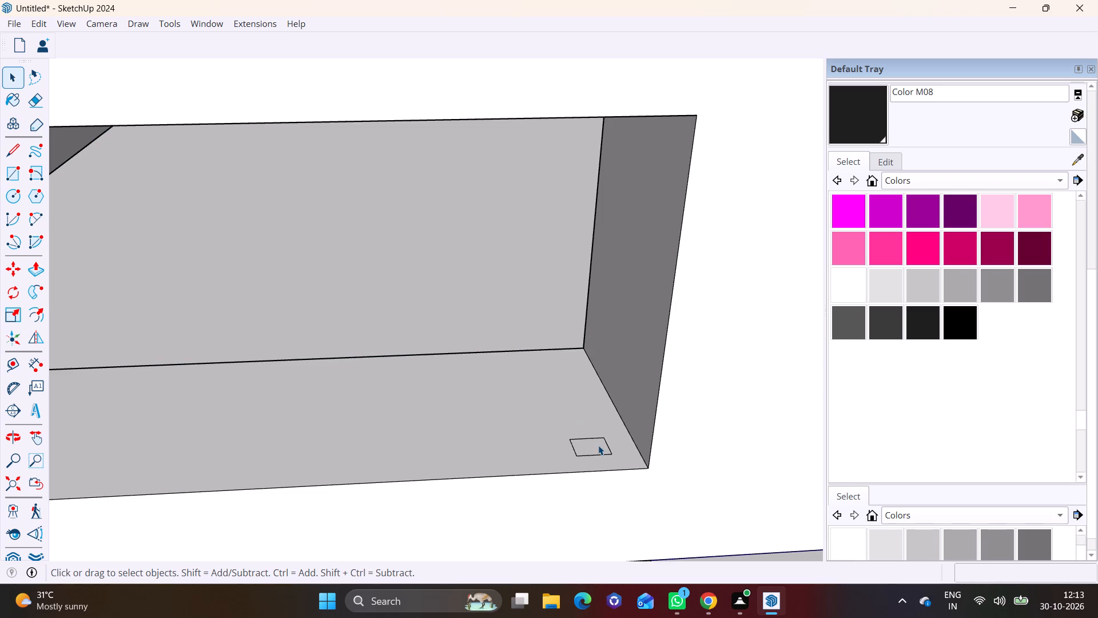
{"action": "double_click", "coordinate": [598, 445]}
{"action": "right_click", "coordinate": [598, 445]}
{"action": "left_click", "coordinate": [665, 332]}
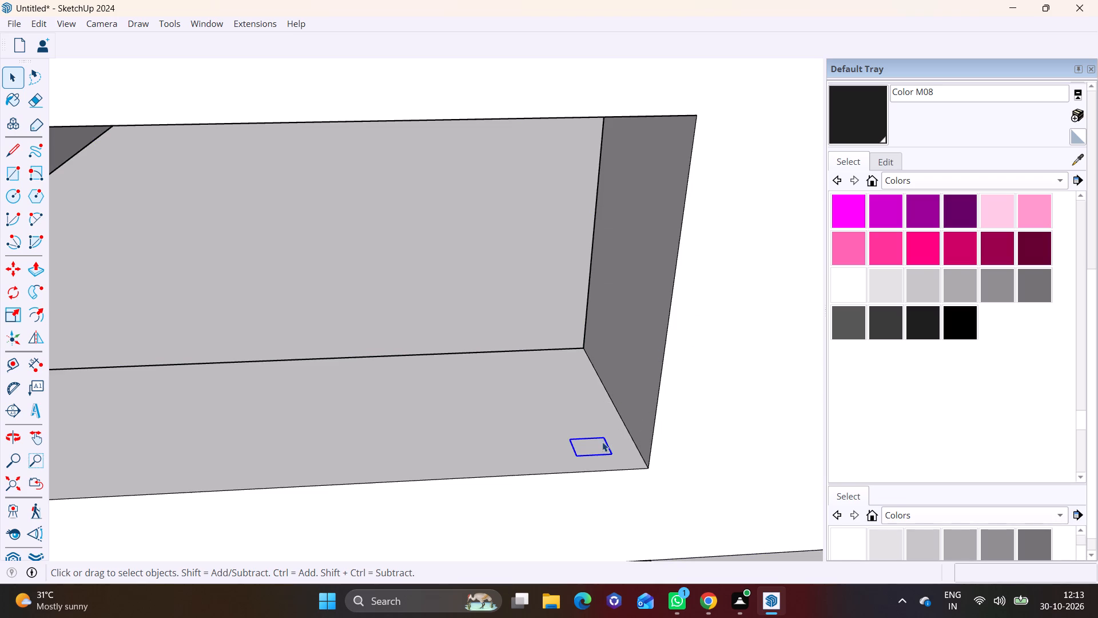
Push/Pull the grouped rectangle up to the opening's top edge to form a vertical slat.
{"action": "triple_click", "coordinate": [591, 450]}
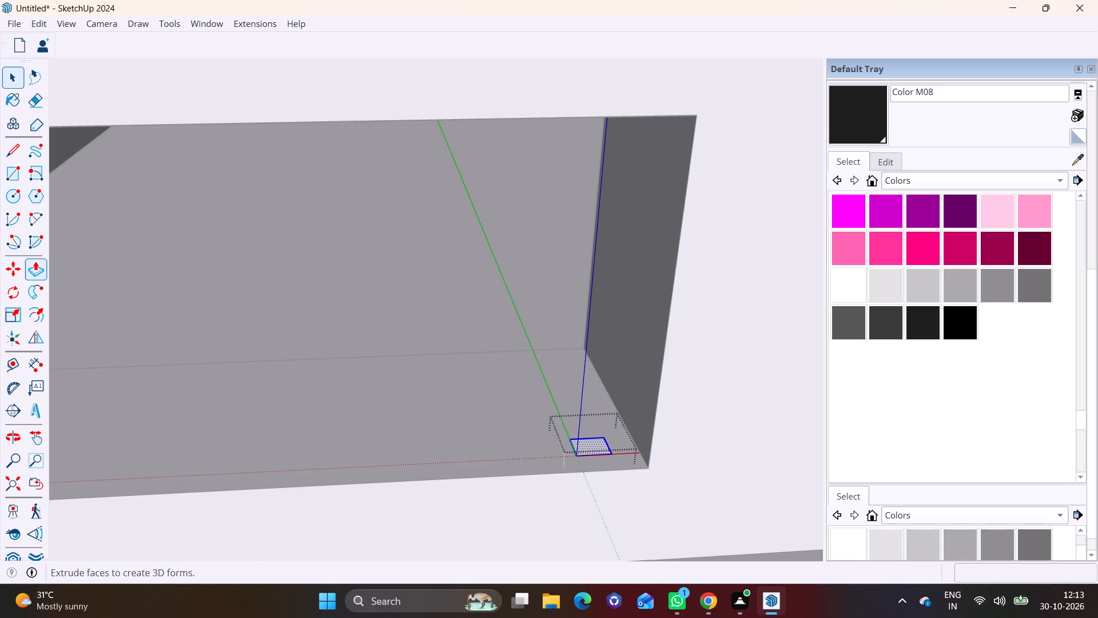
{"action": "left_click", "coordinate": [33, 268]}
{"action": "left_click", "coordinate": [592, 443]}
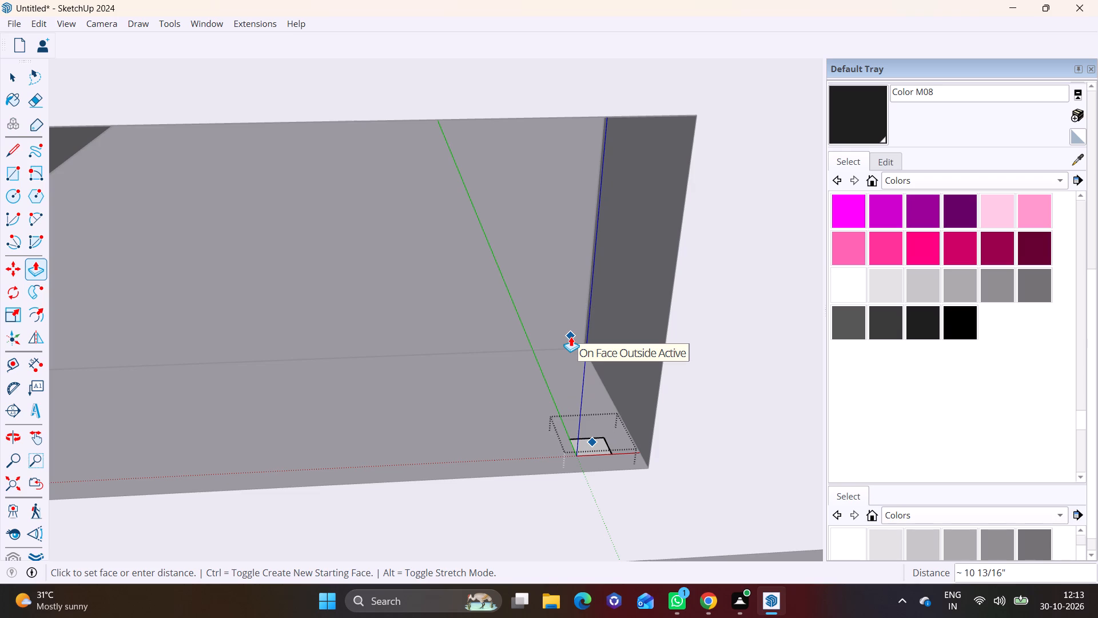
{"action": "scroll", "coordinate": [607, 360], "scroll_direction": "down", "scroll_amount": 1}
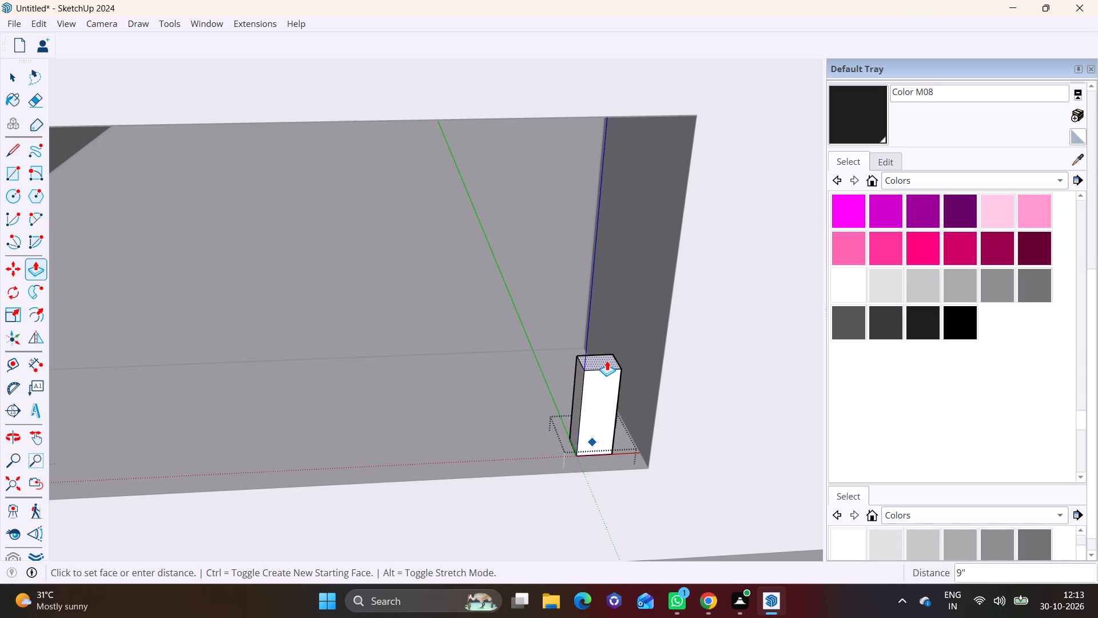
{"action": "scroll", "coordinate": [607, 360], "scroll_direction": "down", "scroll_amount": 6}
{"action": "left_click", "coordinate": [599, 246]}
{"action": "key", "text": "space"}
{"action": "left_click", "coordinate": [546, 356]}
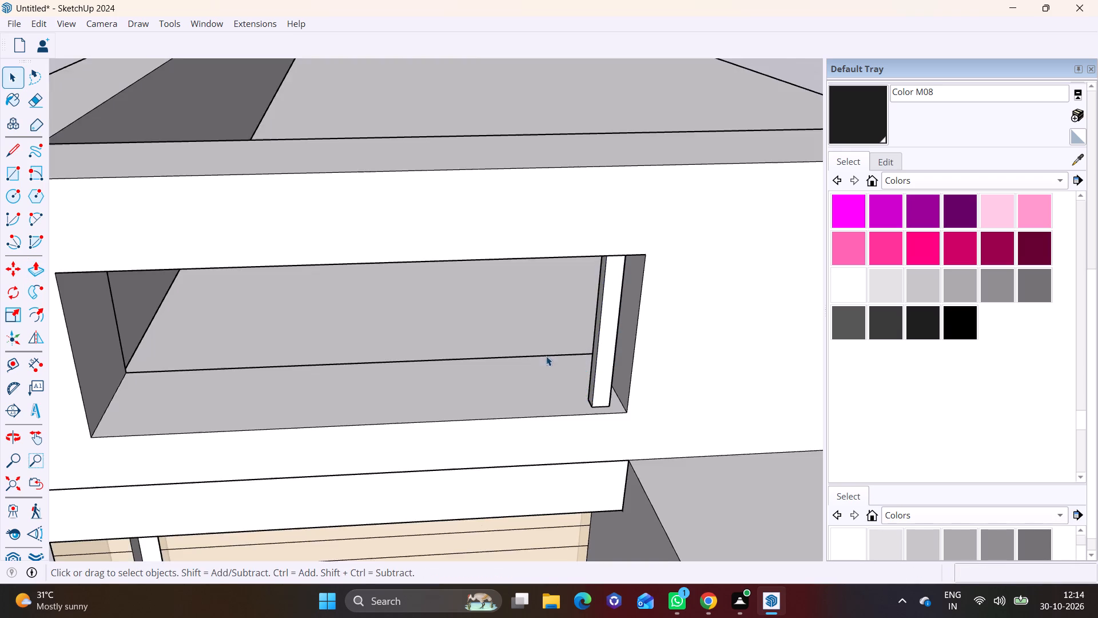
Copy the slat about 5 1/8" along the sill toward the opening's far end and array it as 6 copies.
{"action": "middle_click_drag", "start_coordinate": [552, 356], "coordinate": [521, 352]}
{"action": "scroll", "coordinate": [535, 359], "scroll_direction": "up", "scroll_amount": 3}
{"action": "left_click", "coordinate": [595, 391]}
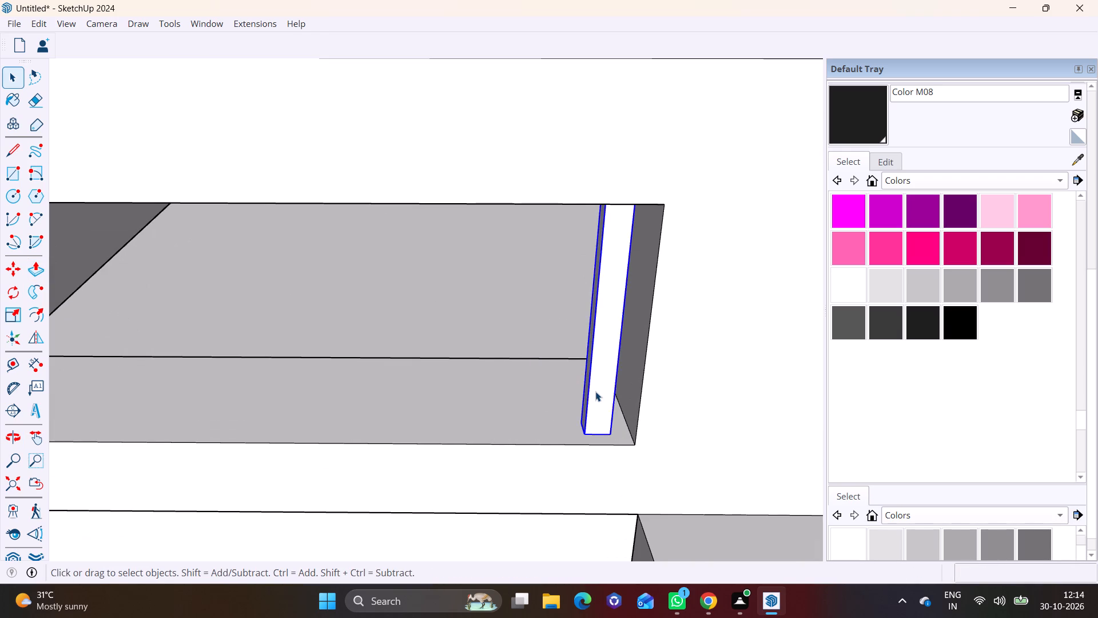
{"action": "scroll", "coordinate": [595, 391], "scroll_direction": "up", "scroll_amount": 1}
{"action": "key", "text": "m"}
{"action": "left_click", "coordinate": [612, 439]}
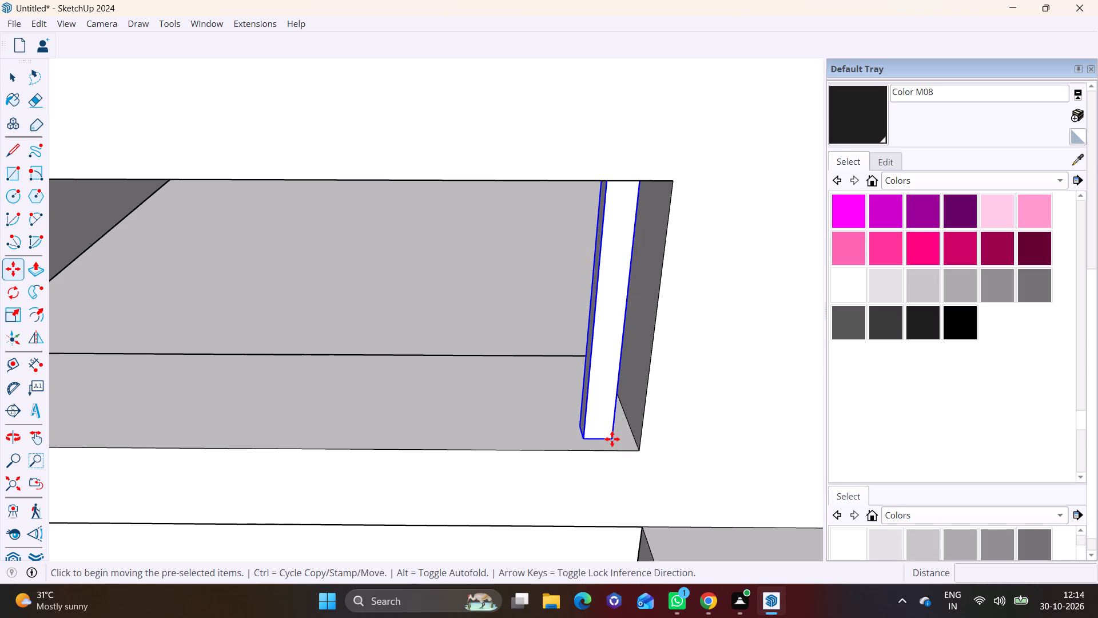
{"action": "left_click", "coordinate": [568, 439]}
{"action": "type", "text": "*6"}
{"action": "key", "text": "Return"}
{"action": "key", "text": "space"}
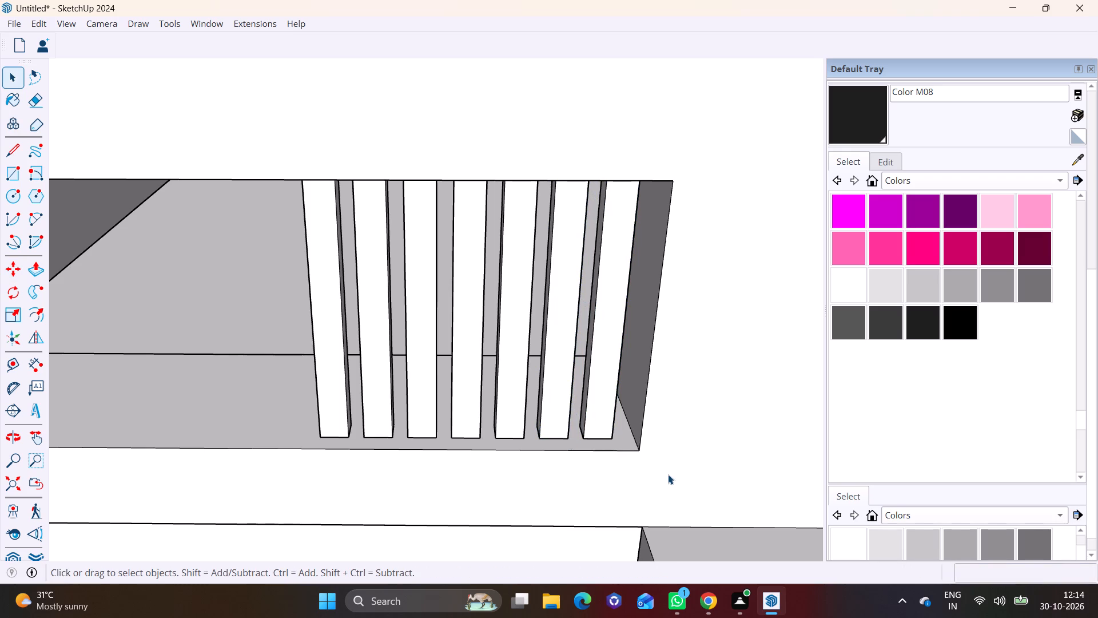
Make three further copies of the vertical slat nearest the opening's empty end, spaced about 5" apart along the sill.
{"action": "scroll", "coordinate": [668, 474], "scroll_direction": "down", "scroll_amount": 6}
{"action": "middle_click_drag", "start_coordinate": [580, 446], "coordinate": [646, 343]}
{"action": "middle_click_drag", "start_coordinate": [541, 381], "coordinate": [521, 391]}
{"action": "scroll", "coordinate": [497, 404], "scroll_direction": "up", "scroll_amount": 3}
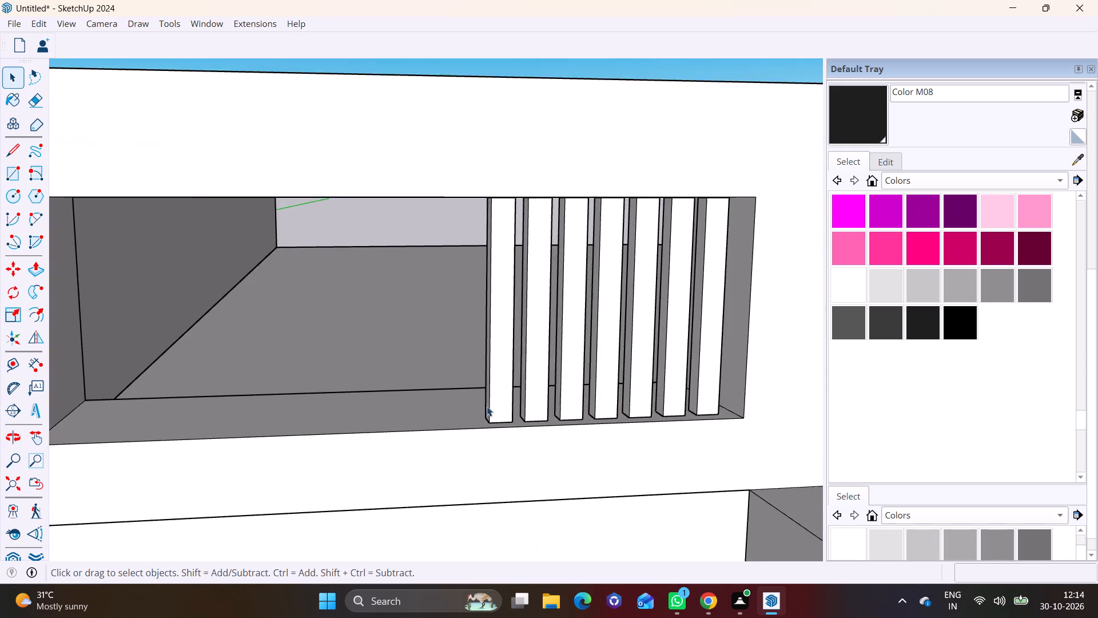
{"action": "scroll", "coordinate": [487, 406], "scroll_direction": "up", "scroll_amount": 2}
{"action": "left_click", "coordinate": [502, 399]}
{"action": "middle_click_drag", "start_coordinate": [503, 399], "coordinate": [476, 405]}
{"action": "key", "text": "m"}
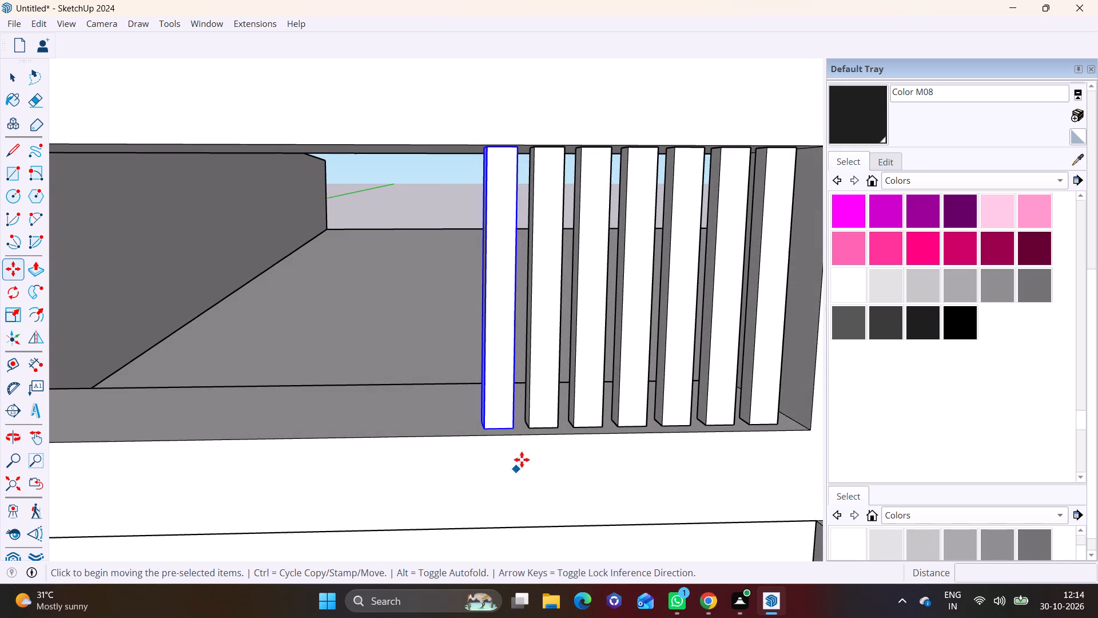
{"action": "left_click", "coordinate": [512, 425]}
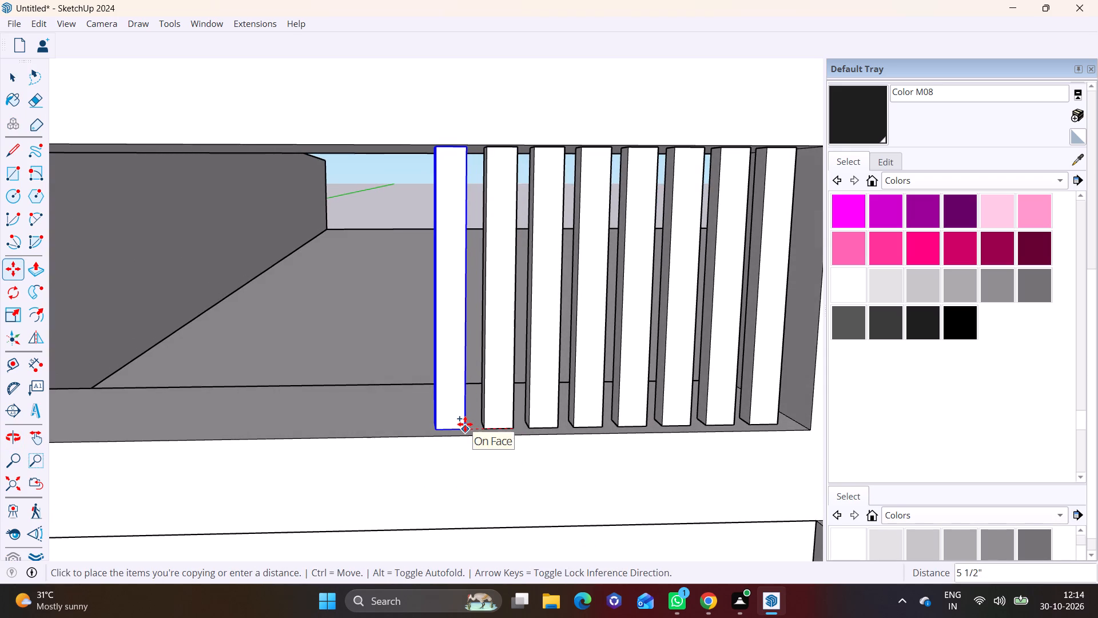
{"action": "left_click", "coordinate": [465, 424]}
{"action": "scroll", "coordinate": [465, 424], "scroll_direction": "up", "scroll_amount": 4}
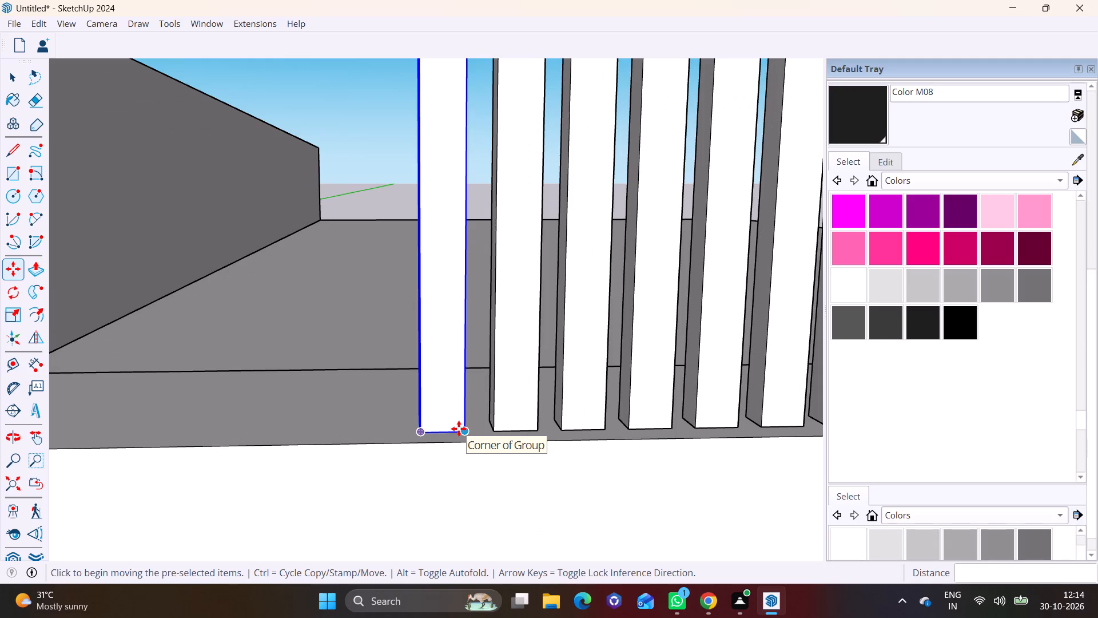
{"action": "left_click", "coordinate": [459, 433]}
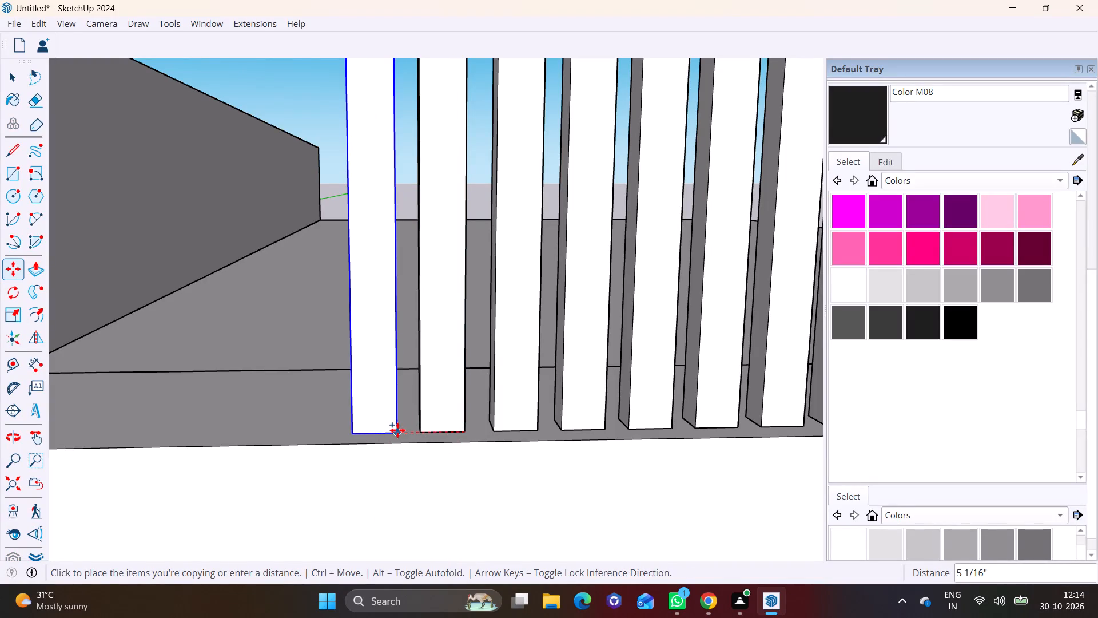
{"action": "left_click", "coordinate": [397, 430]}
{"action": "left_click", "coordinate": [400, 430]}
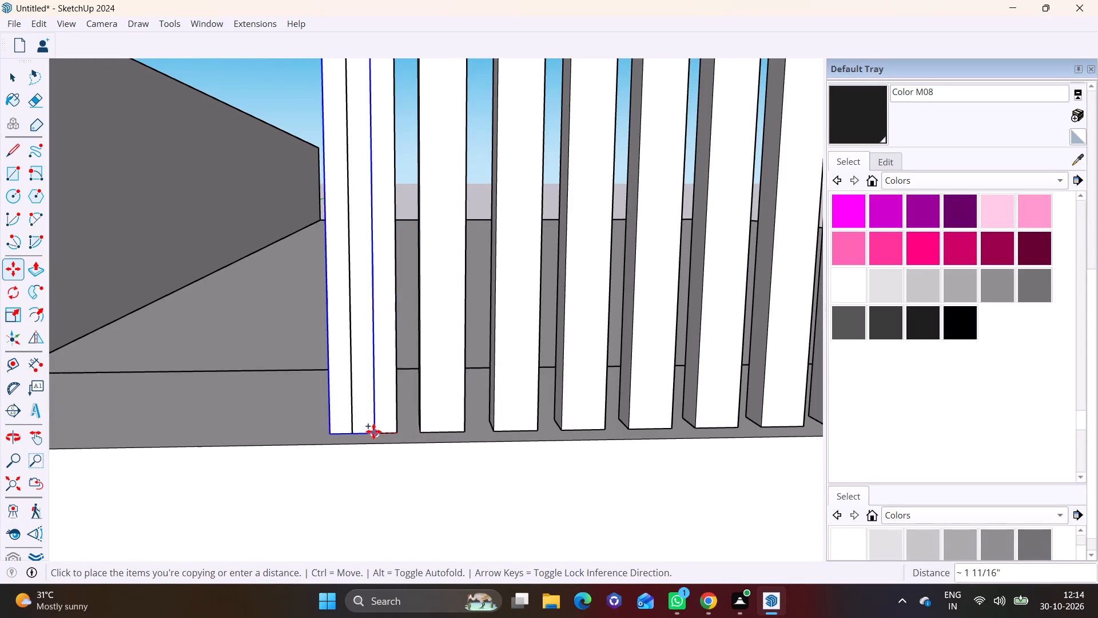
{"action": "left_click", "coordinate": [330, 433]}
{"action": "key", "text": "space"}
{"action": "scroll", "coordinate": [344, 437], "scroll_direction": "up", "scroll_amount": 1}
{"action": "scroll", "coordinate": [345, 437], "scroll_direction": "down", "scroll_amount": 7}
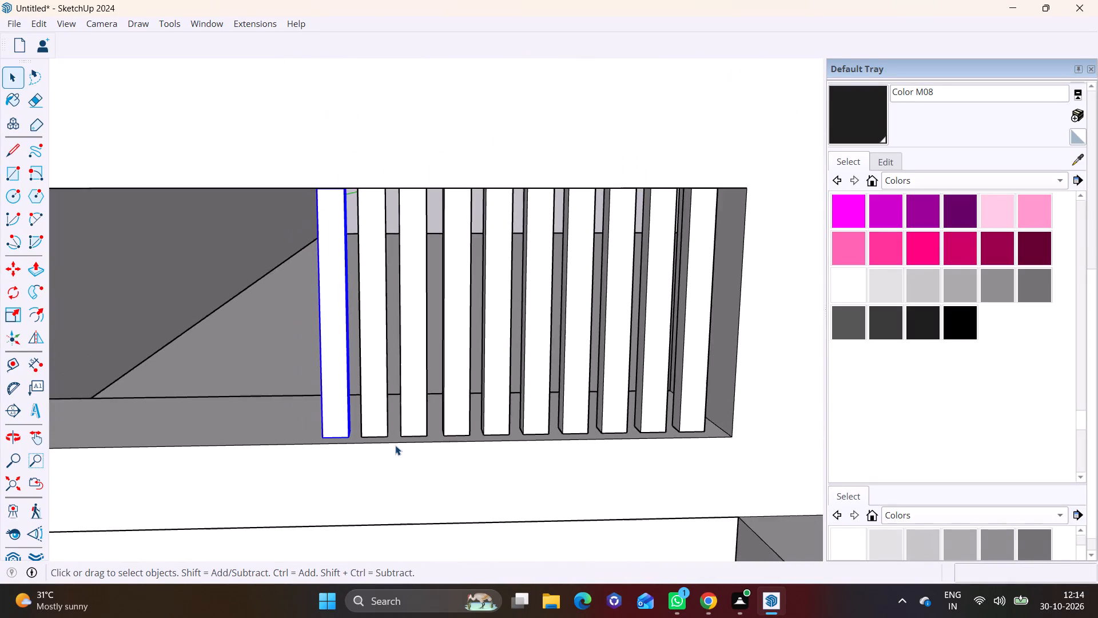
{"action": "scroll", "coordinate": [395, 445], "scroll_direction": "down", "scroll_amount": 5}
{"action": "middle_click_drag", "start_coordinate": [443, 441], "coordinate": [456, 371]}
{"action": "left_click", "coordinate": [434, 126]}
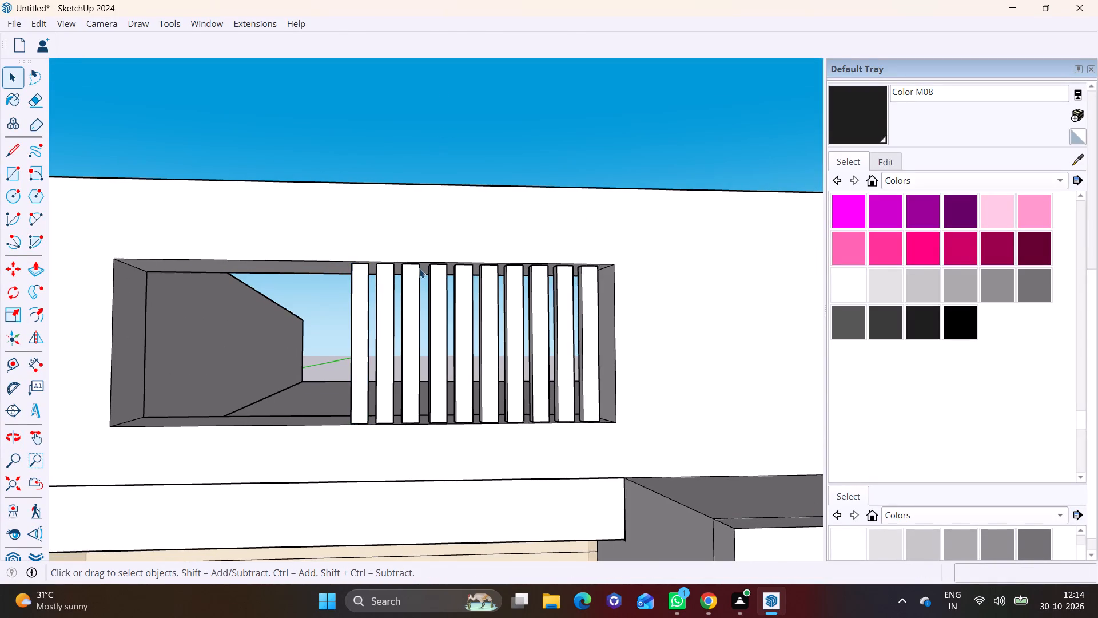
Examine the slatted parapet opening and its surroundings from the front and the side.
{"action": "scroll", "coordinate": [417, 275], "scroll_direction": "down", "scroll_amount": 3}
{"action": "middle_click_drag", "start_coordinate": [428, 334], "coordinate": [572, 389]}
{"action": "scroll", "coordinate": [337, 351], "scroll_direction": "down", "scroll_amount": 5}
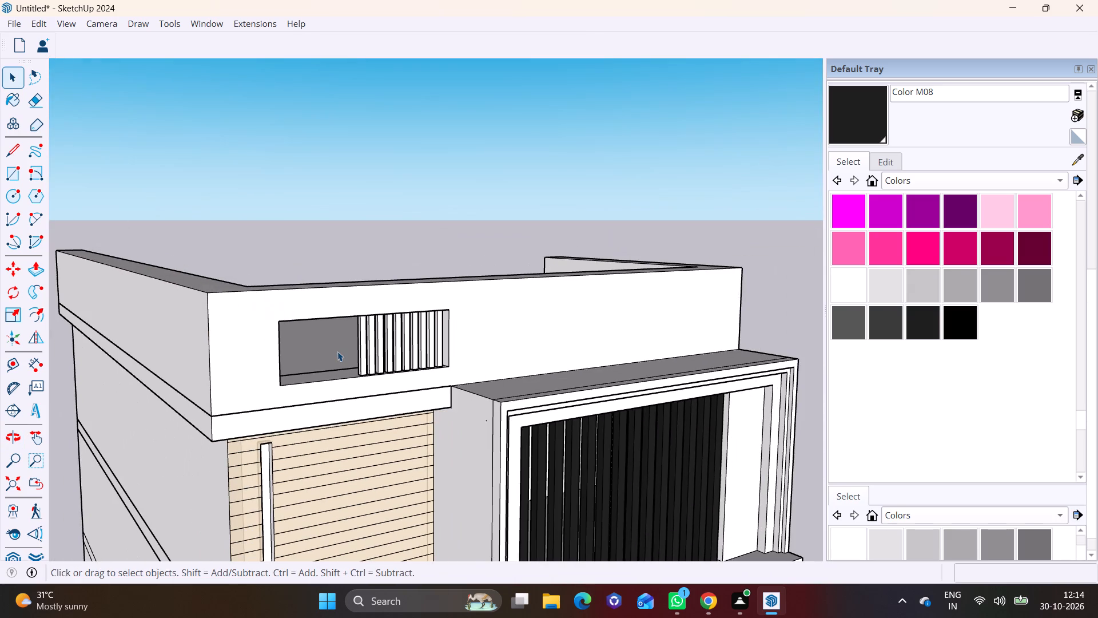
{"action": "middle_click_drag", "start_coordinate": [348, 344], "coordinate": [516, 310]}
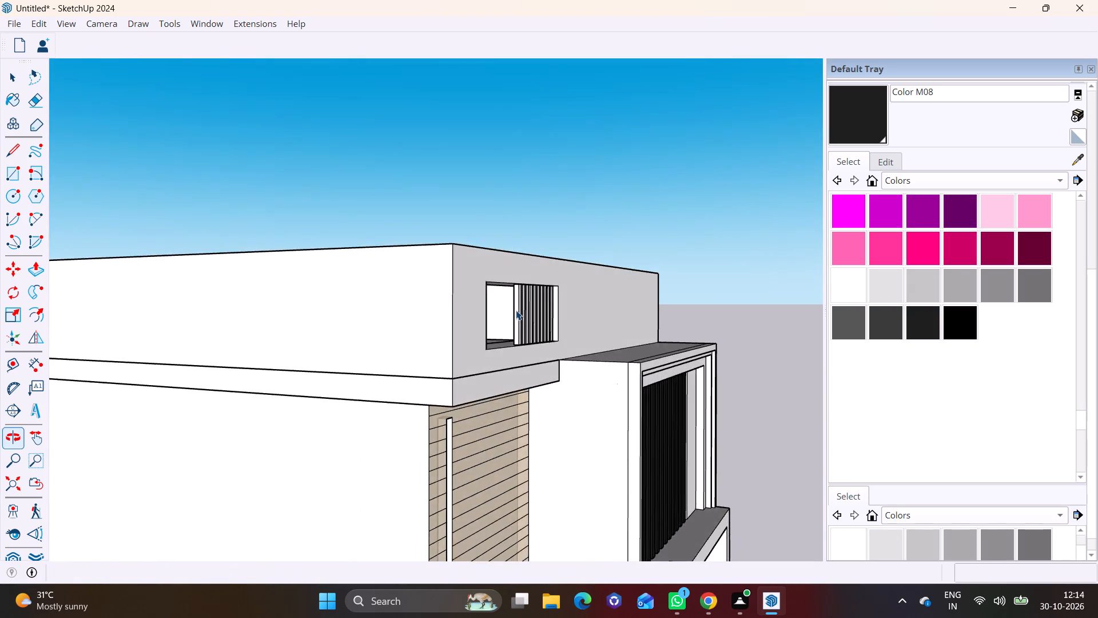
{"action": "middle_click_drag", "start_coordinate": [516, 310], "coordinate": [515, 310]}
{"action": "scroll", "coordinate": [570, 287], "scroll_direction": "up", "scroll_amount": 10}
{"action": "middle_click_drag", "start_coordinate": [521, 303], "coordinate": [532, 255]}
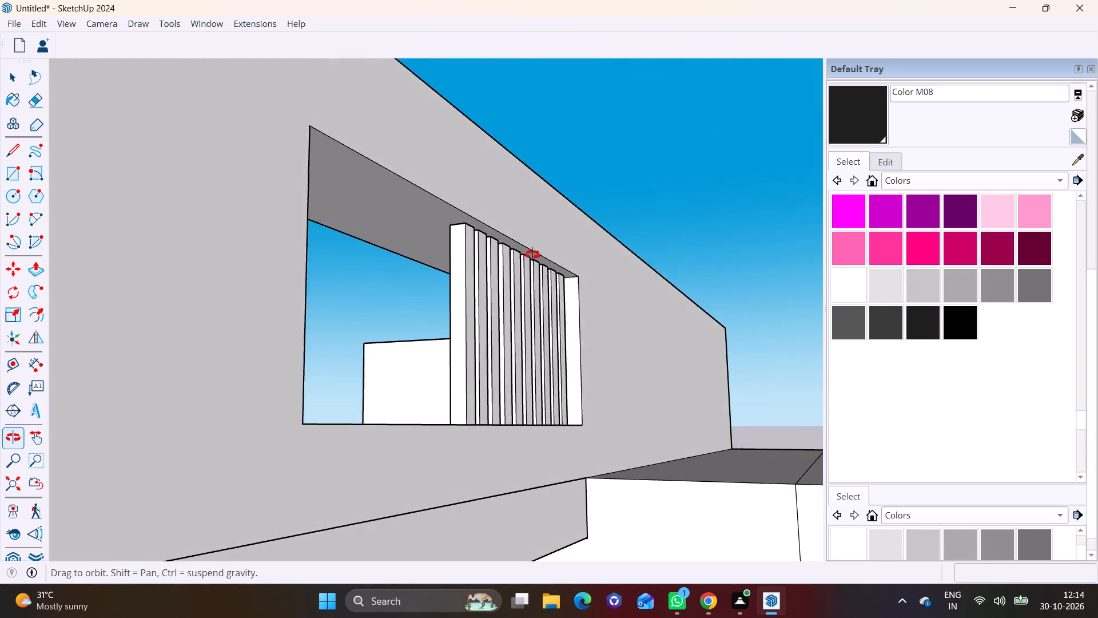
{"action": "middle_click_drag", "start_coordinate": [532, 255], "coordinate": [584, 327]}
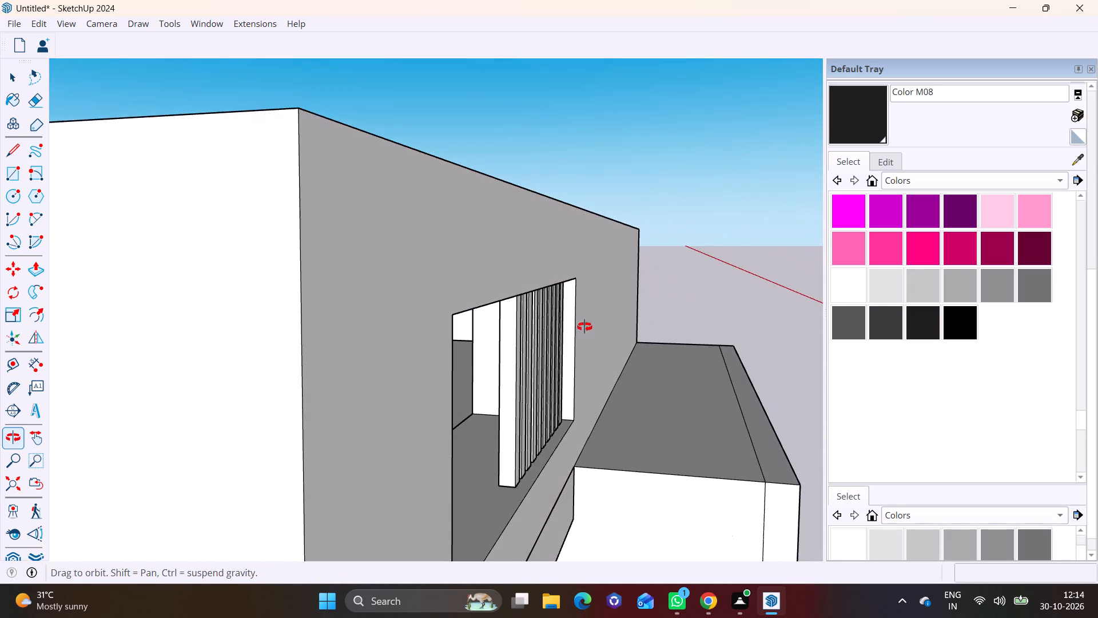
{"action": "middle_click_drag", "start_coordinate": [584, 327], "coordinate": [371, 338]}
{"action": "scroll", "coordinate": [404, 364], "scroll_direction": "down", "scroll_amount": 6}
{"action": "middle_click_drag", "start_coordinate": [423, 393], "coordinate": [259, 367]}
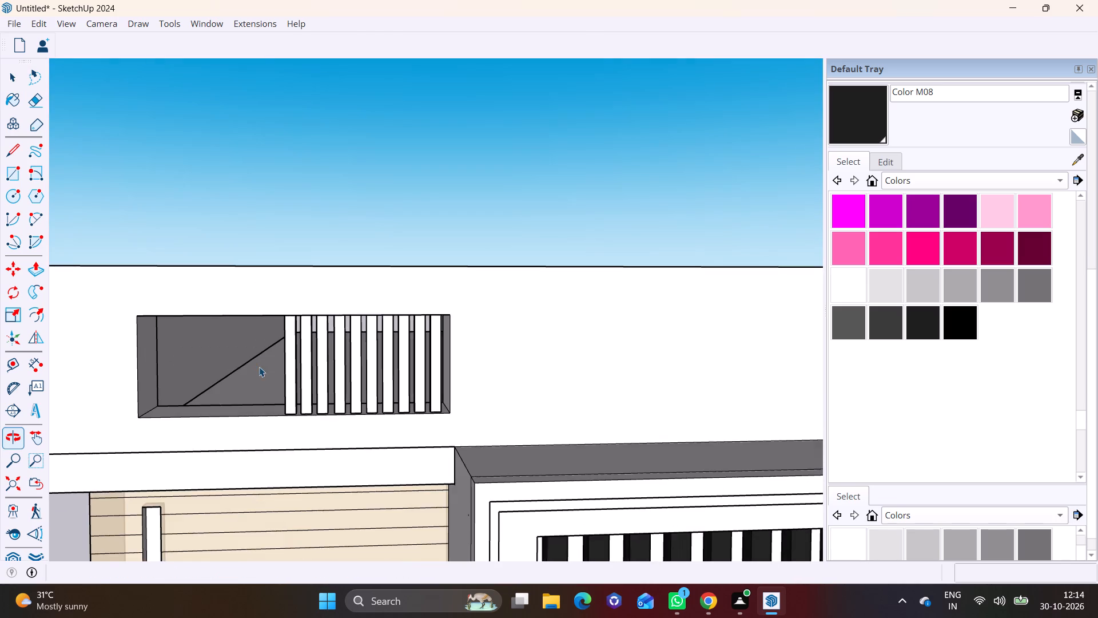
{"action": "scroll", "coordinate": [284, 369], "scroll_direction": "down", "scroll_amount": 4}
{"action": "middle_click_drag", "start_coordinate": [308, 379], "coordinate": [369, 413], "text": "shift"}
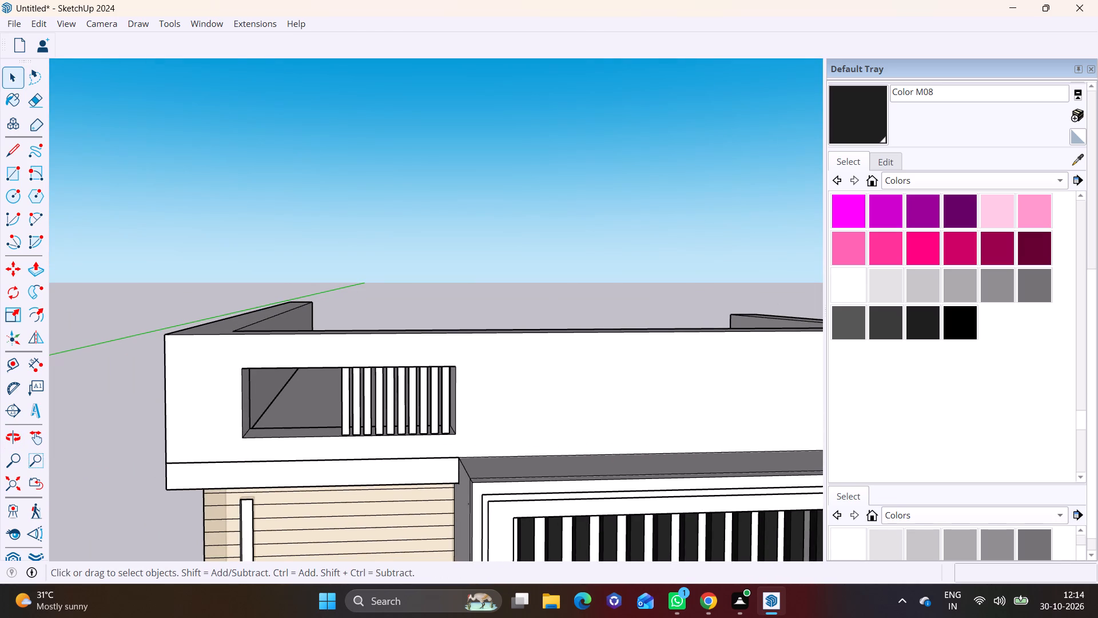
Paint all ten slats in the parapet opening with Color M07.
{"action": "left_click", "coordinate": [892, 318]}
{"action": "scroll", "coordinate": [421, 419], "scroll_direction": "up", "scroll_amount": 7}
{"action": "left_click", "coordinate": [292, 394]}
{"action": "left_click", "coordinate": [314, 385]}
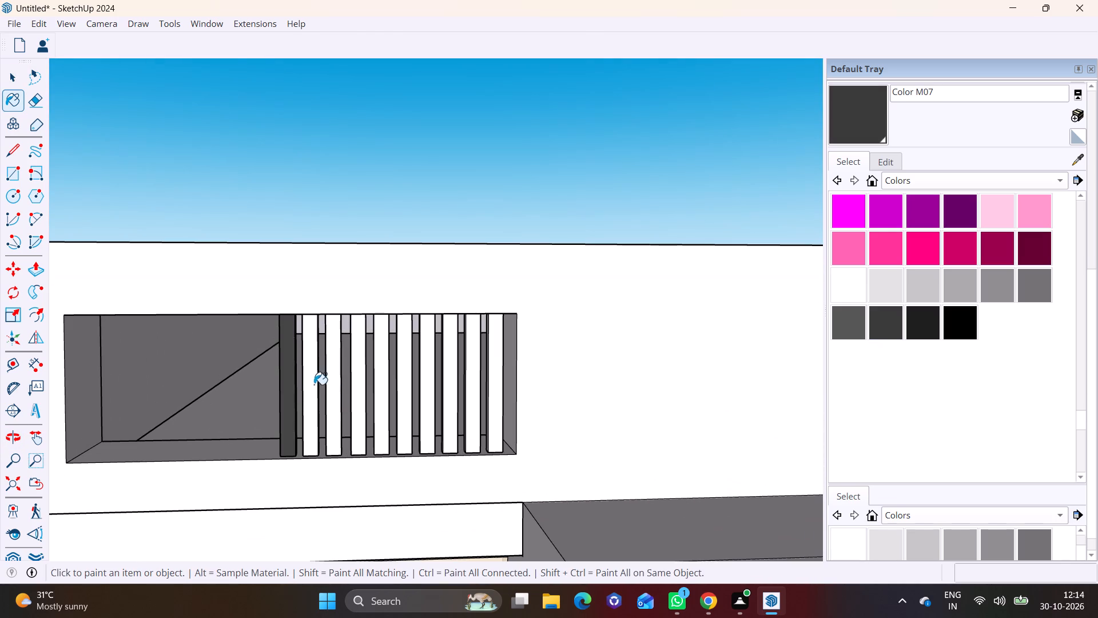
{"action": "left_click", "coordinate": [336, 383]}
{"action": "left_click", "coordinate": [361, 380]}
{"action": "left_click", "coordinate": [376, 378]}
{"action": "left_click", "coordinate": [407, 377]}
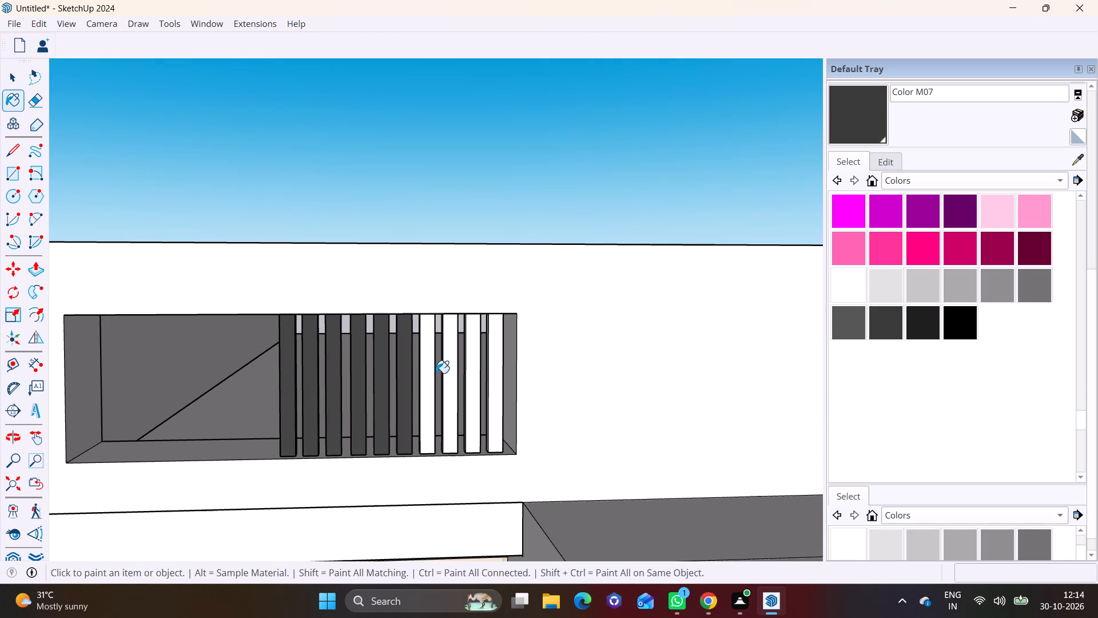
{"action": "left_click", "coordinate": [425, 380]}
{"action": "left_click", "coordinate": [450, 375]}
{"action": "left_click", "coordinate": [470, 373]}
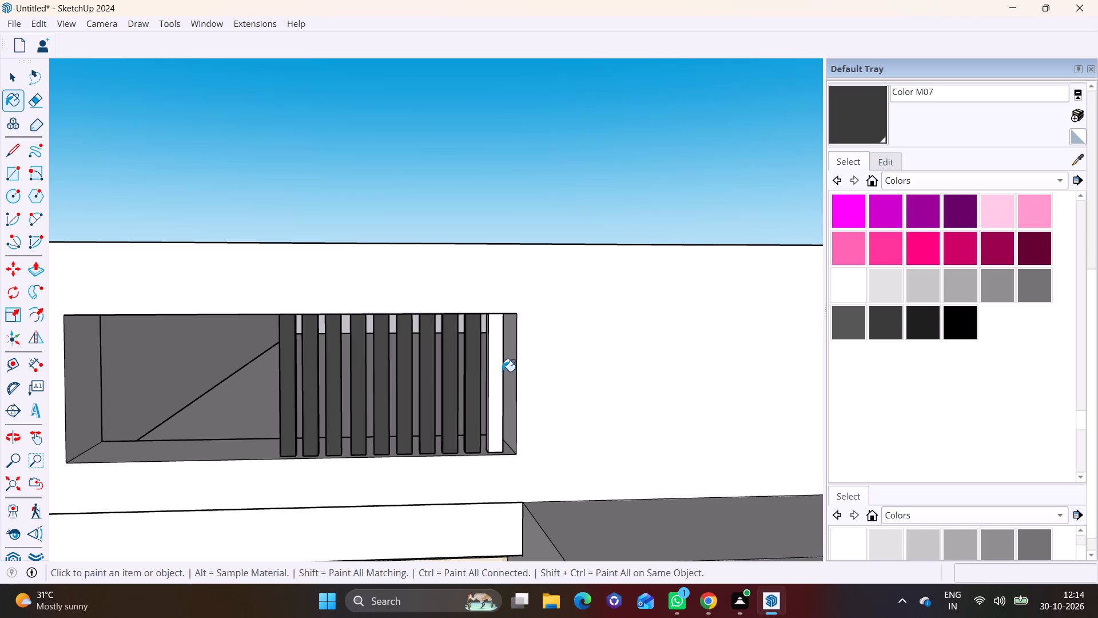
{"action": "left_click", "coordinate": [502, 371]}
{"action": "scroll", "coordinate": [469, 371], "scroll_direction": "down", "scroll_amount": 8}
{"action": "key", "text": "space"}
{"action": "left_click", "coordinate": [413, 229]}
Inside the roof slab group, Push/Pull the front edge face above the wood-clad section outward about 1' 2 5/8".
{"action": "middle_click_drag", "start_coordinate": [415, 344], "coordinate": [533, 267]}
{"action": "scroll", "coordinate": [413, 382], "scroll_direction": "up", "scroll_amount": 3}
{"action": "middle_click_drag", "start_coordinate": [370, 383], "coordinate": [329, 398]}
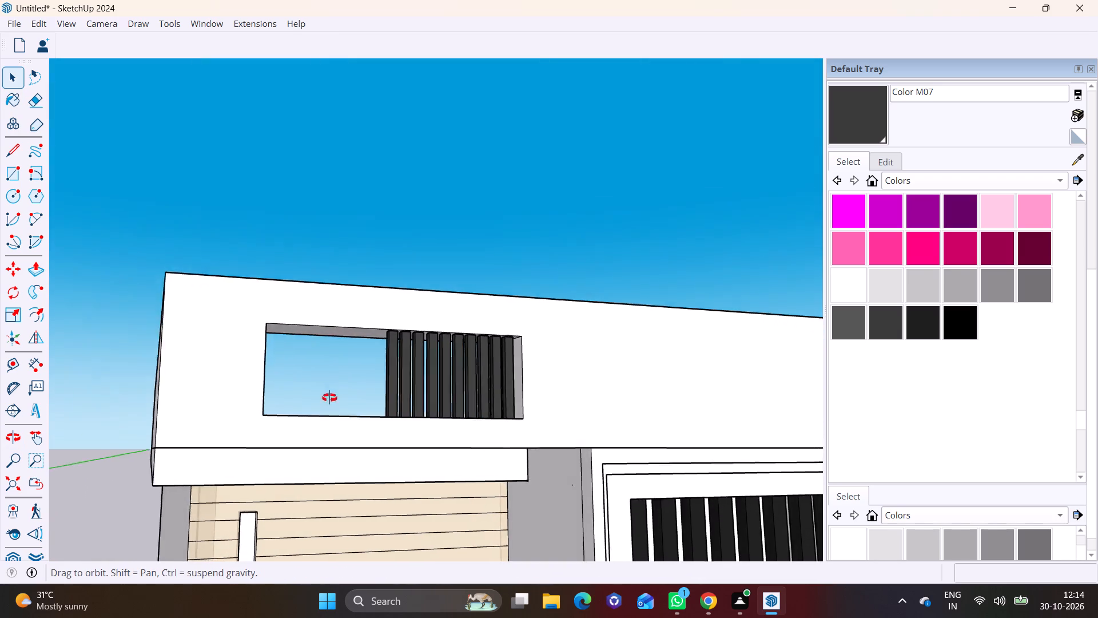
{"action": "middle_click_drag", "start_coordinate": [329, 398], "coordinate": [301, 418]}
{"action": "scroll", "coordinate": [301, 418], "scroll_direction": "down", "scroll_amount": 5}
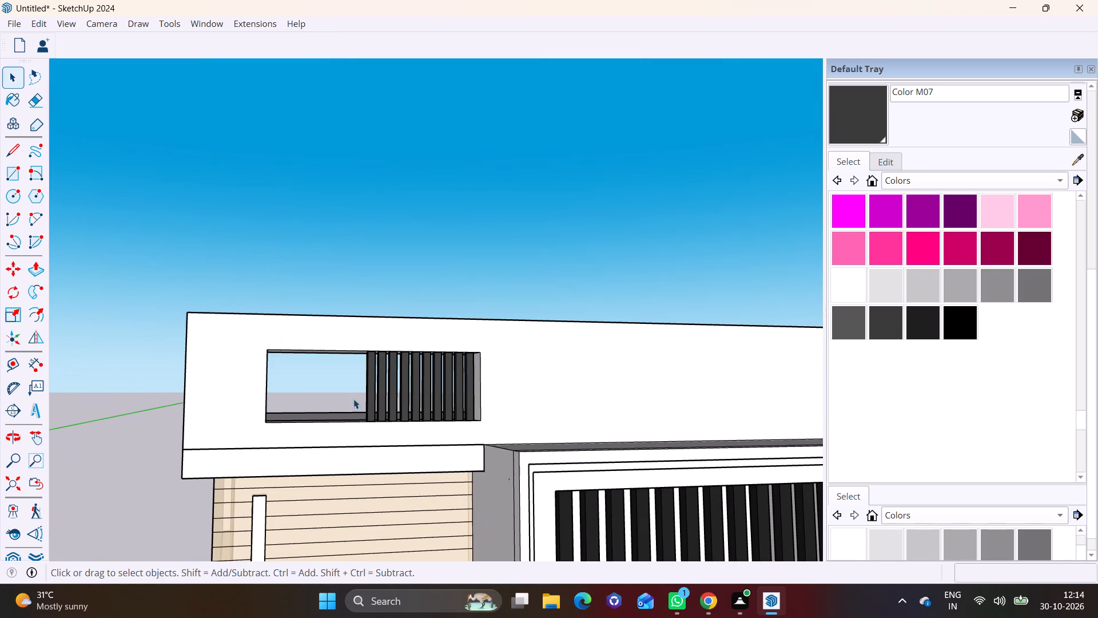
{"action": "middle_click_drag", "start_coordinate": [356, 376], "coordinate": [397, 324], "text": "shift"}
{"action": "middle_click_drag", "start_coordinate": [394, 402], "coordinate": [529, 449]}
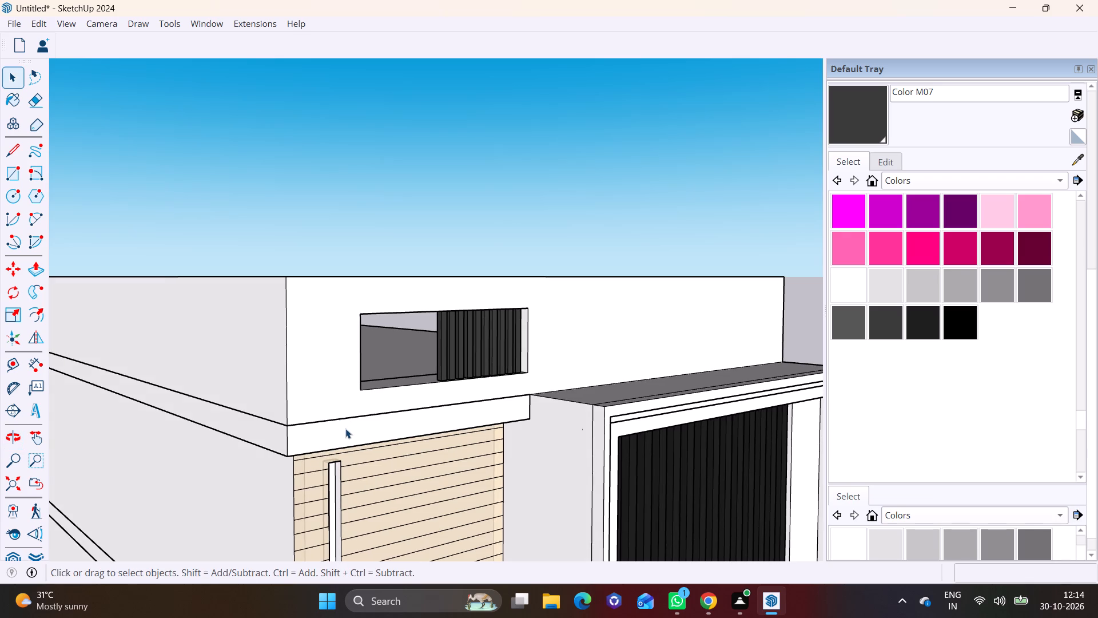
{"action": "left_click", "coordinate": [348, 433]}
{"action": "double_click", "coordinate": [348, 433]}
{"action": "left_click", "coordinate": [344, 433]}
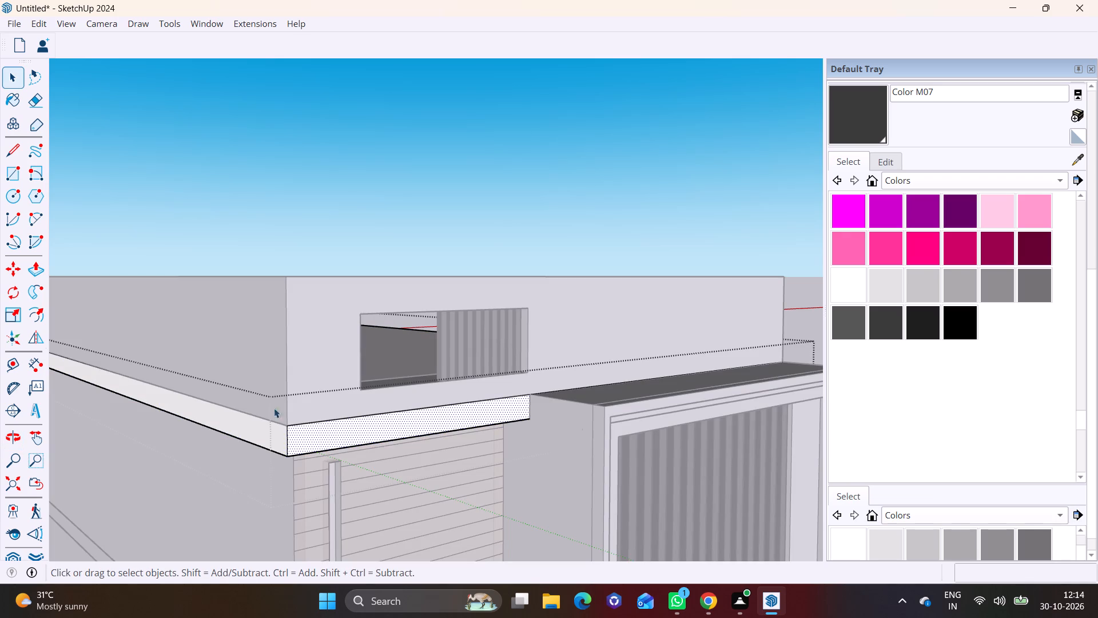
{"action": "left_click", "coordinate": [25, 263]}
{"action": "left_click", "coordinate": [312, 434]}
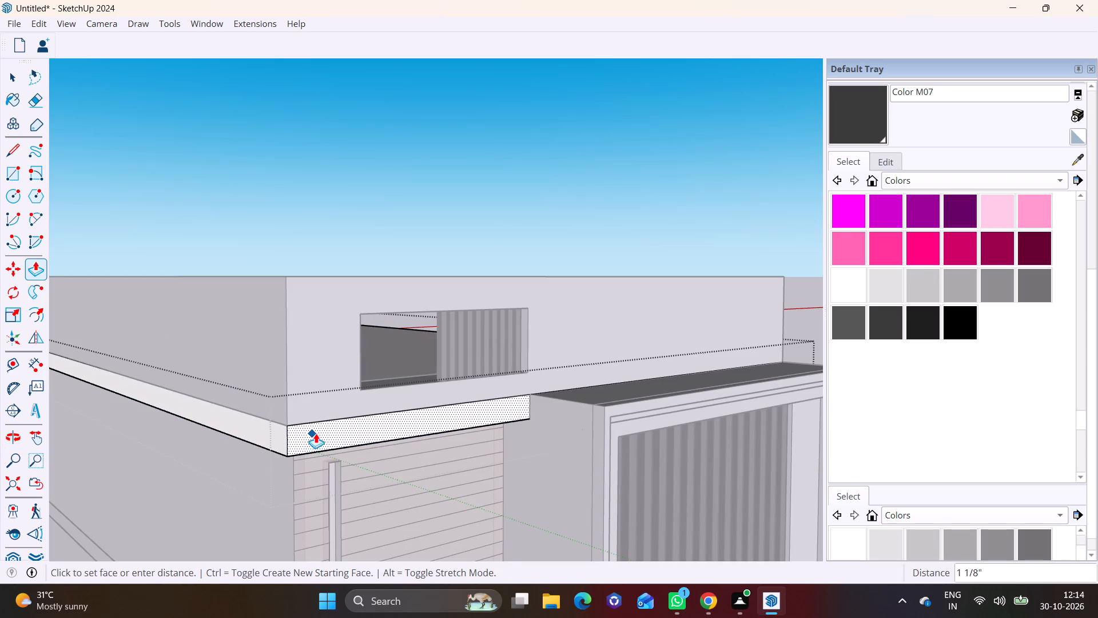
{"action": "left_click", "coordinate": [331, 442]}
{"action": "scroll", "coordinate": [274, 420], "scroll_direction": "down", "scroll_amount": 1}
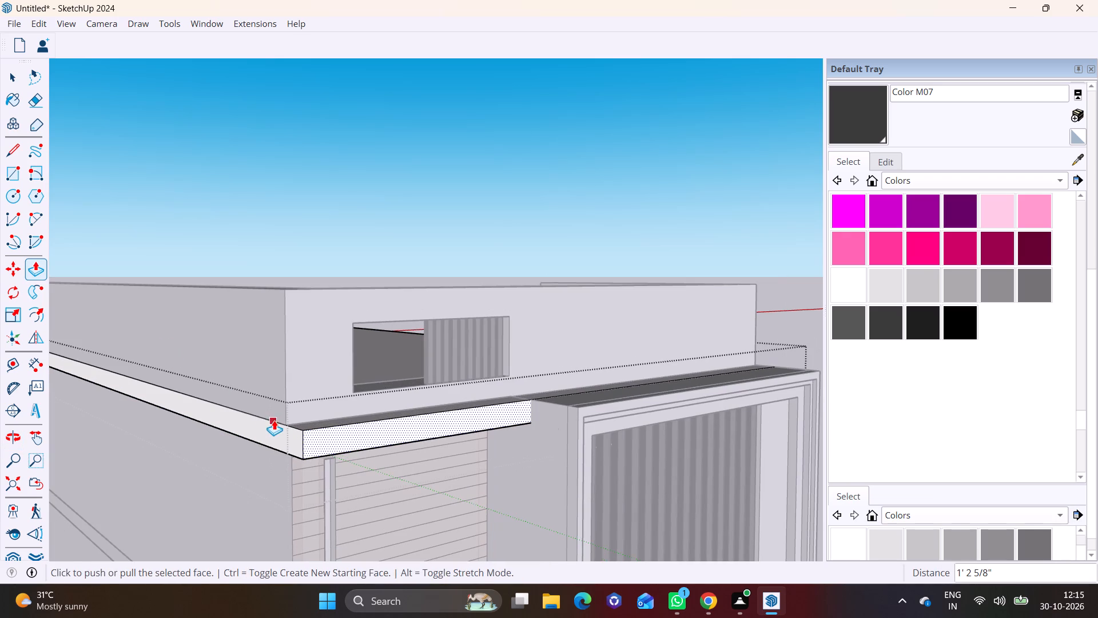
{"action": "key", "text": "space"}
Push/Pull the slab's adjoining side edge face outward about 1' 7 1/8" and close the group.
{"action": "left_click", "coordinate": [249, 427]}
{"action": "left_click", "coordinate": [28, 264]}
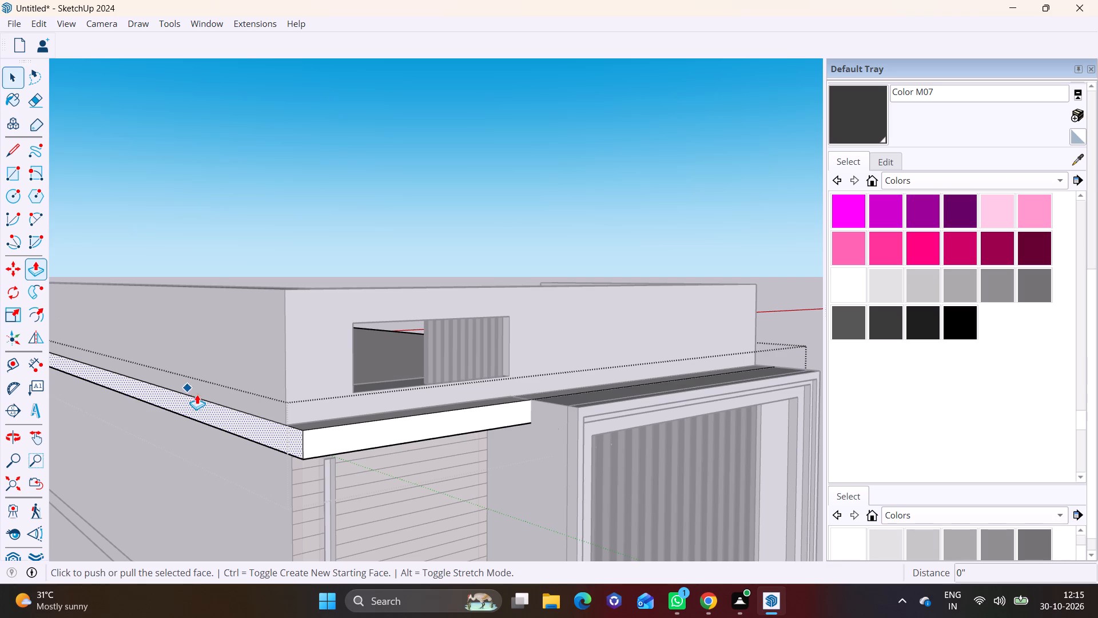
{"action": "left_click", "coordinate": [234, 426]}
{"action": "left_click", "coordinate": [195, 432]}
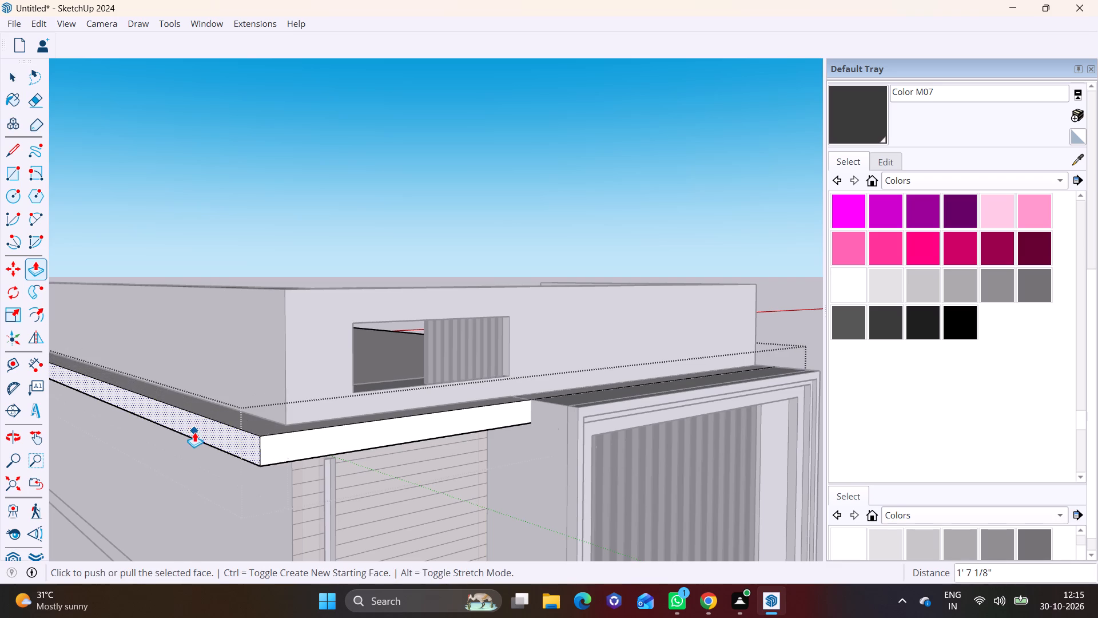
{"action": "scroll", "coordinate": [194, 432], "scroll_direction": "down", "scroll_amount": 4}
{"action": "key", "text": "space"}
{"action": "left_click", "coordinate": [343, 297]}
Draw a rectangle about 15' 4" by 2' 6" on the front parapet face, beside the slatted opening and above the barred section.
{"action": "middle_click_drag", "start_coordinate": [385, 342], "coordinate": [244, 237]}
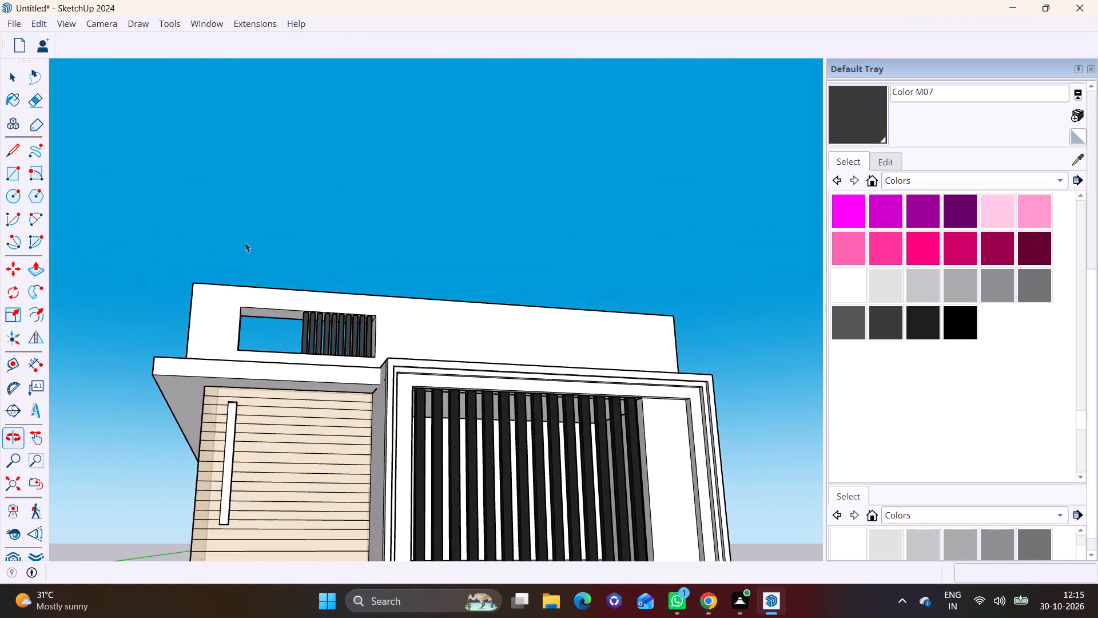
{"action": "scroll", "coordinate": [275, 349], "scroll_direction": "down", "scroll_amount": 1}
{"action": "middle_click_drag", "start_coordinate": [303, 368], "coordinate": [391, 329], "text": "shift"}
{"action": "middle_click_drag", "start_coordinate": [391, 345], "coordinate": [371, 371]}
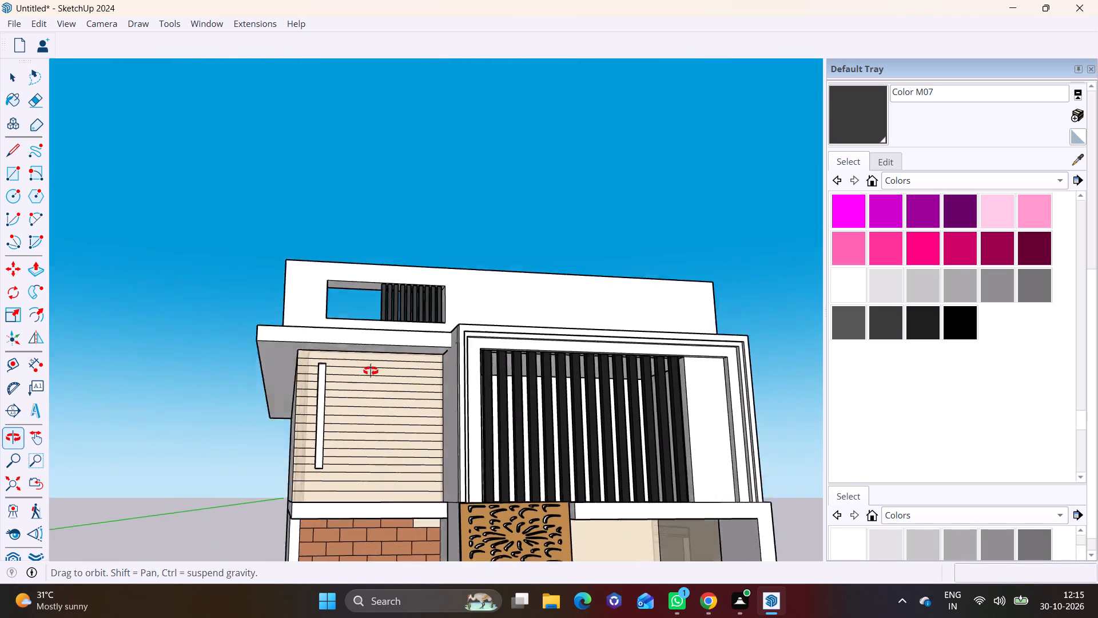
{"action": "middle_click_drag", "start_coordinate": [371, 371], "coordinate": [357, 431]}
{"action": "middle_click_drag", "start_coordinate": [410, 362], "coordinate": [316, 467], "text": "shift"}
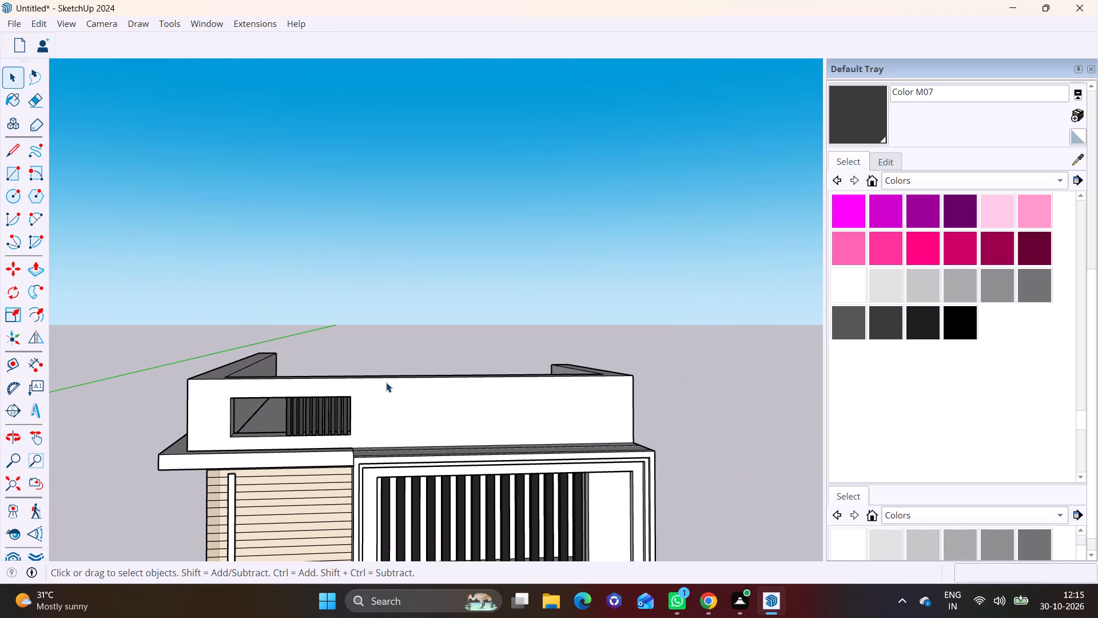
{"action": "middle_click_drag", "start_coordinate": [403, 401], "coordinate": [304, 403], "text": "shift"}
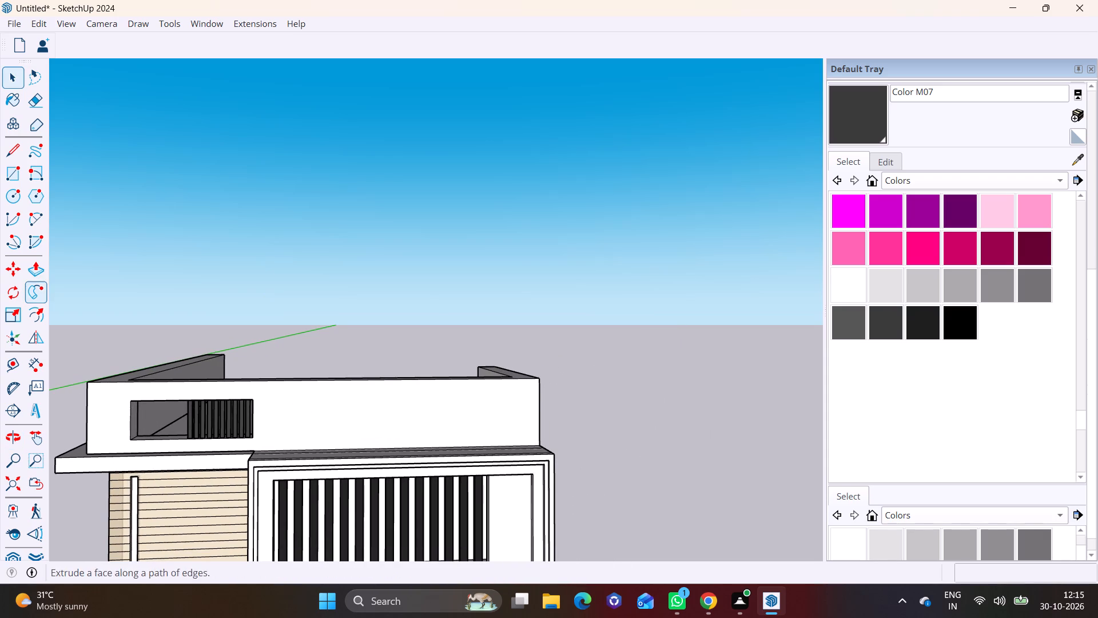
{"action": "left_click", "coordinate": [14, 177]}
{"action": "scroll", "coordinate": [283, 375], "scroll_direction": "up", "scroll_amount": 4}
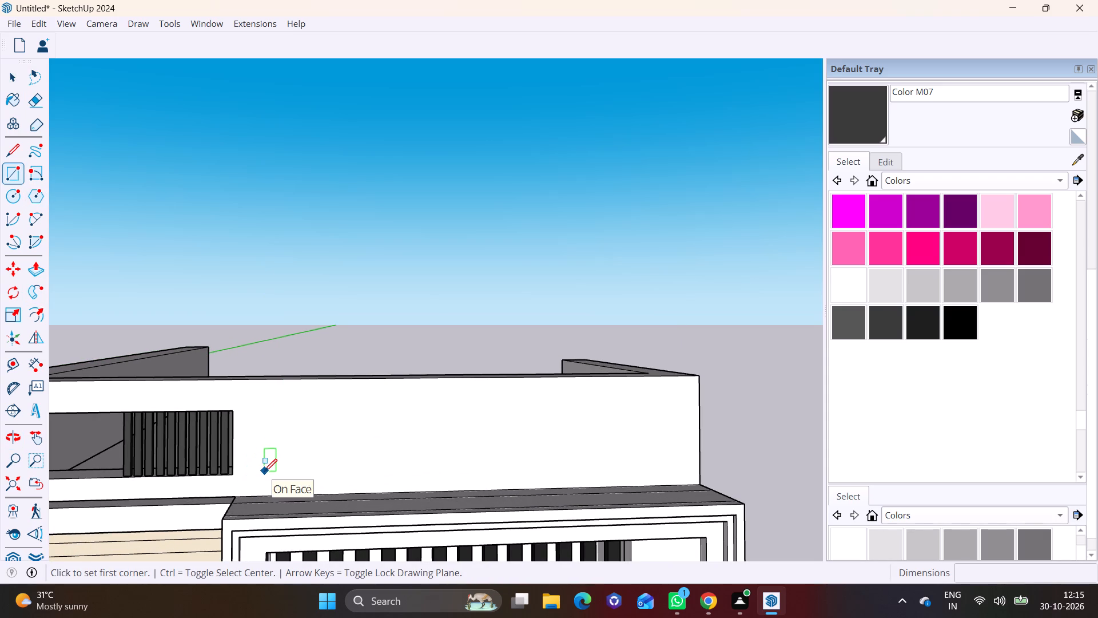
{"action": "left_click", "coordinate": [264, 472]}
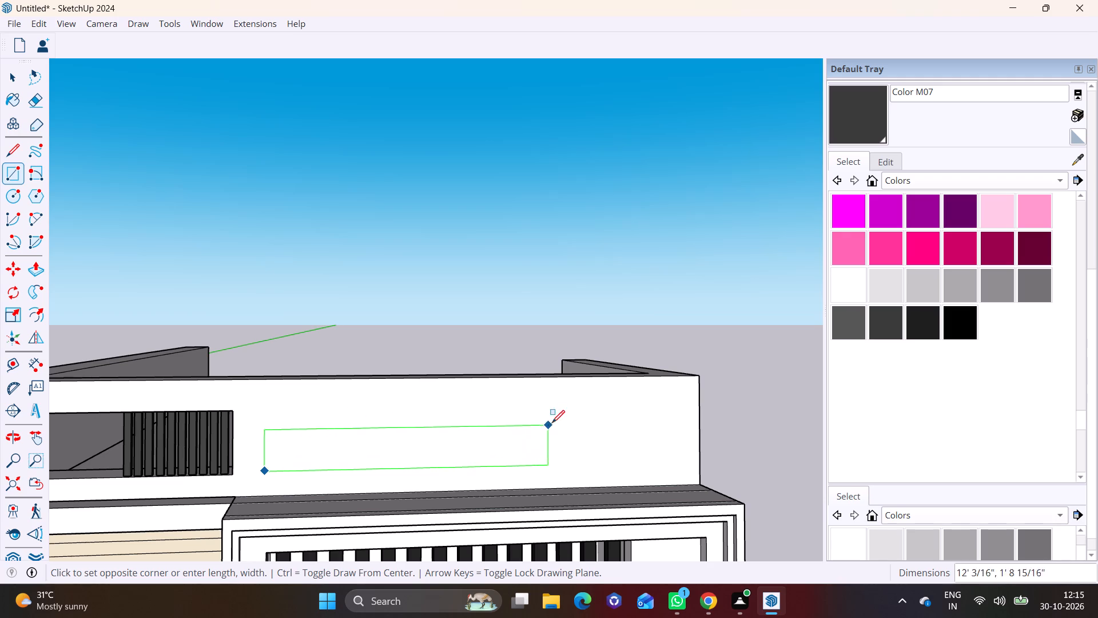
{"action": "left_click", "coordinate": [622, 406]}
Push/Pull the new rectangle about 1' 11" inward through the parapet to cut a long opening.
{"action": "middle_click_drag", "start_coordinate": [614, 441], "coordinate": [336, 516]}
{"action": "key", "text": "space"}
{"action": "left_click", "coordinate": [424, 416]}
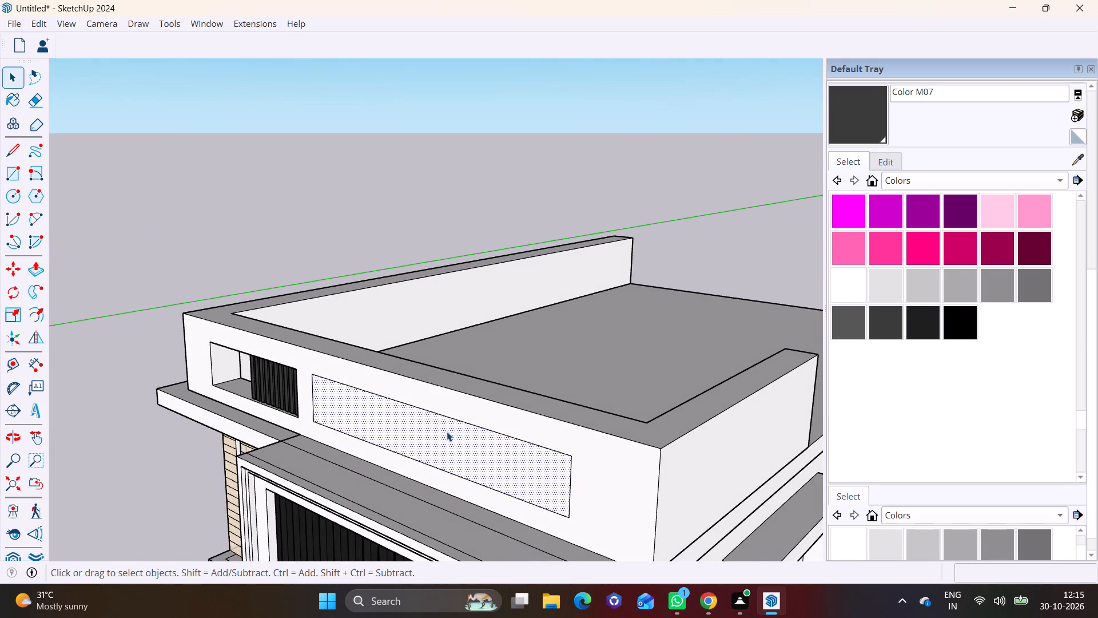
{"action": "middle_click_drag", "start_coordinate": [447, 431], "coordinate": [244, 385], "text": "shift"}
{"action": "scroll", "coordinate": [231, 389], "scroll_direction": "up", "scroll_amount": 3}
{"action": "middle_click_drag", "start_coordinate": [250, 379], "coordinate": [244, 431]}
{"action": "left_click", "coordinate": [28, 267]}
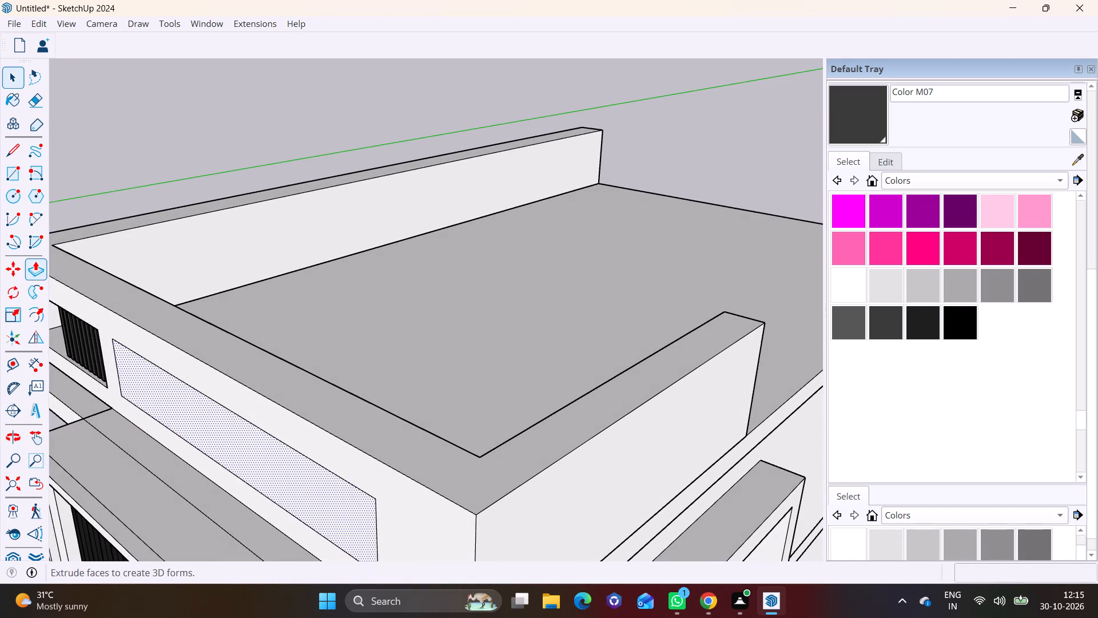
{"action": "left_click", "coordinate": [182, 417]}
{"action": "left_click", "coordinate": [265, 353]}
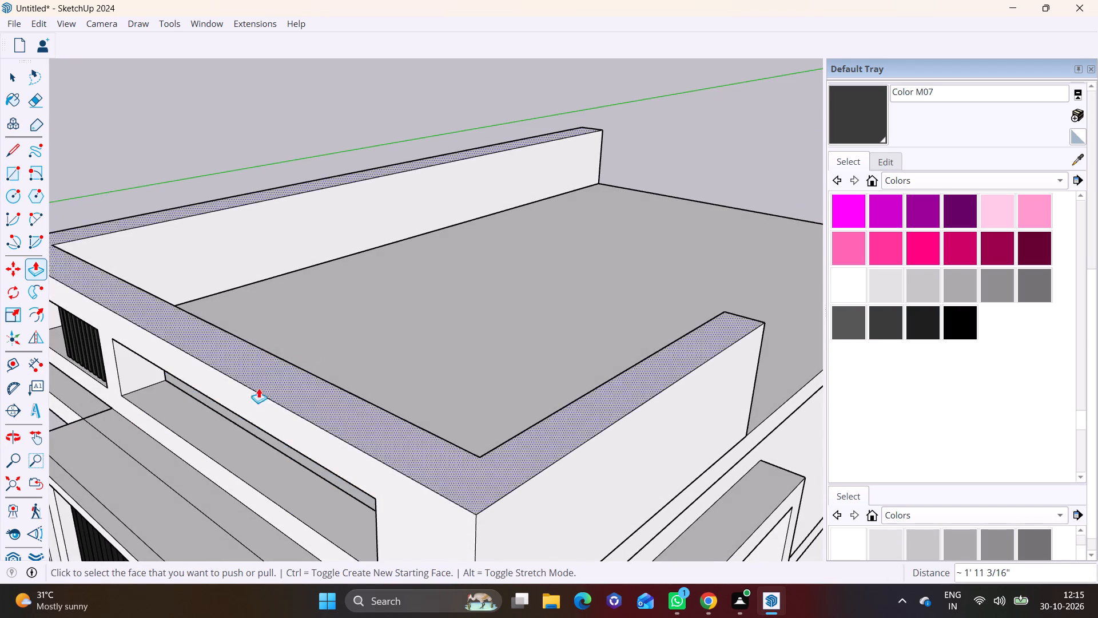
{"action": "middle_click_drag", "start_coordinate": [258, 421], "coordinate": [392, 310]}
{"action": "scroll", "coordinate": [395, 326], "scroll_direction": "down", "scroll_amount": 4}
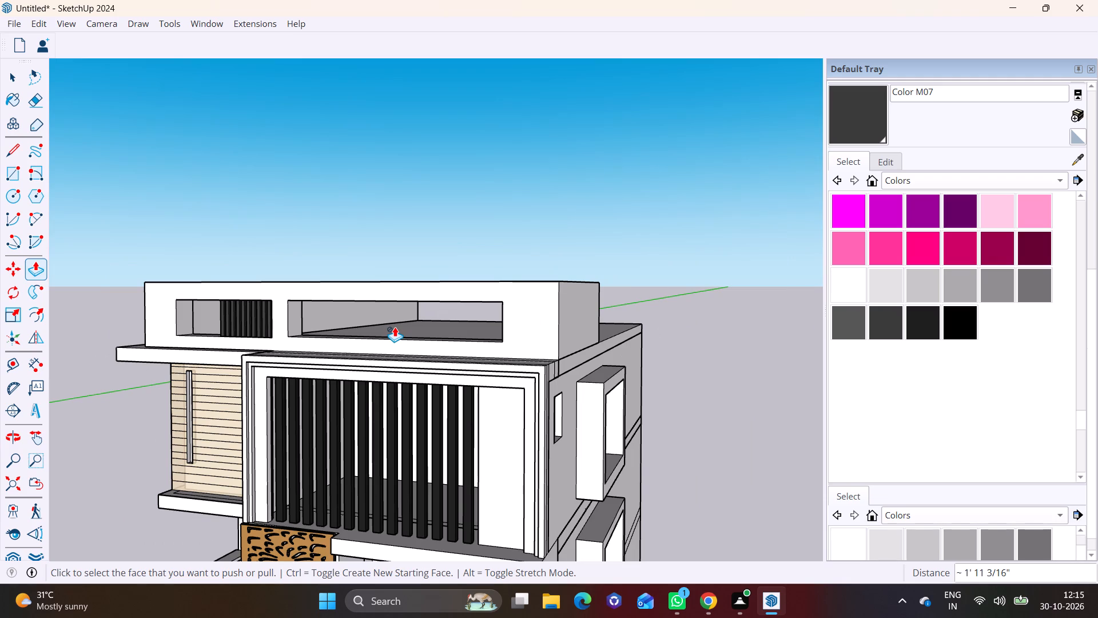
Push/Pull the far end face of the long parapet opening about 8' 6 5/8" inward to shorten the opening.
{"action": "middle_click_drag", "start_coordinate": [381, 300], "coordinate": [363, 365], "text": "shift"}
{"action": "middle_click_drag", "start_coordinate": [379, 371], "coordinate": [448, 363]}
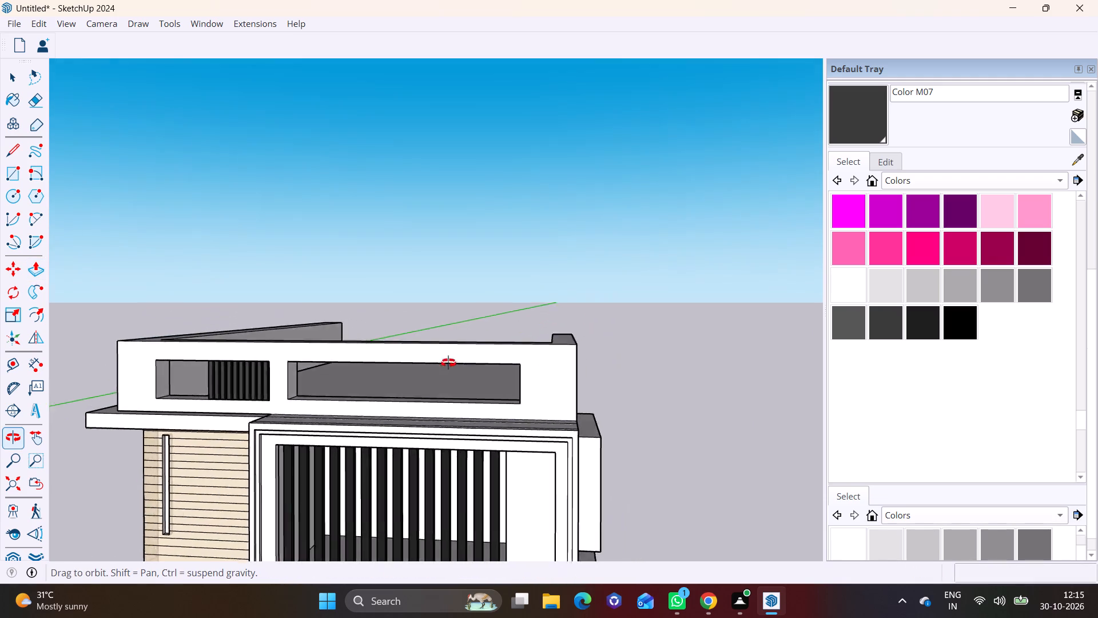
{"action": "middle_click_drag", "start_coordinate": [448, 363], "coordinate": [490, 349]}
{"action": "key", "text": "space"}
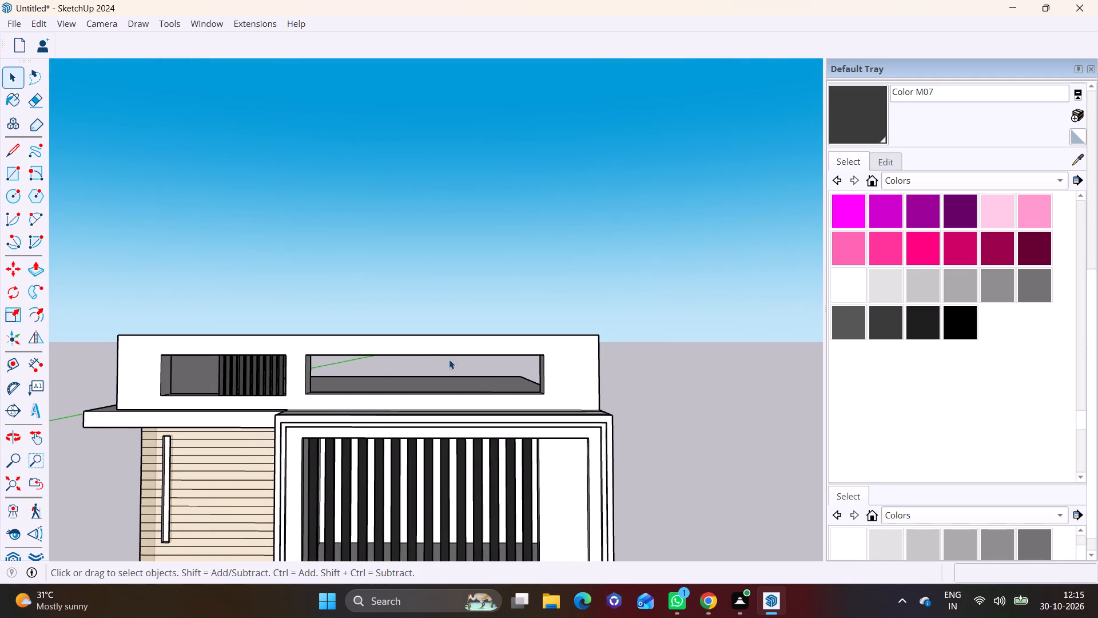
{"action": "middle_click_drag", "start_coordinate": [520, 362], "coordinate": [599, 356]}
{"action": "scroll", "coordinate": [608, 365], "scroll_direction": "up", "scroll_amount": 3}
{"action": "middle_click_drag", "start_coordinate": [521, 373], "coordinate": [556, 386]}
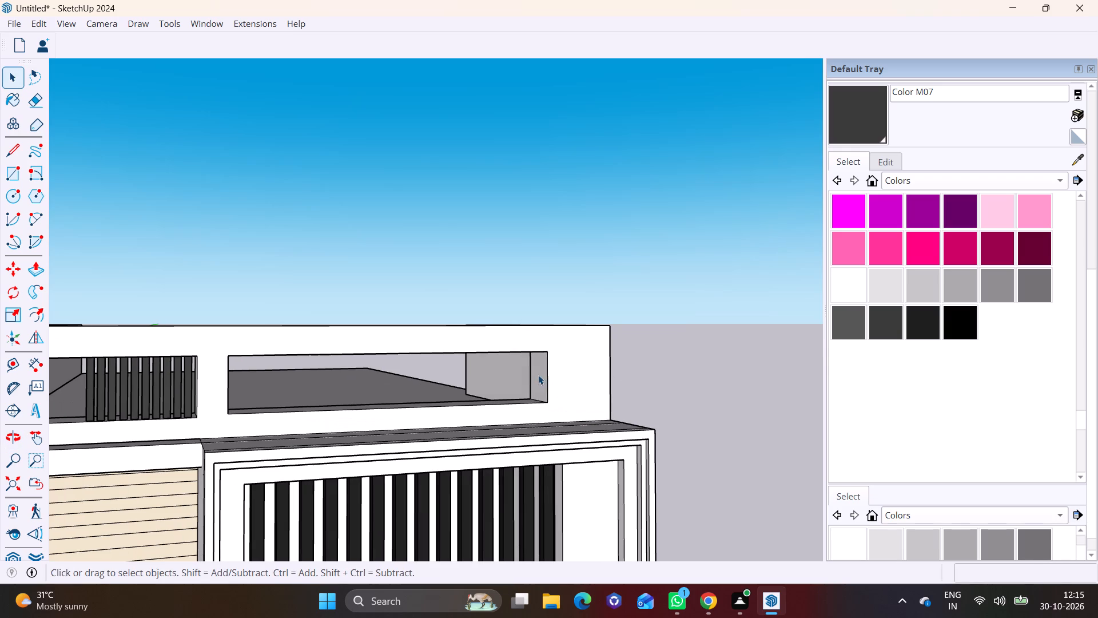
{"action": "left_click", "coordinate": [538, 375]}
{"action": "left_click", "coordinate": [39, 266]}
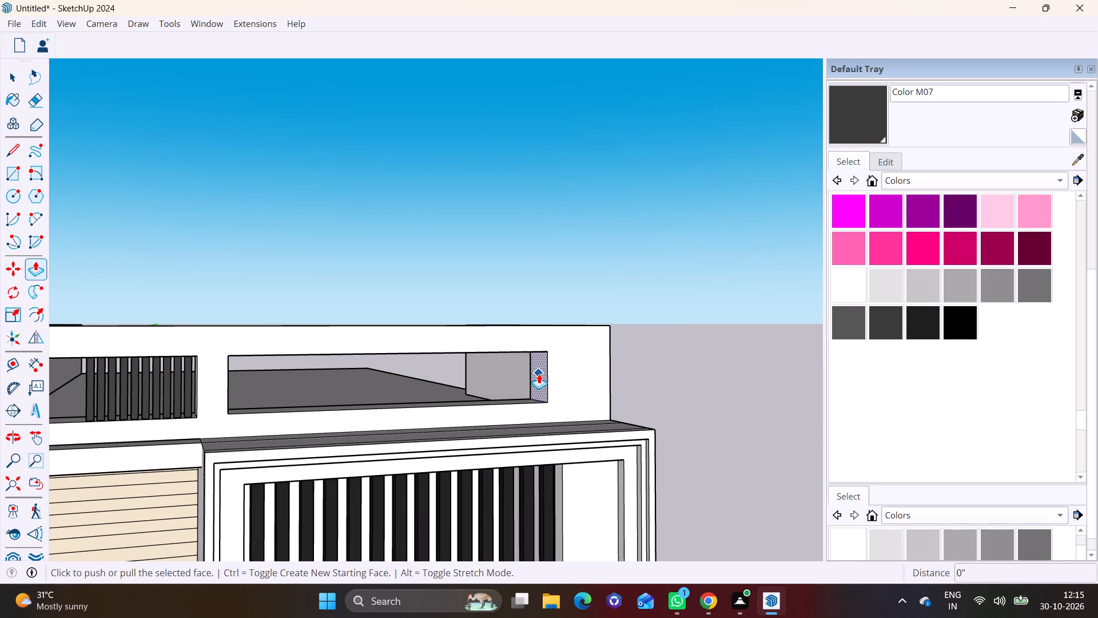
{"action": "left_click", "coordinate": [539, 374]}
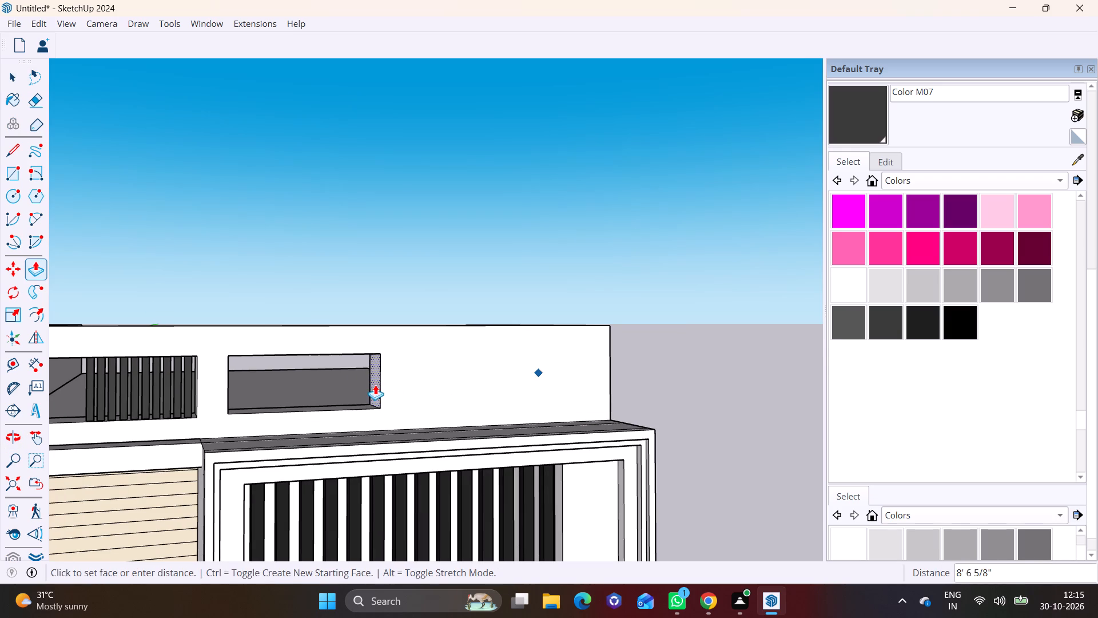
{"action": "left_click", "coordinate": [374, 385]}
{"action": "key", "text": "space"}
Draw a rectangle about 12' 7" by 3 3/16" along the bottom of the roof slab's front edge face, above the wood cladding.
{"action": "middle_click_drag", "start_coordinate": [457, 405], "coordinate": [212, 446]}
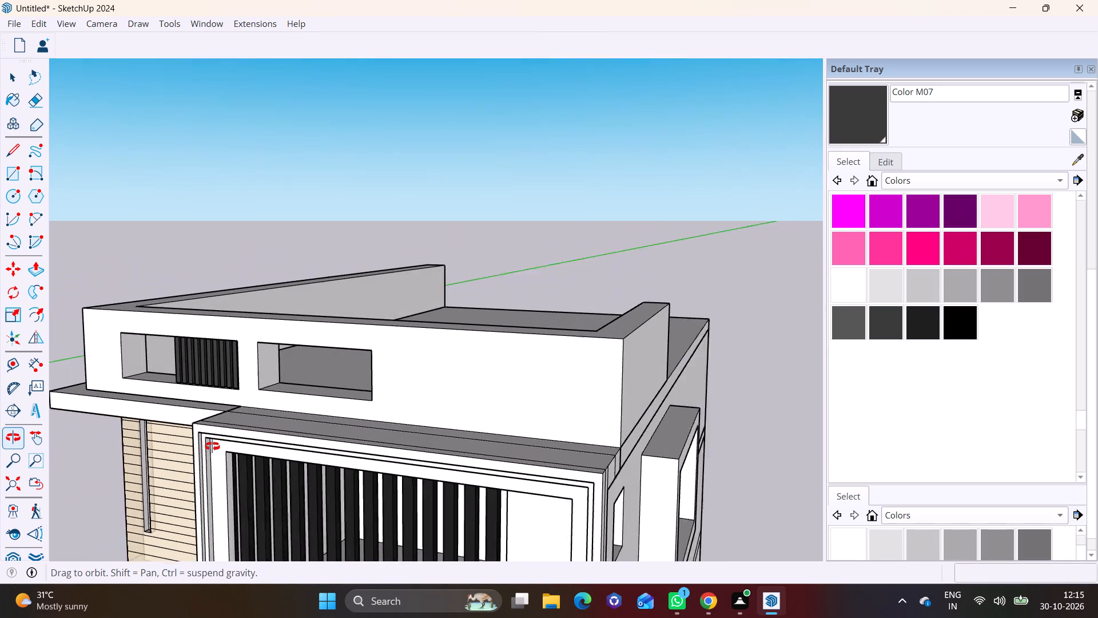
{"action": "middle_click_drag", "start_coordinate": [212, 446], "coordinate": [204, 446]}
{"action": "key", "text": "space"}
{"action": "left_click", "coordinate": [311, 240]}
{"action": "scroll", "coordinate": [315, 401], "scroll_direction": "down", "scroll_amount": 3}
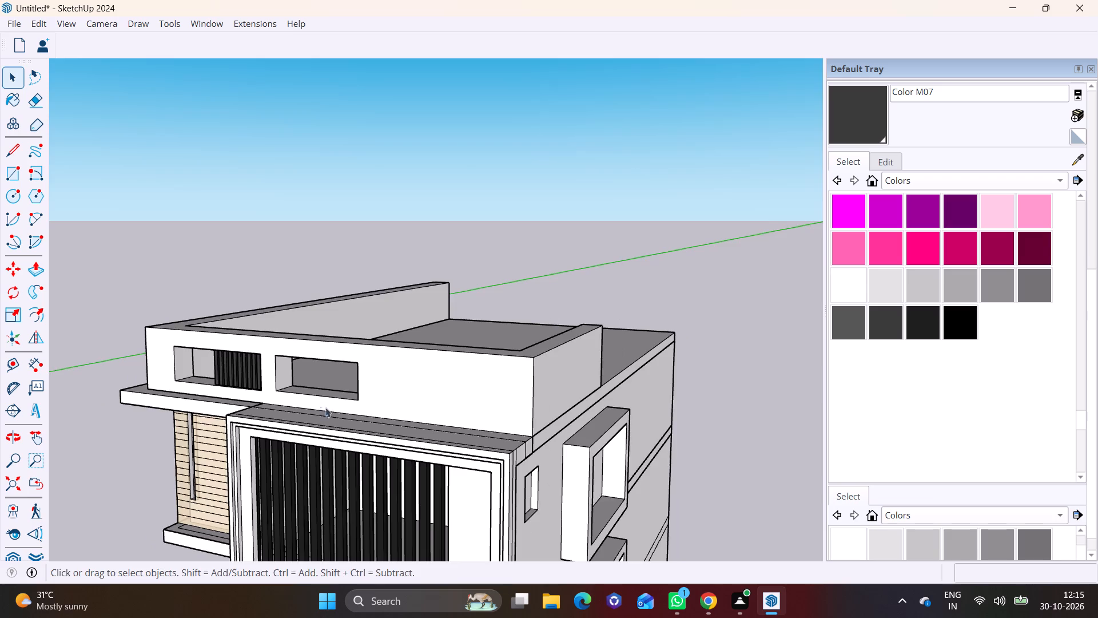
{"action": "middle_click_drag", "start_coordinate": [325, 407], "coordinate": [546, 331]}
{"action": "scroll", "coordinate": [454, 389], "scroll_direction": "down", "scroll_amount": 3}
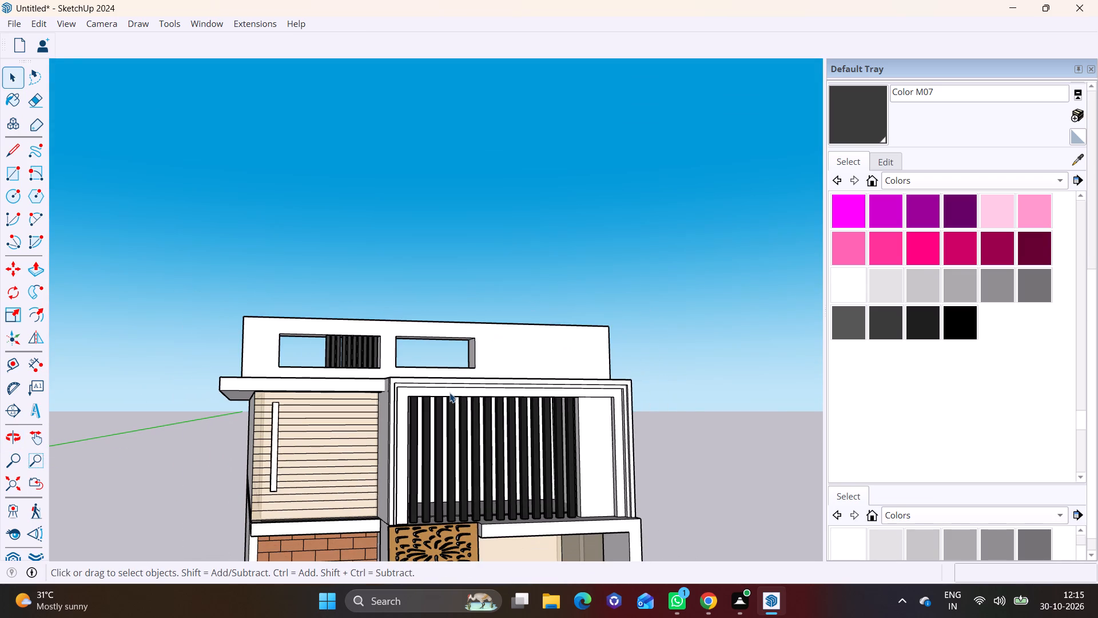
{"action": "middle_click_drag", "start_coordinate": [421, 397], "coordinate": [502, 448]}
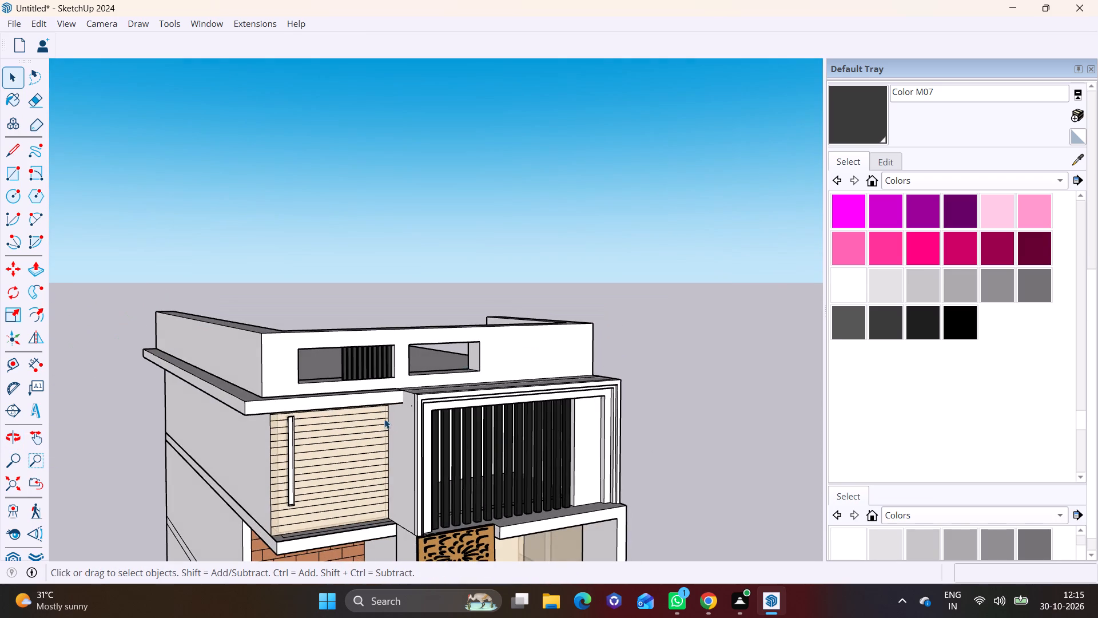
{"action": "scroll", "coordinate": [317, 406], "scroll_direction": "up", "scroll_amount": 6}
{"action": "middle_click_drag", "start_coordinate": [349, 394], "coordinate": [435, 400]}
{"action": "left_click", "coordinate": [11, 172]}
{"action": "scroll", "coordinate": [572, 356], "scroll_direction": "up", "scroll_amount": 1}
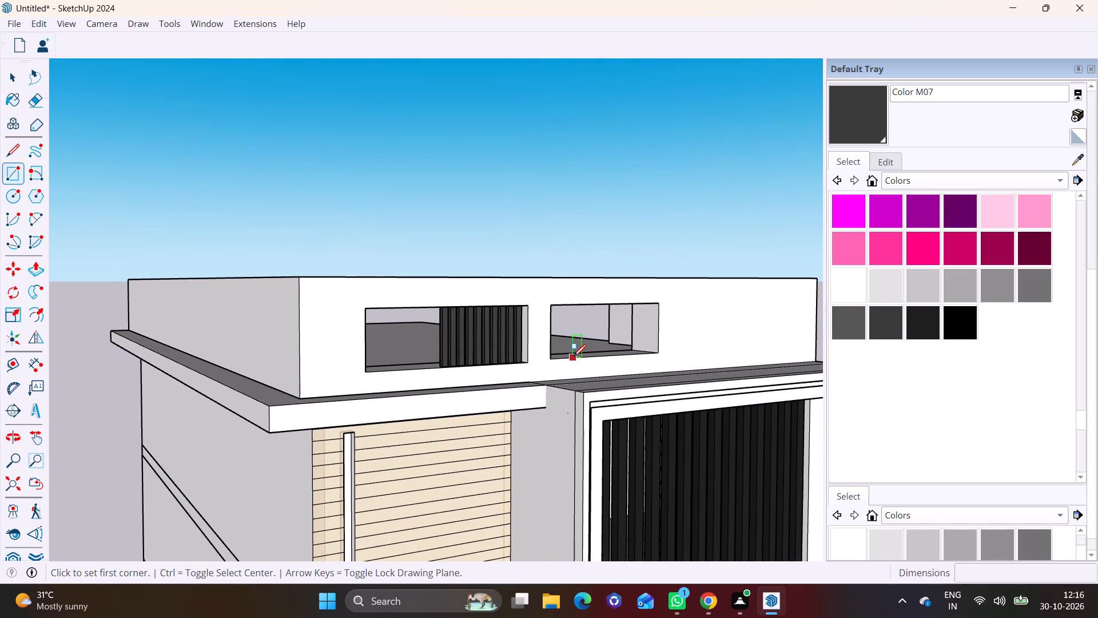
{"action": "scroll", "coordinate": [573, 357], "scroll_direction": "up", "scroll_amount": 4}
{"action": "left_click", "coordinate": [543, 427]}
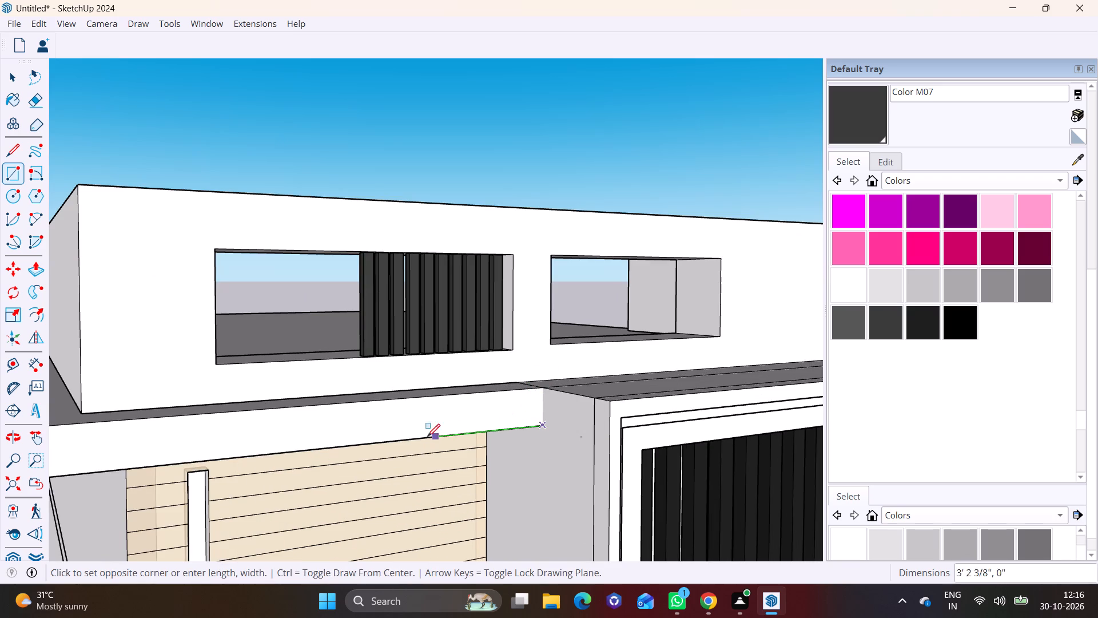
{"action": "middle_click_drag", "start_coordinate": [239, 450], "coordinate": [363, 434], "text": "shift"}
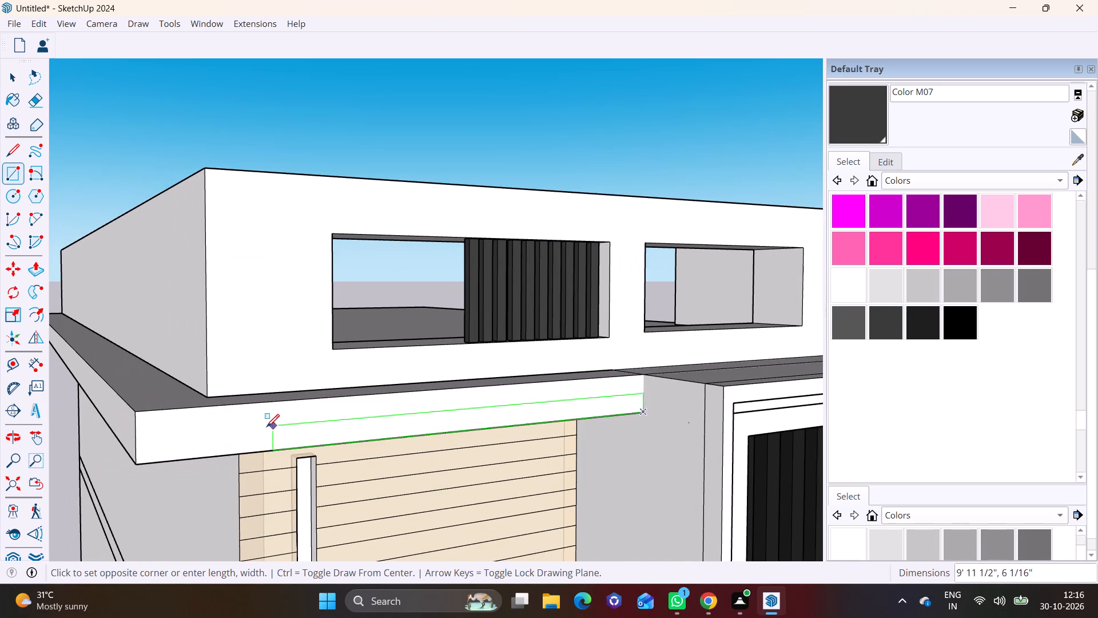
{"action": "left_click", "coordinate": [138, 450]}
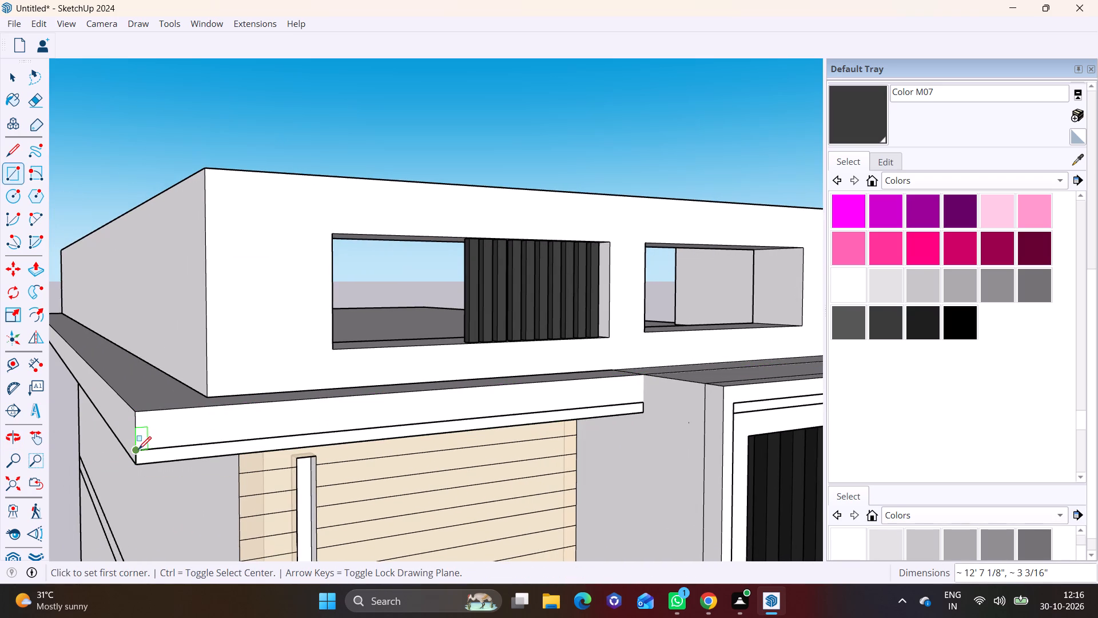
Push/Pull the thin strip on the slab's front edge outward 2 3/4" to form a projecting band.
{"action": "key", "text": "space"}
{"action": "left_click", "coordinate": [177, 455]}
{"action": "double_click", "coordinate": [178, 450]}
{"action": "left_click", "coordinate": [178, 450]}
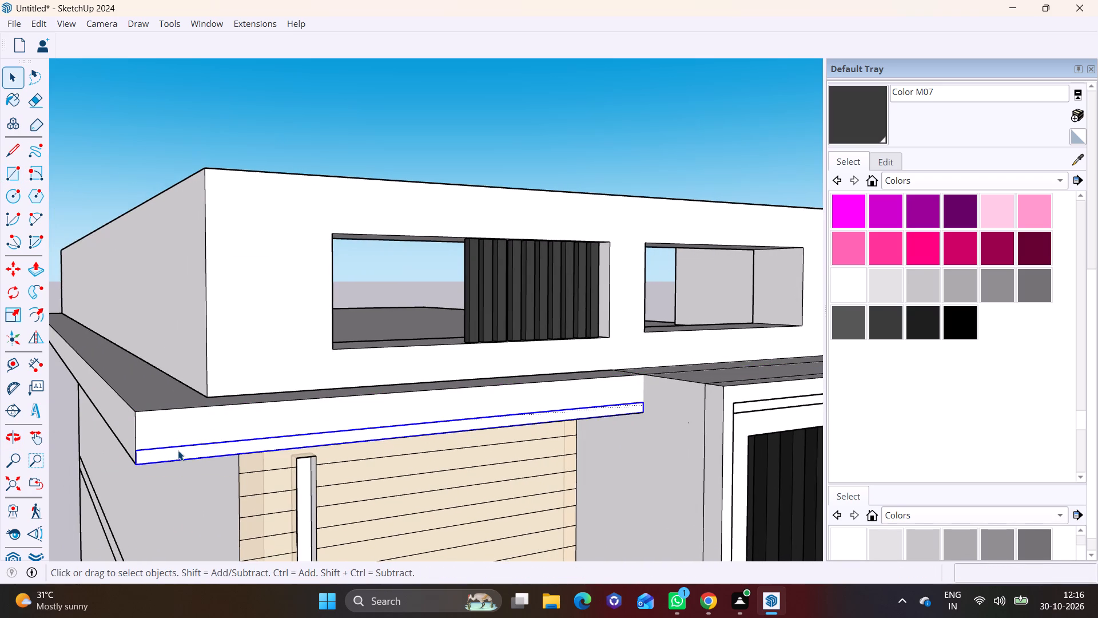
{"action": "double_click", "coordinate": [178, 450]}
{"action": "left_click", "coordinate": [31, 276]}
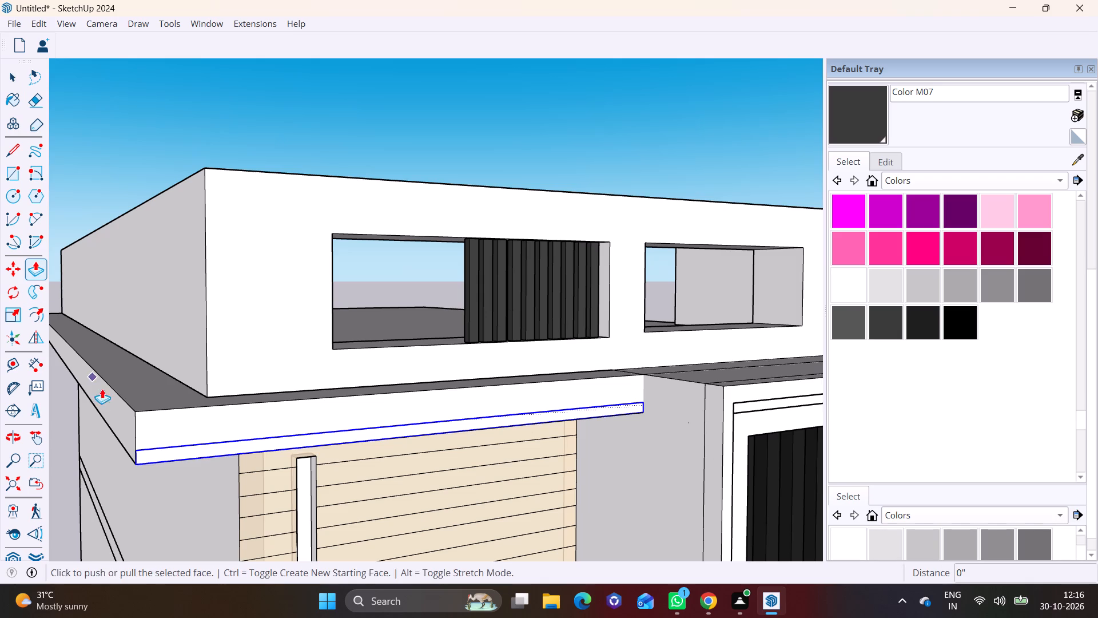
{"action": "left_click", "coordinate": [165, 454]}
{"action": "left_click", "coordinate": [168, 456]}
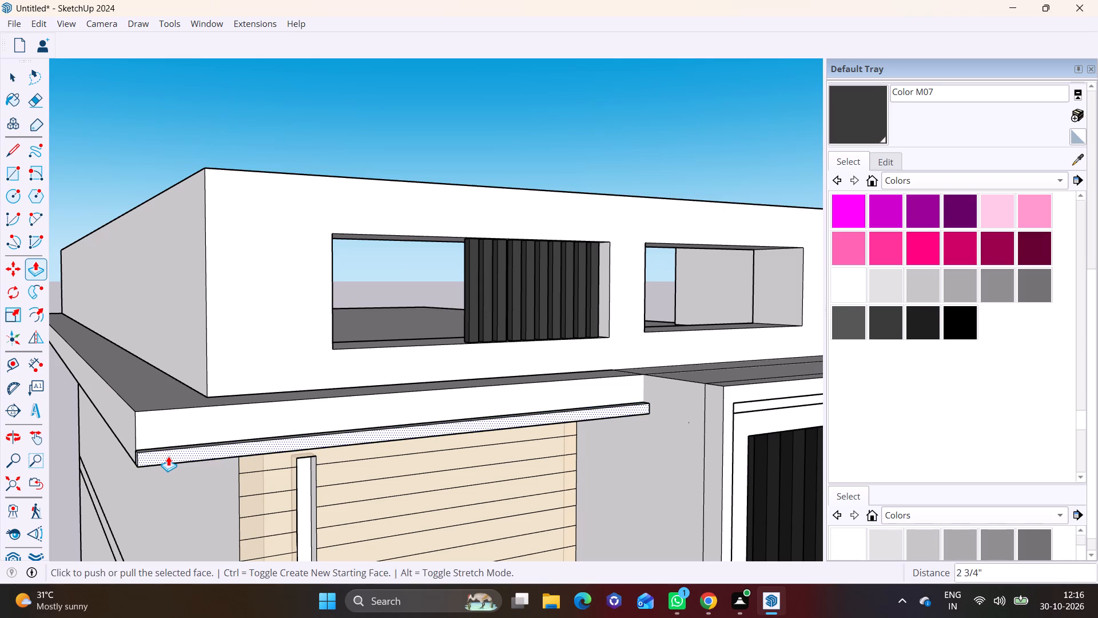
Push/Pull the band's end face about 2 5/16" outward past the roof slab's corner.
{"action": "middle_click_drag", "start_coordinate": [196, 459], "coordinate": [606, 475]}
{"action": "middle_click_drag", "start_coordinate": [632, 477], "coordinate": [551, 382]}
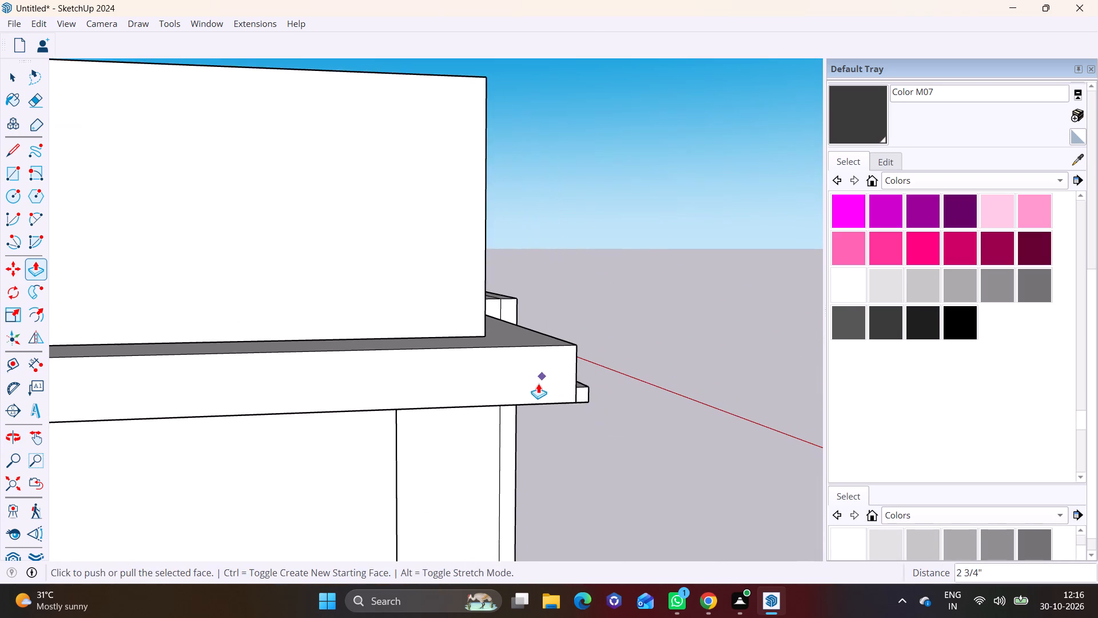
{"action": "middle_click_drag", "start_coordinate": [549, 397], "coordinate": [582, 410]}
{"action": "key", "text": "space"}
{"action": "left_click", "coordinate": [627, 406]}
{"action": "scroll", "coordinate": [631, 414], "scroll_direction": "up", "scroll_amount": 5}
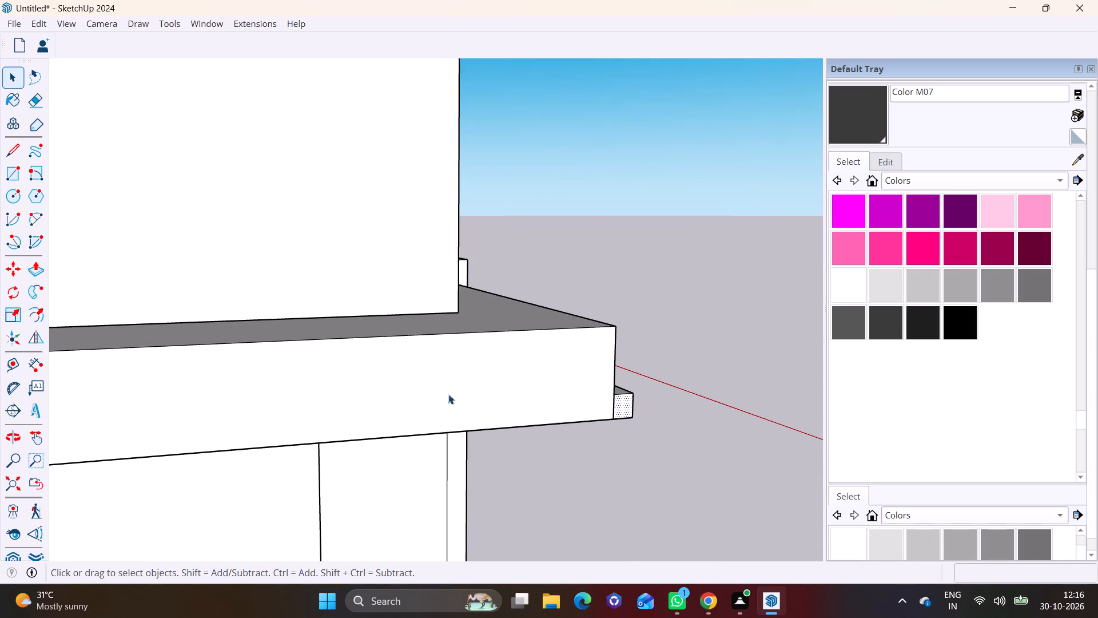
{"action": "left_click", "coordinate": [42, 267]}
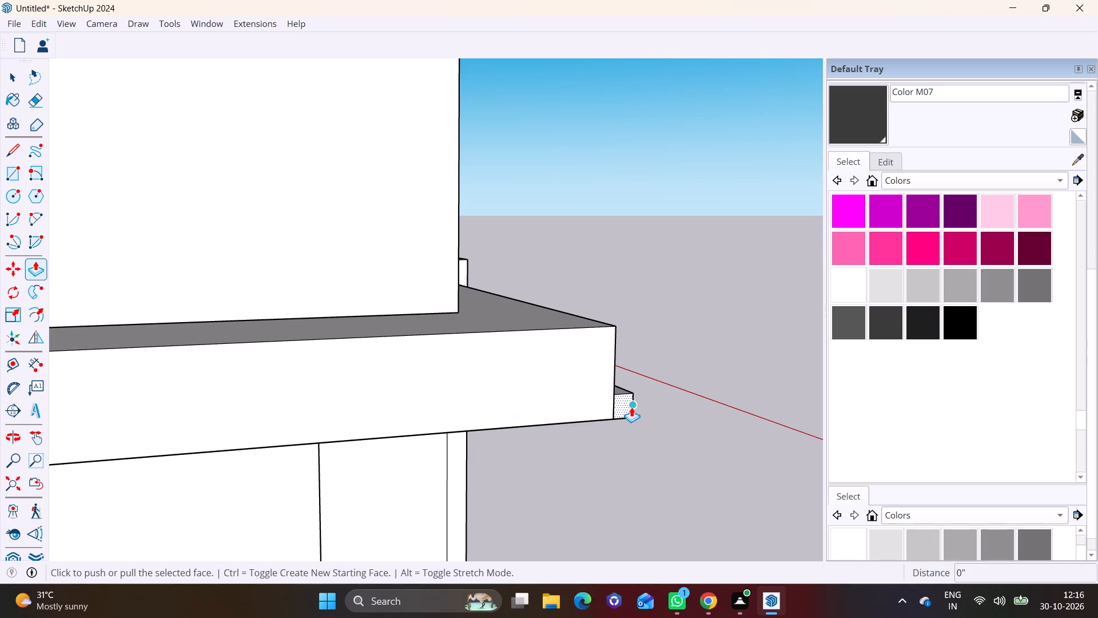
{"action": "left_click", "coordinate": [624, 405]}
{"action": "left_click", "coordinate": [630, 417]}
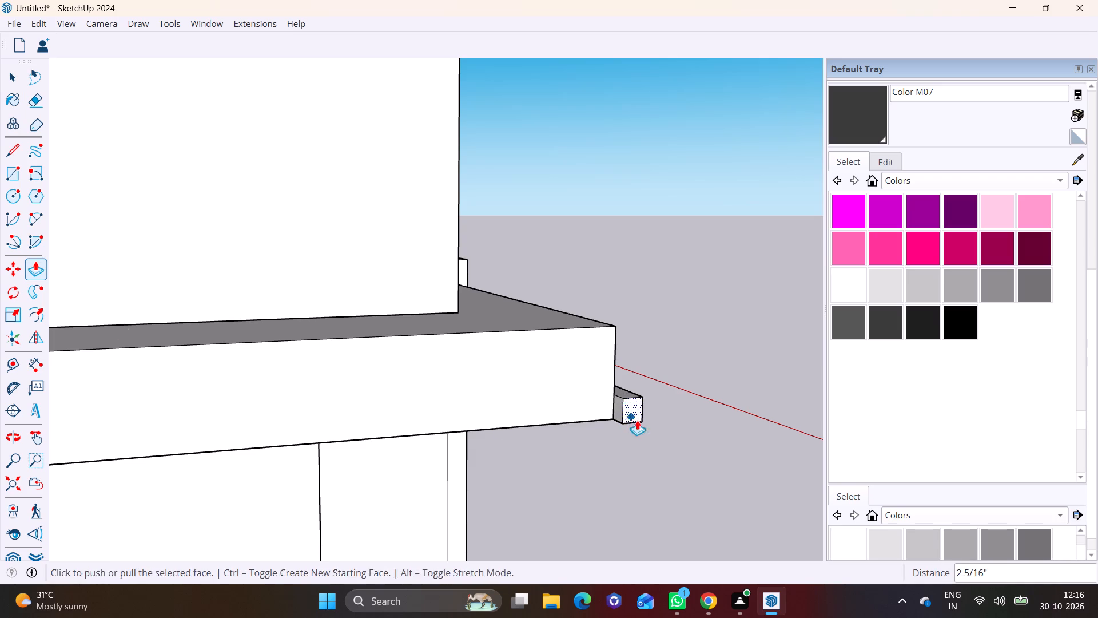
Push/Pull the back face of the band's projecting end along the slab's long side edge to its rear corner.
{"action": "middle_click_drag", "start_coordinate": [637, 420], "coordinate": [787, 427]}
{"action": "key", "text": "space"}
{"action": "left_click", "coordinate": [708, 385]}
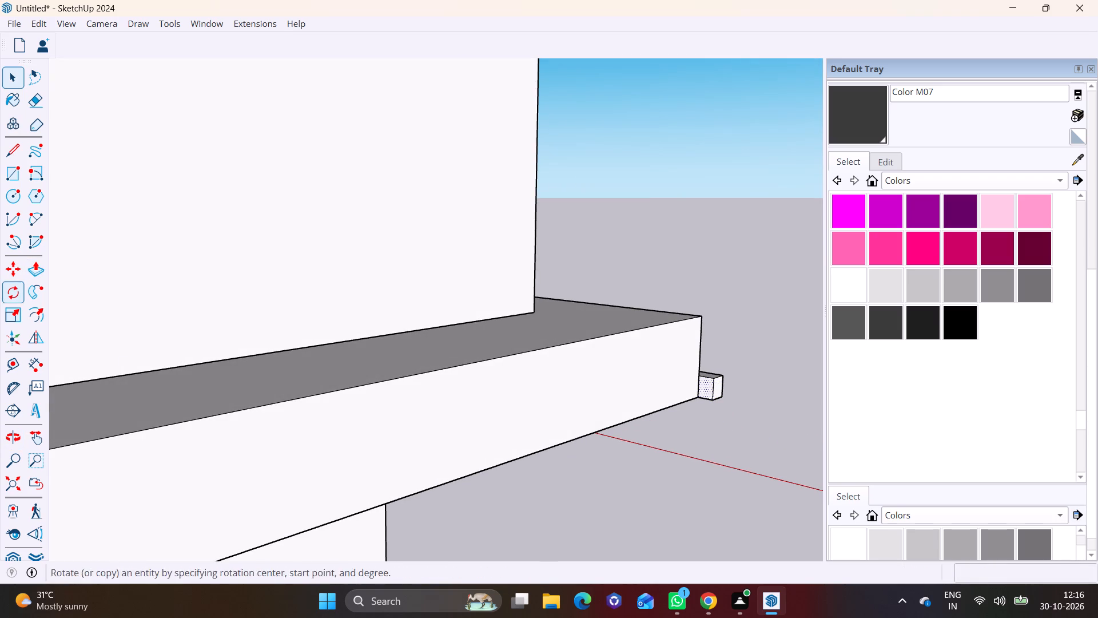
{"action": "left_click", "coordinate": [31, 267]}
{"action": "left_click", "coordinate": [701, 383]}
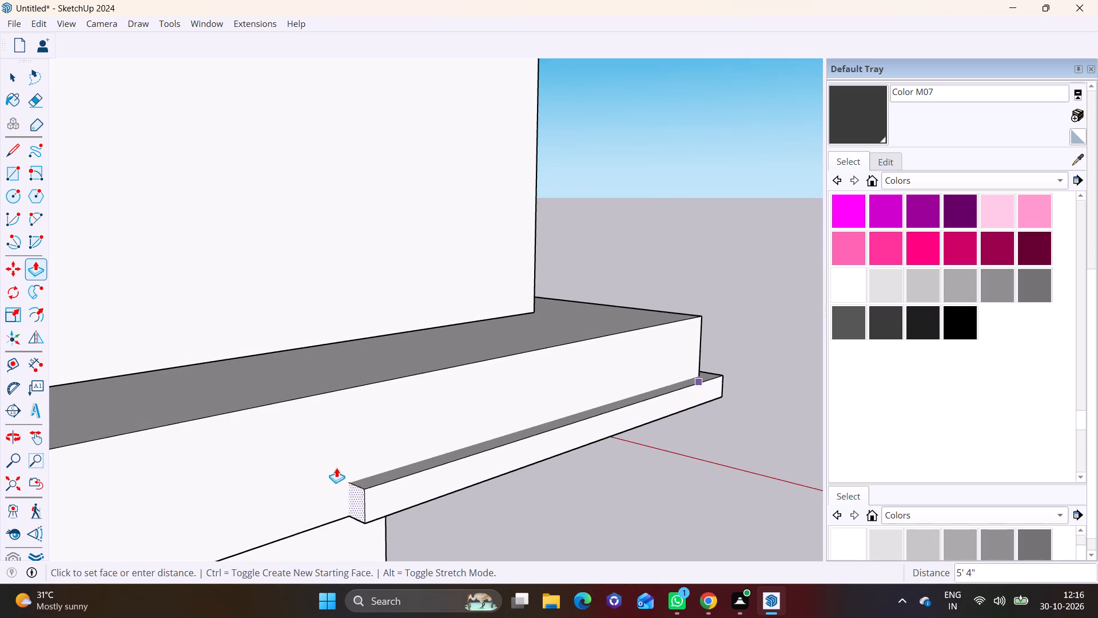
{"action": "scroll", "coordinate": [309, 476], "scroll_direction": "down", "scroll_amount": 13}
{"action": "middle_click_drag", "start_coordinate": [148, 529], "coordinate": [601, 379], "text": "shift"}
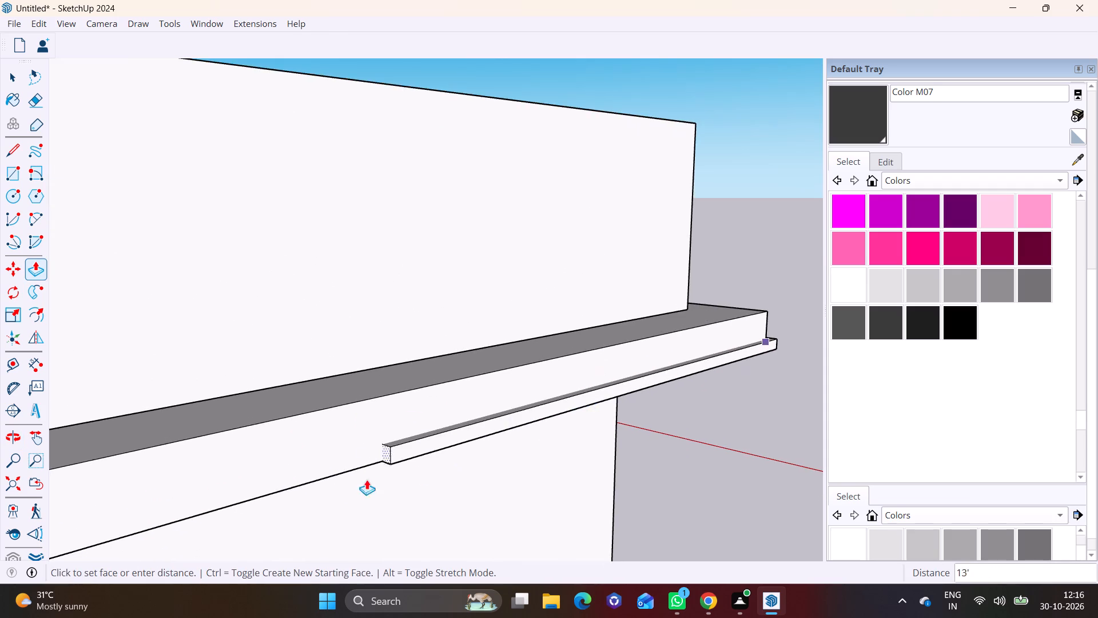
{"action": "scroll", "coordinate": [311, 490], "scroll_direction": "down", "scroll_amount": 7}
{"action": "middle_click_drag", "start_coordinate": [231, 503], "coordinate": [602, 377], "text": "shift"}
{"action": "scroll", "coordinate": [325, 443], "scroll_direction": "down", "scroll_amount": 9}
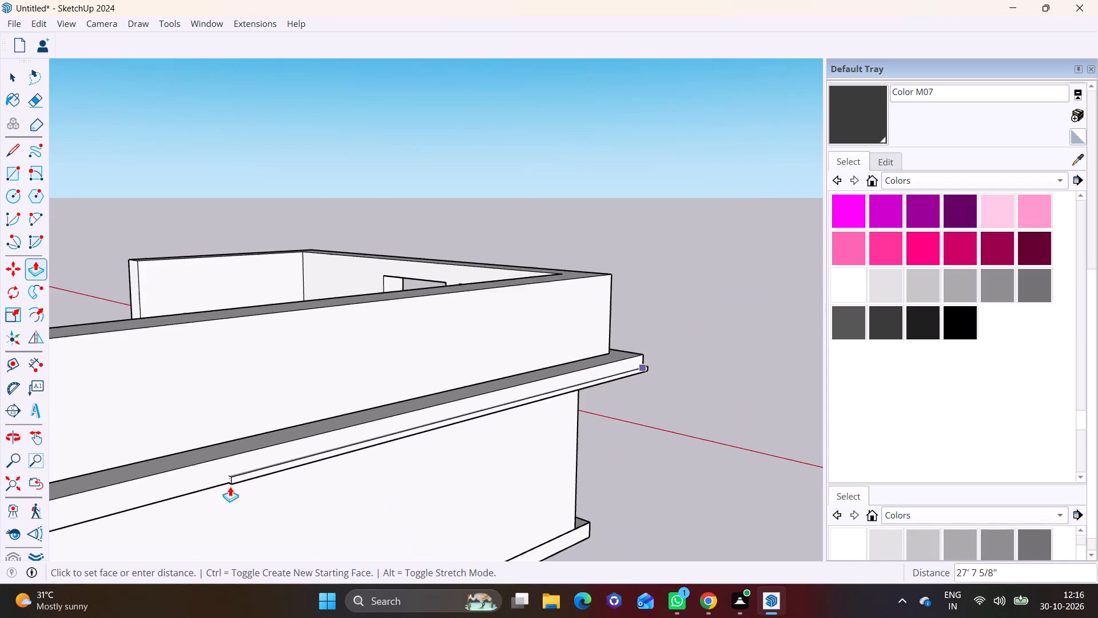
{"action": "scroll", "coordinate": [230, 486], "scroll_direction": "down", "scroll_amount": 14}
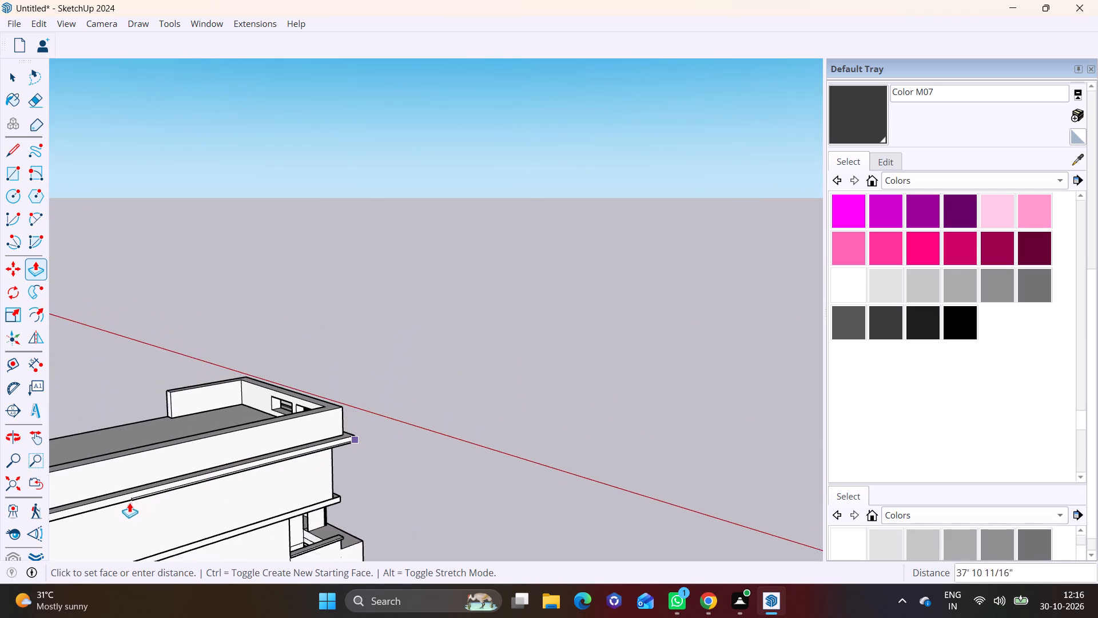
{"action": "middle_click_drag", "start_coordinate": [129, 502], "coordinate": [360, 419], "text": "shift"}
{"action": "scroll", "coordinate": [295, 429], "scroll_direction": "up", "scroll_amount": 11}
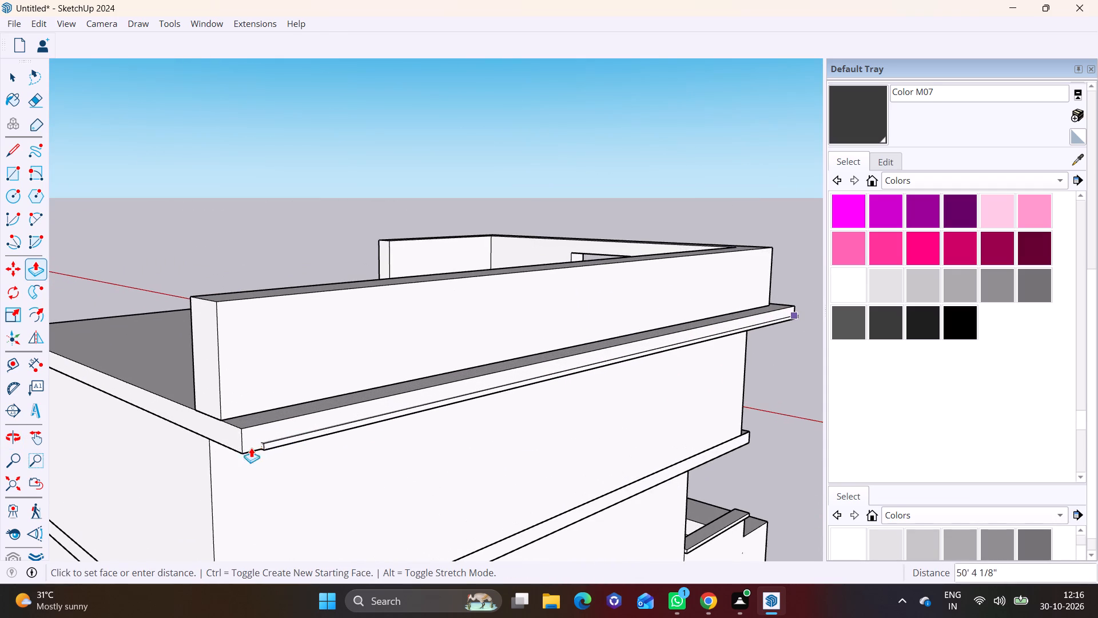
{"action": "left_click", "coordinate": [242, 448]}
{"action": "key", "text": "space"}
Draw a rectangle about 1' 9 7/16" by 2 13/16" on the slab's front edge face, starting at its upper outer corner.
{"action": "middle_click_drag", "start_coordinate": [591, 390], "coordinate": [169, 347]}
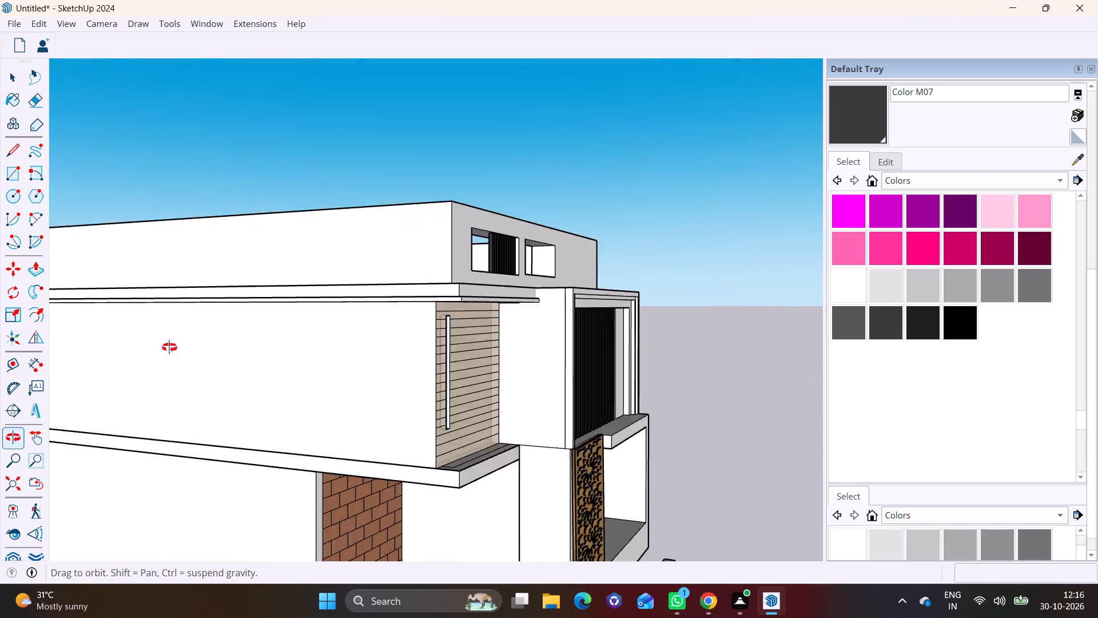
{"action": "middle_click_drag", "start_coordinate": [169, 347], "coordinate": [61, 362]}
{"action": "scroll", "coordinate": [204, 284], "scroll_direction": "up", "scroll_amount": 2}
{"action": "left_click", "coordinate": [313, 189]}
{"action": "scroll", "coordinate": [360, 281], "scroll_direction": "up", "scroll_amount": 6}
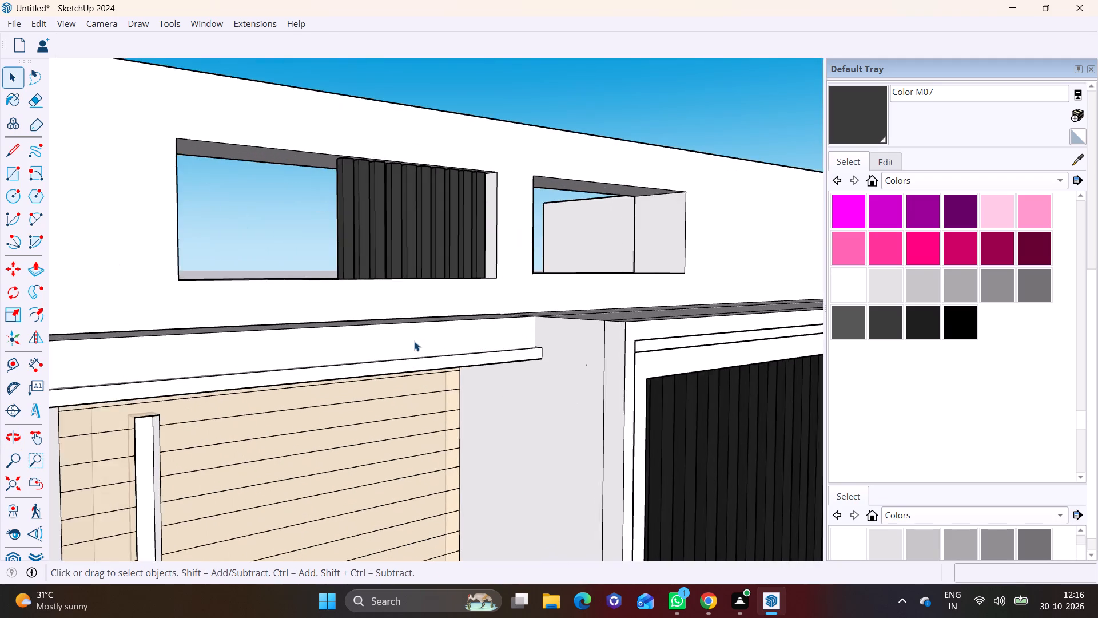
{"action": "scroll", "coordinate": [411, 341], "scroll_direction": "down", "scroll_amount": 3}
{"action": "middle_click_drag", "start_coordinate": [408, 344], "coordinate": [528, 394], "text": "shift"}
{"action": "left_click", "coordinate": [21, 171]}
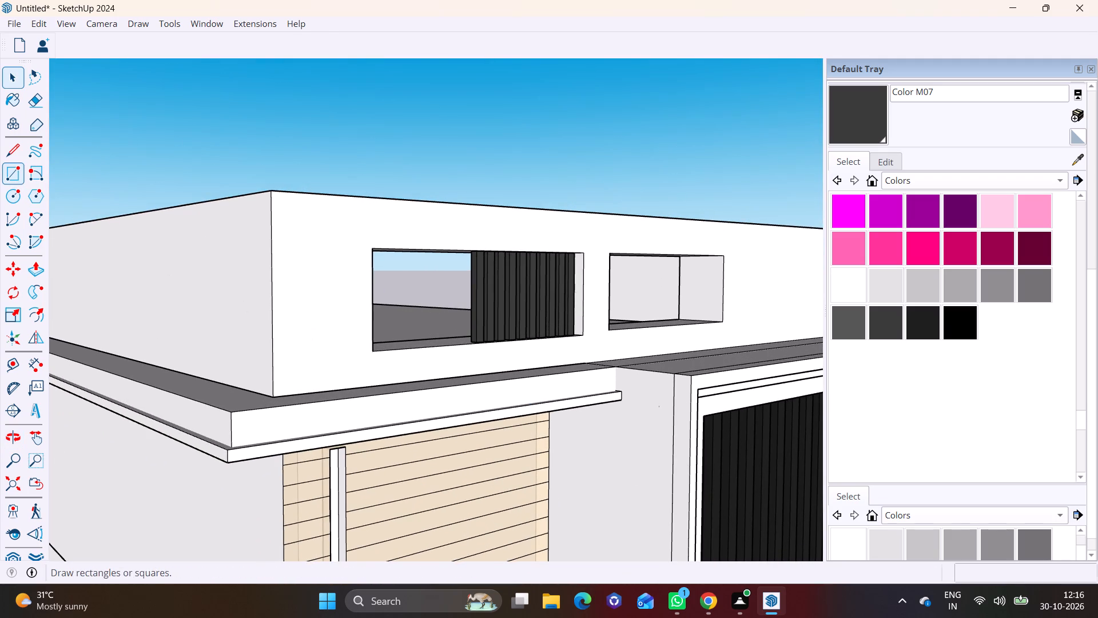
{"action": "scroll", "coordinate": [237, 400], "scroll_direction": "up", "scroll_amount": 3}
{"action": "middle_click_drag", "start_coordinate": [249, 413], "coordinate": [215, 405]}
{"action": "scroll", "coordinate": [190, 399], "scroll_direction": "up", "scroll_amount": 2}
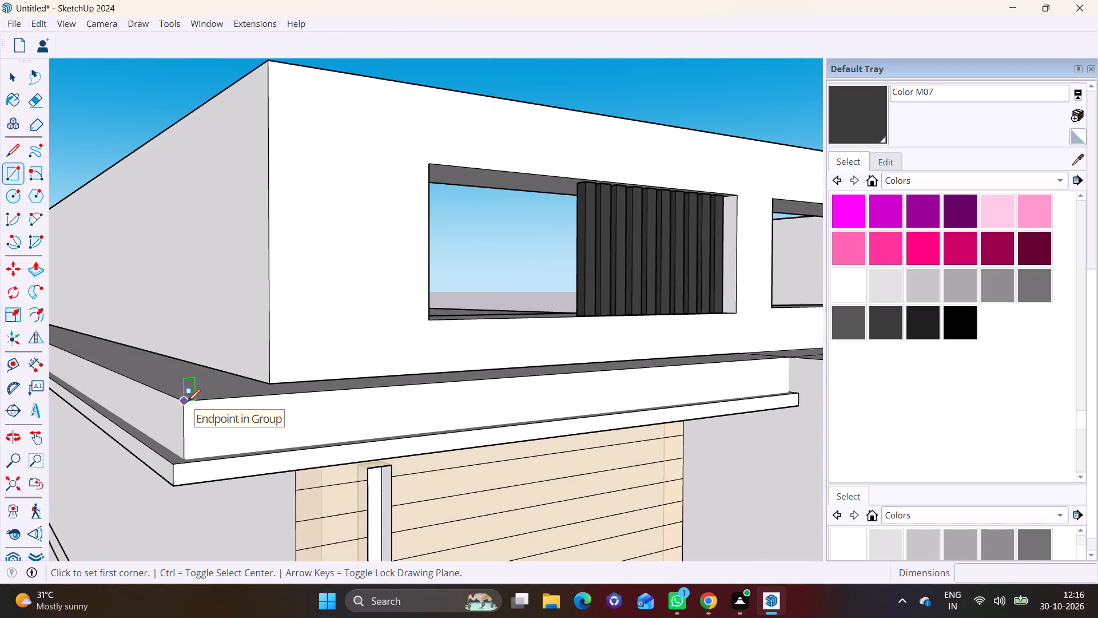
{"action": "left_click", "coordinate": [184, 402]}
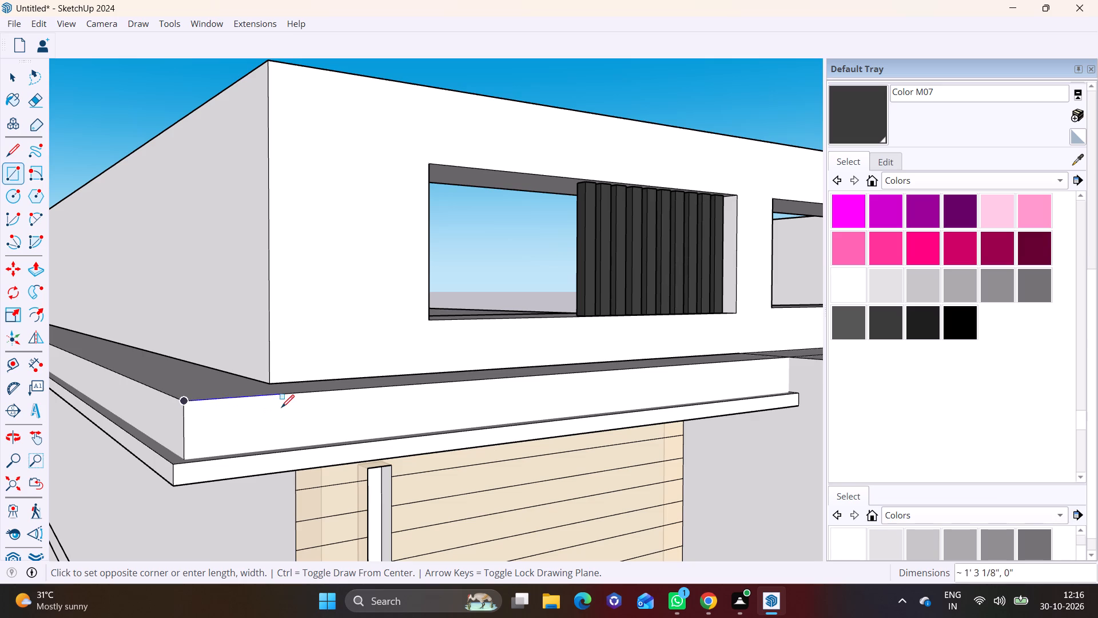
{"action": "left_click", "coordinate": [316, 409]}
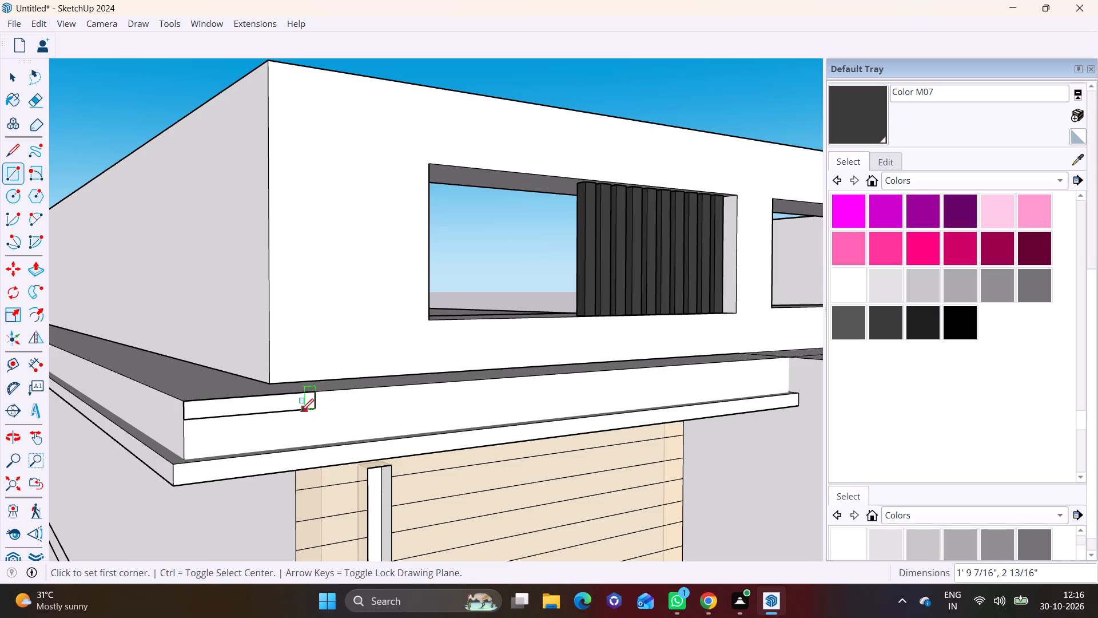
Push/Pull the small rectangle at the slab's upper corner outward 2 3/4".
{"action": "key", "text": "space"}
{"action": "left_click", "coordinate": [285, 405]}
{"action": "key", "text": "space"}
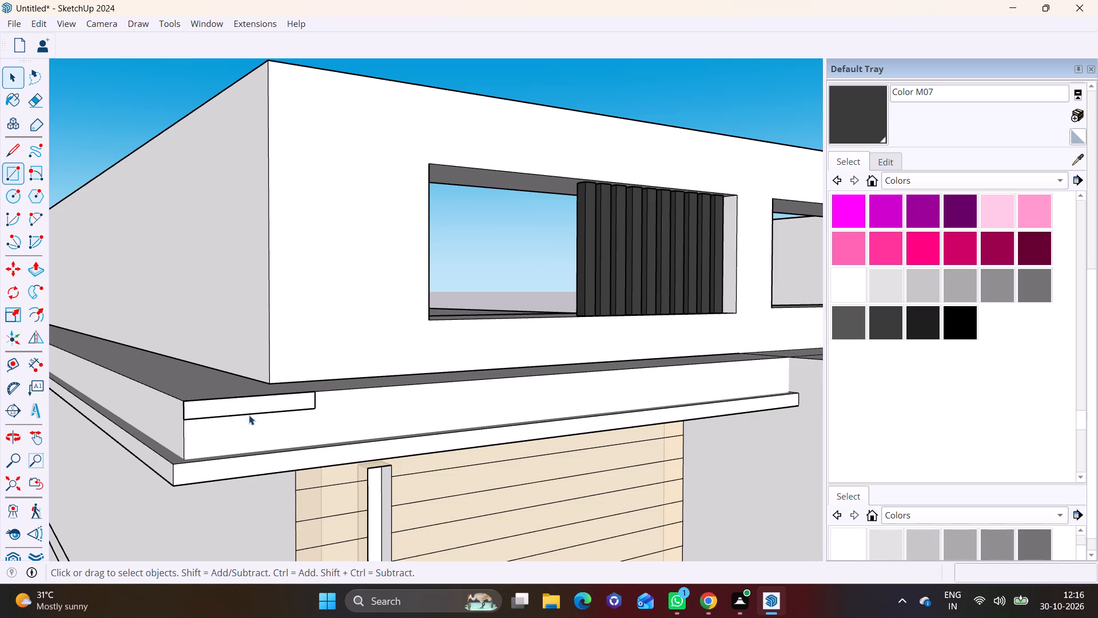
{"action": "left_click", "coordinate": [248, 403]}
{"action": "middle_click_drag", "start_coordinate": [252, 403], "coordinate": [420, 425]}
{"action": "left_click", "coordinate": [37, 273]}
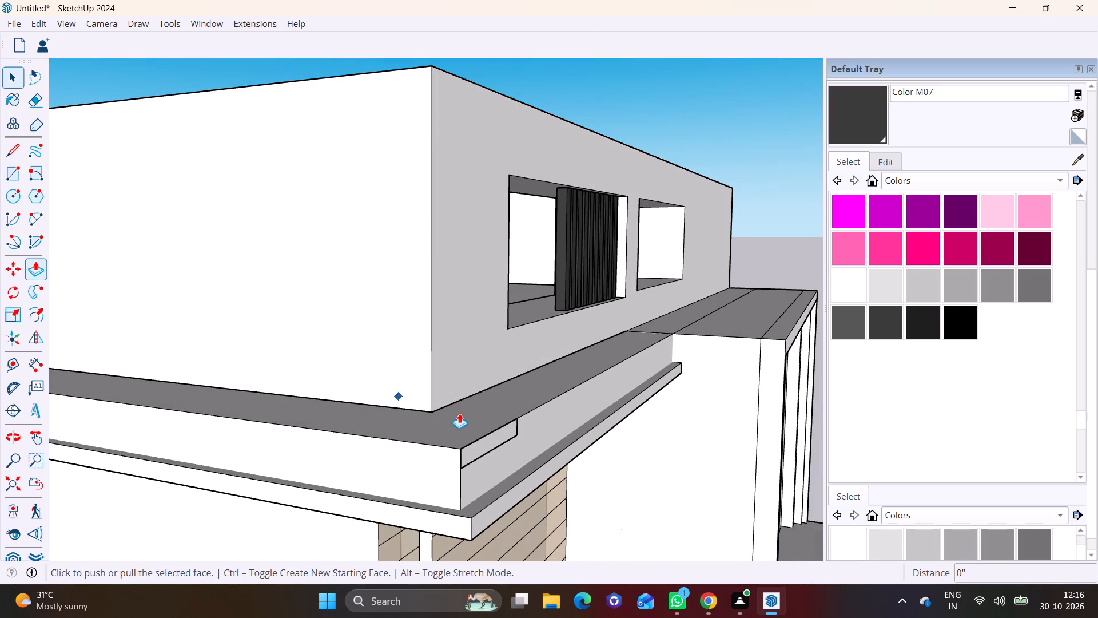
{"action": "left_click", "coordinate": [497, 437]}
{"action": "left_click", "coordinate": [508, 488]}
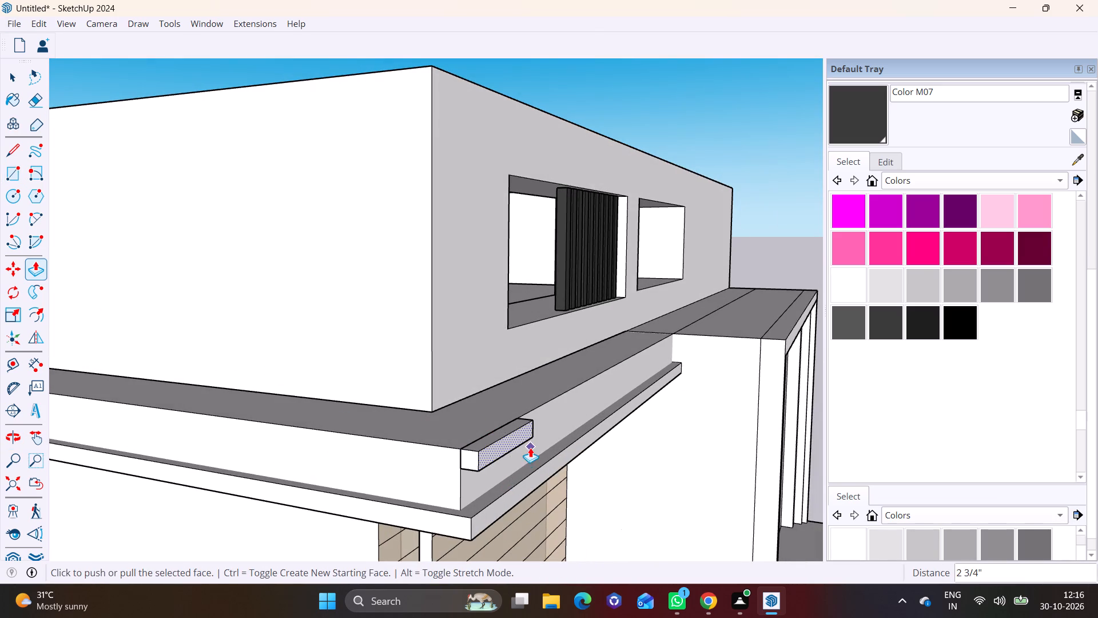
Push/Pull the end face of the slab's upper front band about 10' 9 11/16" along the front edge to its far end.
{"action": "middle_click_drag", "start_coordinate": [482, 463], "coordinate": [93, 455]}
{"action": "scroll", "coordinate": [222, 414], "scroll_direction": "up", "scroll_amount": 5}
{"action": "key", "text": "space"}
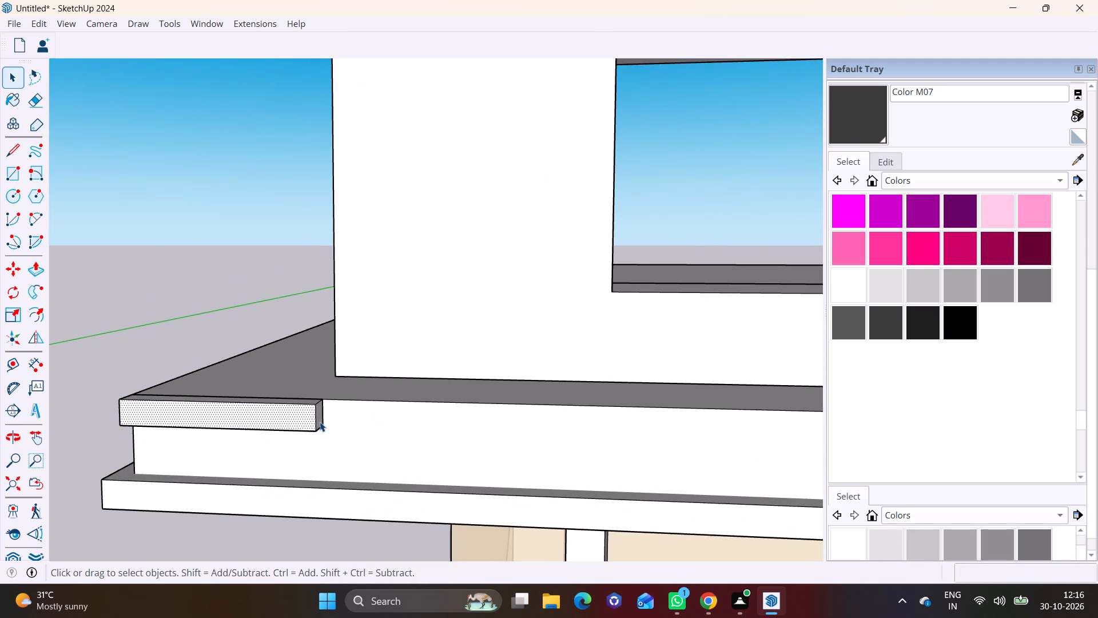
{"action": "left_click", "coordinate": [320, 421]}
{"action": "scroll", "coordinate": [320, 421], "scroll_direction": "up", "scroll_amount": 2}
{"action": "left_click", "coordinate": [39, 266]}
{"action": "left_click", "coordinate": [324, 412]}
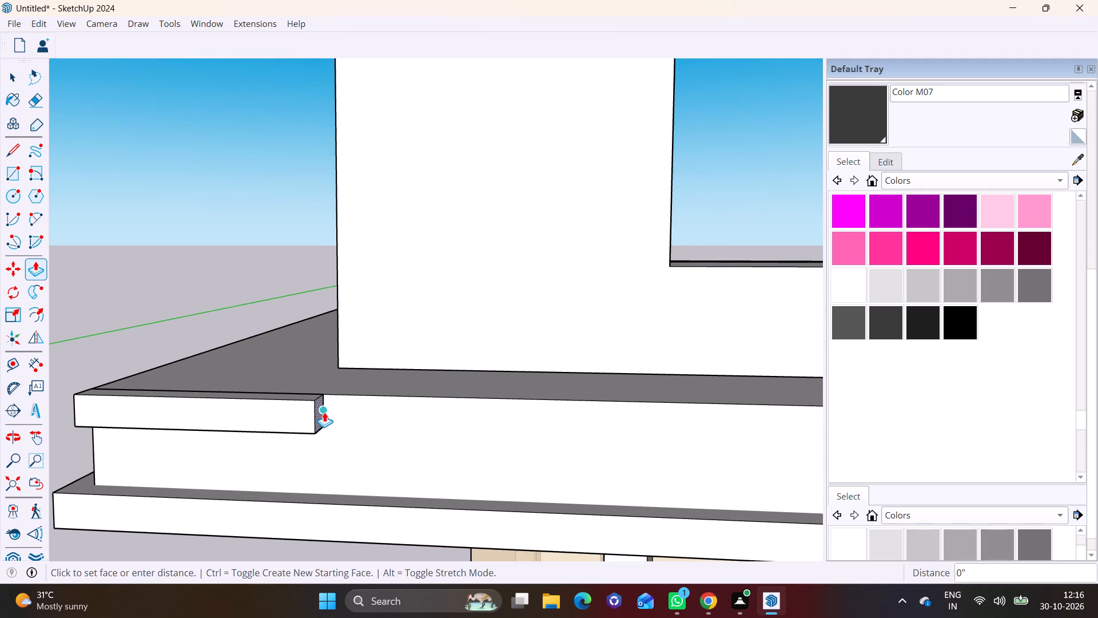
{"action": "scroll", "coordinate": [556, 428], "scroll_direction": "down", "scroll_amount": 11}
{"action": "middle_click_drag", "start_coordinate": [572, 428], "coordinate": [365, 442], "text": "shift"}
{"action": "scroll", "coordinate": [659, 469], "scroll_direction": "down", "scroll_amount": 3}
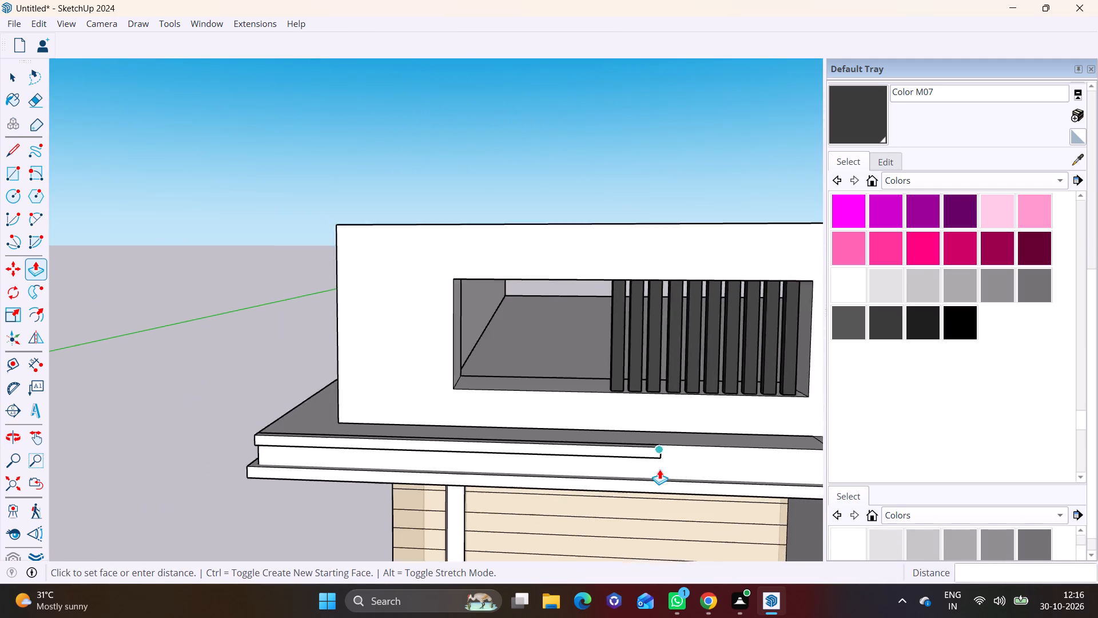
{"action": "left_click", "coordinate": [834, 476]}
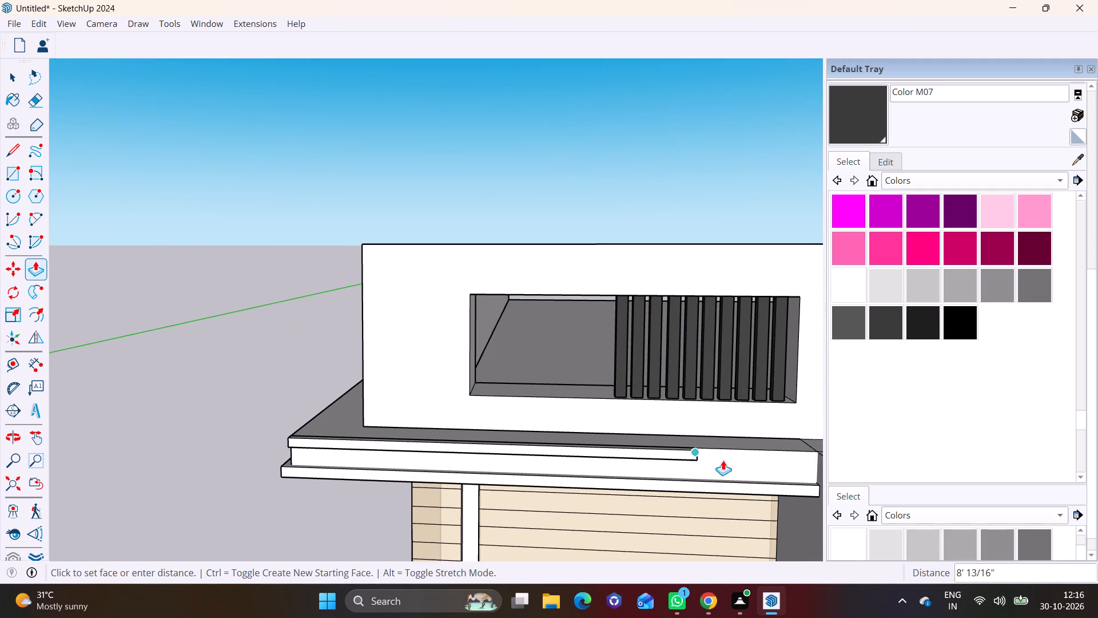
{"action": "left_click", "coordinate": [818, 465]}
Push/Pull the upper band's outer end face 2 5/16" past the slab's front corner.
{"action": "scroll", "coordinate": [360, 376], "scroll_direction": "down", "scroll_amount": 1}
{"action": "middle_click_drag", "start_coordinate": [358, 379], "coordinate": [534, 420]}
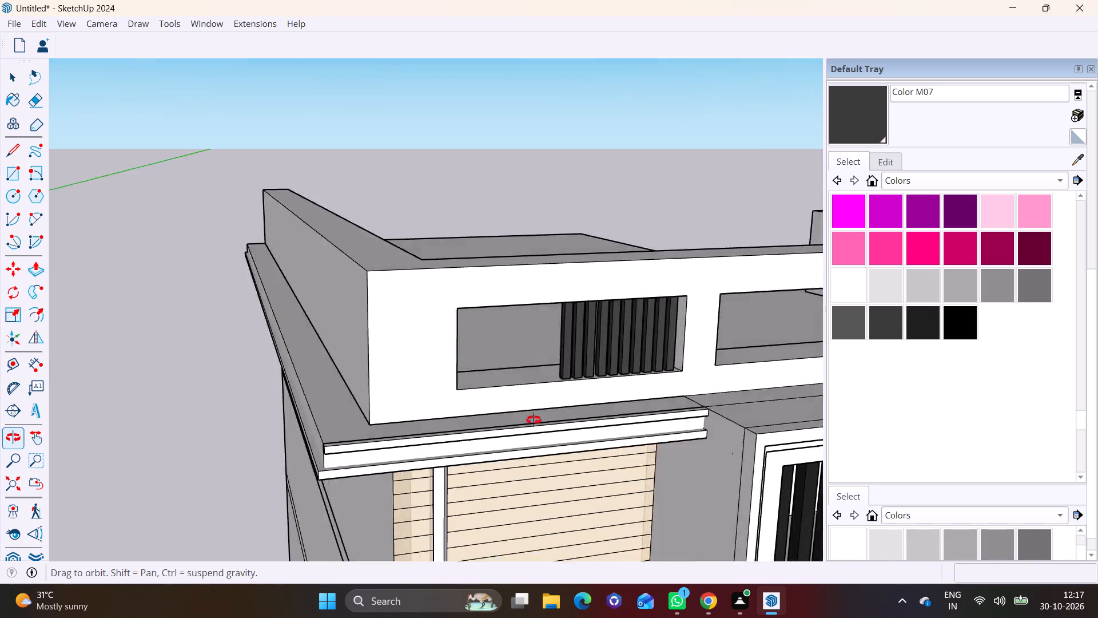
{"action": "middle_click_drag", "start_coordinate": [534, 420], "coordinate": [679, 420]}
{"action": "scroll", "coordinate": [457, 435], "scroll_direction": "up", "scroll_amount": 3}
{"action": "middle_click_drag", "start_coordinate": [385, 465], "coordinate": [698, 464]}
{"action": "scroll", "coordinate": [686, 457], "scroll_direction": "up", "scroll_amount": 3}
{"action": "middle_click_drag", "start_coordinate": [657, 445], "coordinate": [472, 391], "text": "shift"}
{"action": "scroll", "coordinate": [494, 402], "scroll_direction": "up", "scroll_amount": 1, "text": "shift"}
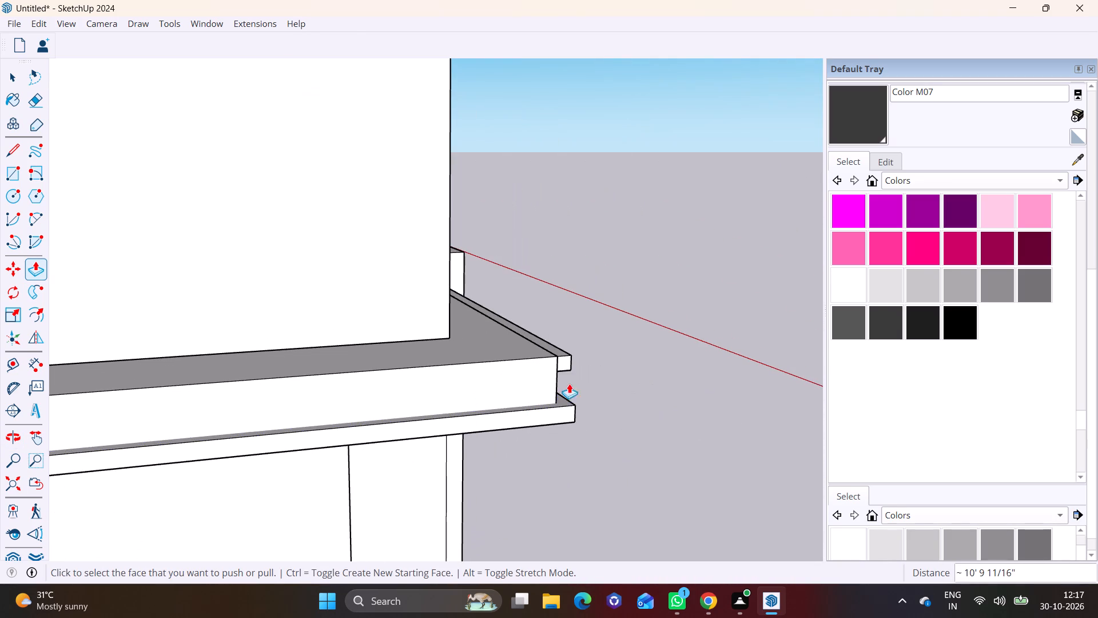
{"action": "left_click", "coordinate": [560, 362]}
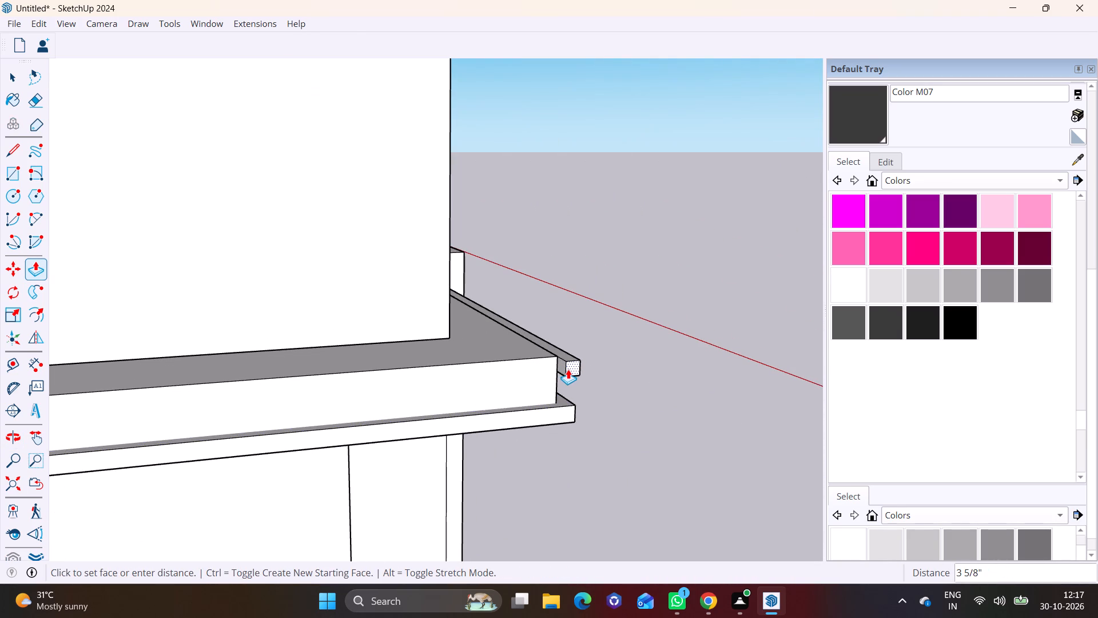
{"action": "left_click", "coordinate": [561, 407]}
Draw a rectangle over the back face of the upper band's projecting end at the slab's front corner.
{"action": "middle_click_drag", "start_coordinate": [544, 374], "coordinate": [630, 386]}
{"action": "scroll", "coordinate": [642, 367], "scroll_direction": "up", "scroll_amount": 2}
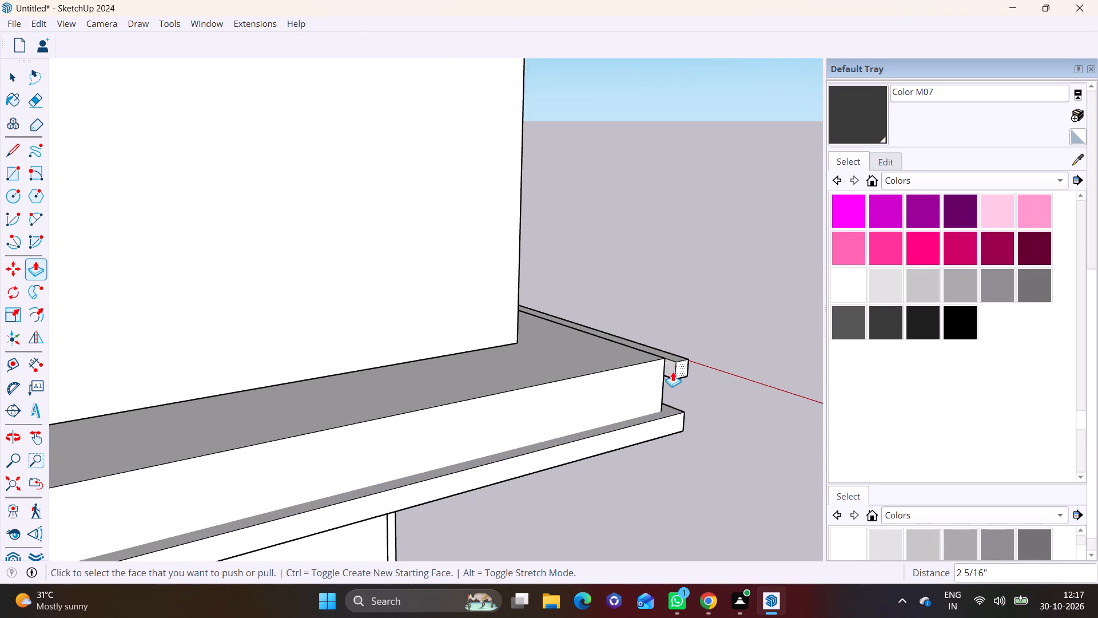
{"action": "left_click", "coordinate": [672, 367]}
{"action": "key", "text": "ctrl+z"}
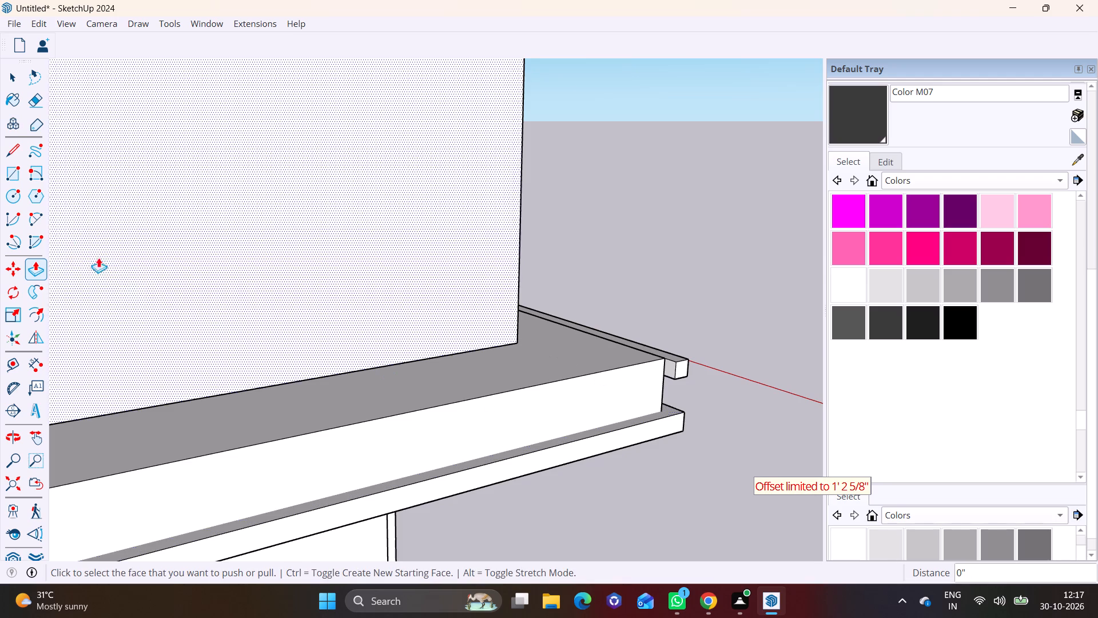
{"action": "left_click", "coordinate": [19, 179]}
{"action": "scroll", "coordinate": [718, 365], "scroll_direction": "up", "scroll_amount": 3}
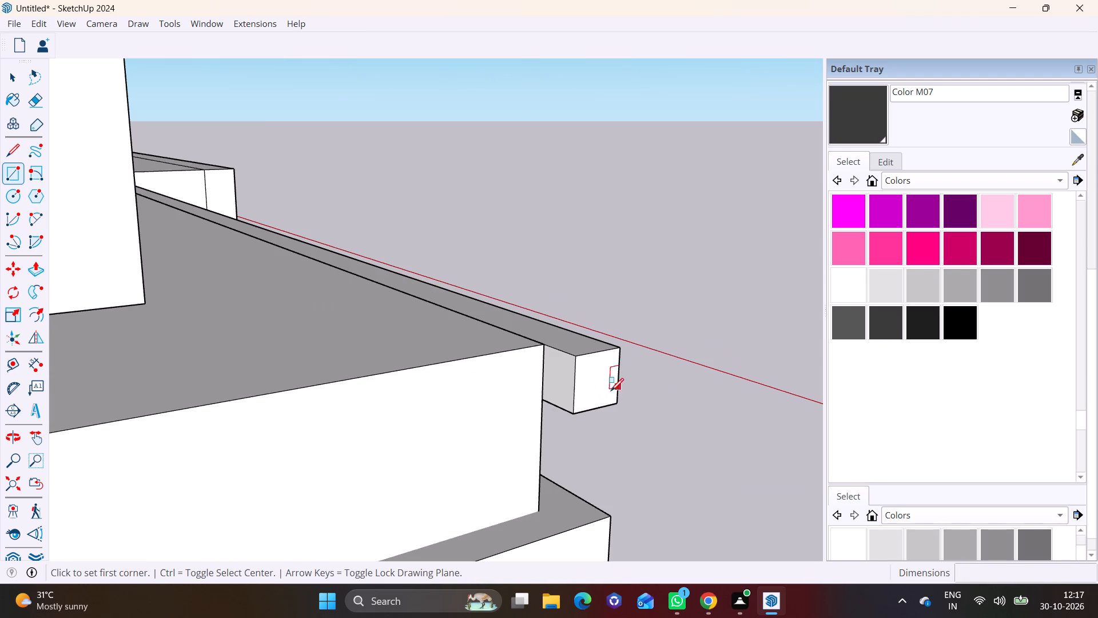
{"action": "left_click", "coordinate": [576, 413]}
{"action": "left_click", "coordinate": [544, 351]}
{"action": "key", "text": "space"}
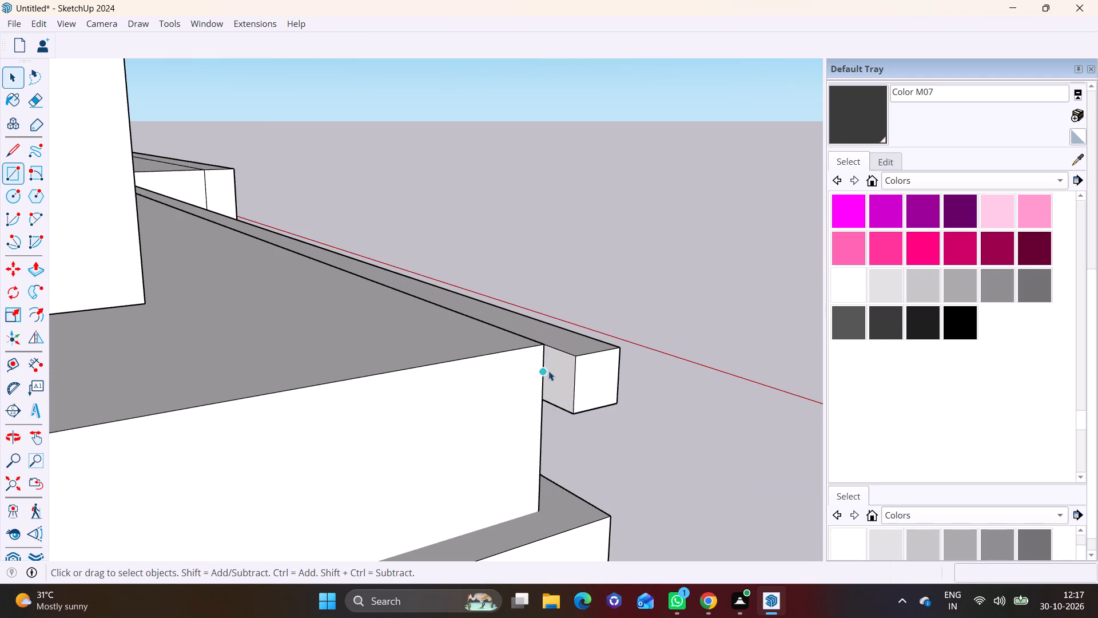
Push/Pull the back face of the upper band's projecting end along the slab's long side edge to its rear corner.
{"action": "left_click", "coordinate": [554, 375]}
{"action": "left_click", "coordinate": [34, 266]}
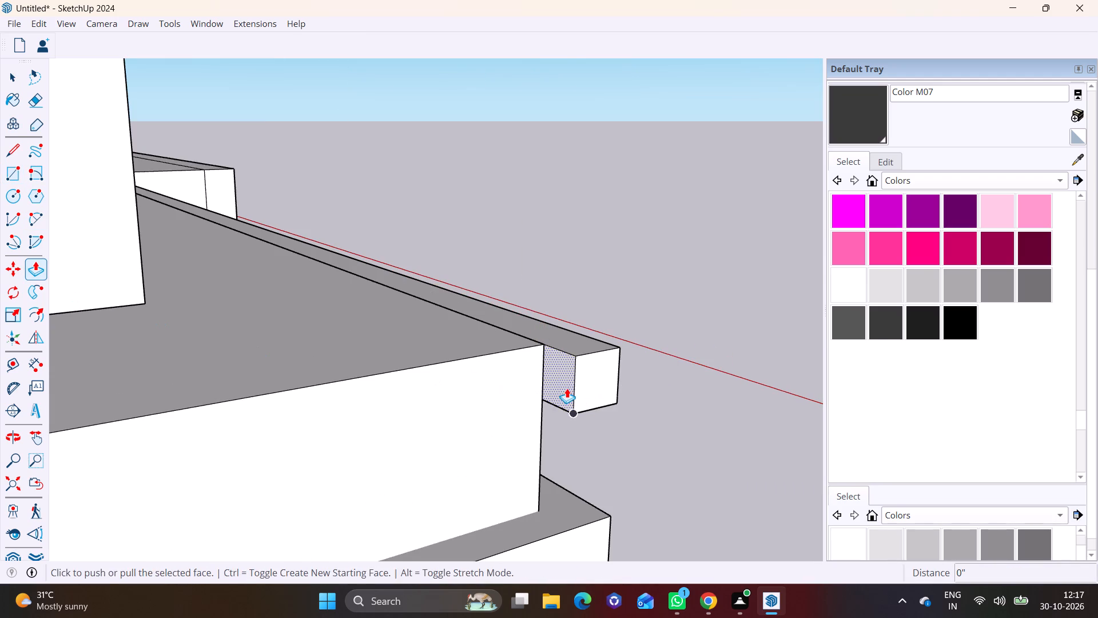
{"action": "left_click", "coordinate": [567, 388]}
{"action": "scroll", "coordinate": [356, 409], "scroll_direction": "down", "scroll_amount": 20}
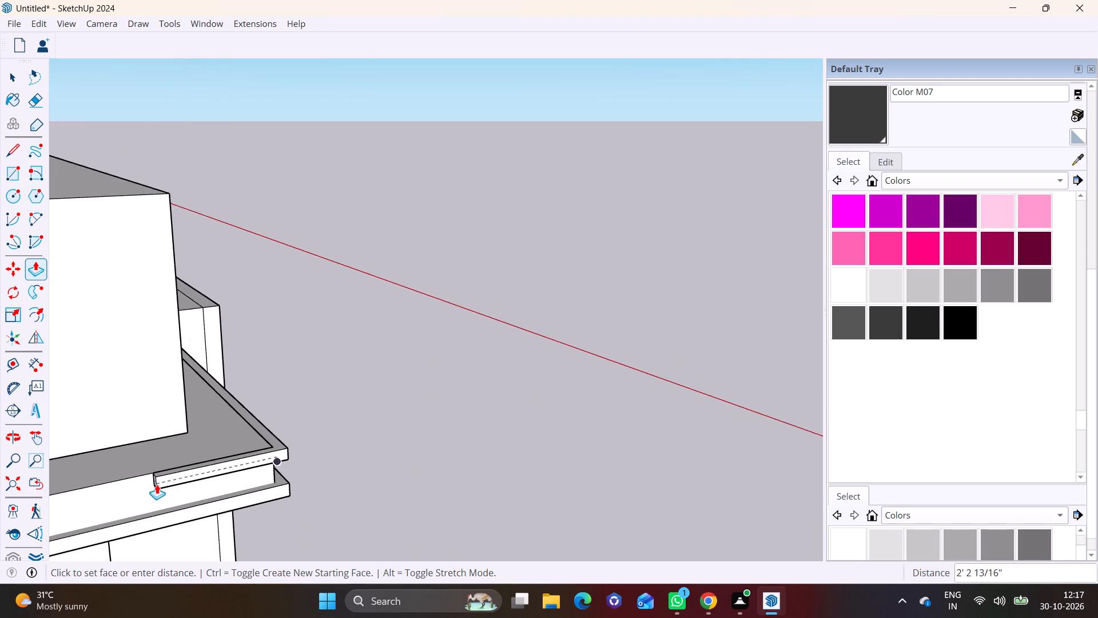
{"action": "middle_click_drag", "start_coordinate": [158, 484], "coordinate": [727, 358], "text": "shift"}
{"action": "scroll", "coordinate": [353, 468], "scroll_direction": "down", "scroll_amount": 9}
{"action": "middle_click_drag", "start_coordinate": [148, 462], "coordinate": [600, 369], "text": "shift"}
{"action": "scroll", "coordinate": [600, 369], "scroll_direction": "down", "scroll_amount": 5, "text": "shift"}
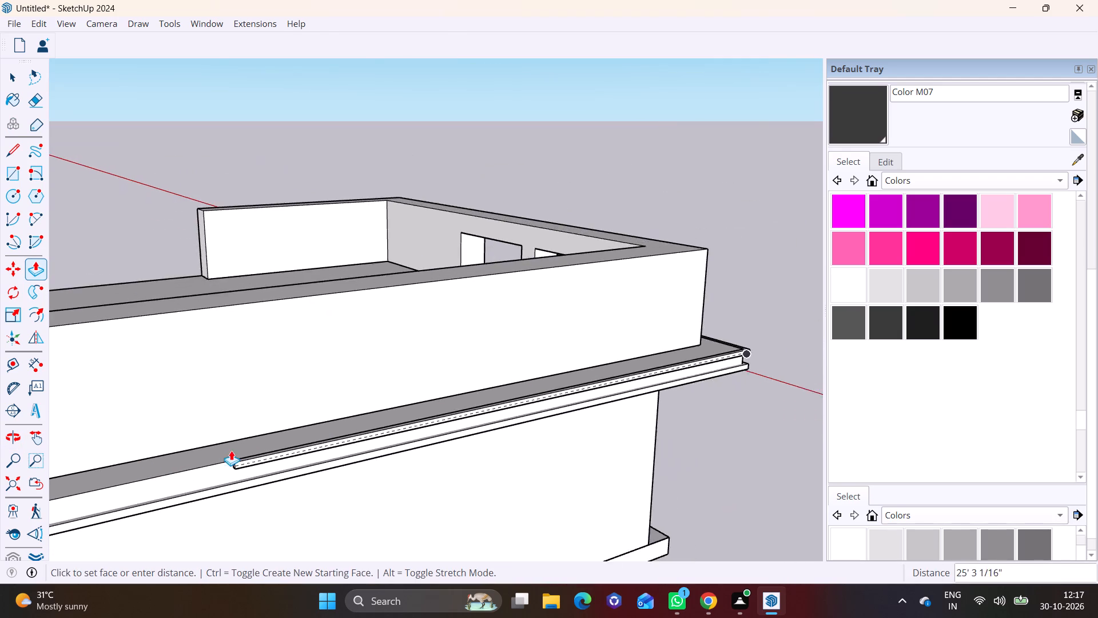
{"action": "scroll", "coordinate": [231, 450], "scroll_direction": "down", "scroll_amount": 3, "text": "shift"}
{"action": "middle_click_drag", "start_coordinate": [195, 461], "coordinate": [592, 368], "text": "shift"}
{"action": "scroll", "coordinate": [197, 435], "scroll_direction": "down", "scroll_amount": 5}
{"action": "middle_click_drag", "start_coordinate": [287, 435], "coordinate": [651, 375], "text": "shift"}
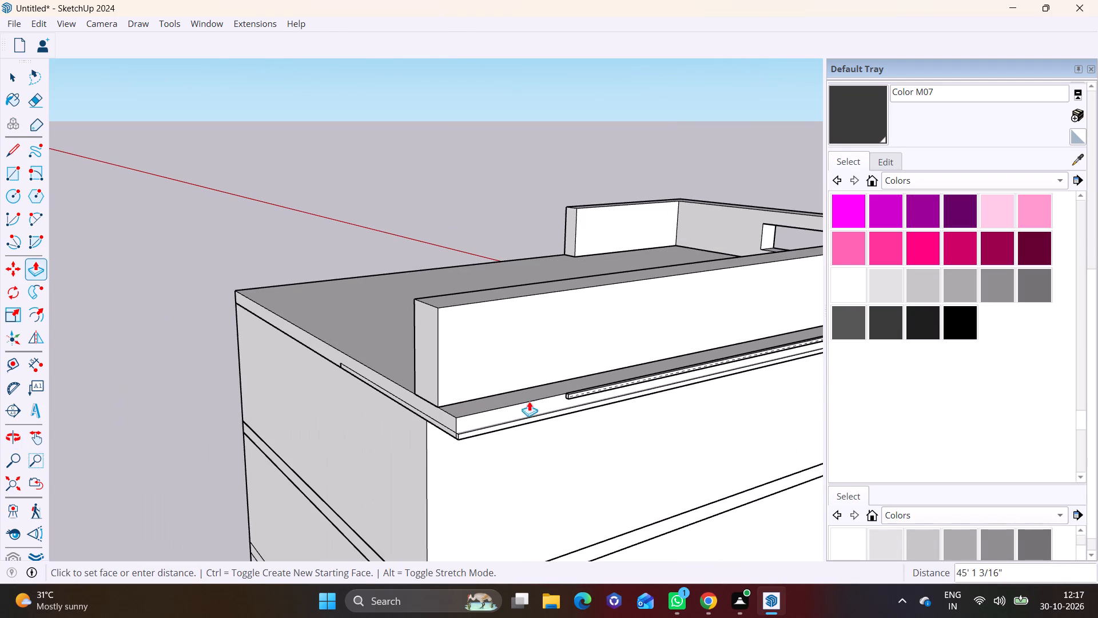
{"action": "left_click", "coordinate": [457, 426]}
{"action": "scroll", "coordinate": [493, 417], "scroll_direction": "down", "scroll_amount": 3}
{"action": "middle_click_drag", "start_coordinate": [598, 402], "coordinate": [108, 327]}
{"action": "key", "text": "space"}
{"action": "left_click", "coordinate": [750, 287]}
Examine the house's front elevation, window side and rooftop from several angles to check the trim bands and parapets.
{"action": "middle_click_drag", "start_coordinate": [616, 328], "coordinate": [538, 390]}
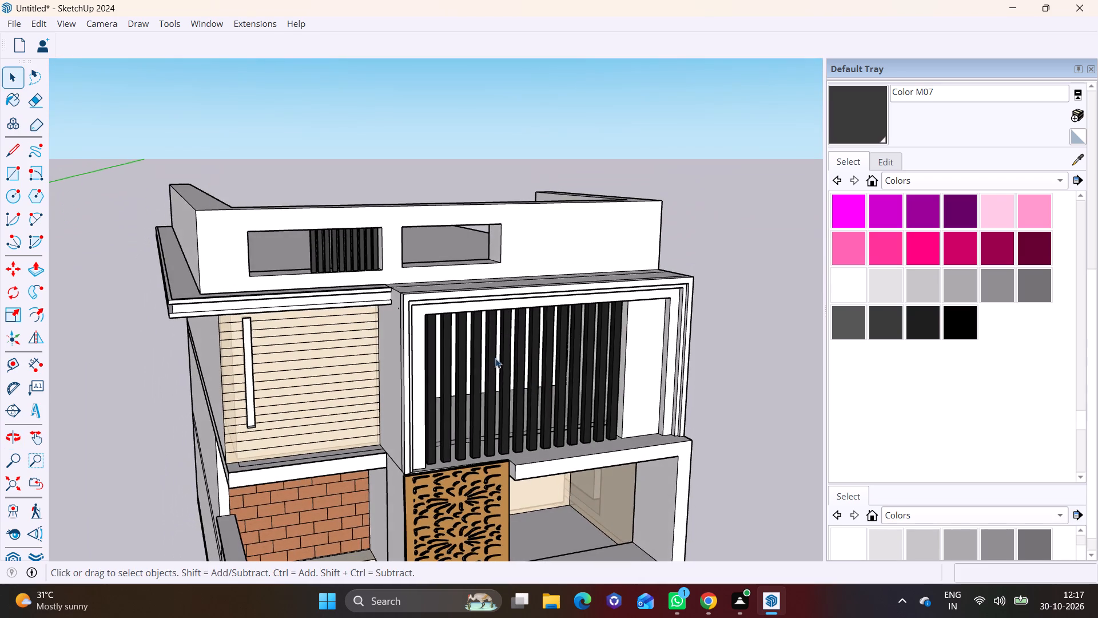
{"action": "scroll", "coordinate": [435, 318], "scroll_direction": "up", "scroll_amount": 5}
{"action": "middle_click_drag", "start_coordinate": [423, 308], "coordinate": [511, 274]}
{"action": "scroll", "coordinate": [467, 338], "scroll_direction": "down", "scroll_amount": 5}
{"action": "middle_click_drag", "start_coordinate": [530, 374], "coordinate": [336, 347]}
{"action": "scroll", "coordinate": [336, 347], "scroll_direction": "down", "scroll_amount": 1}
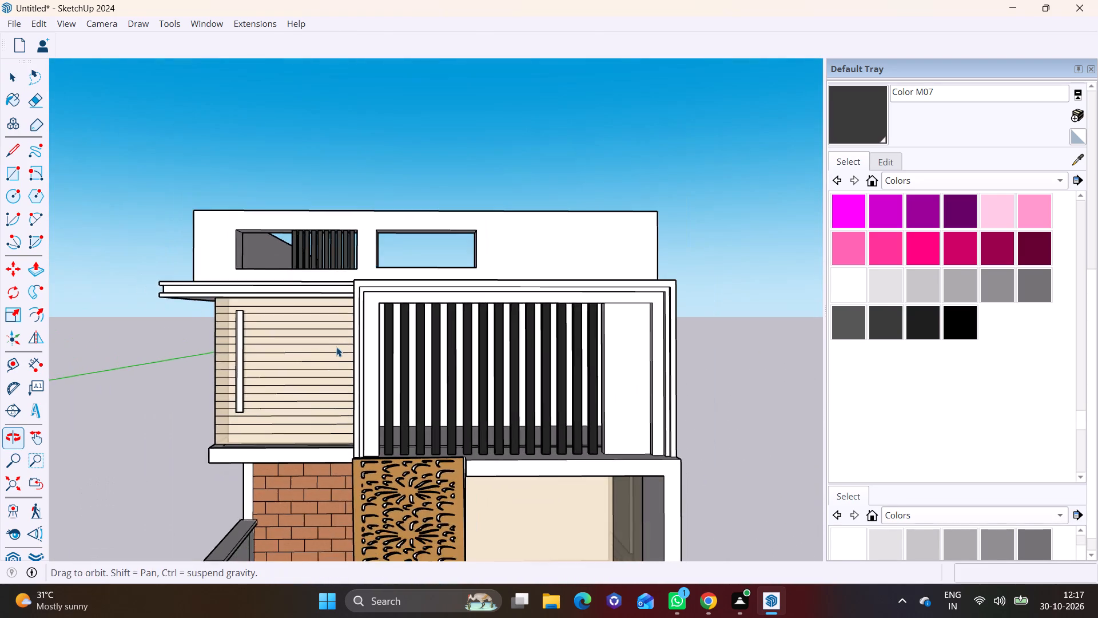
{"action": "scroll", "coordinate": [336, 347], "scroll_direction": "down", "scroll_amount": 3}
{"action": "middle_click_drag", "start_coordinate": [438, 334], "coordinate": [413, 323], "text": "shift"}
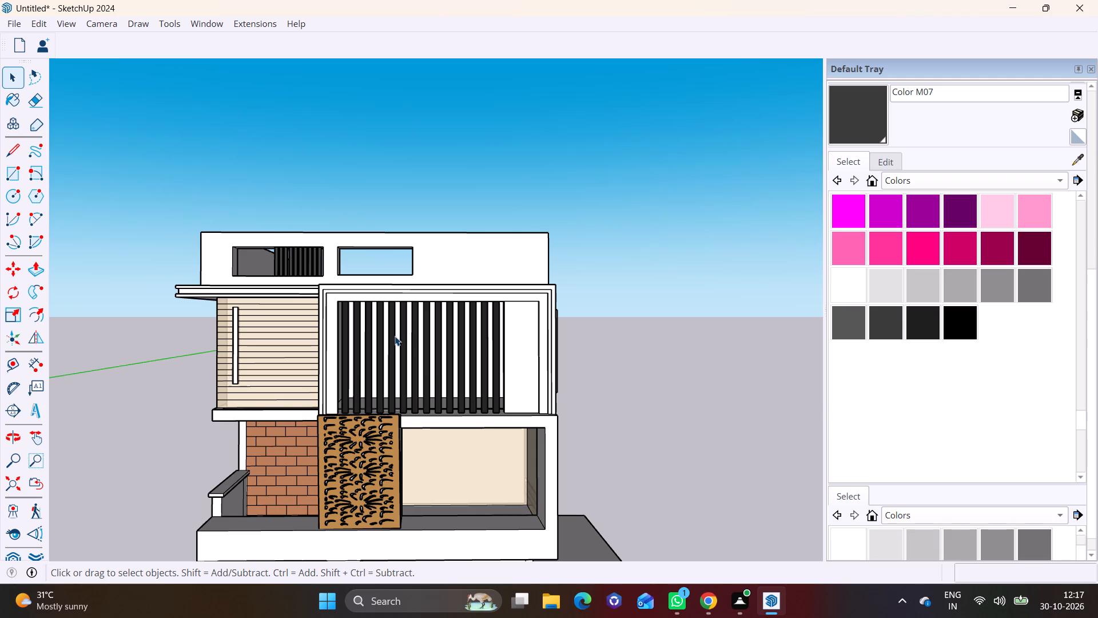
{"action": "middle_click_drag", "start_coordinate": [467, 405], "coordinate": [455, 402]}
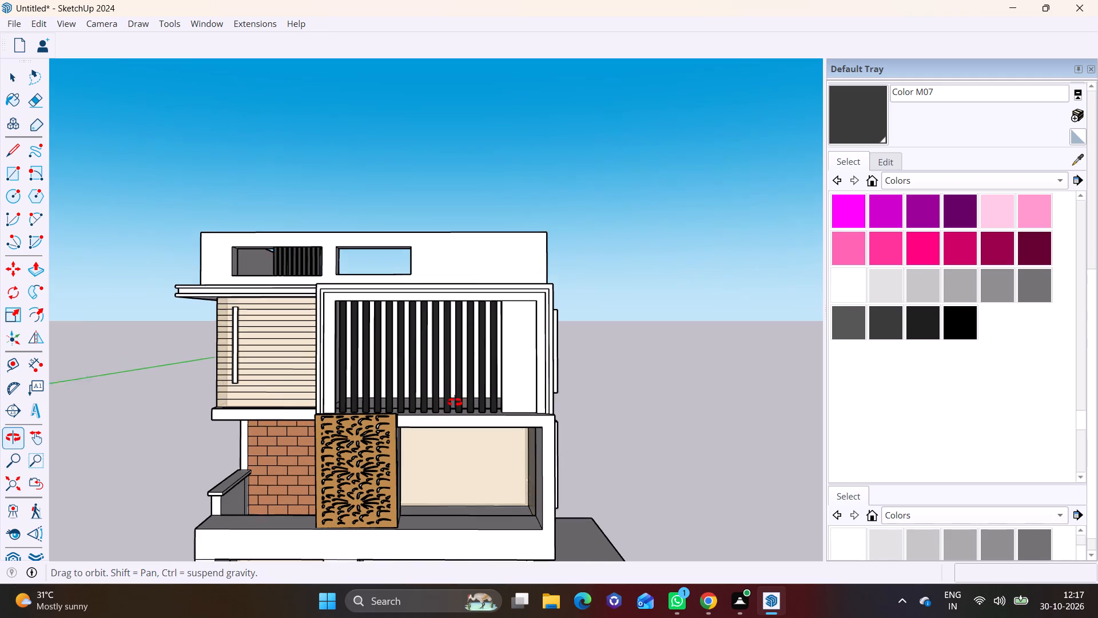
{"action": "middle_click_drag", "start_coordinate": [455, 402], "coordinate": [299, 359]}
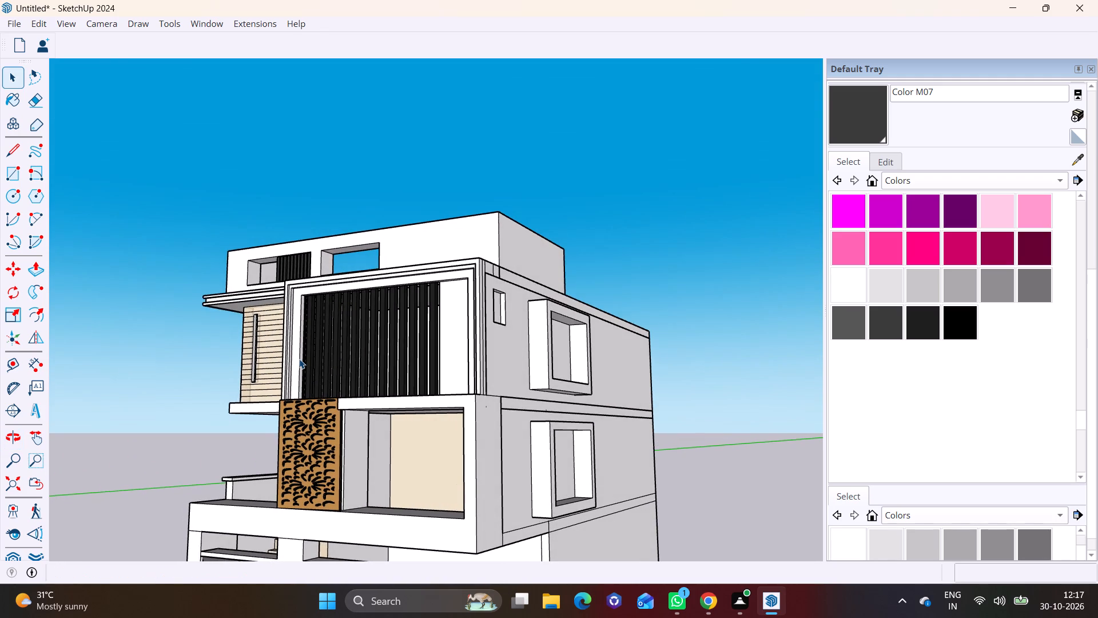
{"action": "scroll", "coordinate": [432, 455], "scroll_direction": "up", "scroll_amount": 2}
{"action": "middle_click_drag", "start_coordinate": [441, 457], "coordinate": [455, 363], "text": "shift"}
{"action": "middle_click_drag", "start_coordinate": [464, 368], "coordinate": [466, 369]}
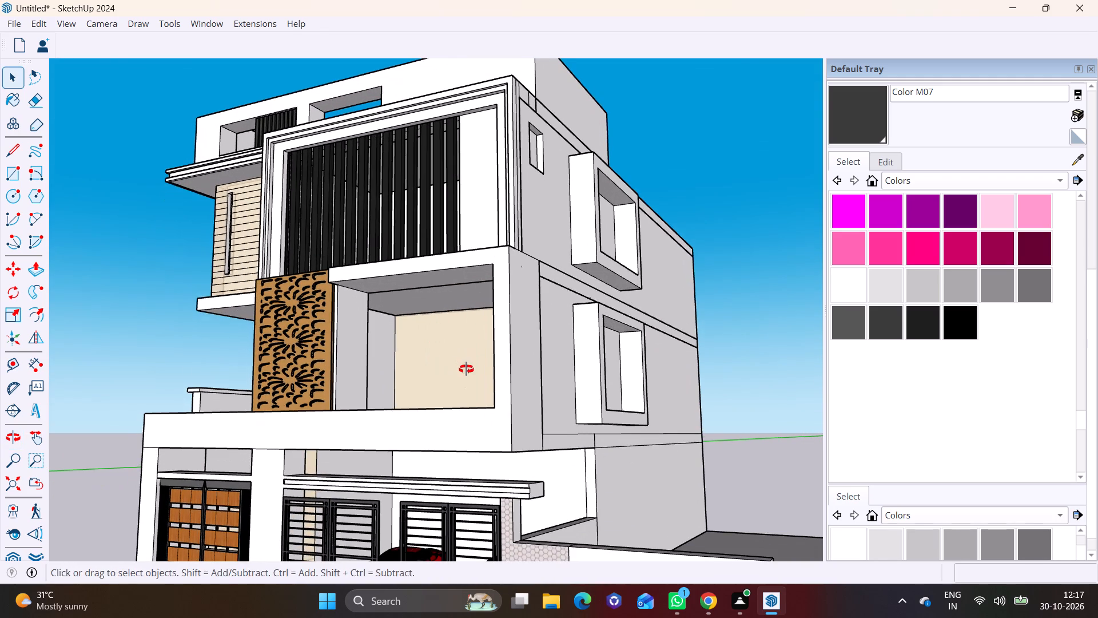
{"action": "middle_click_drag", "start_coordinate": [466, 369], "coordinate": [506, 381]}
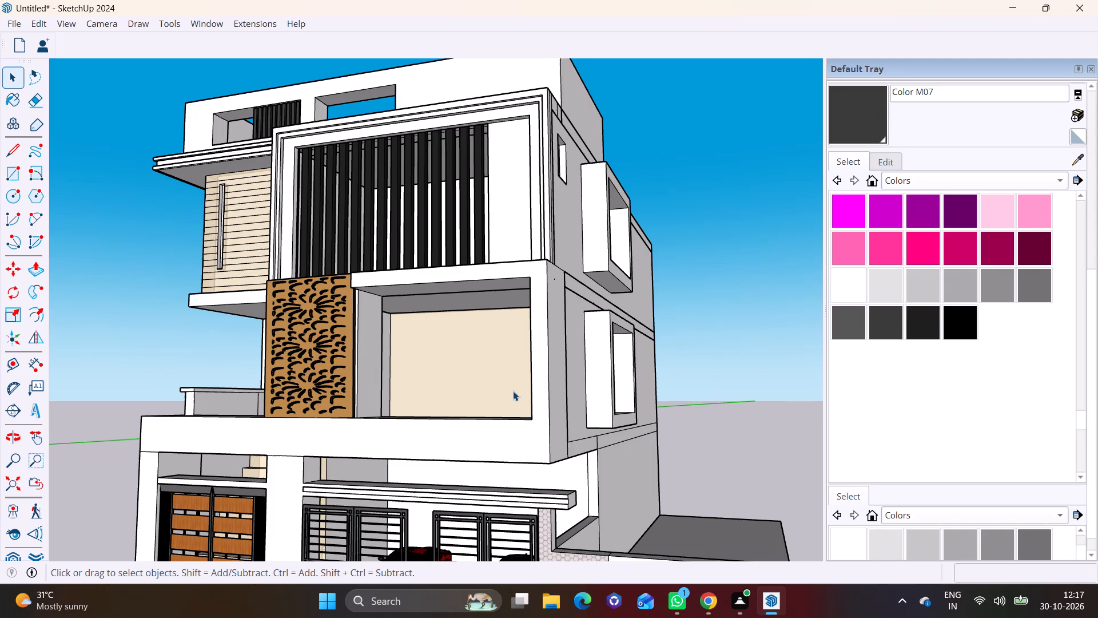
{"action": "middle_click_drag", "start_coordinate": [513, 391], "coordinate": [352, 389]}
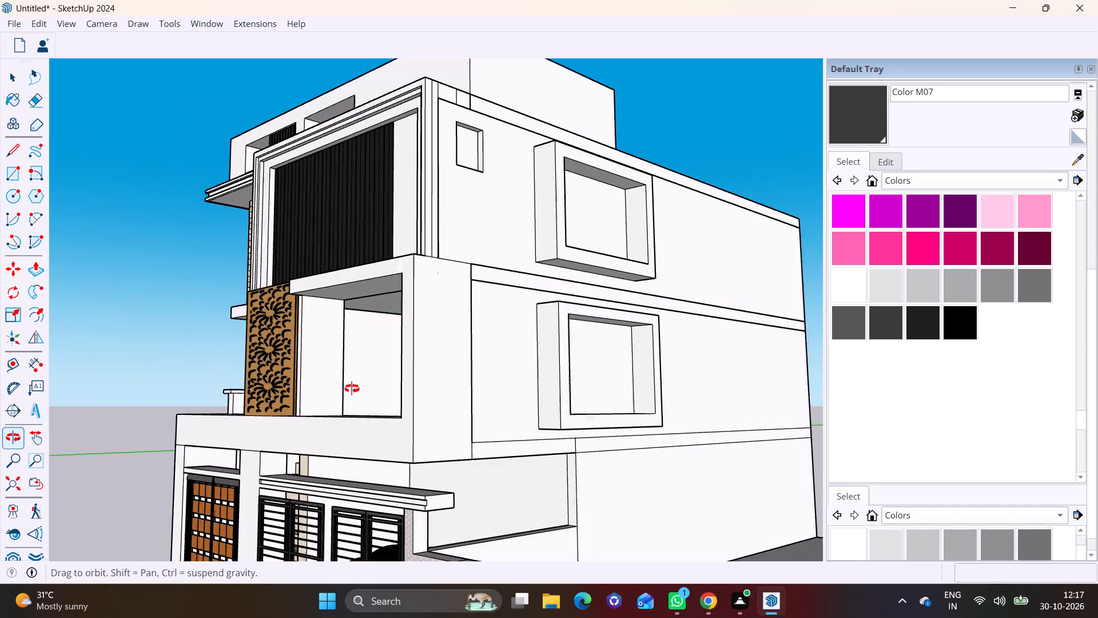
{"action": "middle_click_drag", "start_coordinate": [352, 389], "coordinate": [351, 389]}
{"action": "middle_click_drag", "start_coordinate": [462, 366], "coordinate": [238, 369]}
{"action": "middle_click_drag", "start_coordinate": [301, 370], "coordinate": [301, 420]}
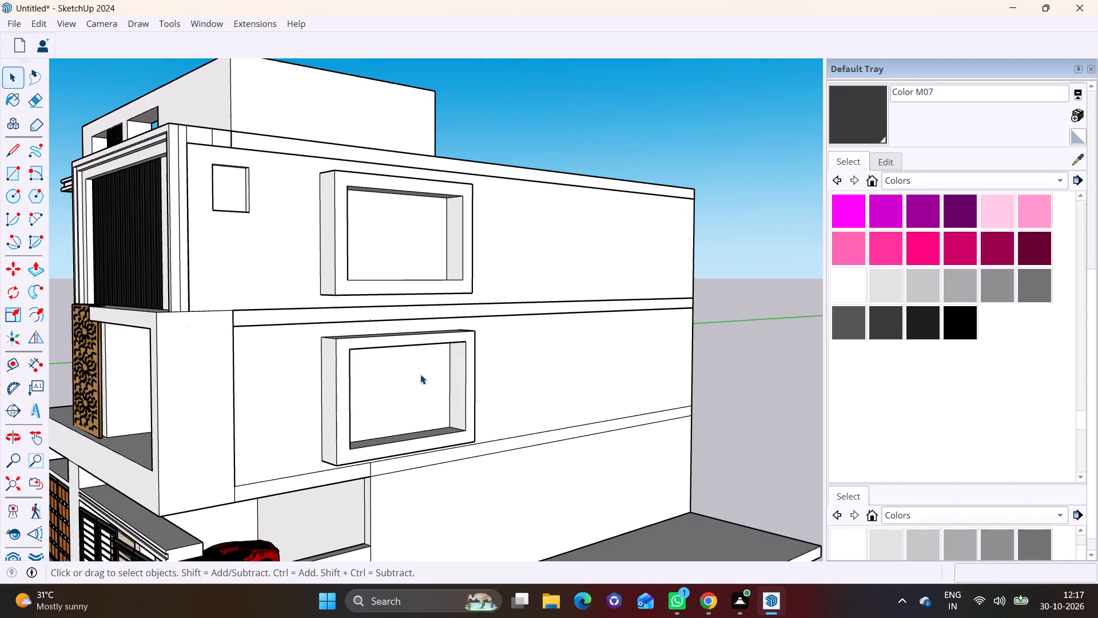
{"action": "scroll", "coordinate": [519, 330], "scroll_direction": "up", "scroll_amount": 2}
{"action": "middle_click_drag", "start_coordinate": [519, 330], "coordinate": [485, 319], "text": "shift"}
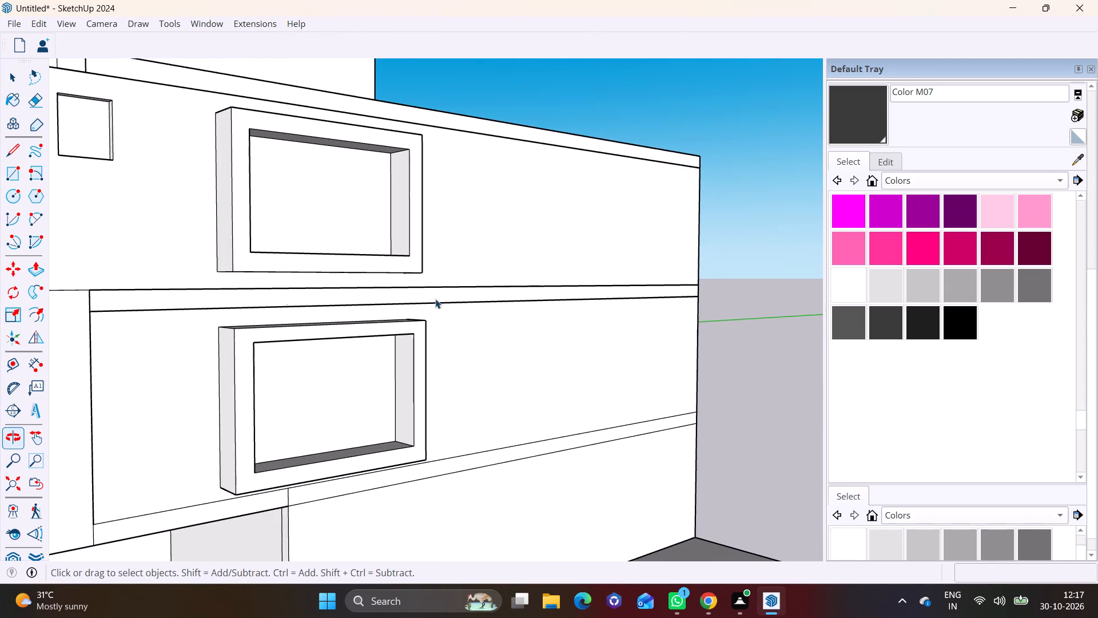
{"action": "scroll", "coordinate": [384, 276], "scroll_direction": "down", "scroll_amount": 6}
{"action": "middle_click_drag", "start_coordinate": [358, 256], "coordinate": [631, 313]}
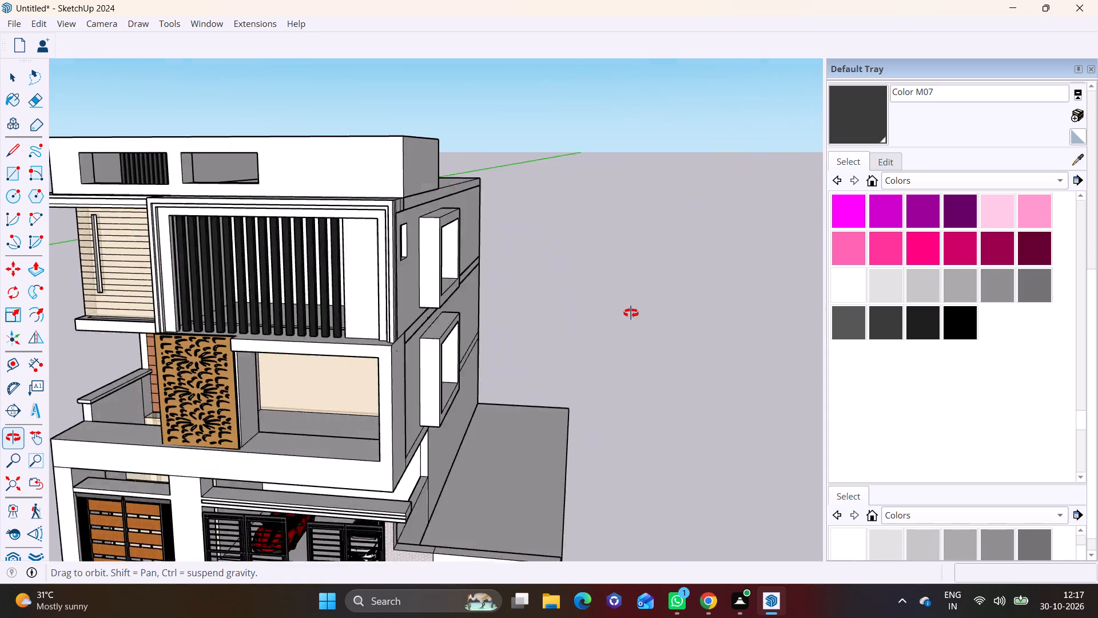
{"action": "middle_click_drag", "start_coordinate": [631, 313], "coordinate": [651, 304]}
{"action": "middle_click_drag", "start_coordinate": [449, 274], "coordinate": [436, 390], "text": "shift"}
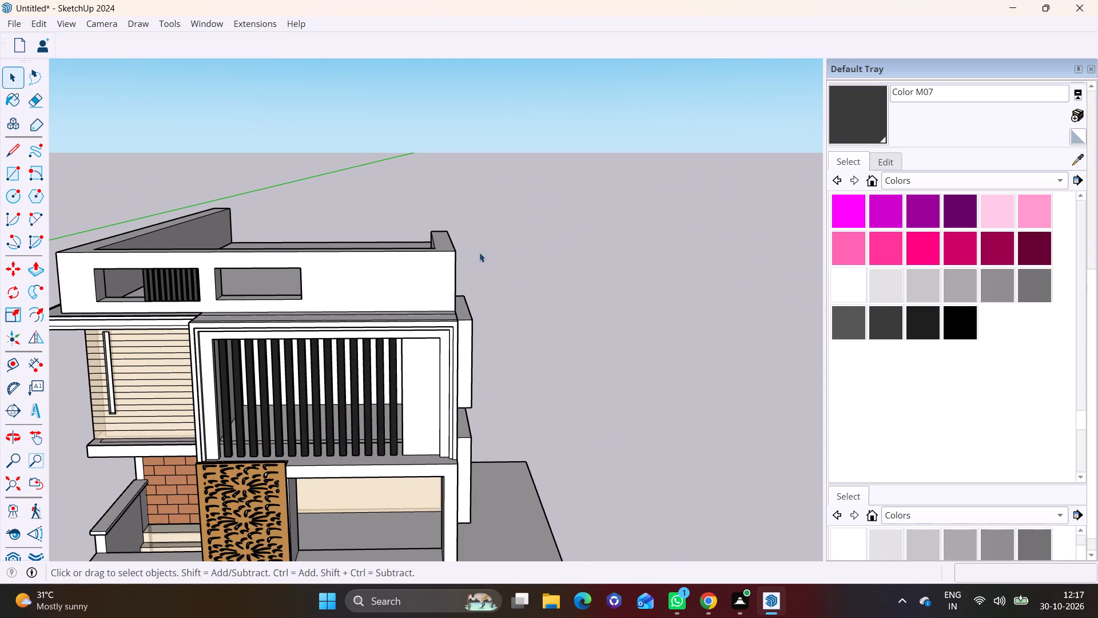
{"action": "middle_click_drag", "start_coordinate": [402, 310], "coordinate": [420, 228]}
{"action": "scroll", "coordinate": [399, 255], "scroll_direction": "down", "scroll_amount": 4}
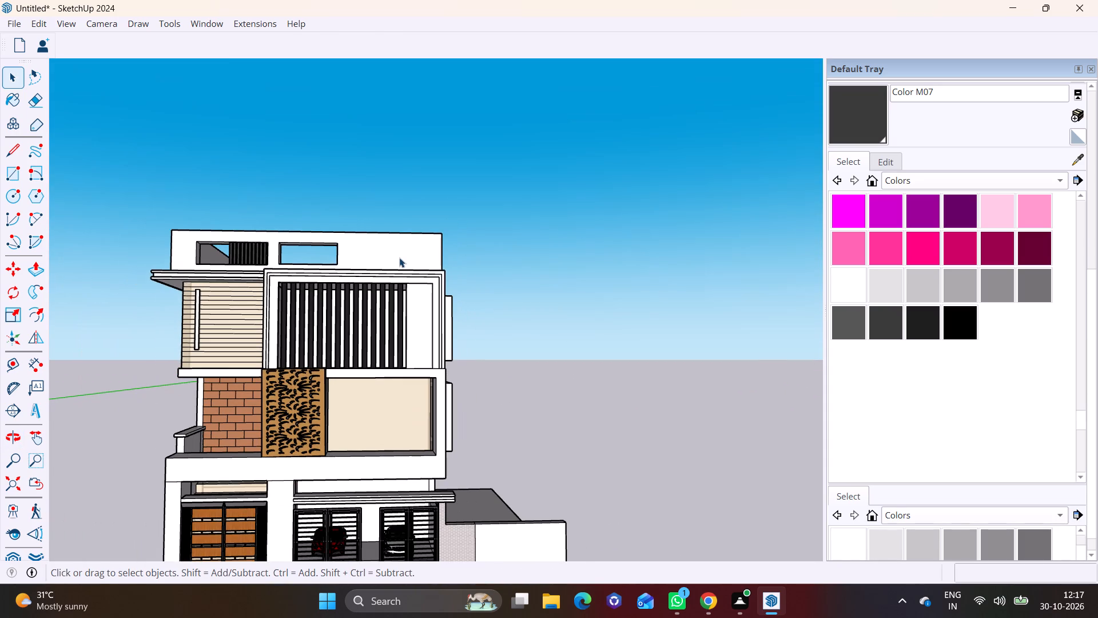
{"action": "middle_click_drag", "start_coordinate": [449, 280], "coordinate": [448, 290], "text": "shift"}
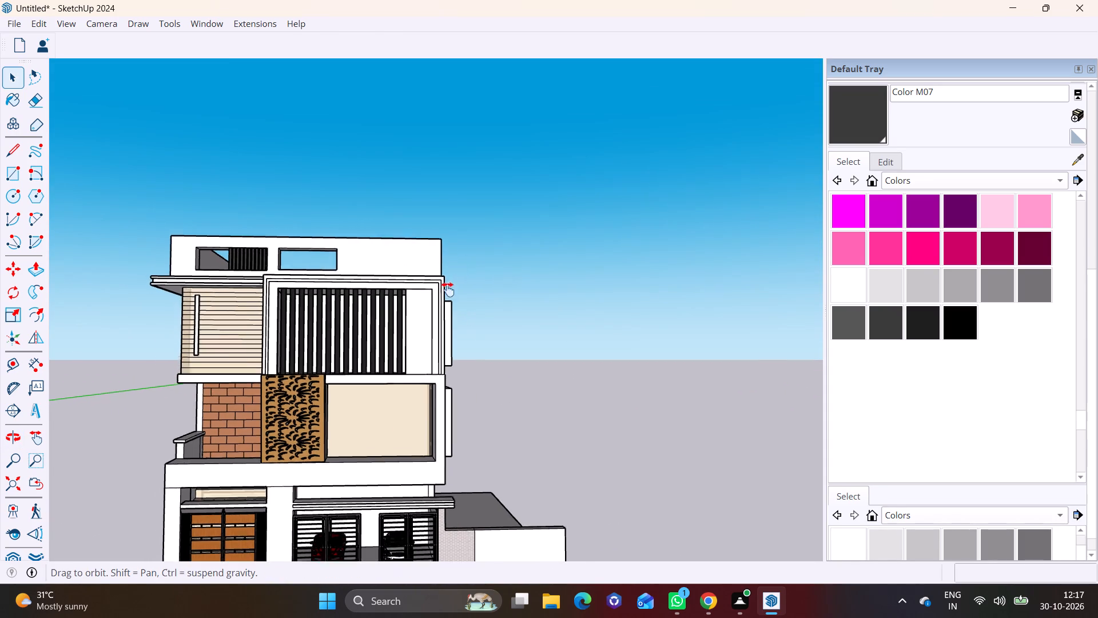
{"action": "middle_click_drag", "start_coordinate": [448, 290], "coordinate": [463, 390], "text": "shift"}
{"action": "middle_click_drag", "start_coordinate": [455, 324], "coordinate": [319, 432]}
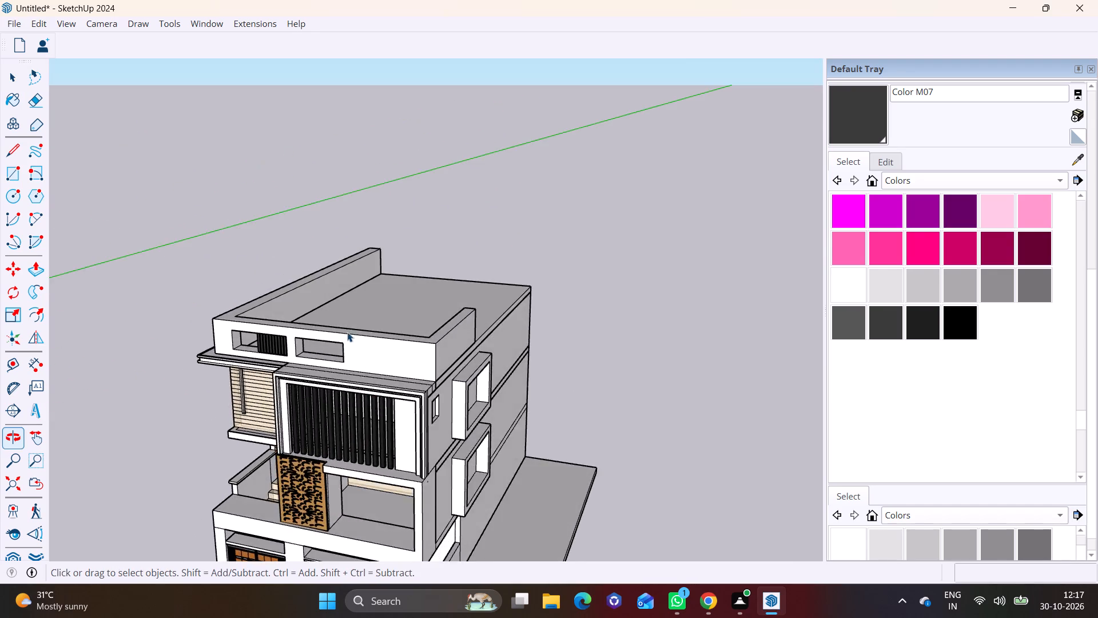
Draw a square about 1' 6 3/4" per side on top of the window-side parapet, starting at its inner front corner.
{"action": "scroll", "coordinate": [349, 326], "scroll_direction": "up", "scroll_amount": 5}
{"action": "middle_click_drag", "start_coordinate": [448, 330], "coordinate": [364, 369], "text": "shift"}
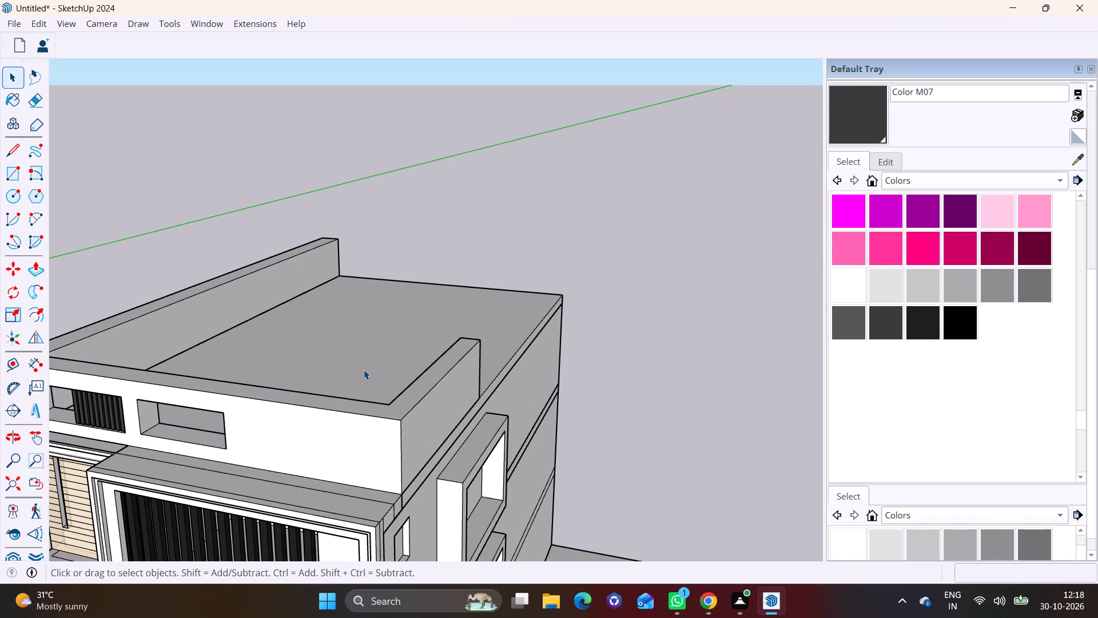
{"action": "middle_click_drag", "start_coordinate": [368, 387], "coordinate": [321, 453]}
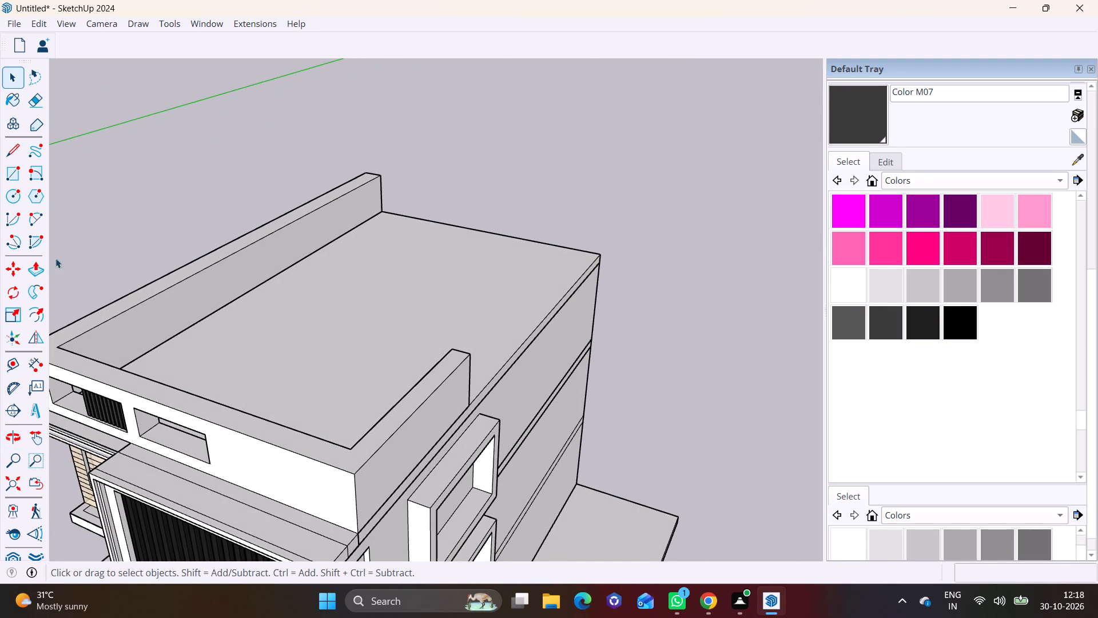
{"action": "left_click", "coordinate": [15, 174]}
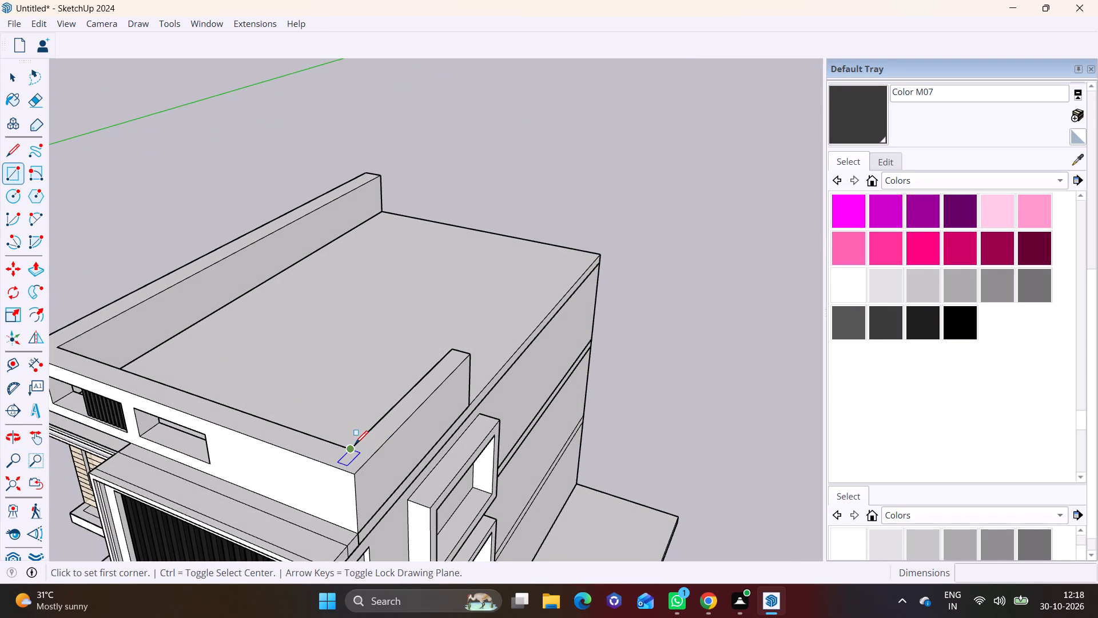
{"action": "left_click", "coordinate": [355, 443]}
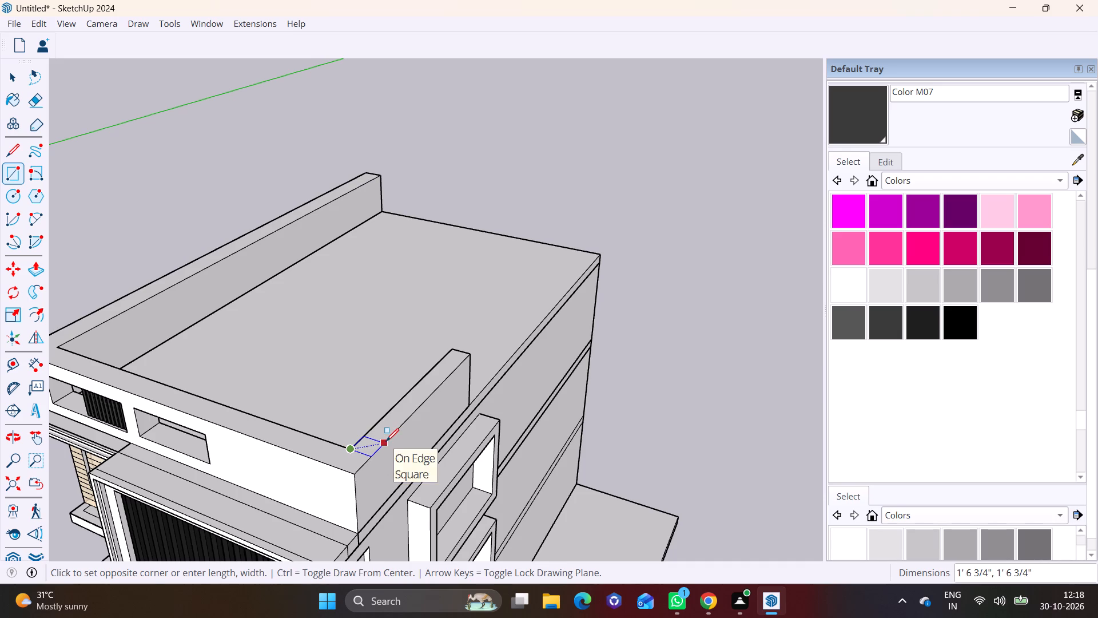
{"action": "left_click", "coordinate": [386, 441]}
{"action": "key", "text": "space"}
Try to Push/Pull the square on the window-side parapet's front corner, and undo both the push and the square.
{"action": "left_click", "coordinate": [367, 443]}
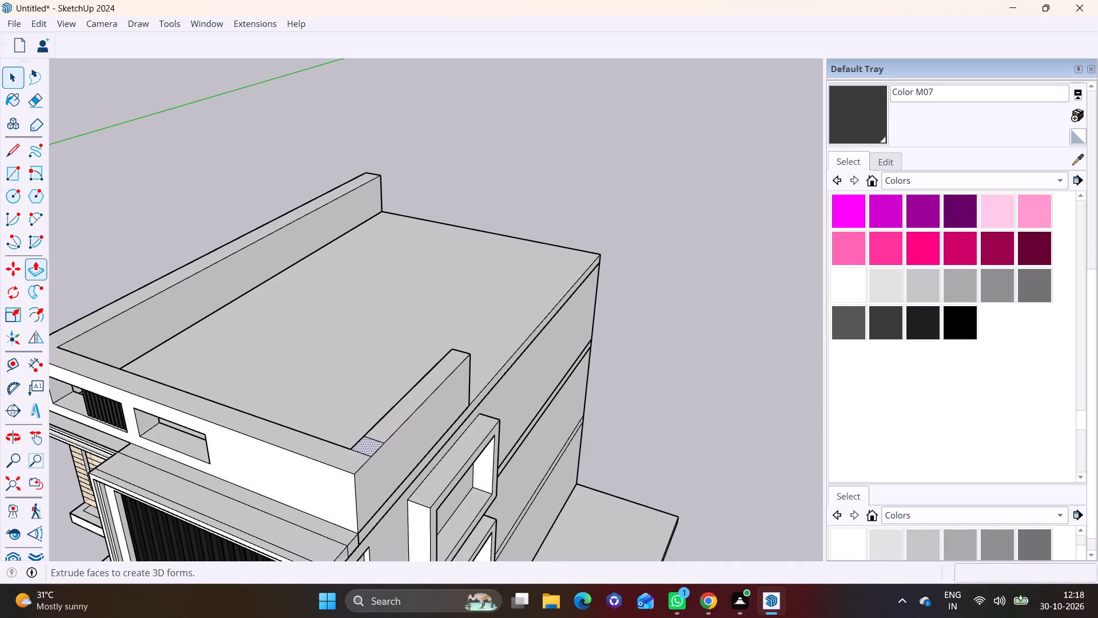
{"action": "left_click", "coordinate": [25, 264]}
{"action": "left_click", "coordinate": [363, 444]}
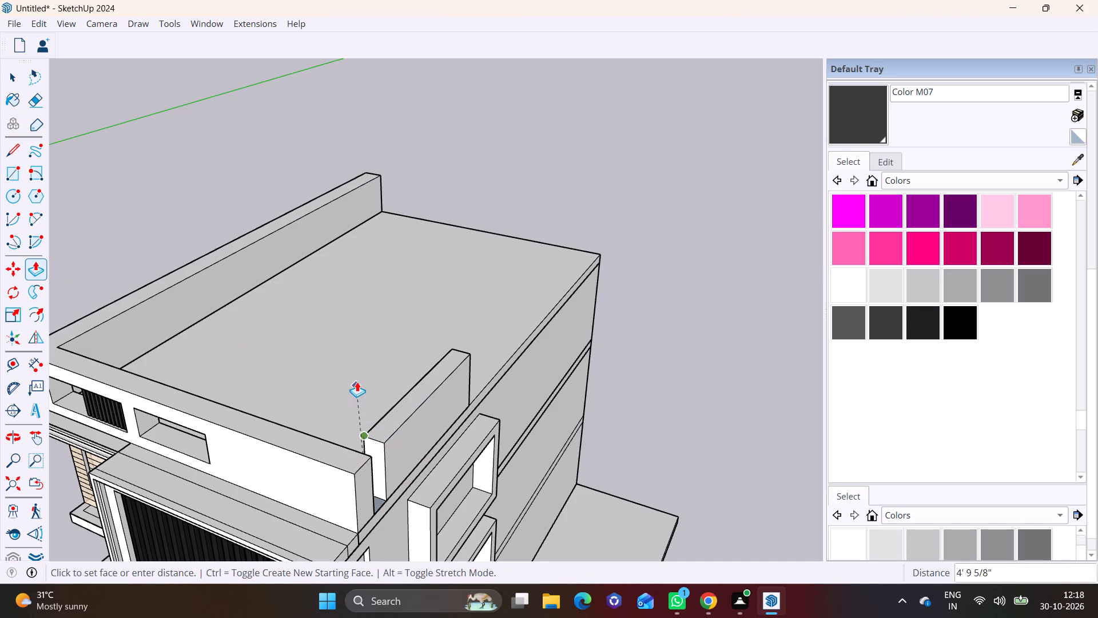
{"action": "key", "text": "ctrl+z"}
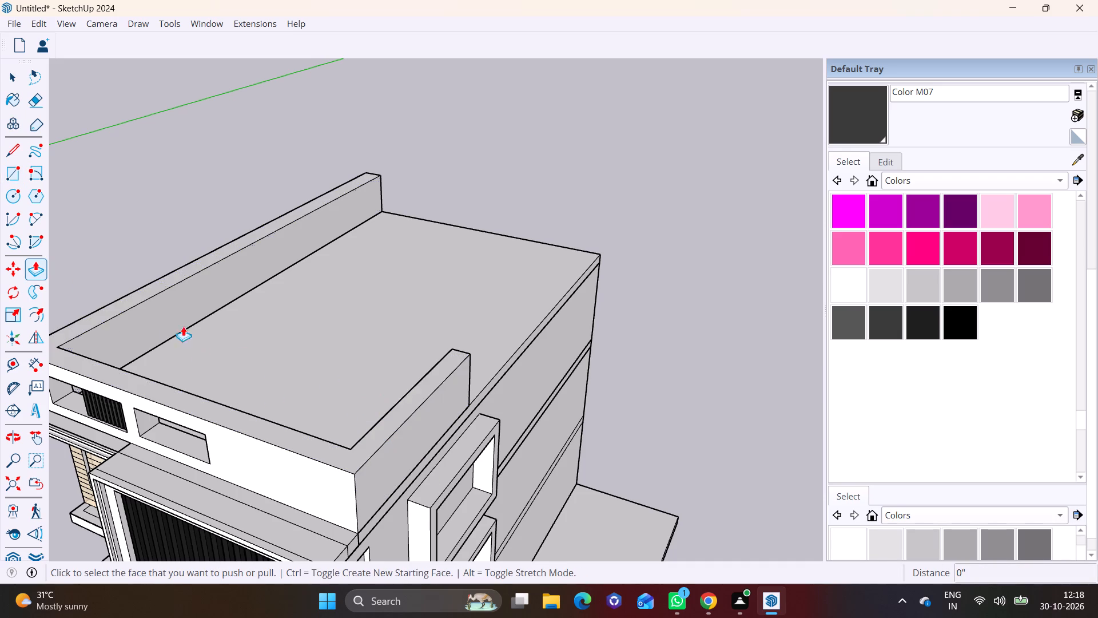
Redraw a small rectangle across the top of the window-side parapet, starting at its inner front corner.
{"action": "left_click", "coordinate": [3, 169]}
{"action": "left_click", "coordinate": [355, 446]}
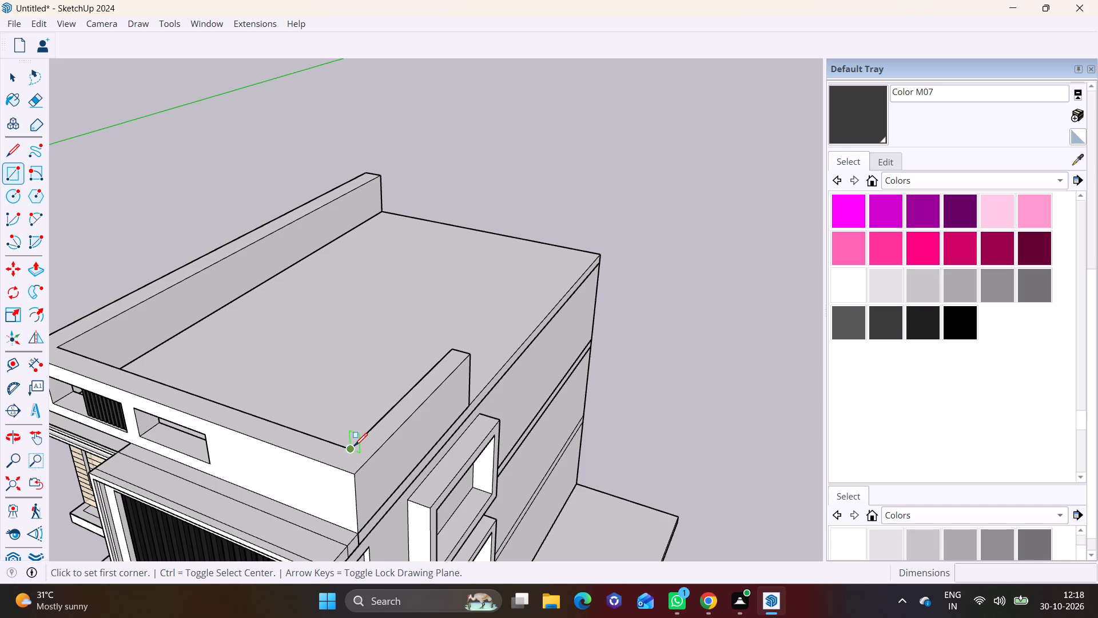
{"action": "left_click", "coordinate": [388, 440]}
{"action": "key", "text": "space"}
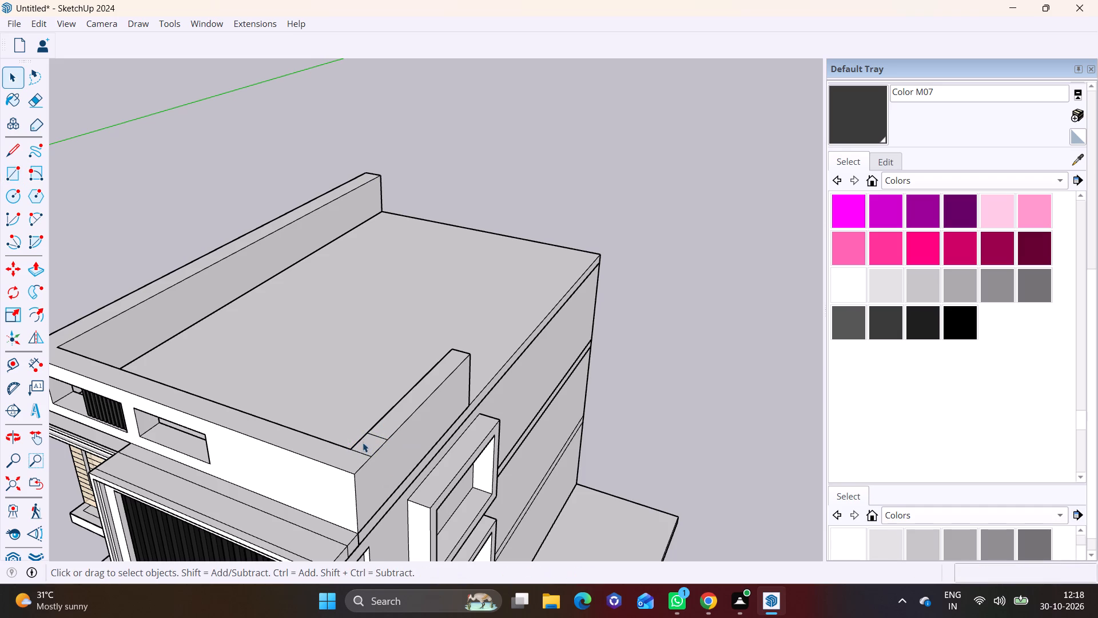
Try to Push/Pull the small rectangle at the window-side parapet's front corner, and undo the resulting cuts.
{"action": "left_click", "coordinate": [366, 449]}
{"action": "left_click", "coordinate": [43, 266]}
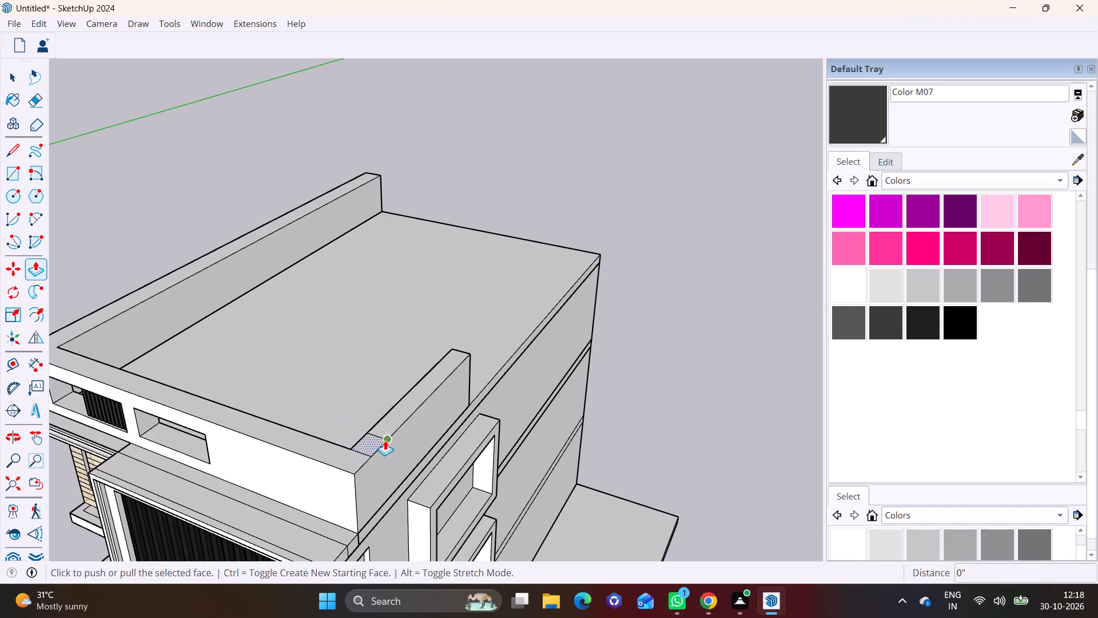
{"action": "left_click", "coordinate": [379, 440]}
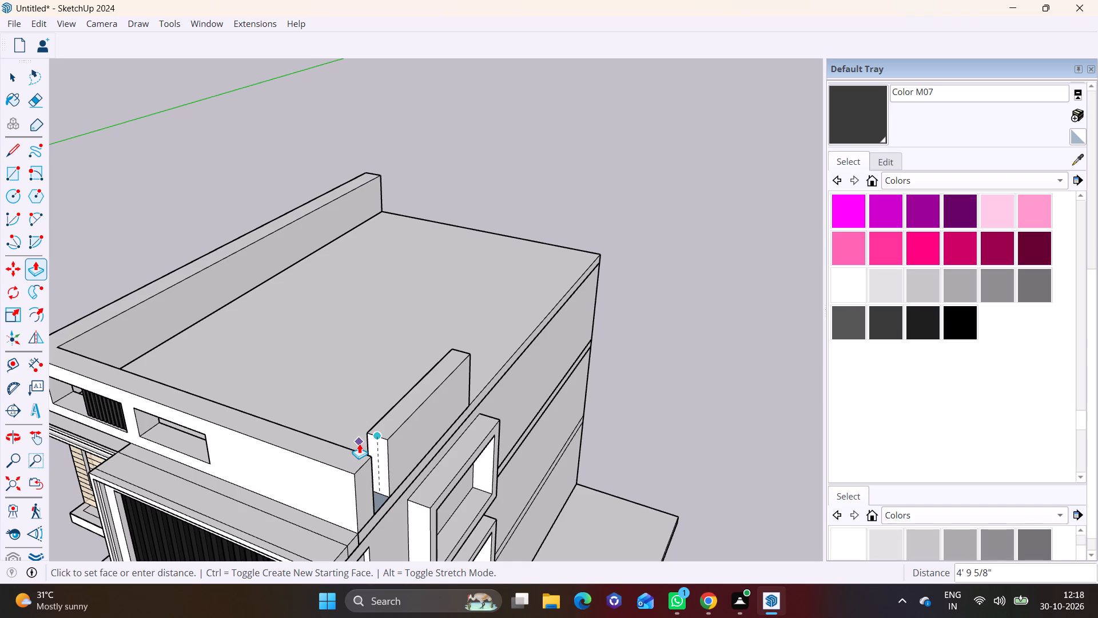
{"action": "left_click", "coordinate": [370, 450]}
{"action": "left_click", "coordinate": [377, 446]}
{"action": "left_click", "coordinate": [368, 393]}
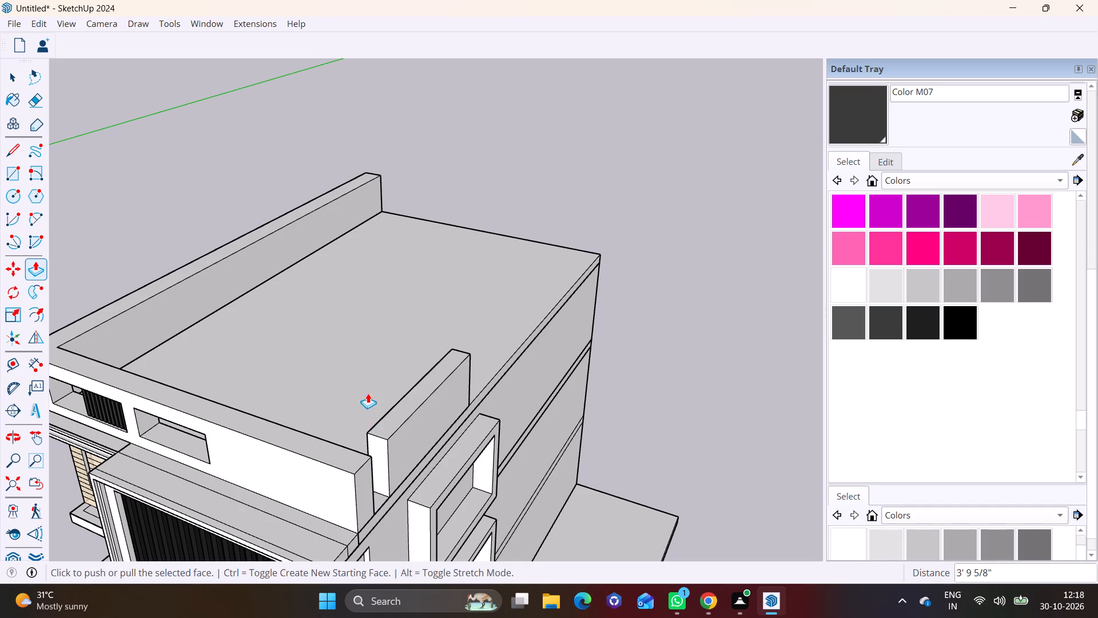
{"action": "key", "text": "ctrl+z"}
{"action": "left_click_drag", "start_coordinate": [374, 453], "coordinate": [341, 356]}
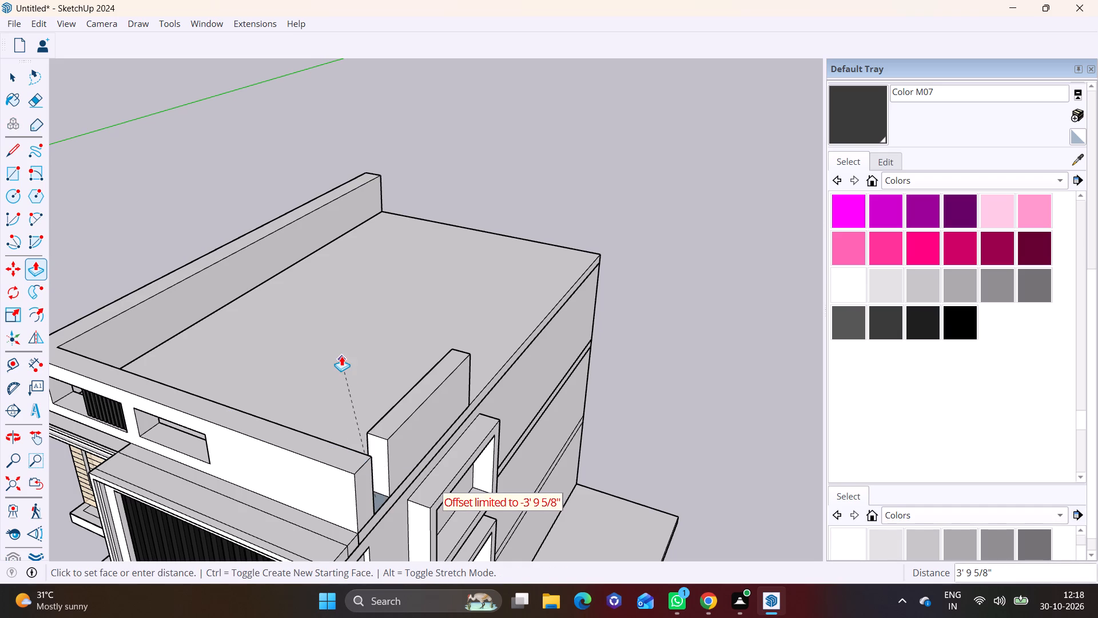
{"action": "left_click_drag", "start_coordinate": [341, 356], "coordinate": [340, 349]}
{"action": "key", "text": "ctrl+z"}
Push/Pull the small rectangle upward in stages into a tall post at the window-side parapet's front corner.
{"action": "left_click_drag", "start_coordinate": [377, 452], "coordinate": [371, 423]}
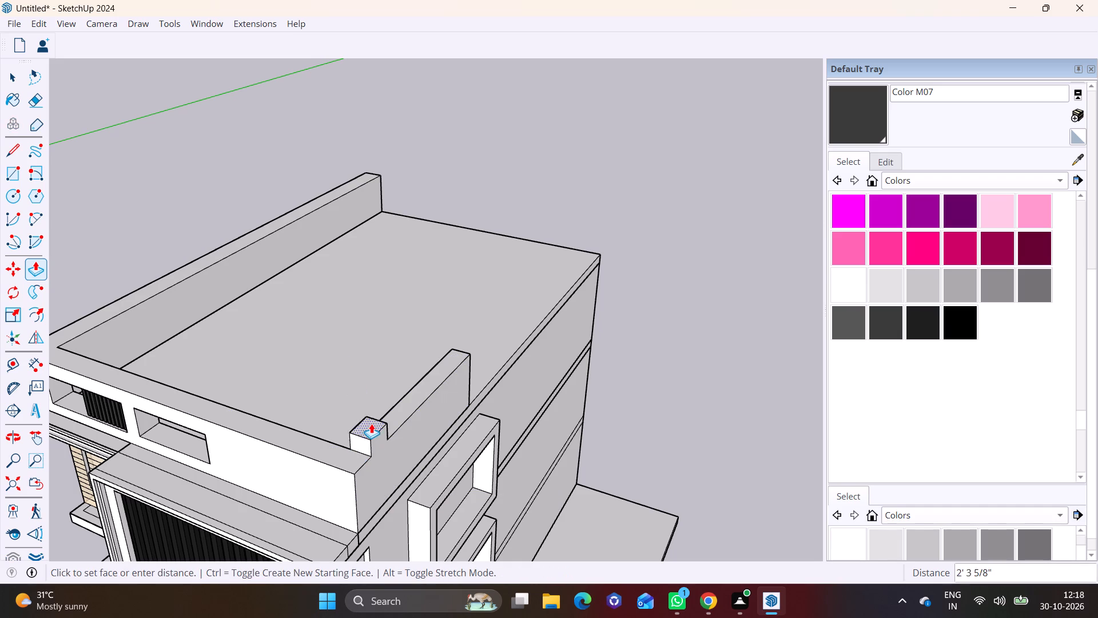
{"action": "left_click_drag", "start_coordinate": [371, 423], "coordinate": [368, 414]}
{"action": "left_click", "coordinate": [368, 414]}
{"action": "left_click", "coordinate": [367, 402]}
{"action": "key", "text": "space"}
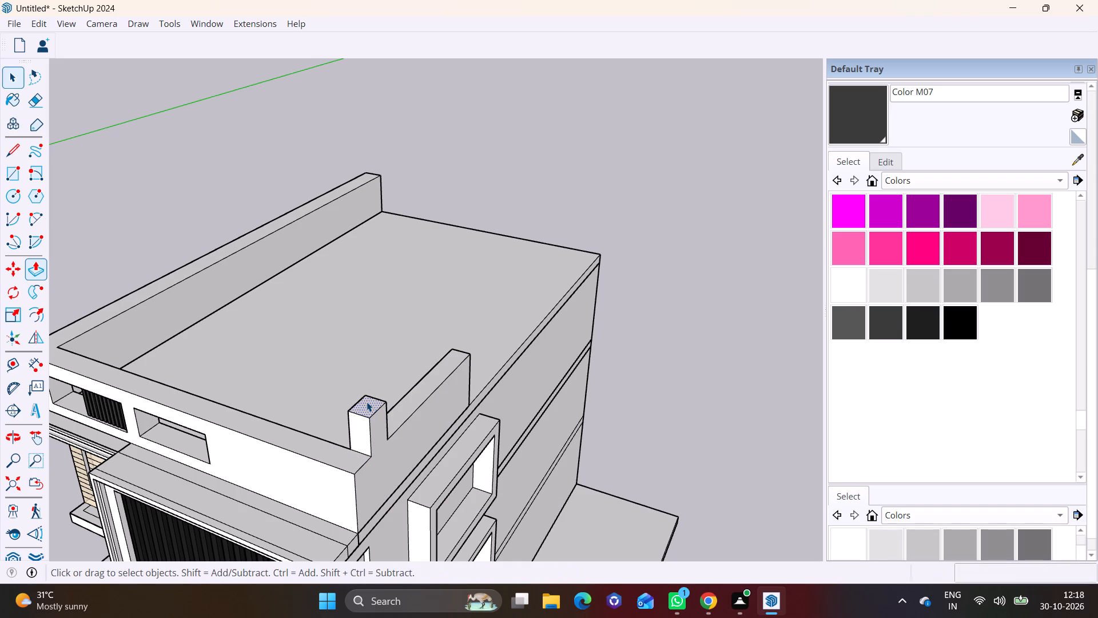
{"action": "scroll", "coordinate": [364, 402], "scroll_direction": "down", "scroll_amount": 1}
{"action": "left_click", "coordinate": [363, 405]}
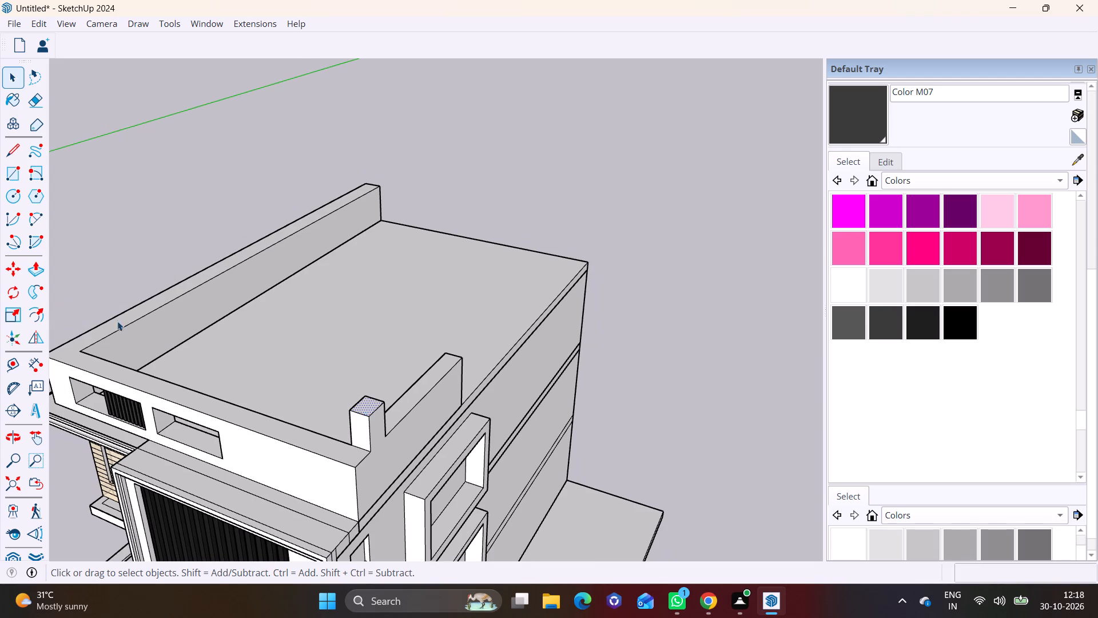
{"action": "left_click", "coordinate": [42, 270]}
{"action": "left_click_drag", "start_coordinate": [363, 409], "coordinate": [347, 304]}
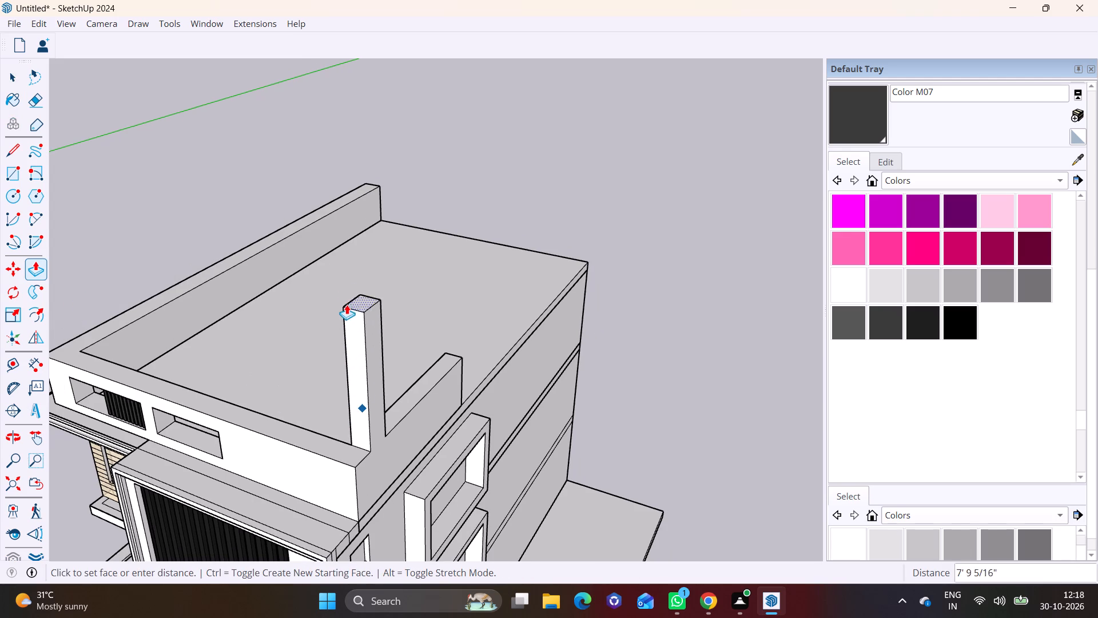
{"action": "left_click_drag", "start_coordinate": [347, 304], "coordinate": [347, 279]}
{"action": "left_click", "coordinate": [347, 279]}
{"action": "key", "text": "space"}
Push/Pull the top face of the window-side post down slightly to shorten it.
{"action": "scroll", "coordinate": [352, 332], "scroll_direction": "down", "scroll_amount": 4}
{"action": "middle_click_drag", "start_coordinate": [379, 344], "coordinate": [555, 192]}
{"action": "scroll", "coordinate": [495, 247], "scroll_direction": "down", "scroll_amount": 2}
{"action": "middle_click_drag", "start_coordinate": [490, 223], "coordinate": [361, 354], "text": "shift"}
{"action": "middle_click_drag", "start_coordinate": [381, 296], "coordinate": [290, 481]}
{"action": "scroll", "coordinate": [354, 353], "scroll_direction": "up", "scroll_amount": 4}
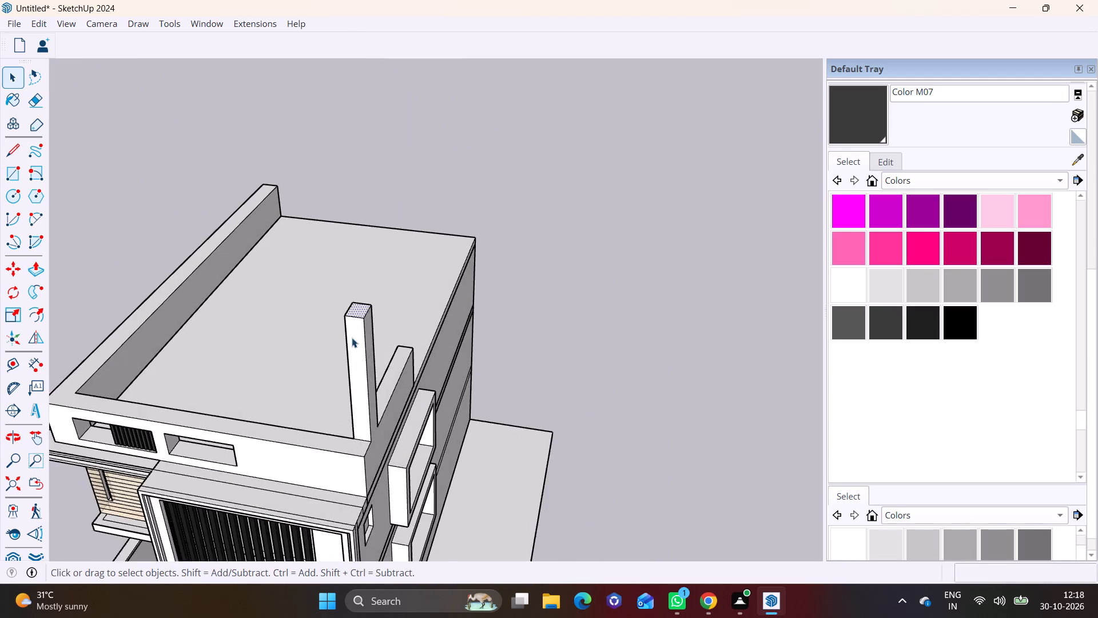
{"action": "scroll", "coordinate": [352, 338], "scroll_direction": "up", "scroll_amount": 3}
{"action": "left_click", "coordinate": [26, 269]}
{"action": "left_click", "coordinate": [359, 302]}
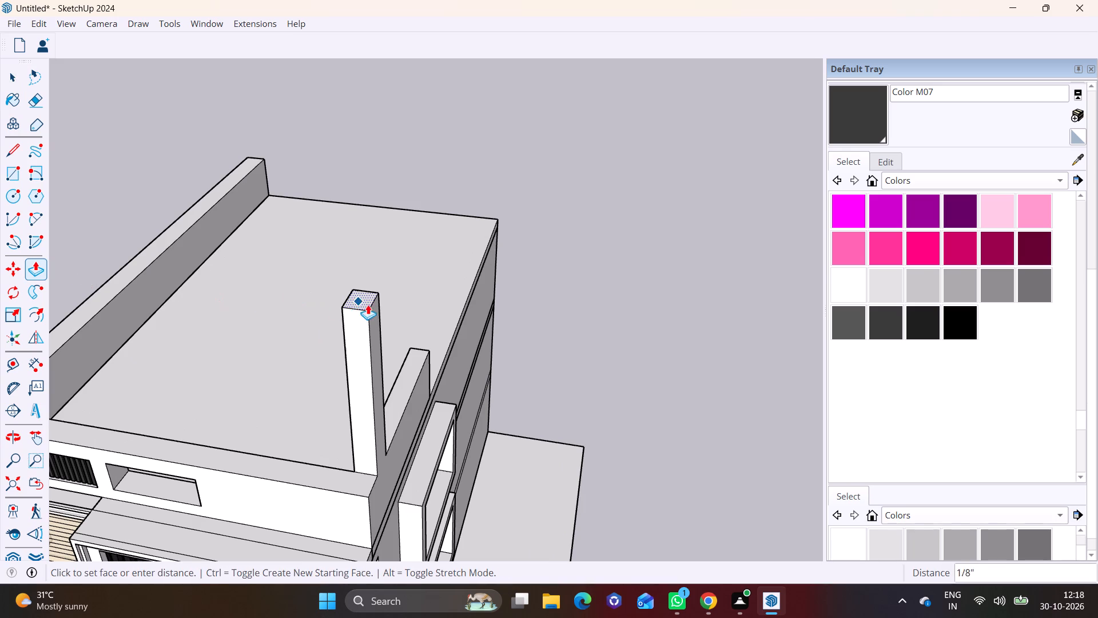
{"action": "left_click", "coordinate": [367, 340]}
{"action": "key", "text": "space"}
Draw a rectangle about 2' 1/4" by 1' 6 9/16" on top of the opposite side parapet, starting at its inner front corner.
{"action": "scroll", "coordinate": [325, 393], "scroll_direction": "down", "scroll_amount": 2}
{"action": "middle_click_drag", "start_coordinate": [329, 425], "coordinate": [363, 409]}
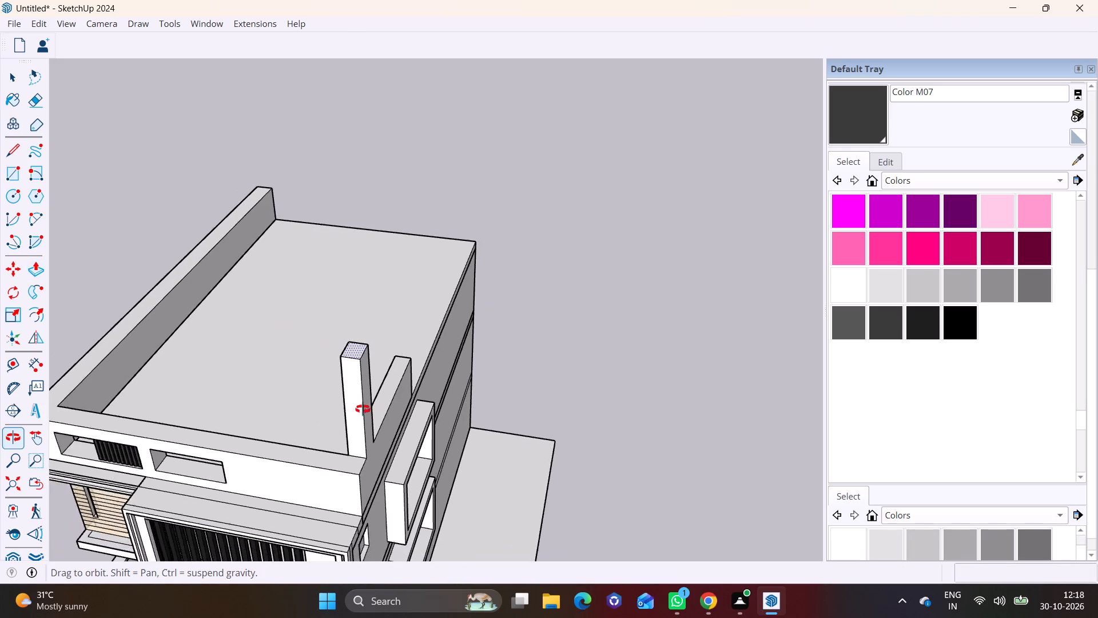
{"action": "middle_click_drag", "start_coordinate": [363, 409], "coordinate": [471, 360]}
{"action": "scroll", "coordinate": [471, 360], "scroll_direction": "down", "scroll_amount": 4}
{"action": "middle_click_drag", "start_coordinate": [321, 360], "coordinate": [486, 360], "text": "shift"}
{"action": "scroll", "coordinate": [440, 415], "scroll_direction": "up", "scroll_amount": 6}
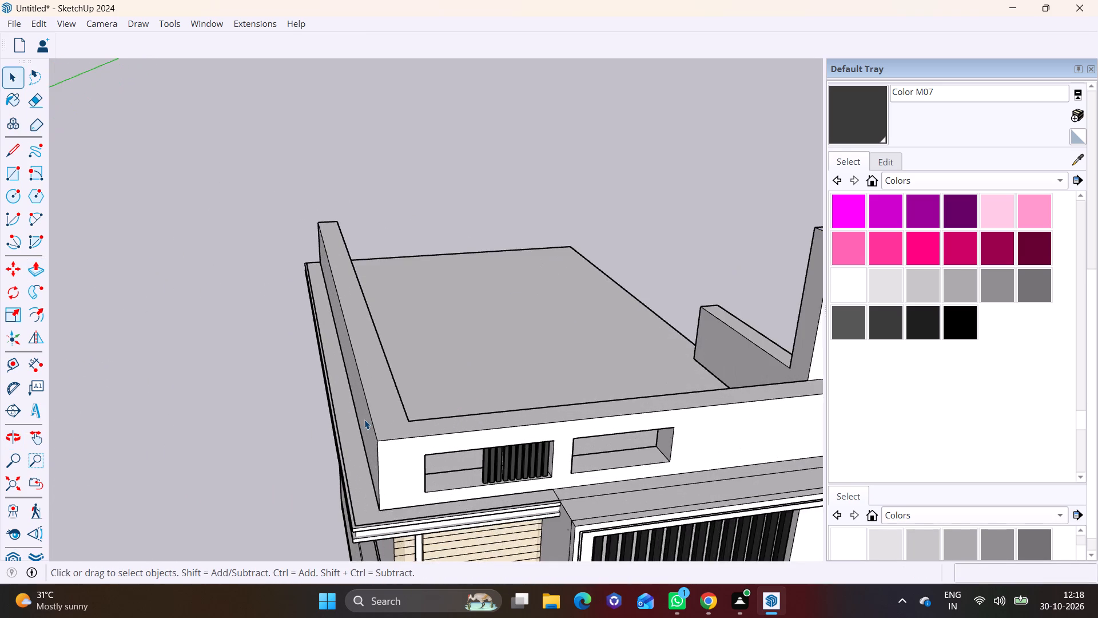
{"action": "middle_click_drag", "start_coordinate": [357, 419], "coordinate": [270, 373], "text": "shift"}
{"action": "middle_click_drag", "start_coordinate": [370, 399], "coordinate": [368, 422]}
{"action": "left_click", "coordinate": [15, 172]}
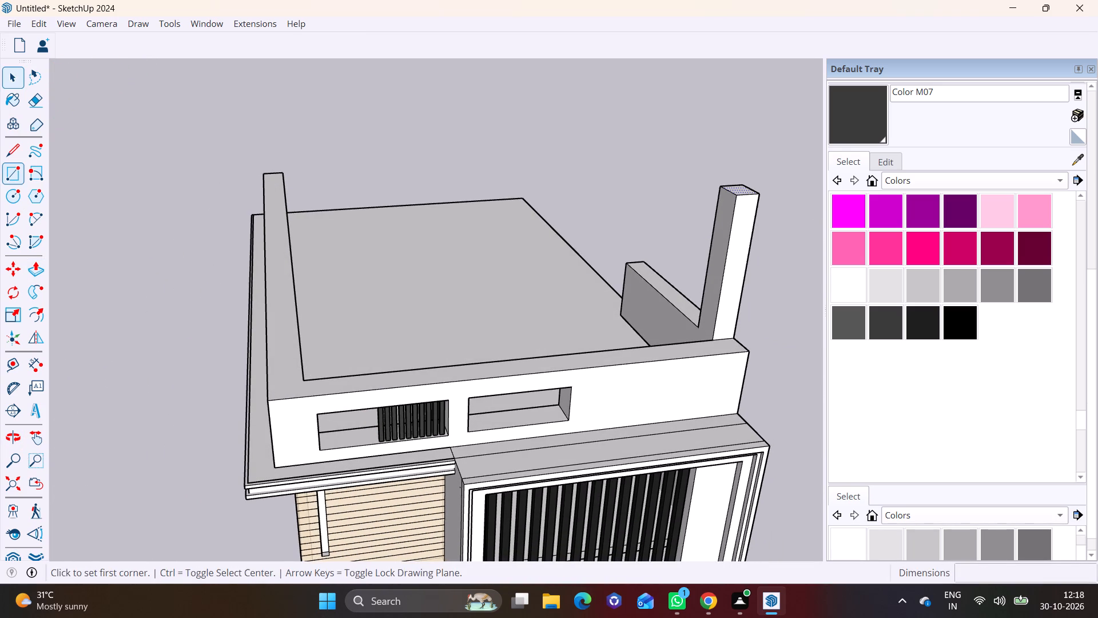
{"action": "middle_click_drag", "start_coordinate": [239, 360], "coordinate": [238, 406]}
{"action": "scroll", "coordinate": [260, 398], "scroll_direction": "up", "scroll_amount": 2}
{"action": "left_click", "coordinate": [318, 410]}
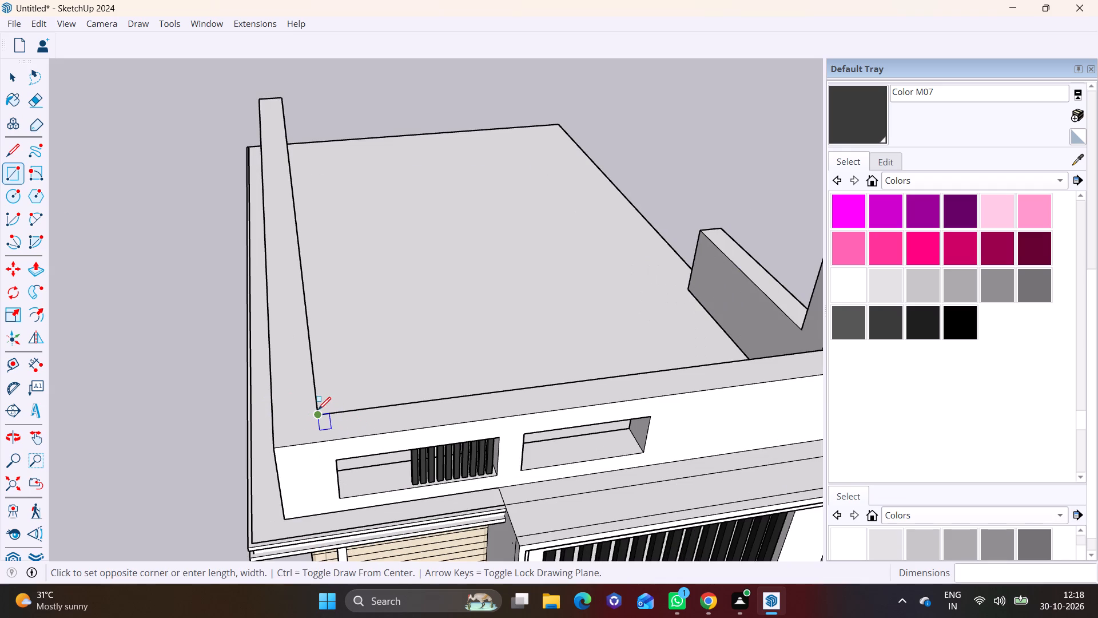
{"action": "left_click", "coordinate": [284, 393]}
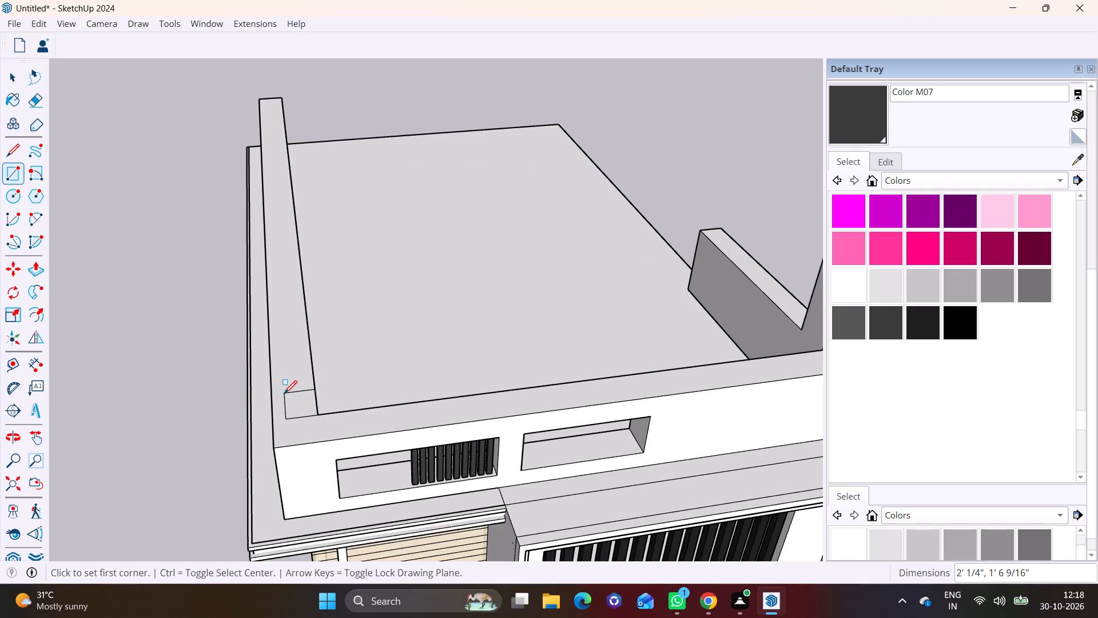
{"action": "key", "text": "space"}
Push/Pull the opposite parapet's rectangle up about 9' 2 1/2" into a second post, using the window-side post's top as the height reference.
{"action": "left_click", "coordinate": [294, 399]}
{"action": "left_click", "coordinate": [36, 267]}
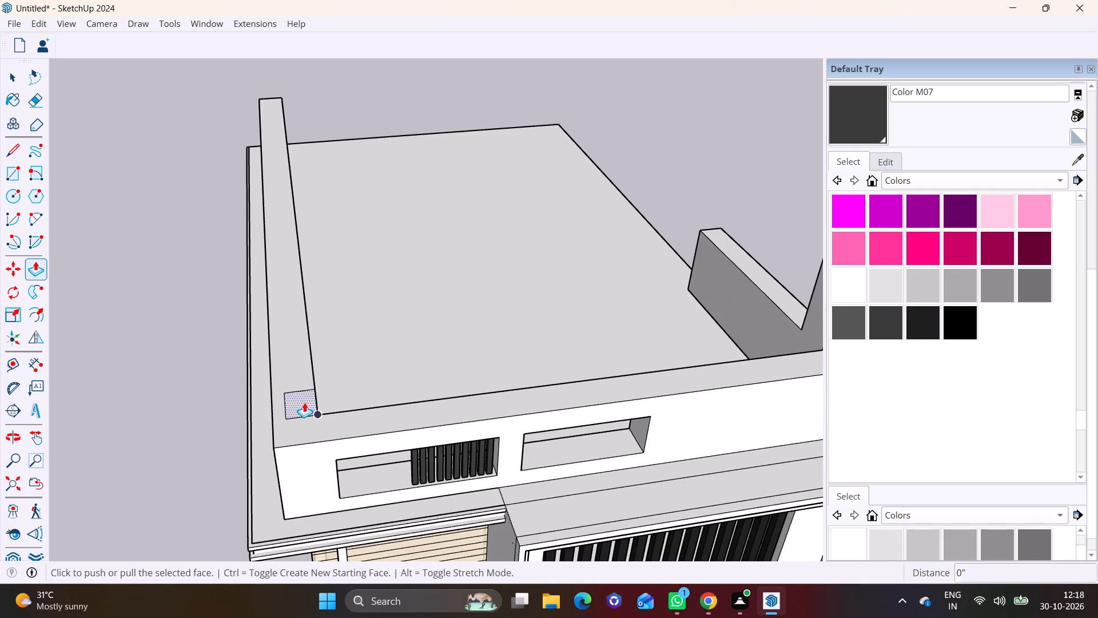
{"action": "left_click", "coordinate": [304, 402]}
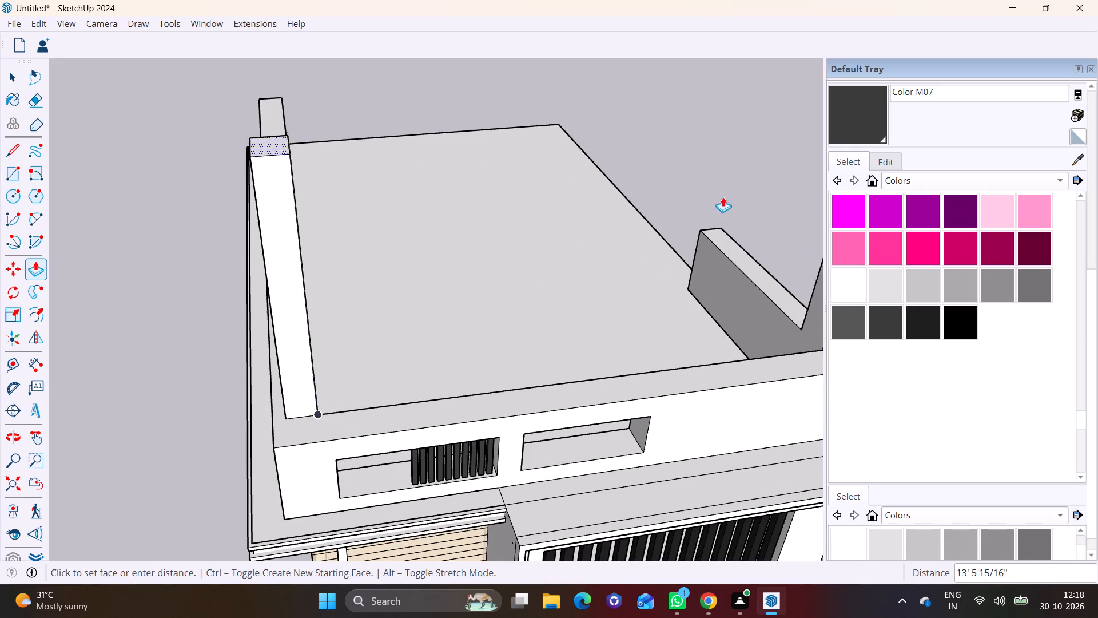
{"action": "middle_click_drag", "start_coordinate": [763, 214], "coordinate": [444, 271], "text": "shift"}
{"action": "left_click", "coordinate": [454, 252]}
Draw a long rectangle on the roof slab along its window-side edge, behind the short parapet.
{"action": "scroll", "coordinate": [434, 298], "scroll_direction": "down", "scroll_amount": 2}
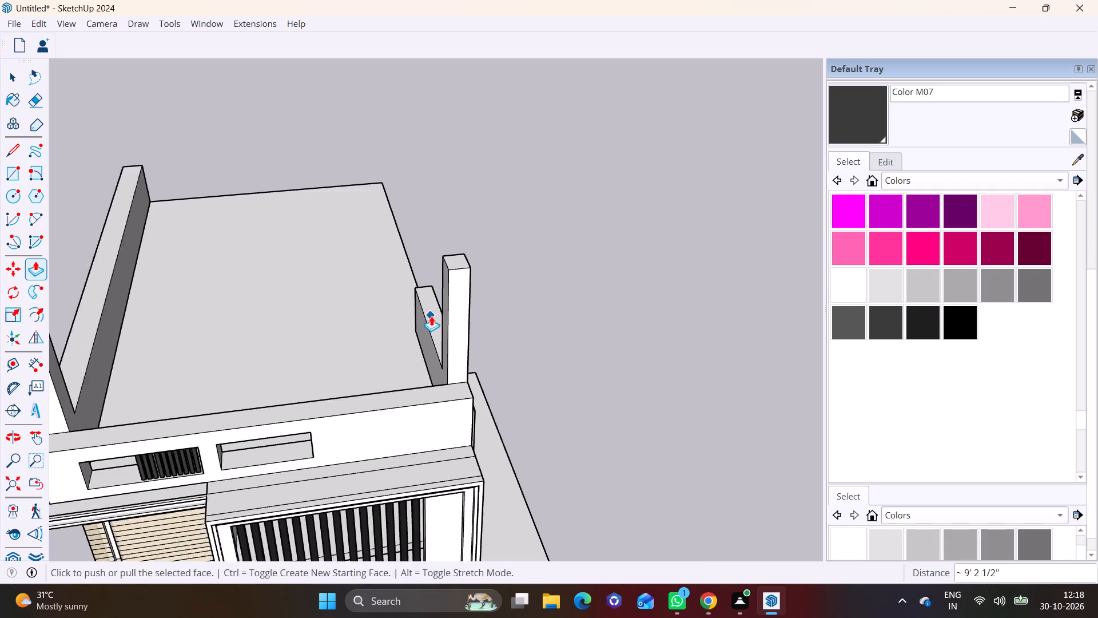
{"action": "scroll", "coordinate": [431, 316], "scroll_direction": "down", "scroll_amount": 3}
{"action": "middle_click_drag", "start_coordinate": [457, 323], "coordinate": [264, 205]}
{"action": "scroll", "coordinate": [441, 247], "scroll_direction": "down", "scroll_amount": 3}
{"action": "middle_click_drag", "start_coordinate": [483, 259], "coordinate": [365, 378]}
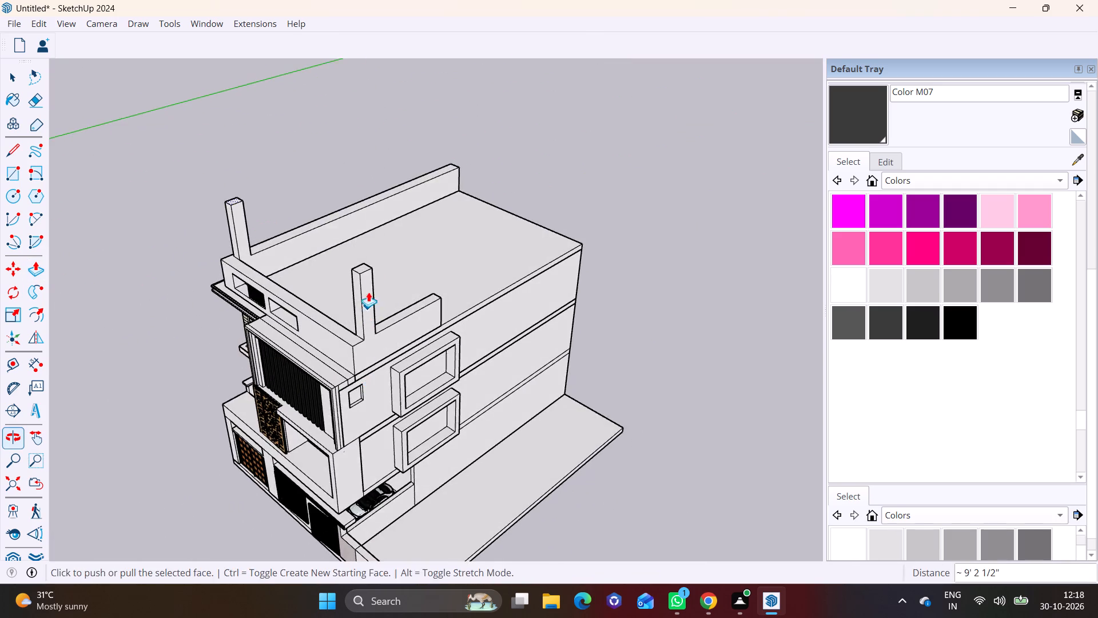
{"action": "middle_click_drag", "start_coordinate": [376, 274], "coordinate": [376, 416], "text": "shift"}
{"action": "middle_click_drag", "start_coordinate": [450, 372], "coordinate": [312, 249]}
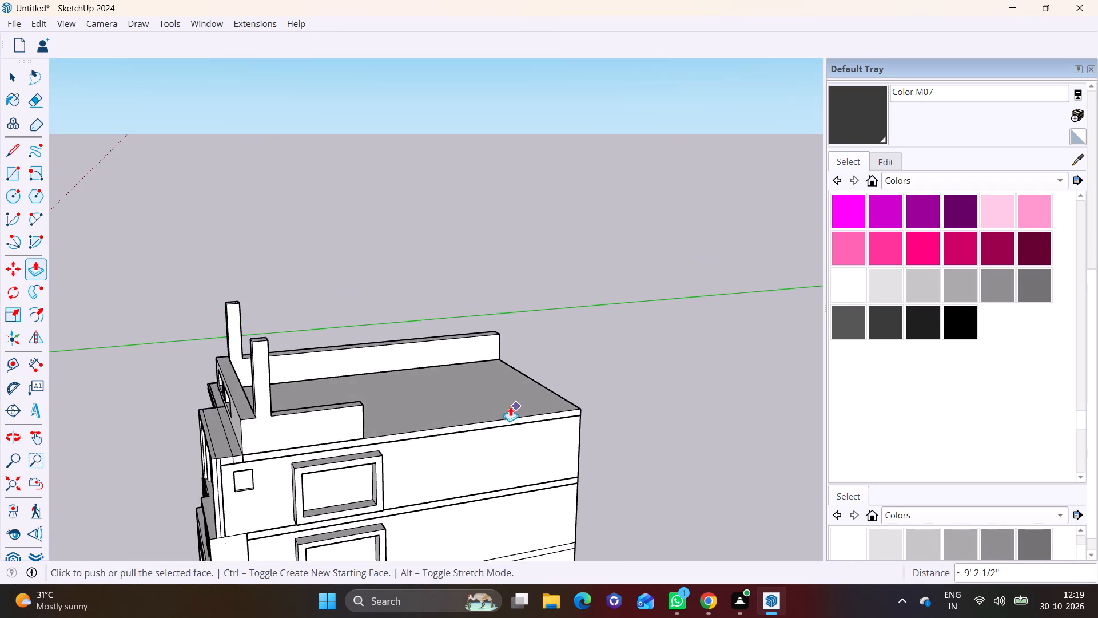
{"action": "middle_click_drag", "start_coordinate": [504, 404], "coordinate": [385, 474]}
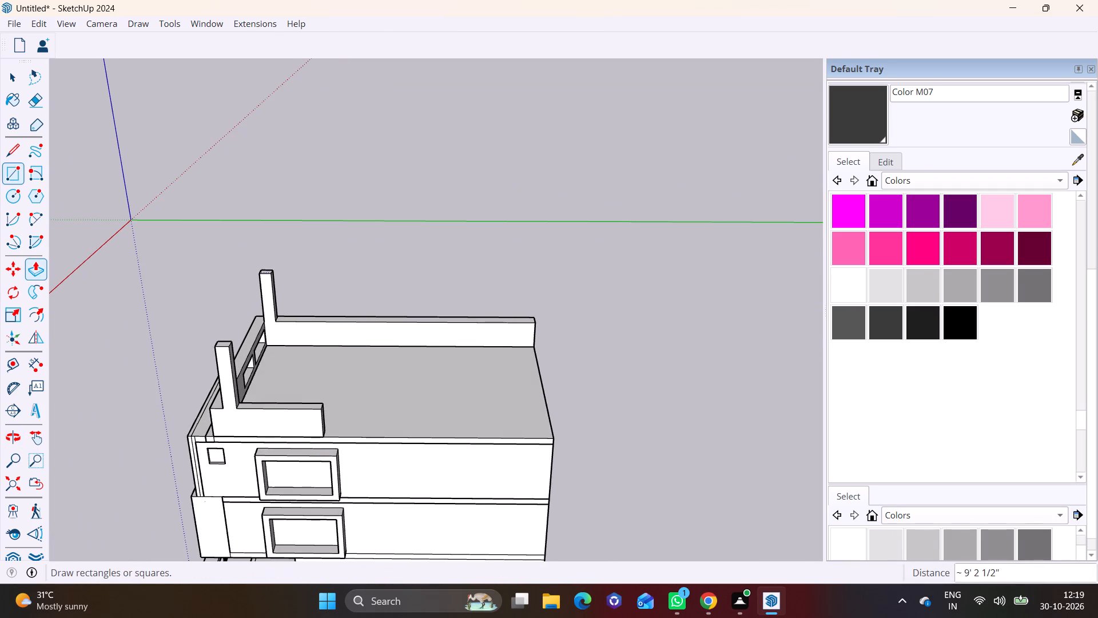
{"action": "left_click", "coordinate": [5, 175]}
{"action": "middle_click_drag", "start_coordinate": [257, 343], "coordinate": [291, 435]}
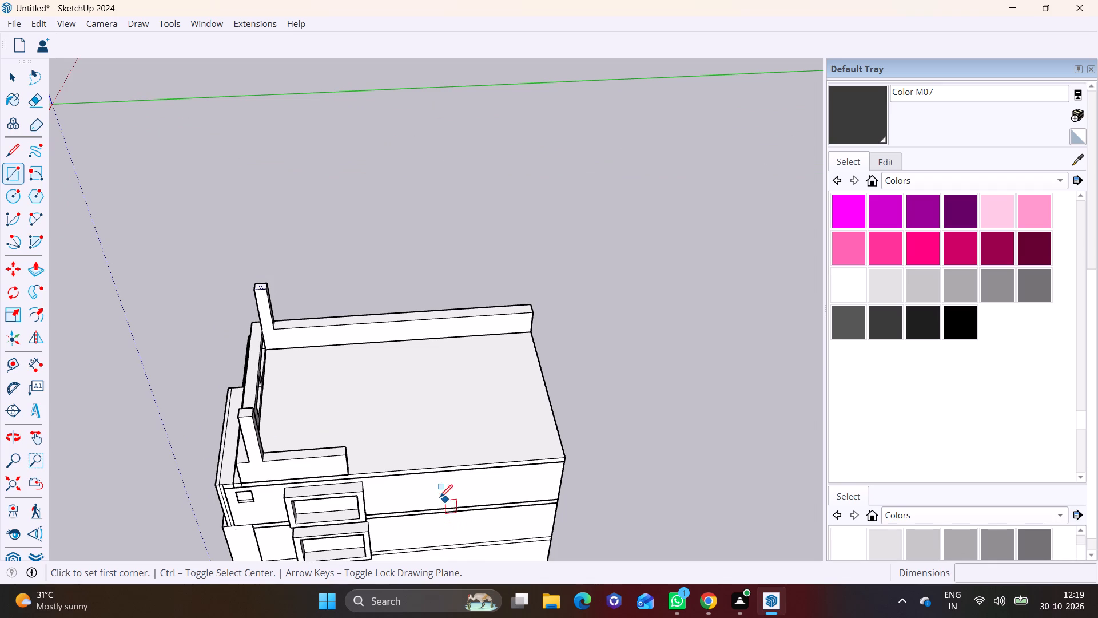
{"action": "scroll", "coordinate": [400, 458], "scroll_direction": "up", "scroll_amount": 4}
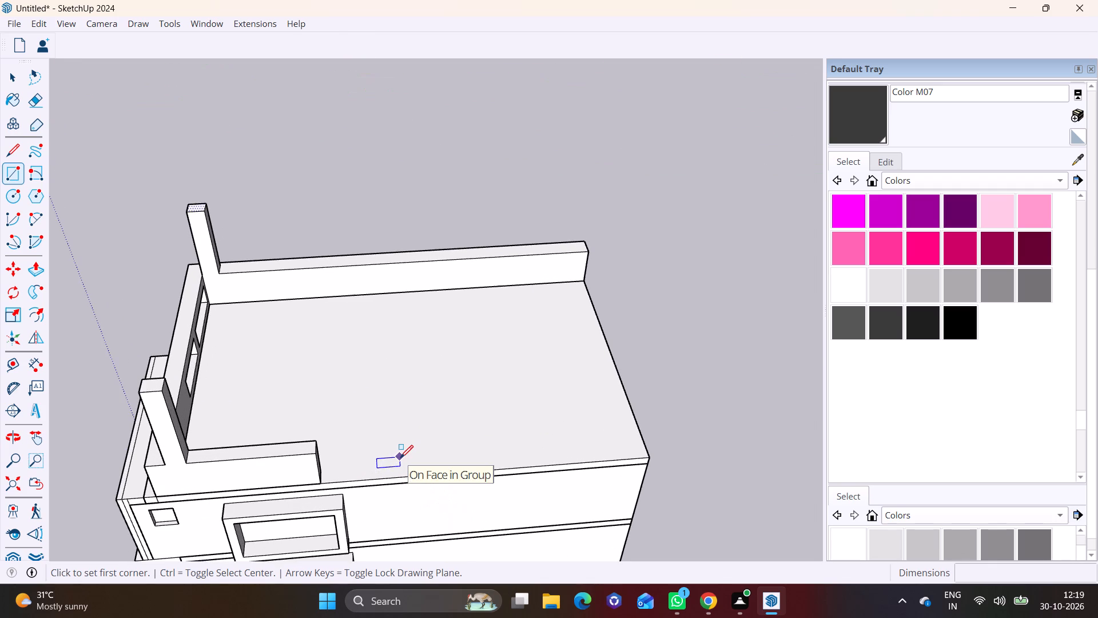
{"action": "left_click", "coordinate": [385, 476]}
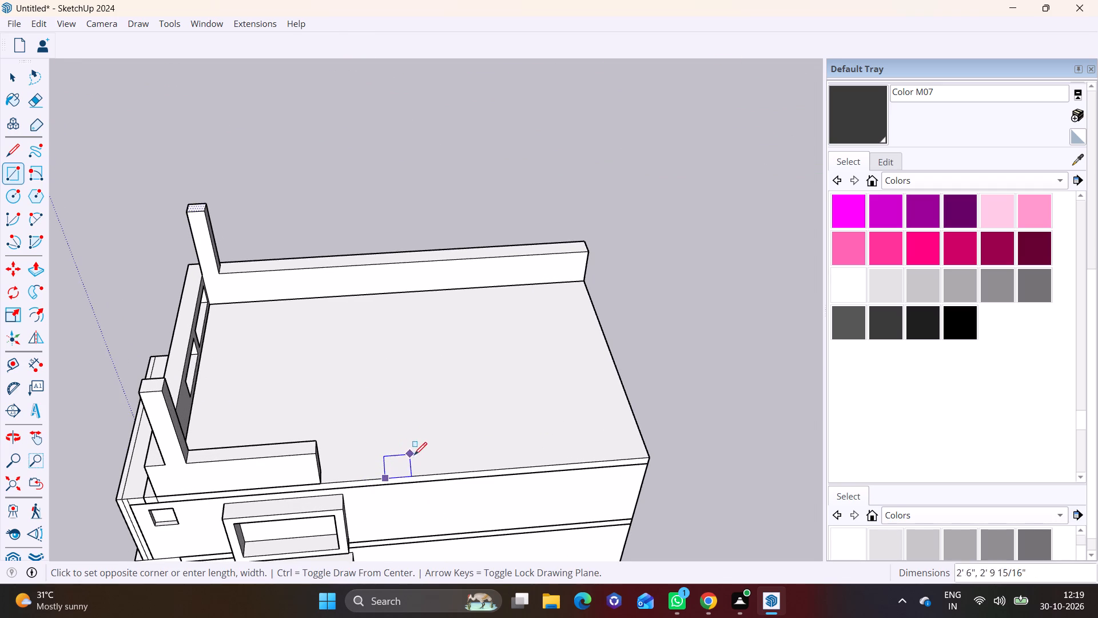
{"action": "left_click", "coordinate": [512, 438]}
{"action": "key", "text": "space"}
Push/Pull the long roof rectangle up about 14' 11" into a block, using the window-side post's top as the height reference.
{"action": "left_click", "coordinate": [457, 457]}
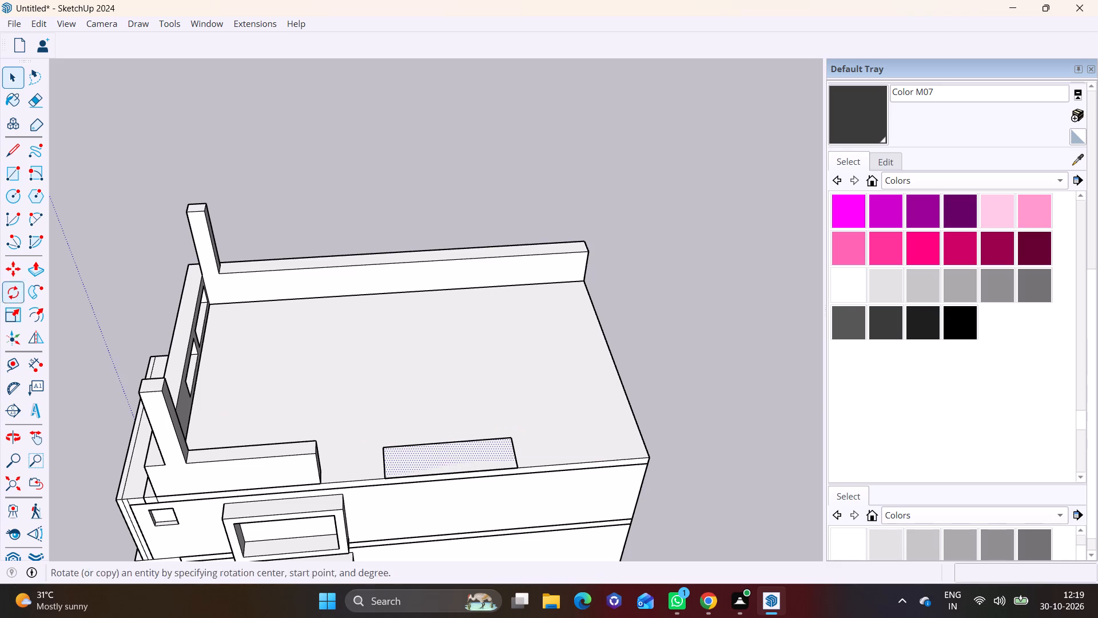
{"action": "left_click", "coordinate": [32, 267]}
{"action": "left_click", "coordinate": [407, 462]}
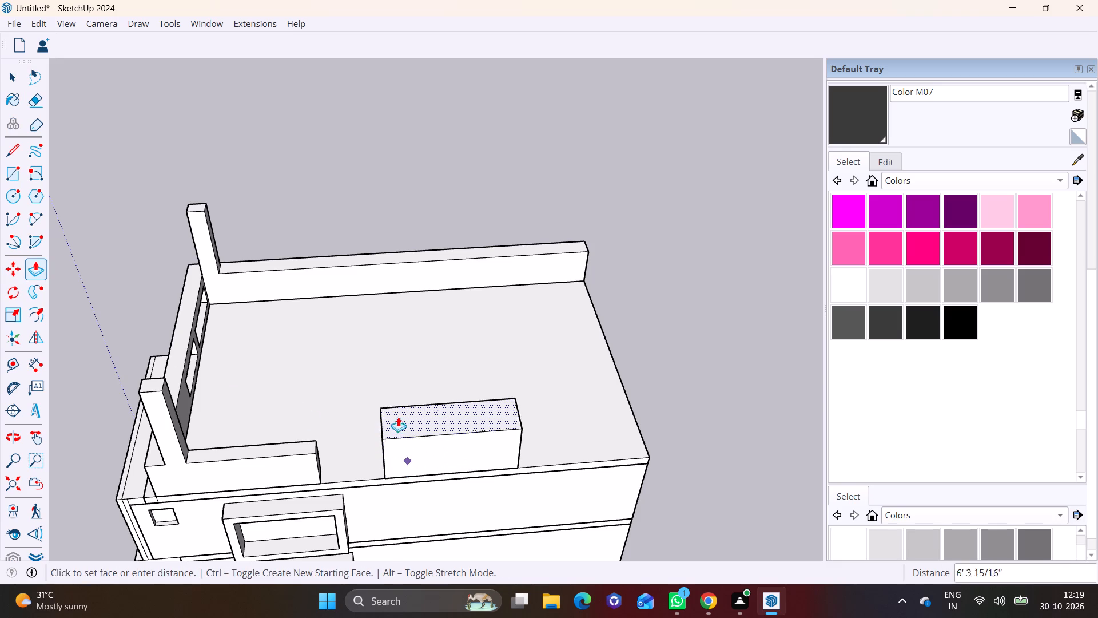
{"action": "left_click", "coordinate": [151, 382]}
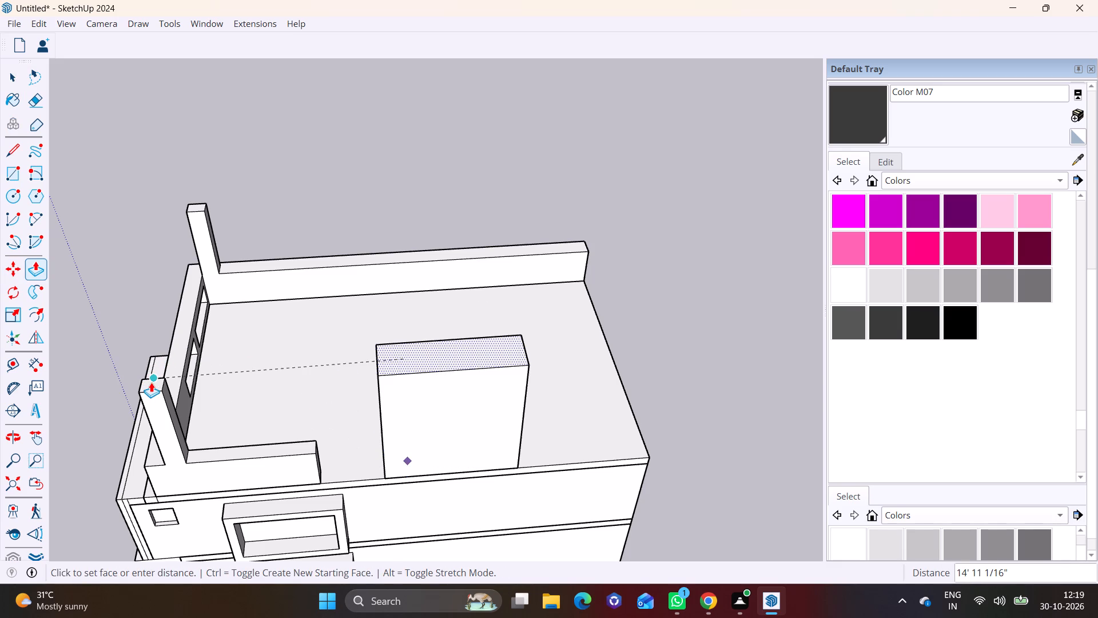
Draw a small rectangle about 8 7/8" by 7 1/8" on the top face of the window-side post.
{"action": "middle_click_drag", "start_coordinate": [428, 374], "coordinate": [488, 204]}
{"action": "scroll", "coordinate": [375, 252], "scroll_direction": "down", "scroll_amount": 2}
{"action": "middle_click_drag", "start_coordinate": [319, 274], "coordinate": [328, 332]}
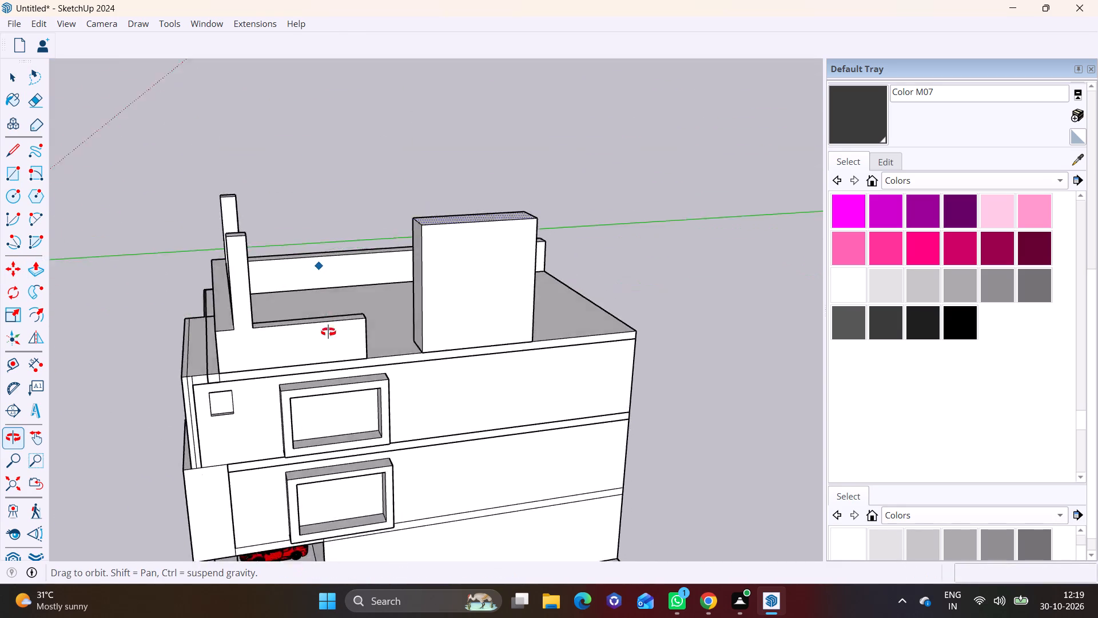
{"action": "middle_click_drag", "start_coordinate": [328, 332], "coordinate": [430, 382]}
{"action": "scroll", "coordinate": [363, 281], "scroll_direction": "up", "scroll_amount": 1}
{"action": "middle_click_drag", "start_coordinate": [367, 286], "coordinate": [301, 390]}
{"action": "scroll", "coordinate": [283, 386], "scroll_direction": "up", "scroll_amount": 1}
{"action": "middle_click_drag", "start_coordinate": [280, 390], "coordinate": [245, 504]}
{"action": "scroll", "coordinate": [245, 504], "scroll_direction": "down", "scroll_amount": 1}
{"action": "middle_click_drag", "start_coordinate": [242, 465], "coordinate": [329, 348], "text": "shift"}
{"action": "scroll", "coordinate": [305, 366], "scroll_direction": "up", "scroll_amount": 3}
{"action": "left_click", "coordinate": [4, 168]}
{"action": "scroll", "coordinate": [331, 409], "scroll_direction": "up", "scroll_amount": 2}
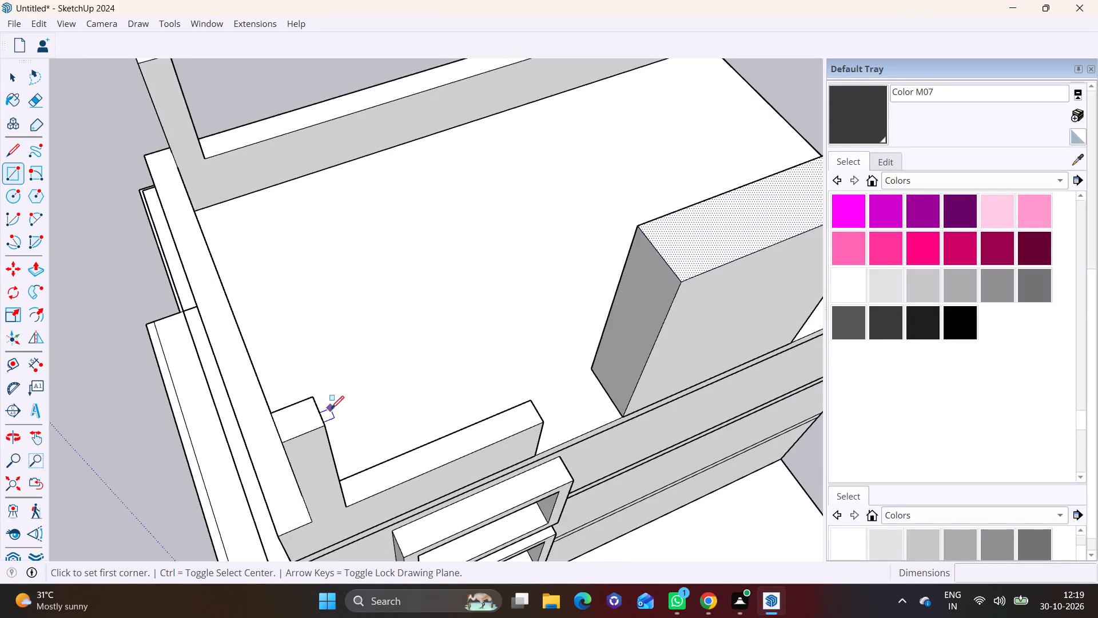
{"action": "scroll", "coordinate": [331, 409], "scroll_direction": "up", "scroll_amount": 3}
{"action": "left_click", "coordinate": [269, 410]}
{"action": "left_click", "coordinate": [300, 425]}
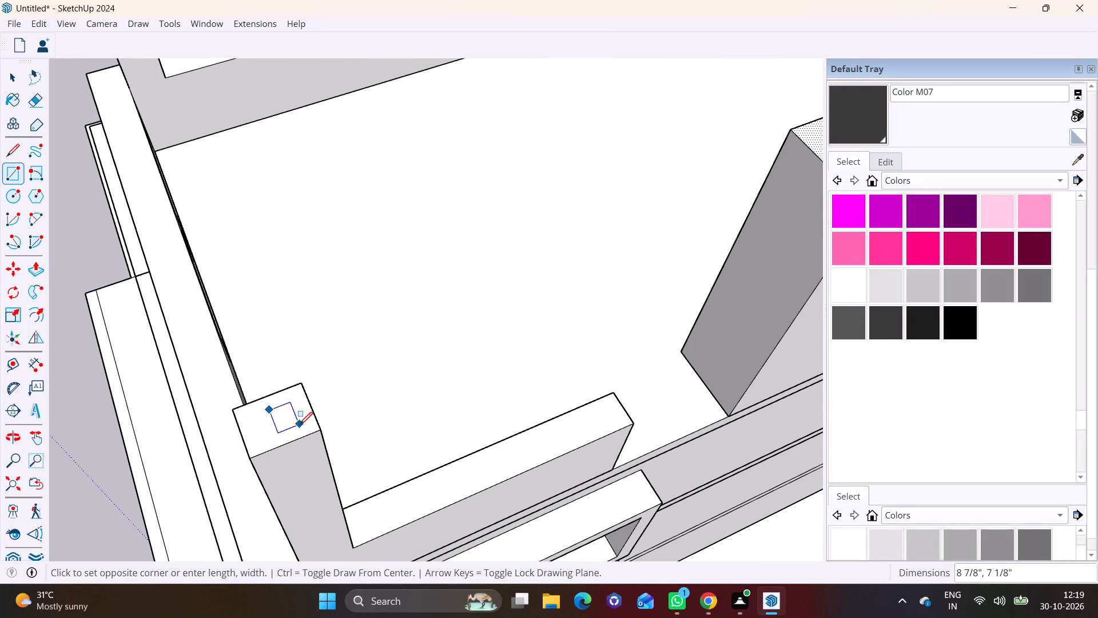
Push/Pull the small rectangle on the window-side post's top up into a thin block.
{"action": "key", "text": "space"}
{"action": "left_click", "coordinate": [284, 412]}
{"action": "left_click", "coordinate": [27, 270]}
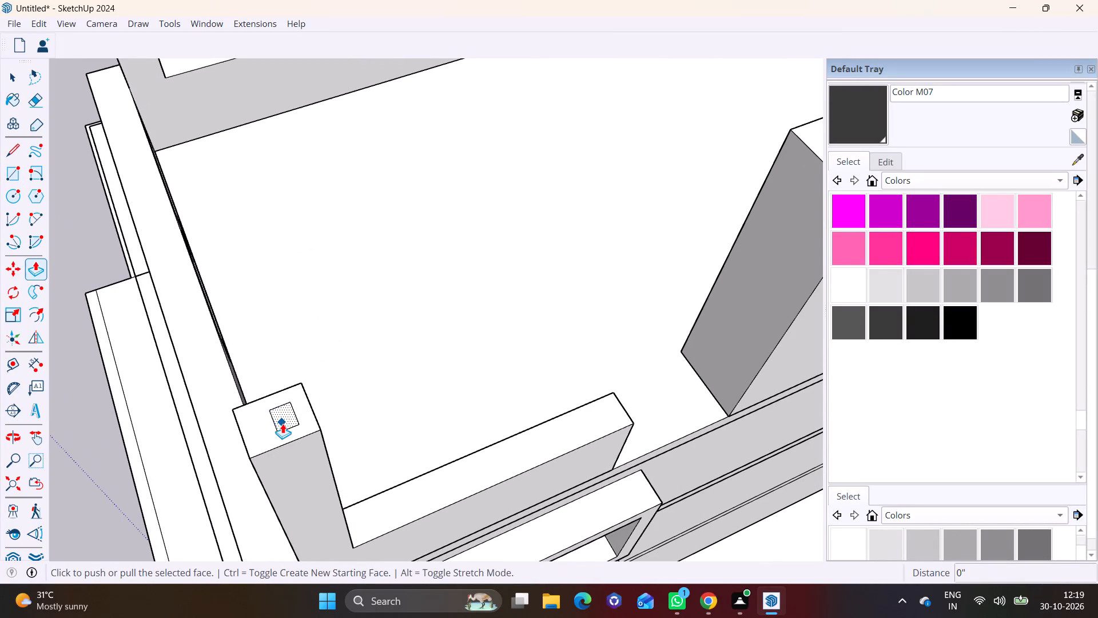
{"action": "left_click", "coordinate": [283, 422]}
{"action": "left_click", "coordinate": [283, 415]}
Push/Pull the thin block's front face outward in stages until it overhangs the post above the windowed parapet.
{"action": "middle_click_drag", "start_coordinate": [317, 415], "coordinate": [344, 415]}
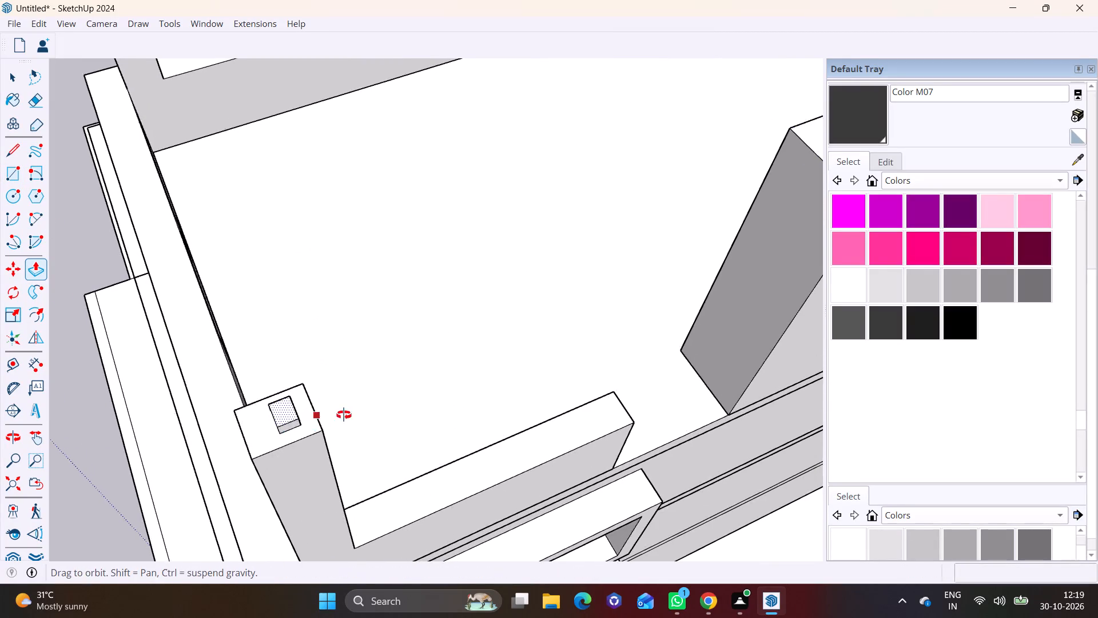
{"action": "middle_click_drag", "start_coordinate": [344, 415], "coordinate": [574, 315]}
{"action": "scroll", "coordinate": [559, 334], "scroll_direction": "up", "scroll_amount": 3}
{"action": "key", "text": "space"}
{"action": "left_click", "coordinate": [575, 256]}
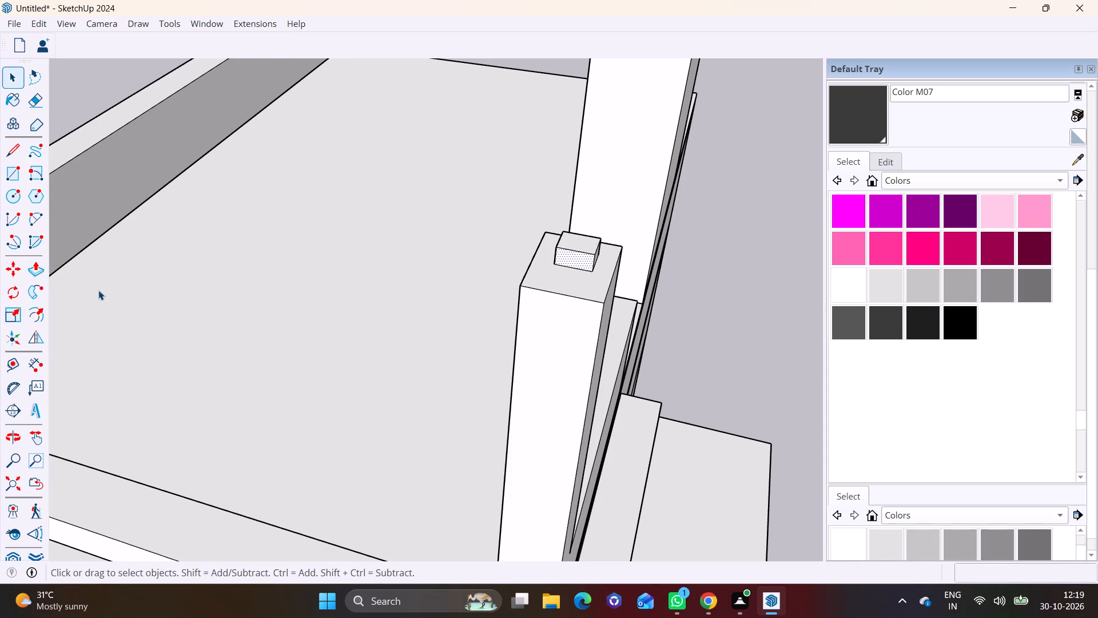
{"action": "left_click", "coordinate": [27, 266]}
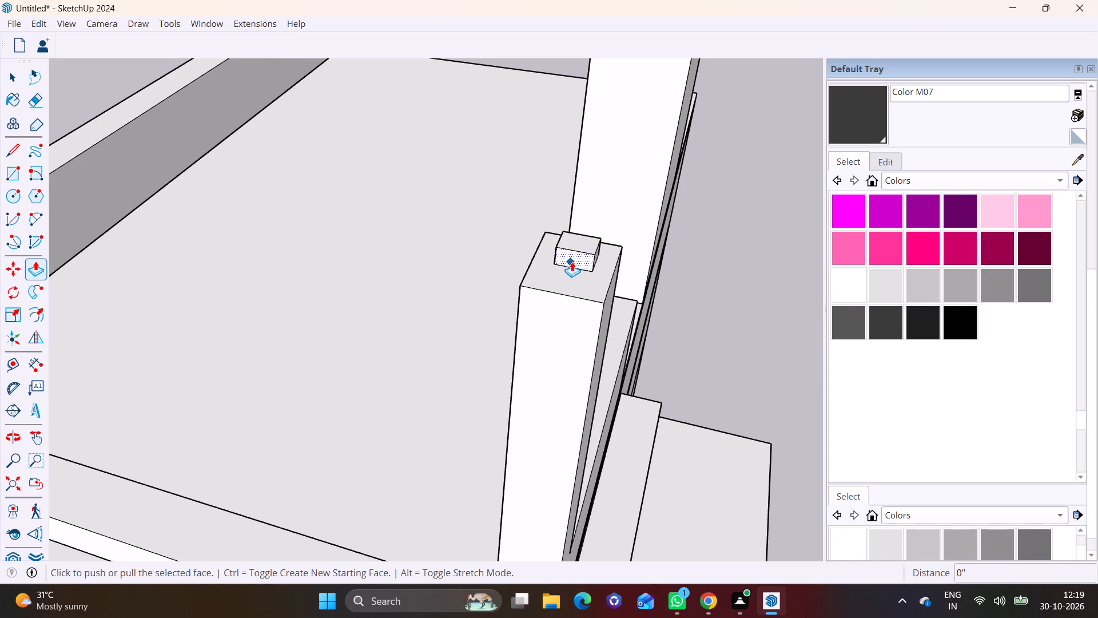
{"action": "left_click", "coordinate": [572, 262]}
{"action": "left_click", "coordinate": [510, 322]}
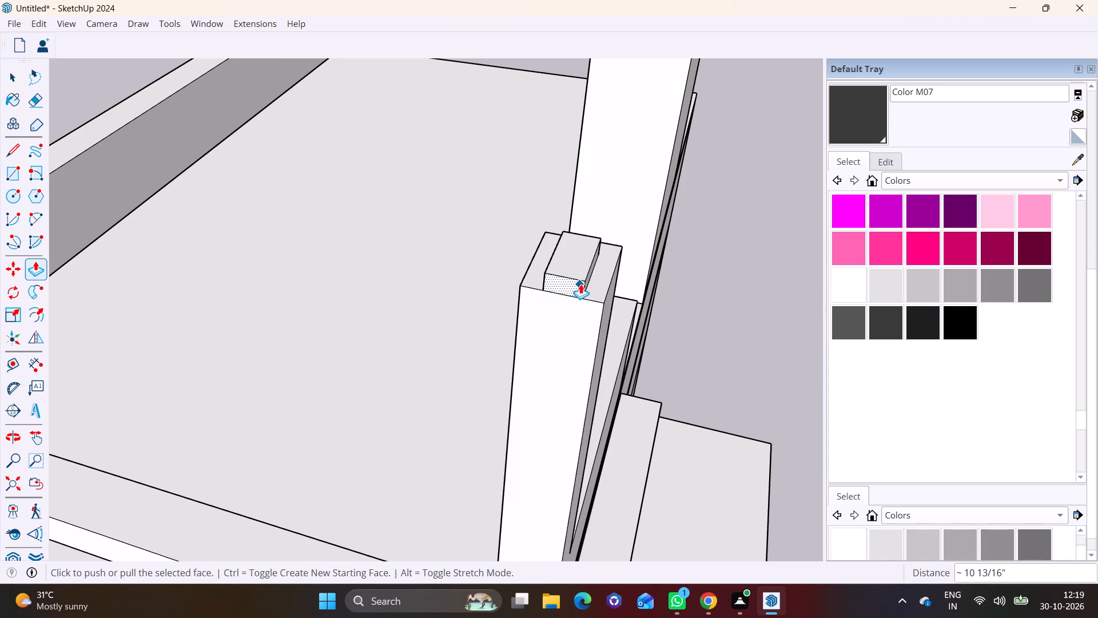
{"action": "left_click", "coordinate": [576, 283]}
{"action": "left_click", "coordinate": [519, 314]}
{"action": "left_click", "coordinate": [567, 289]}
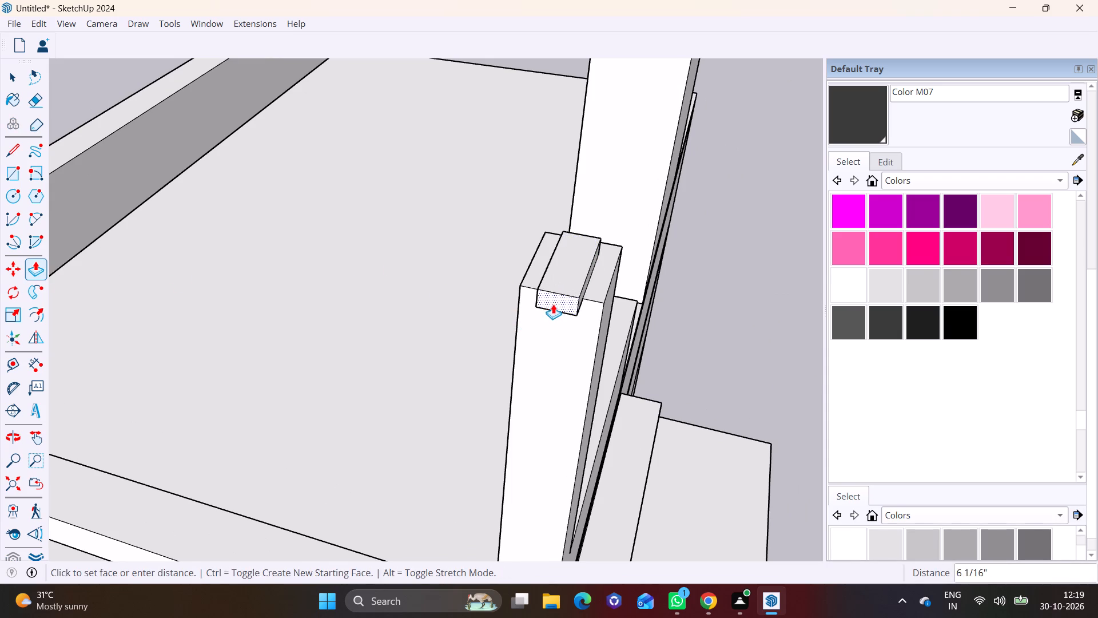
{"action": "left_click", "coordinate": [540, 312]}
{"action": "key", "text": "space"}
Push/Pull the thin block's long outer side face outward, first about 4 11/16" and again about 1' 4 3/4", past the post's side.
{"action": "middle_click_drag", "start_coordinate": [554, 320], "coordinate": [258, 238]}
{"action": "scroll", "coordinate": [526, 300], "scroll_direction": "up", "scroll_amount": 1}
{"action": "key", "text": "space"}
{"action": "left_click", "coordinate": [499, 298]}
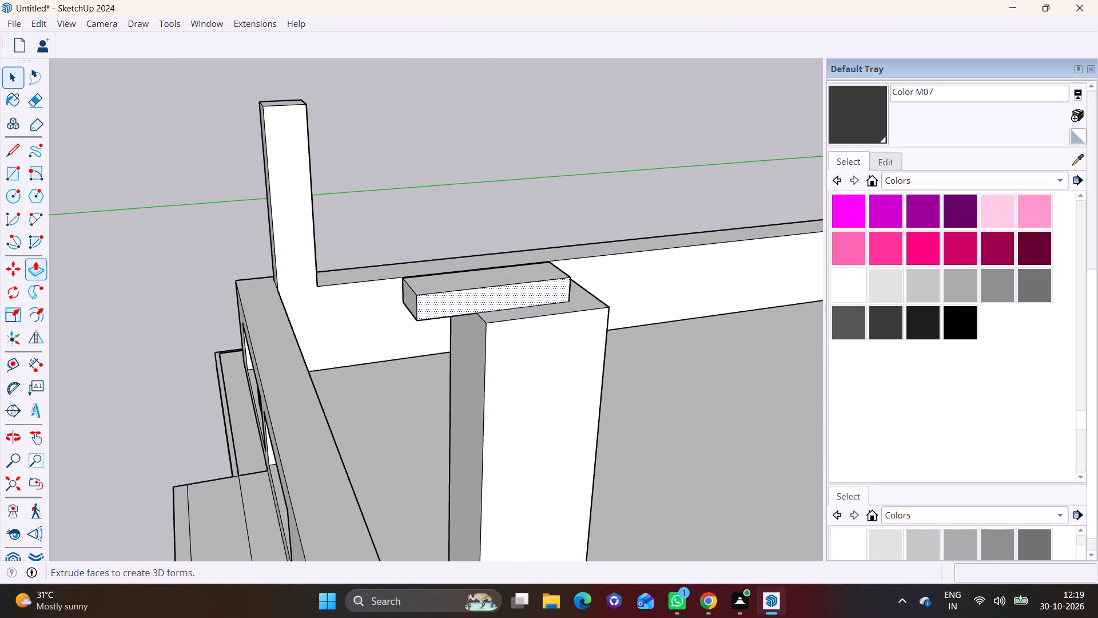
{"action": "left_click", "coordinate": [34, 266]}
{"action": "left_click", "coordinate": [447, 304]}
{"action": "left_click", "coordinate": [471, 327]}
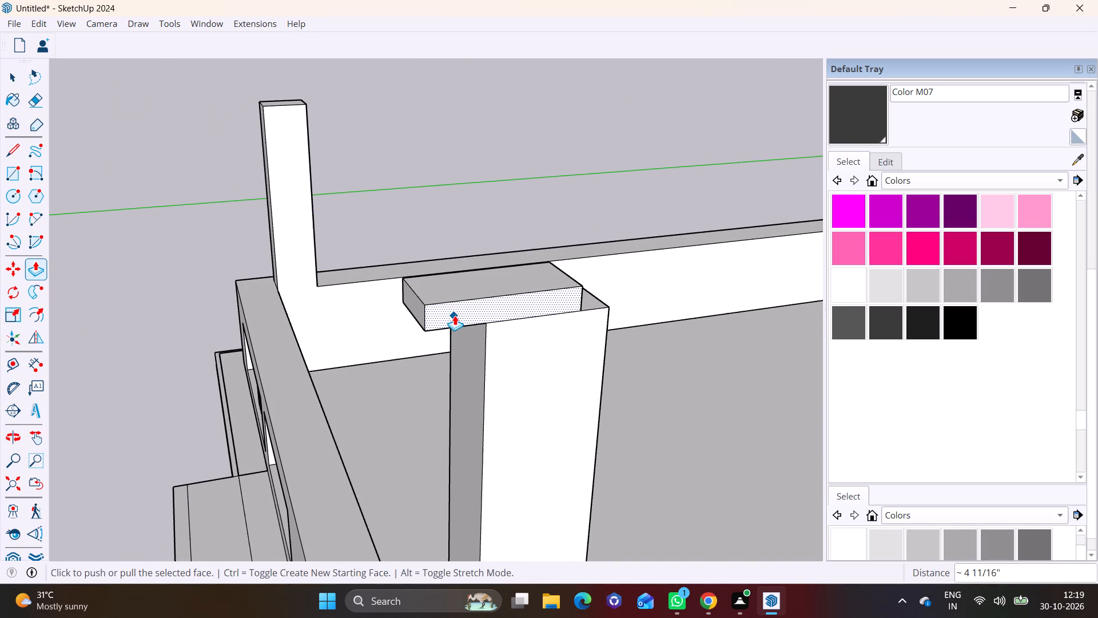
{"action": "left_click", "coordinate": [455, 315]}
{"action": "left_click", "coordinate": [504, 344]}
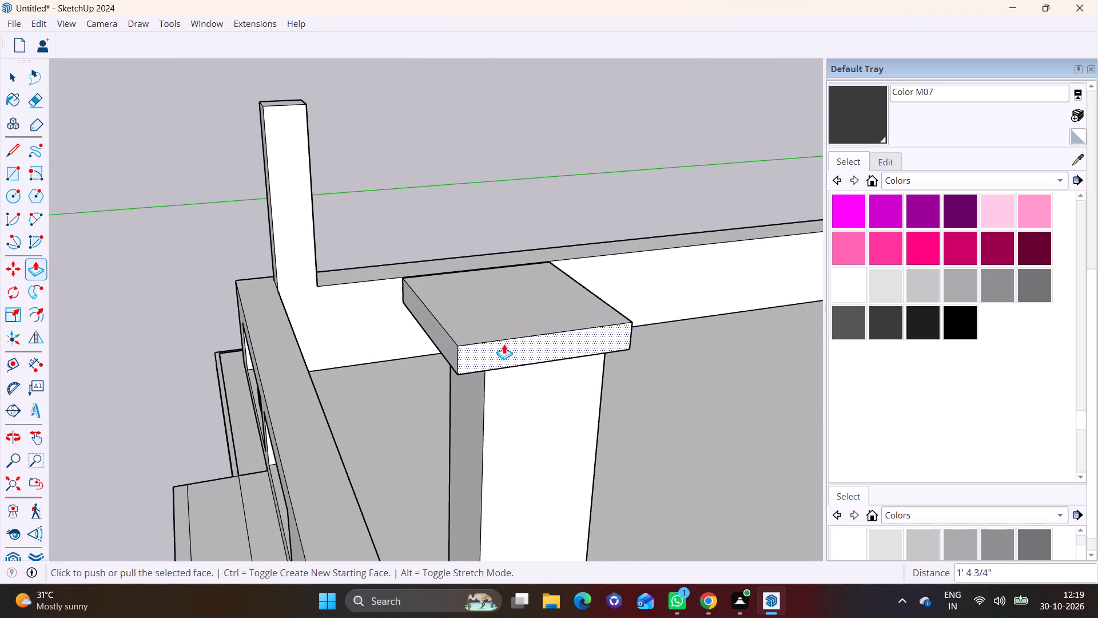
{"action": "key", "text": "space"}
Push/Pull the cap block's rear end face in stages toward the rear block, with a final pull of about 4' 8 15/16".
{"action": "scroll", "coordinate": [600, 331], "scroll_direction": "up", "scroll_amount": 1}
{"action": "middle_click_drag", "start_coordinate": [585, 331], "coordinate": [251, 332]}
{"action": "left_click", "coordinate": [560, 369]}
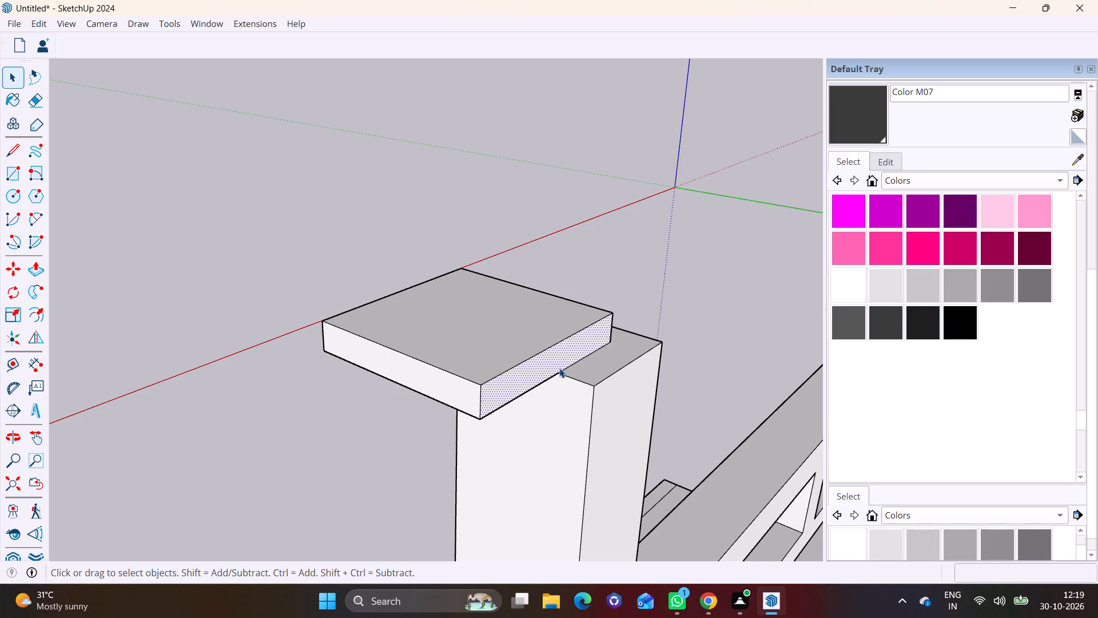
{"action": "scroll", "coordinate": [559, 368], "scroll_direction": "down", "scroll_amount": 2}
{"action": "middle_click_drag", "start_coordinate": [559, 368], "coordinate": [384, 271], "text": "shift"}
{"action": "left_click", "coordinate": [39, 271]}
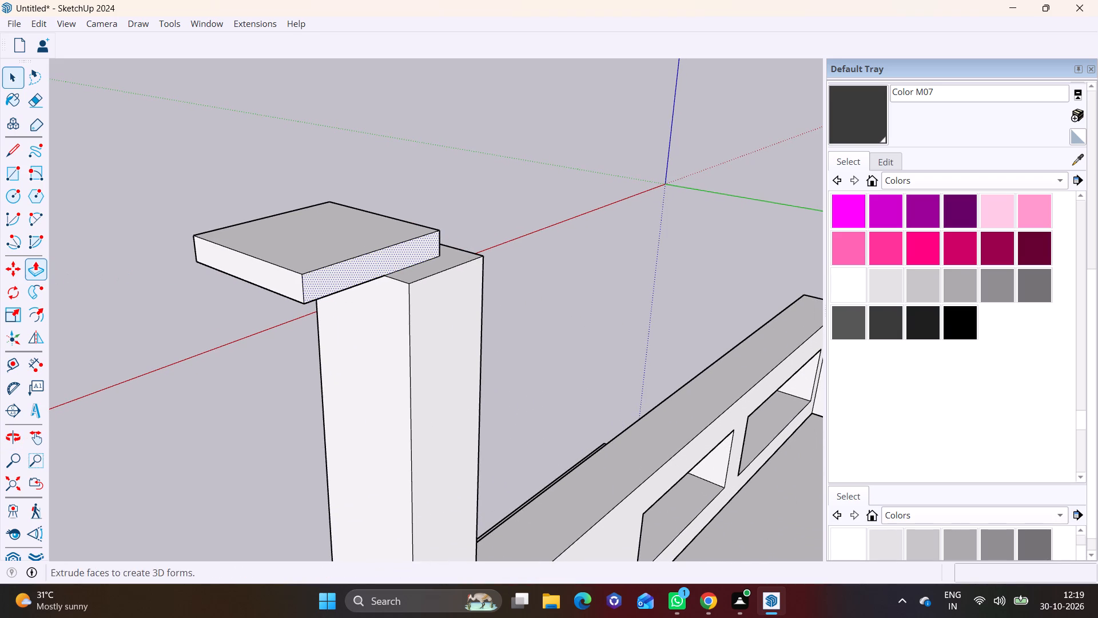
{"action": "left_click", "coordinate": [310, 274]}
{"action": "left_click_drag", "start_coordinate": [356, 287], "coordinate": [531, 363]}
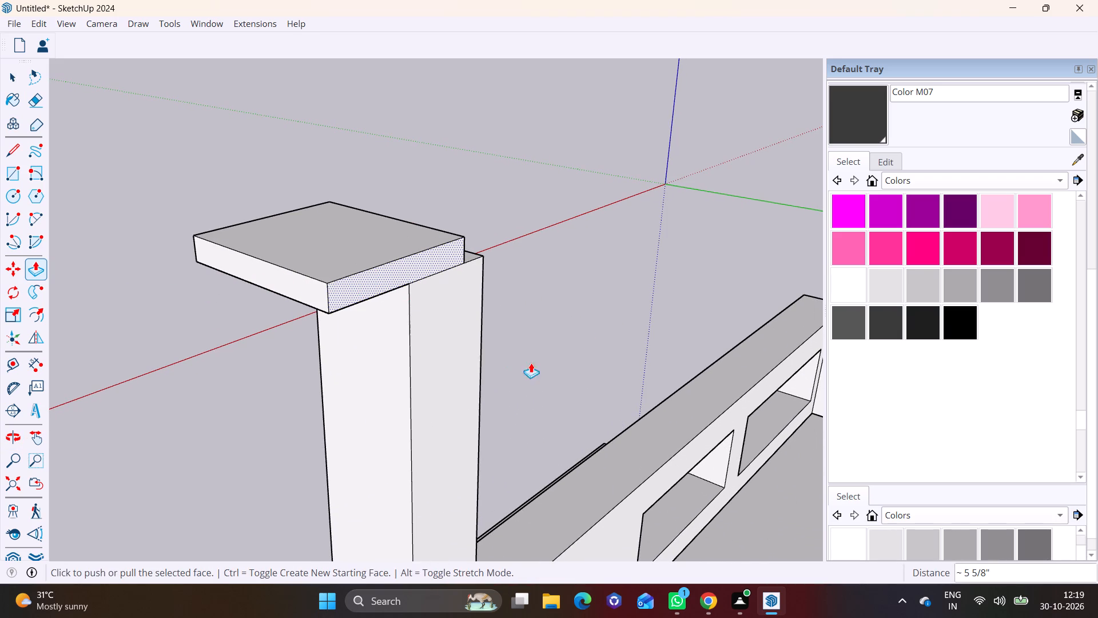
{"action": "left_click_drag", "start_coordinate": [531, 363], "coordinate": [594, 385]}
{"action": "left_click_drag", "start_coordinate": [368, 286], "coordinate": [649, 402]}
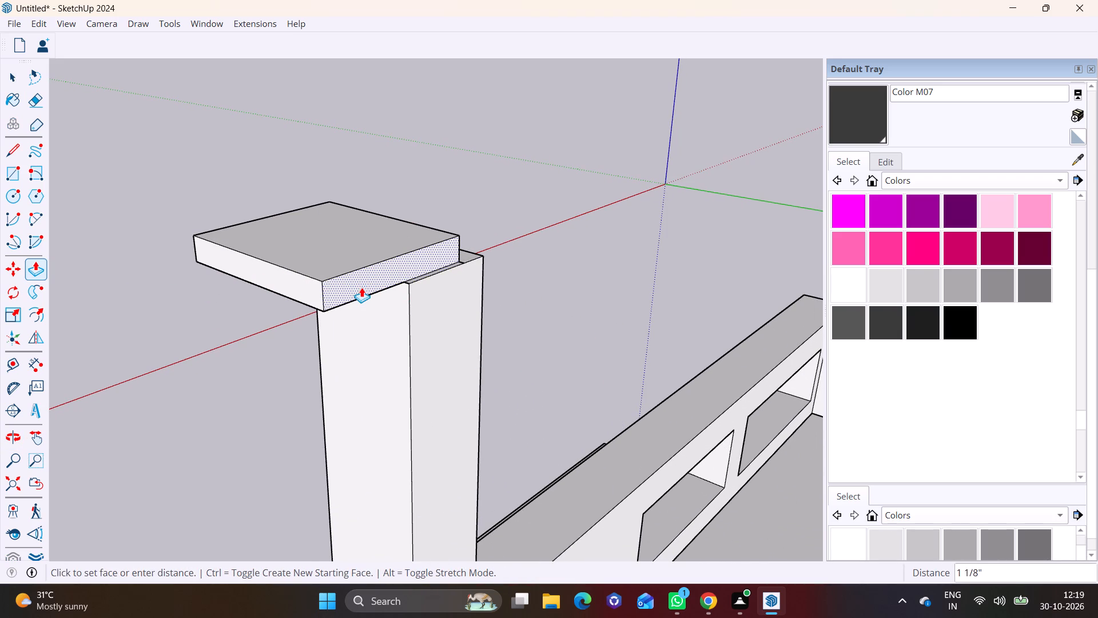
{"action": "left_click_drag", "start_coordinate": [360, 287], "coordinate": [487, 380]}
{"action": "left_click_drag", "start_coordinate": [348, 288], "coordinate": [714, 409]}
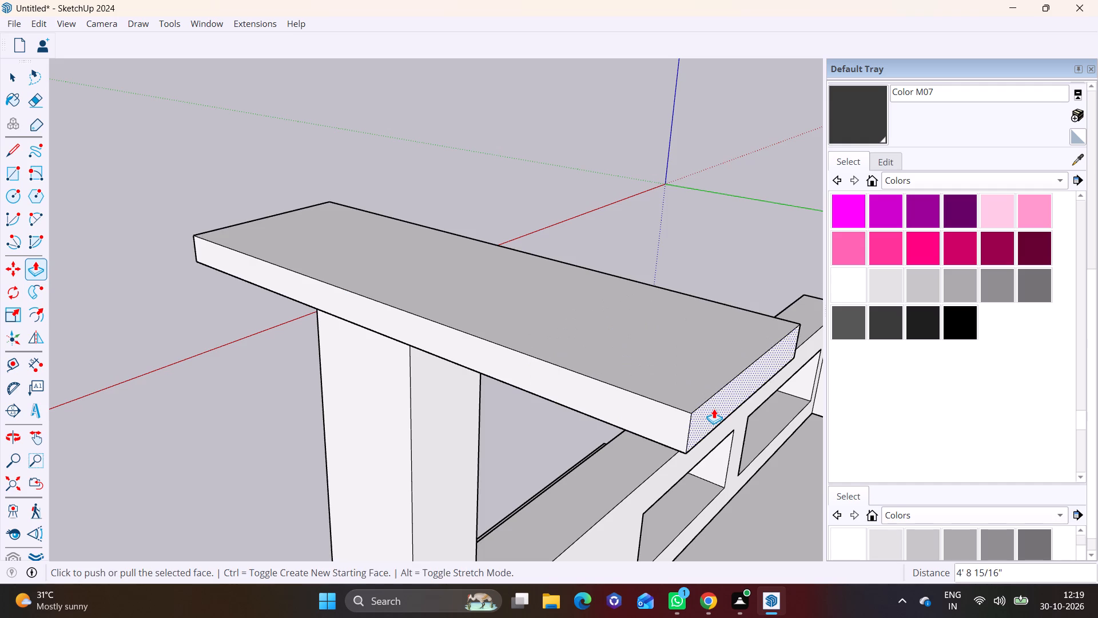
Push/Pull the beam's rear end face further, about 7' 3 15/16" and once more, until it reaches the rear block.
{"action": "scroll", "coordinate": [714, 409], "scroll_direction": "down", "scroll_amount": 11}
{"action": "middle_click_drag", "start_coordinate": [714, 409], "coordinate": [498, 328], "text": "shift"}
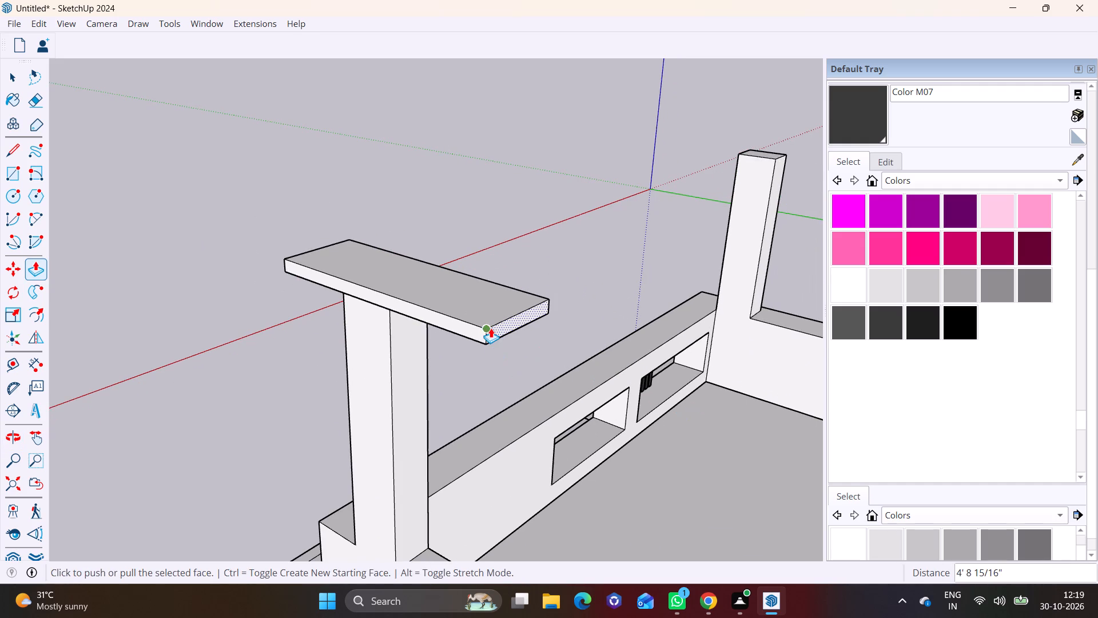
{"action": "left_click_drag", "start_coordinate": [494, 325], "coordinate": [797, 496]}
{"action": "scroll", "coordinate": [699, 453], "scroll_direction": "down", "scroll_amount": 9}
{"action": "middle_click_drag", "start_coordinate": [603, 434], "coordinate": [328, 387], "text": "shift"}
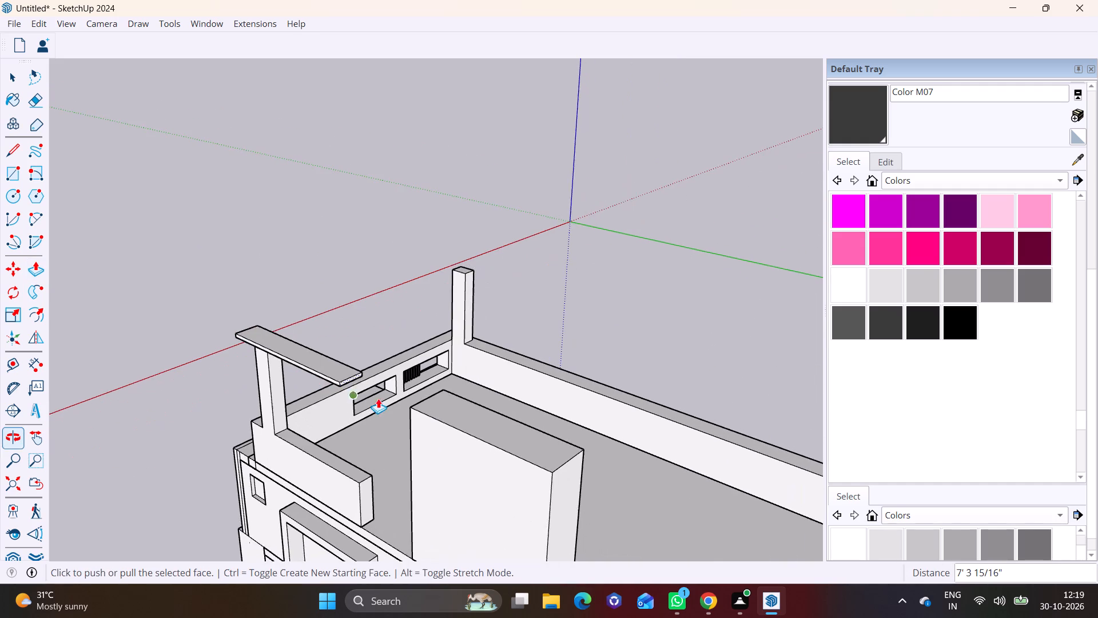
{"action": "scroll", "coordinate": [289, 363], "scroll_direction": "up", "scroll_amount": 3}
{"action": "left_click_drag", "start_coordinate": [370, 385], "coordinate": [449, 466]}
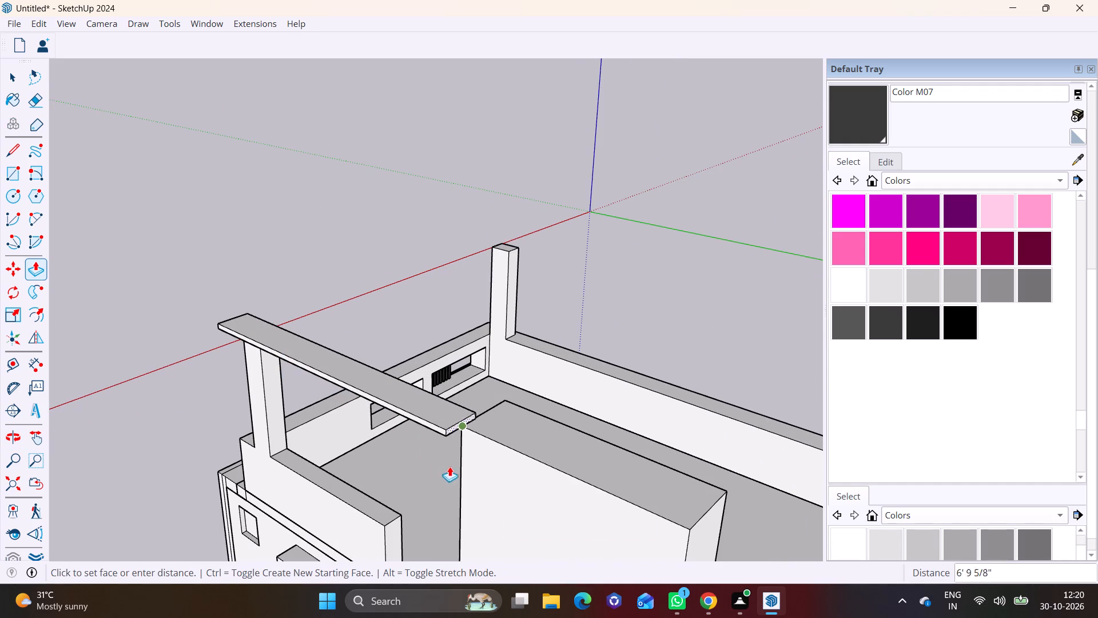
{"action": "left_click_drag", "start_coordinate": [449, 466], "coordinate": [459, 476]}
{"action": "left_click", "coordinate": [459, 476]}
{"action": "key", "text": "space"}
Examine from several sides how the beam lines up with the window-side post and the rear block.
{"action": "middle_click_drag", "start_coordinate": [476, 469], "coordinate": [599, 413]}
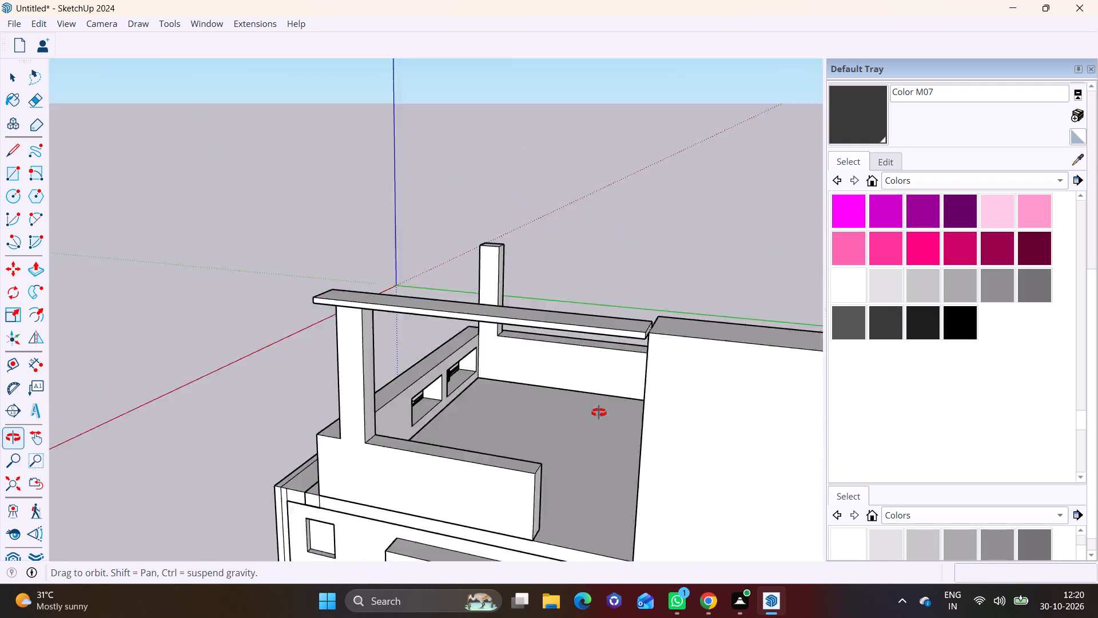
{"action": "middle_click_drag", "start_coordinate": [599, 413], "coordinate": [624, 388]}
{"action": "middle_click_drag", "start_coordinate": [605, 357], "coordinate": [305, 419], "text": "shift"}
{"action": "middle_click_drag", "start_coordinate": [344, 395], "coordinate": [405, 324]}
{"action": "scroll", "coordinate": [316, 310], "scroll_direction": "up", "scroll_amount": 3}
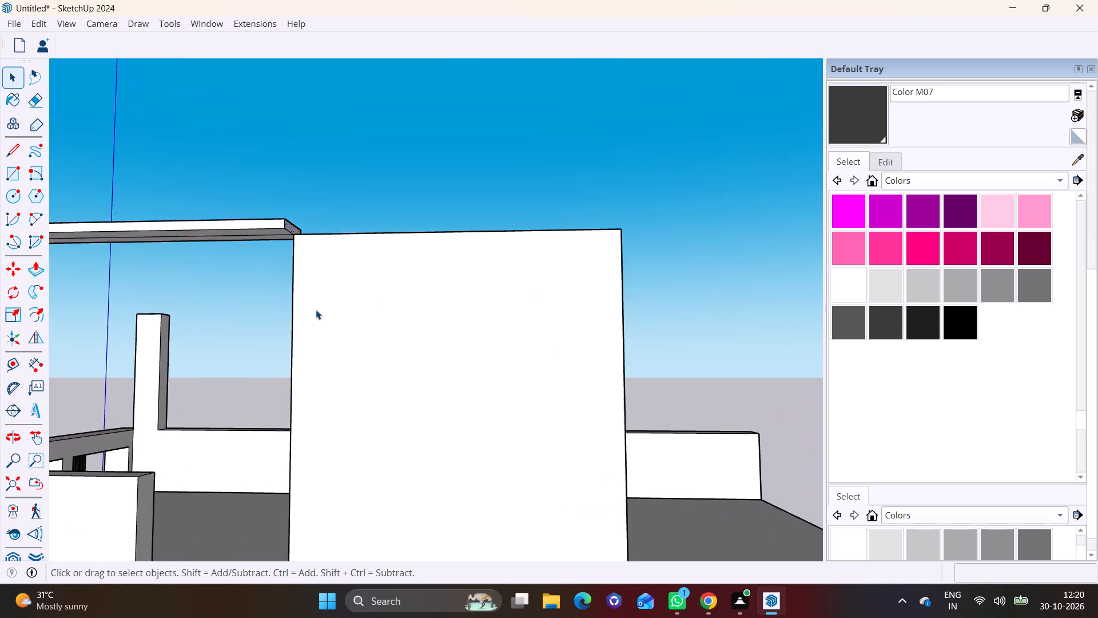
{"action": "middle_click_drag", "start_coordinate": [316, 310], "coordinate": [585, 427]}
{"action": "middle_click_drag", "start_coordinate": [585, 428], "coordinate": [468, 343], "text": "shift"}
{"action": "middle_click_drag", "start_coordinate": [356, 385], "coordinate": [409, 418]}
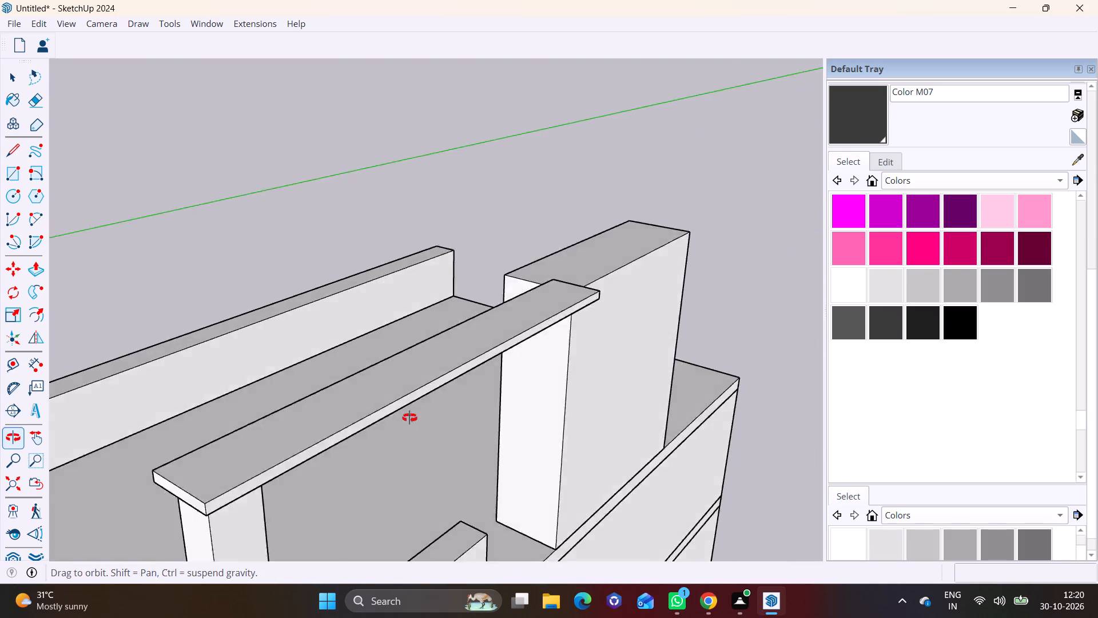
{"action": "middle_click_drag", "start_coordinate": [409, 418], "coordinate": [486, 389]}
{"action": "scroll", "coordinate": [486, 389], "scroll_direction": "down", "scroll_amount": 1}
{"action": "scroll", "coordinate": [637, 328], "scroll_direction": "up", "scroll_amount": 2}
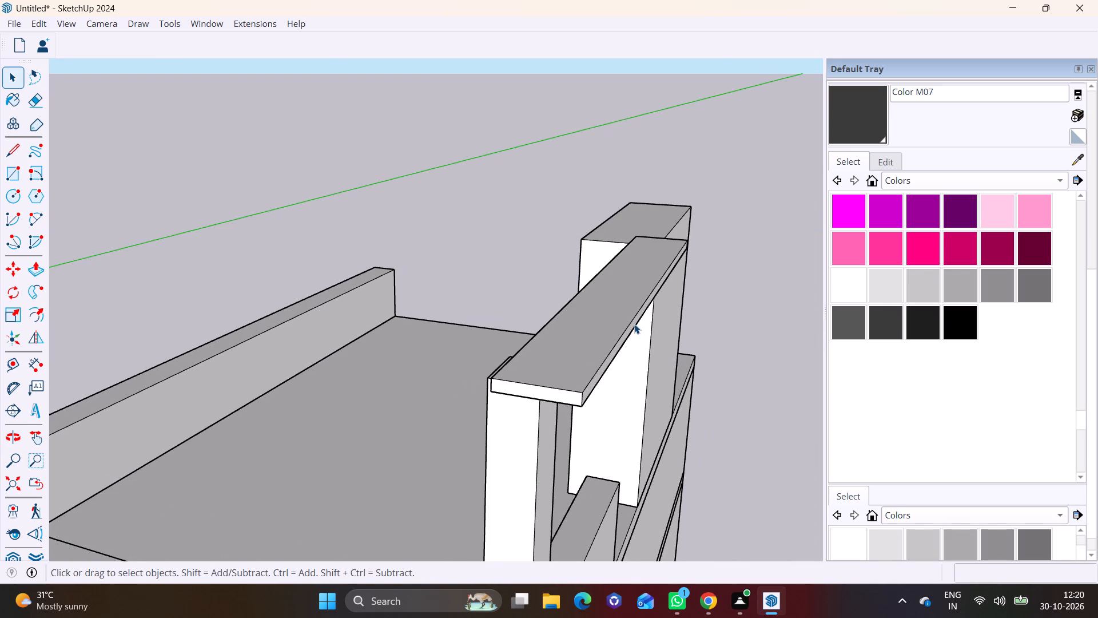
{"action": "scroll", "coordinate": [634, 324], "scroll_direction": "up", "scroll_amount": 1}
{"action": "middle_click_drag", "start_coordinate": [634, 324], "coordinate": [150, 328]}
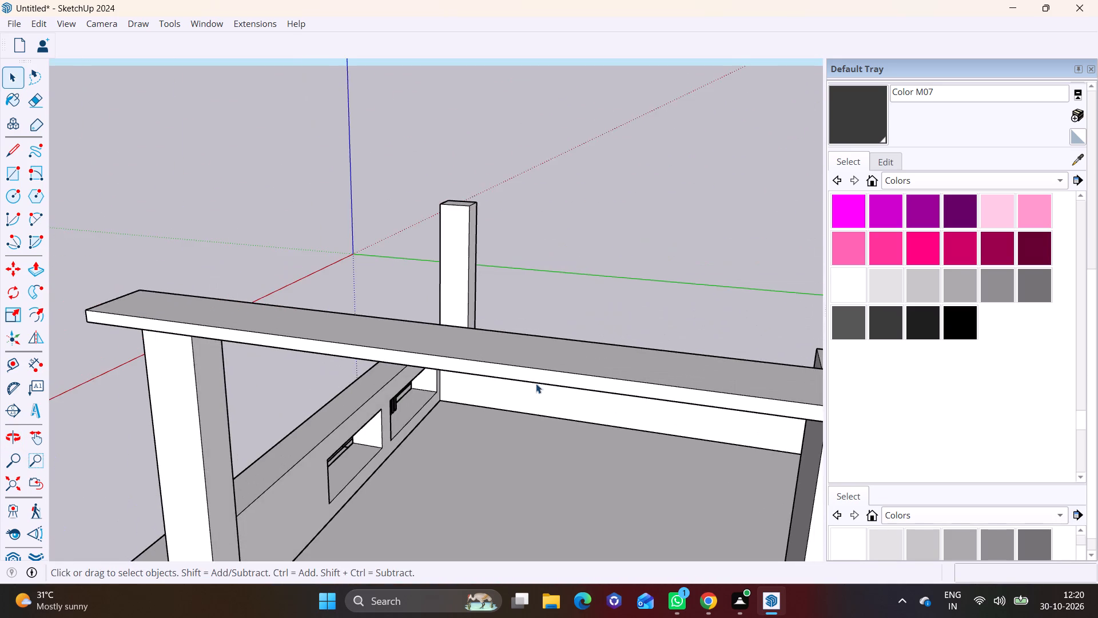
Push/Pull the beam's long outer face inward about 1' 4 3/4", flush with the rear block's outer face.
{"action": "scroll", "coordinate": [536, 383], "scroll_direction": "down", "scroll_amount": 2}
{"action": "middle_click_drag", "start_coordinate": [659, 402], "coordinate": [329, 354]}
{"action": "scroll", "coordinate": [329, 354], "scroll_direction": "down", "scroll_amount": 1, "text": "shift"}
{"action": "scroll", "coordinate": [376, 354], "scroll_direction": "up", "scroll_amount": 3}
{"action": "middle_click_drag", "start_coordinate": [628, 395], "coordinate": [451, 431]}
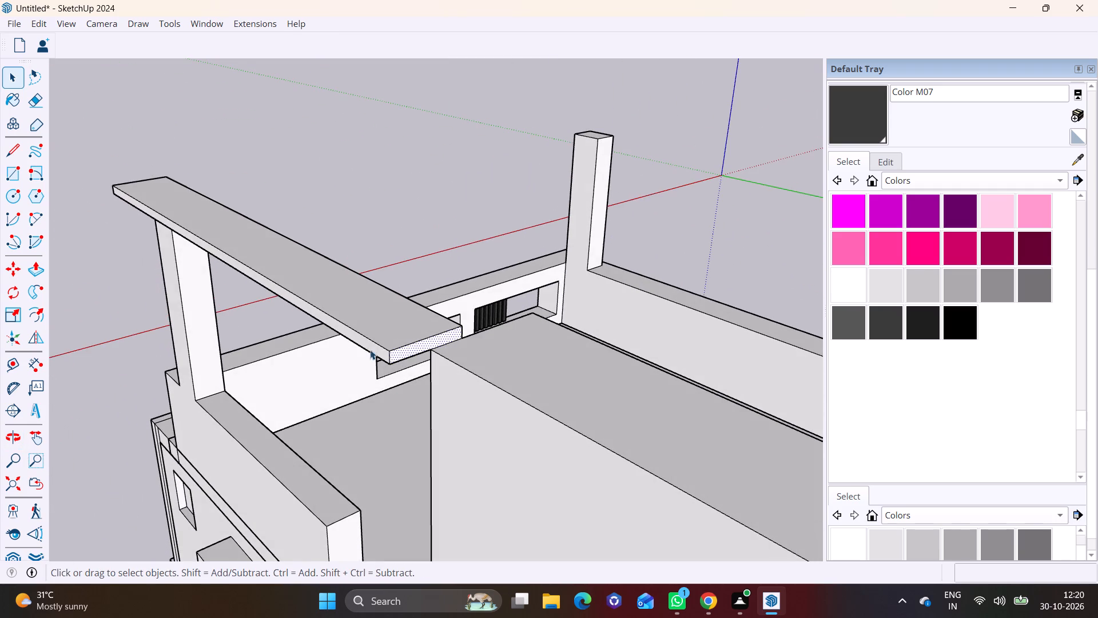
{"action": "left_click", "coordinate": [375, 350]}
{"action": "left_click", "coordinate": [24, 267]}
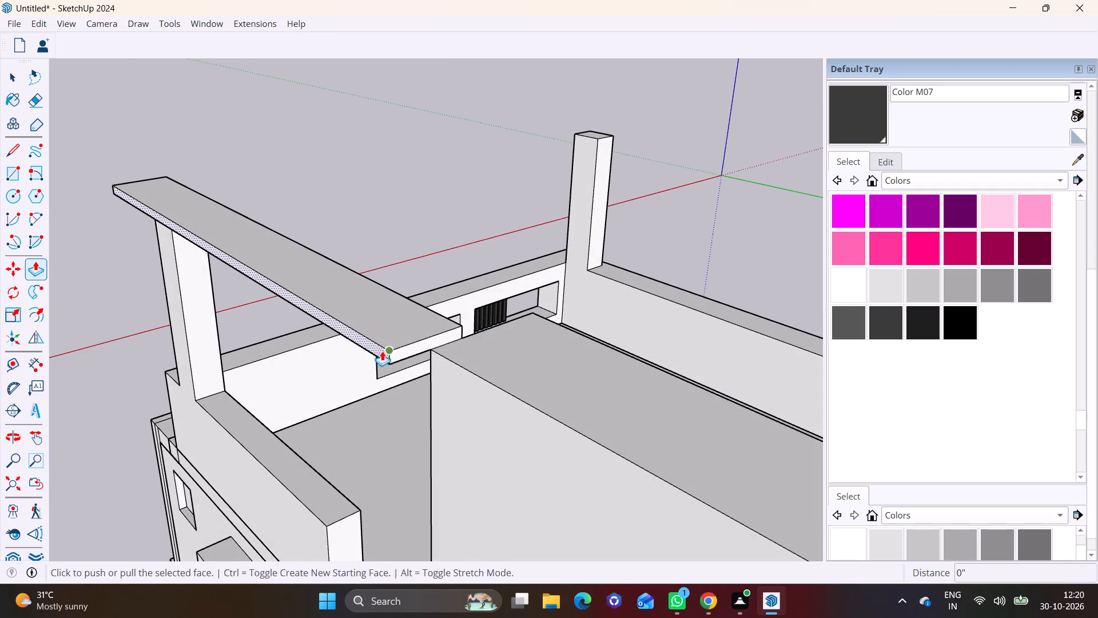
{"action": "left_click", "coordinate": [377, 351]}
{"action": "left_click", "coordinate": [428, 358]}
Push/Pull the beam's long inner face about 33' 9 1/4" across the roof, past the opposite post, to form a canopy slab.
{"action": "middle_click_drag", "start_coordinate": [341, 306], "coordinate": [144, 357]}
{"action": "scroll", "coordinate": [129, 258], "scroll_direction": "up", "scroll_amount": 1}
{"action": "middle_click_drag", "start_coordinate": [129, 255], "coordinate": [309, 344], "text": "shift"}
{"action": "middle_click_drag", "start_coordinate": [343, 360], "coordinate": [132, 334]}
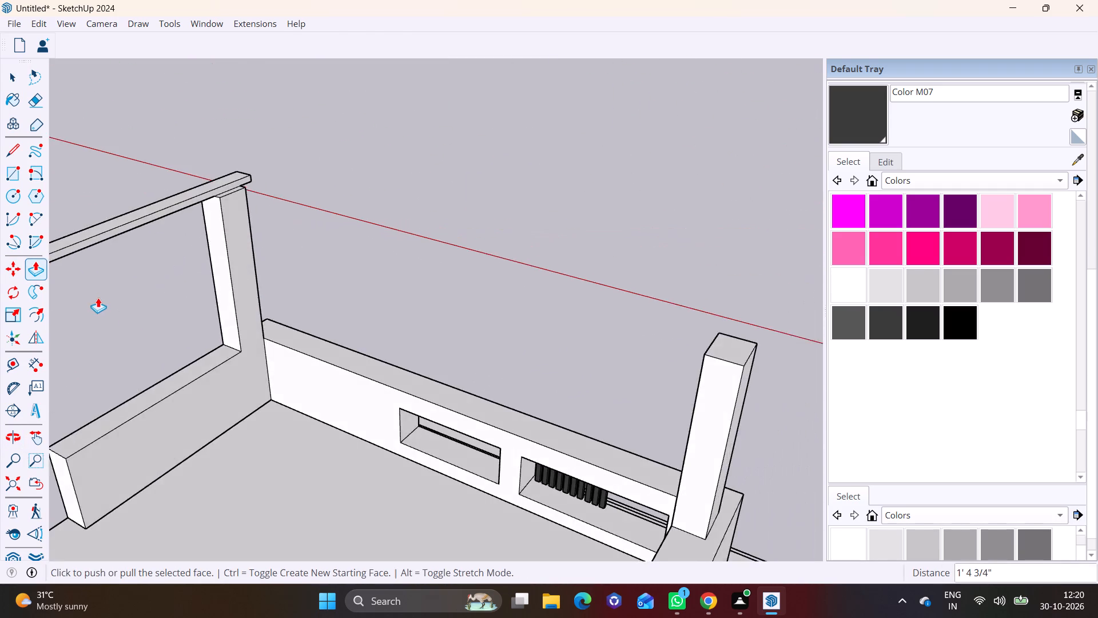
{"action": "scroll", "coordinate": [96, 287], "scroll_direction": "up", "scroll_amount": 2}
{"action": "scroll", "coordinate": [155, 287], "scroll_direction": "up", "scroll_amount": 1}
{"action": "key", "text": "space"}
{"action": "key", "text": "space"}
{"action": "key", "text": "space"}
{"action": "key", "text": "space"}
{"action": "key", "text": "space"}
{"action": "middle_click_drag", "start_coordinate": [156, 287], "coordinate": [283, 388]}
{"action": "middle_click_drag", "start_coordinate": [277, 390], "coordinate": [210, 300]}
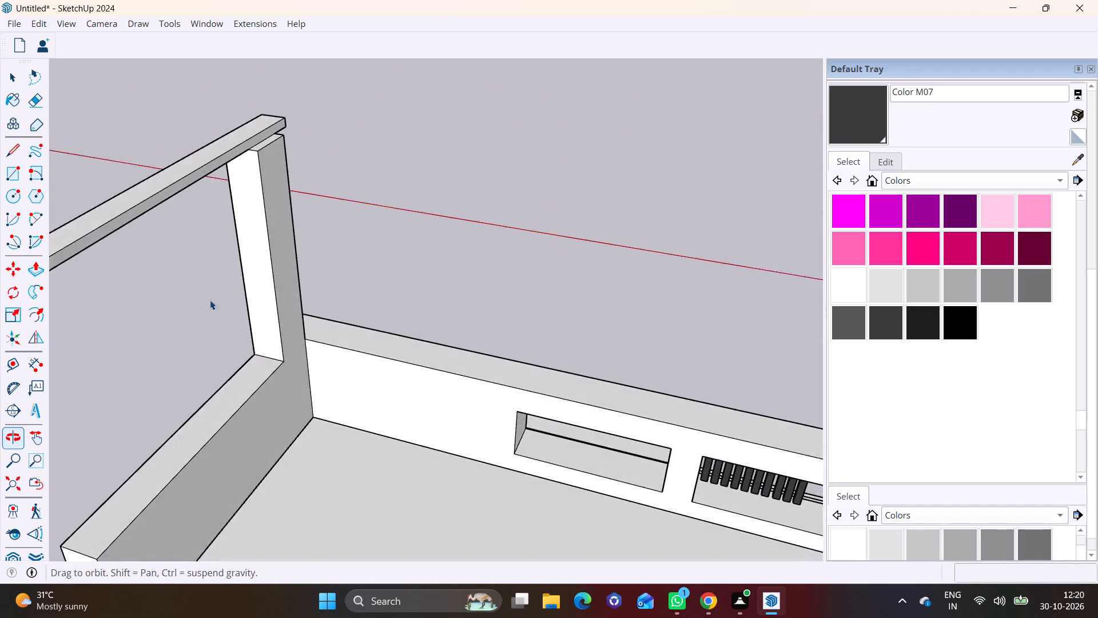
{"action": "middle_click_drag", "start_coordinate": [210, 300], "coordinate": [210, 300]}
{"action": "middle_click_drag", "start_coordinate": [219, 304], "coordinate": [368, 405], "text": "shift"}
{"action": "scroll", "coordinate": [315, 344], "scroll_direction": "up", "scroll_amount": 3}
{"action": "middle_click_drag", "start_coordinate": [339, 373], "coordinate": [273, 299]}
{"action": "left_click", "coordinate": [220, 169]}
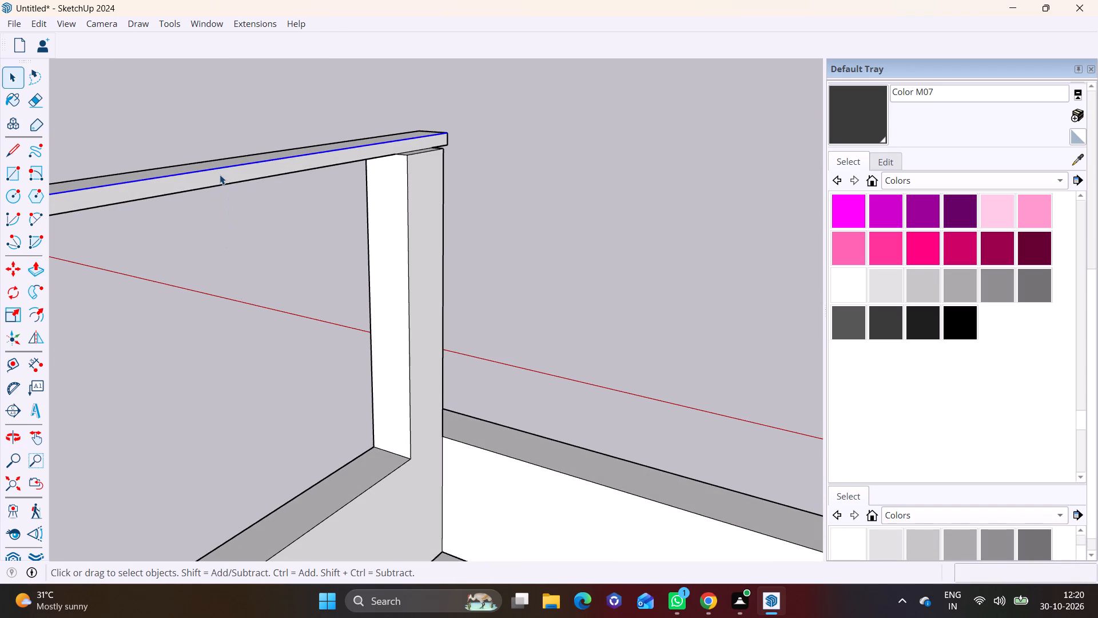
{"action": "left_click", "coordinate": [220, 176]}
{"action": "left_click", "coordinate": [33, 267]}
{"action": "left_click", "coordinate": [107, 190]}
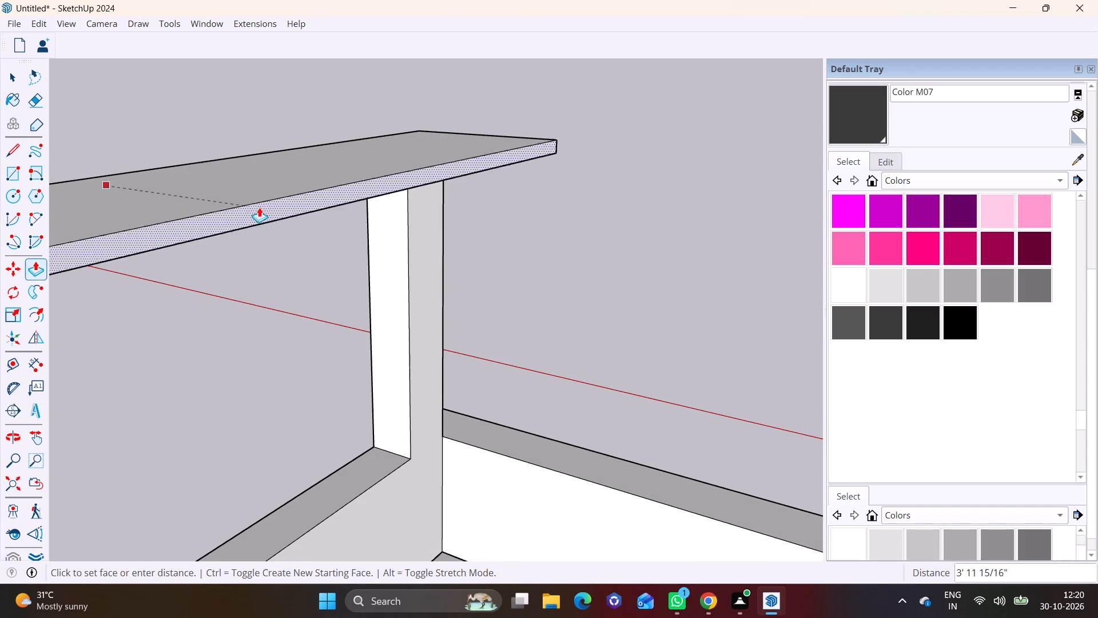
{"action": "scroll", "coordinate": [592, 298], "scroll_direction": "down", "scroll_amount": 13}
{"action": "middle_click_drag", "start_coordinate": [618, 352], "coordinate": [411, 279], "text": "shift"}
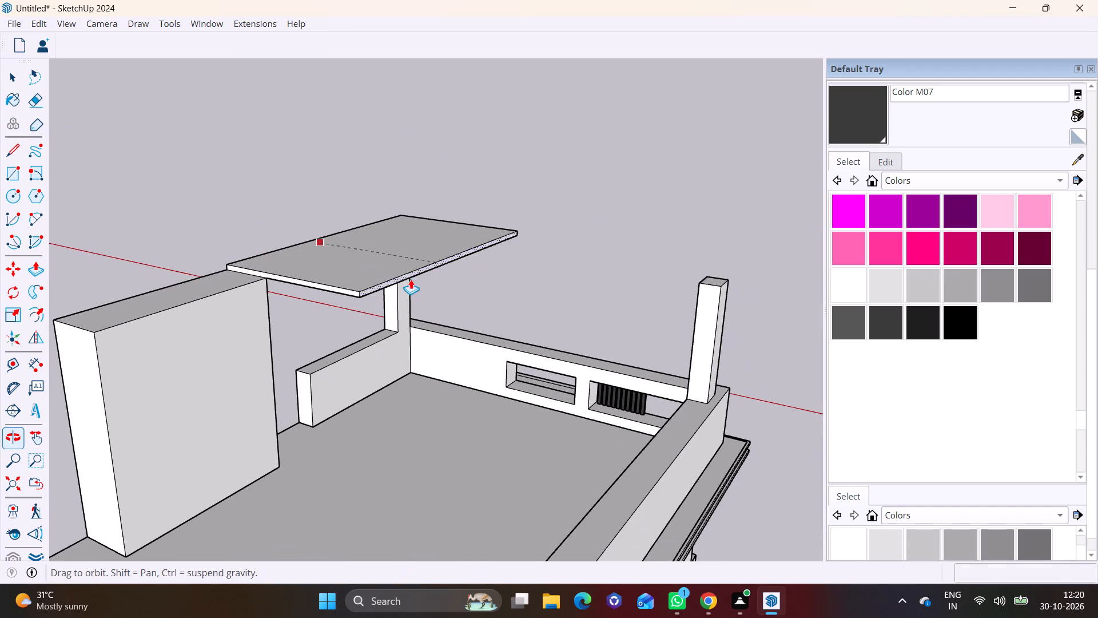
{"action": "left_click", "coordinate": [741, 392]}
Adjust the canopy slab's far long edge slightly beyond the opposite post with Push/Pull.
{"action": "middle_click_drag", "start_coordinate": [752, 395], "coordinate": [210, 369]}
{"action": "middle_click_drag", "start_coordinate": [286, 351], "coordinate": [196, 255]}
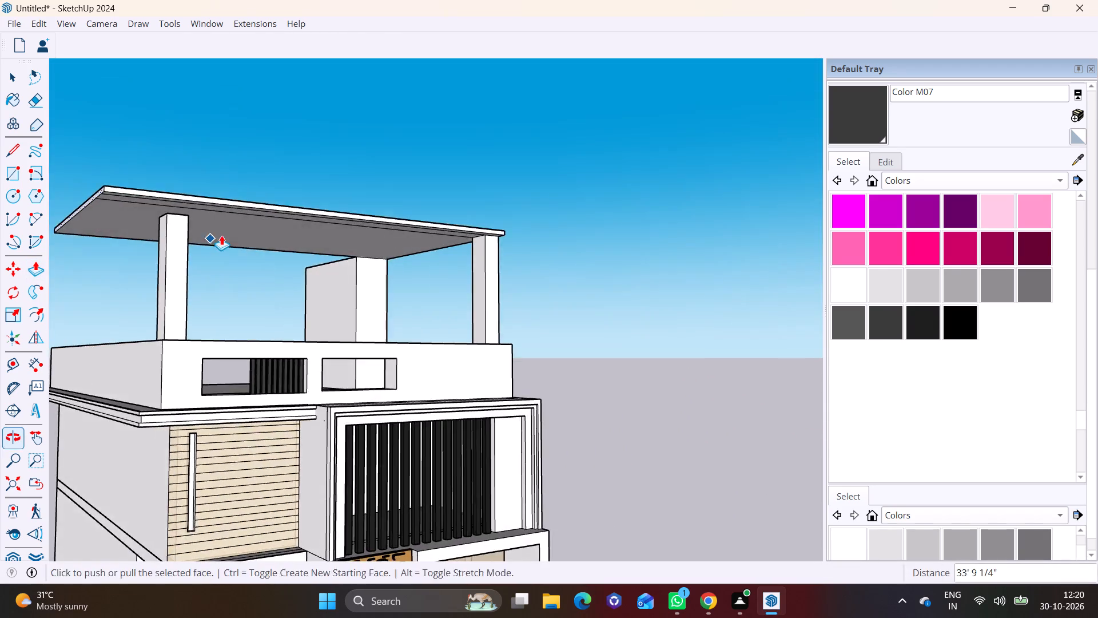
{"action": "middle_click_drag", "start_coordinate": [225, 235], "coordinate": [383, 437], "text": "shift"}
{"action": "middle_click_drag", "start_coordinate": [353, 438], "coordinate": [307, 421]}
{"action": "middle_click_drag", "start_coordinate": [274, 398], "coordinate": [459, 430]}
{"action": "scroll", "coordinate": [443, 476], "scroll_direction": "up", "scroll_amount": 2}
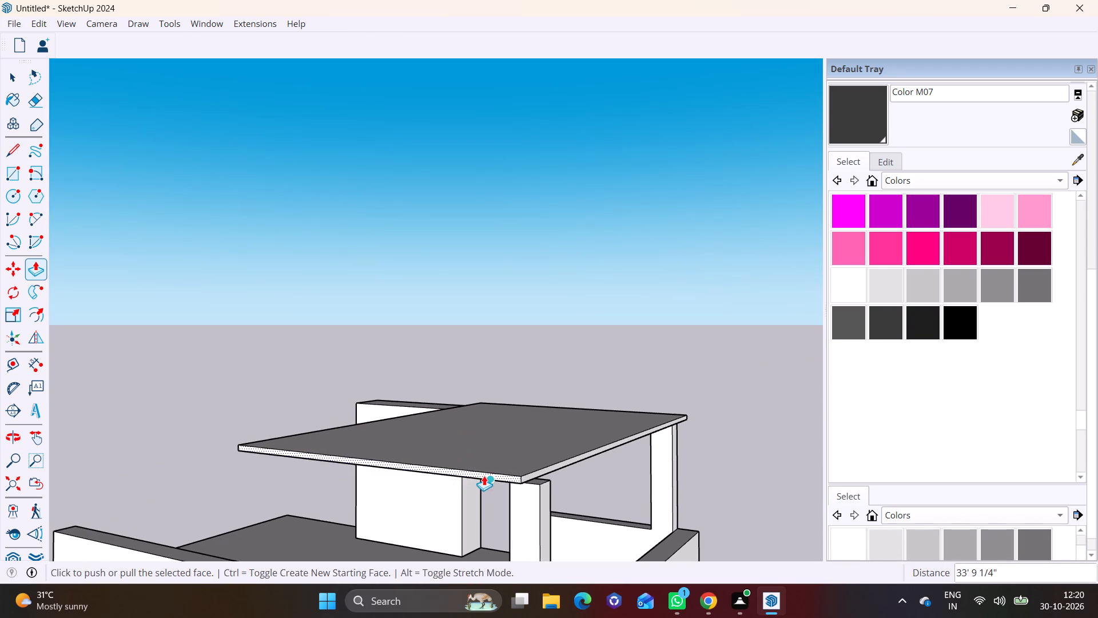
{"action": "left_click", "coordinate": [484, 476]}
{"action": "left_click", "coordinate": [506, 478]}
Push/Pull the opposite post's top face up about 10 15/16" to meet the canopy slab.
{"action": "middle_click_drag", "start_coordinate": [564, 500], "coordinate": [304, 478]}
{"action": "scroll", "coordinate": [284, 461], "scroll_direction": "up", "scroll_amount": 2}
{"action": "key", "text": "space"}
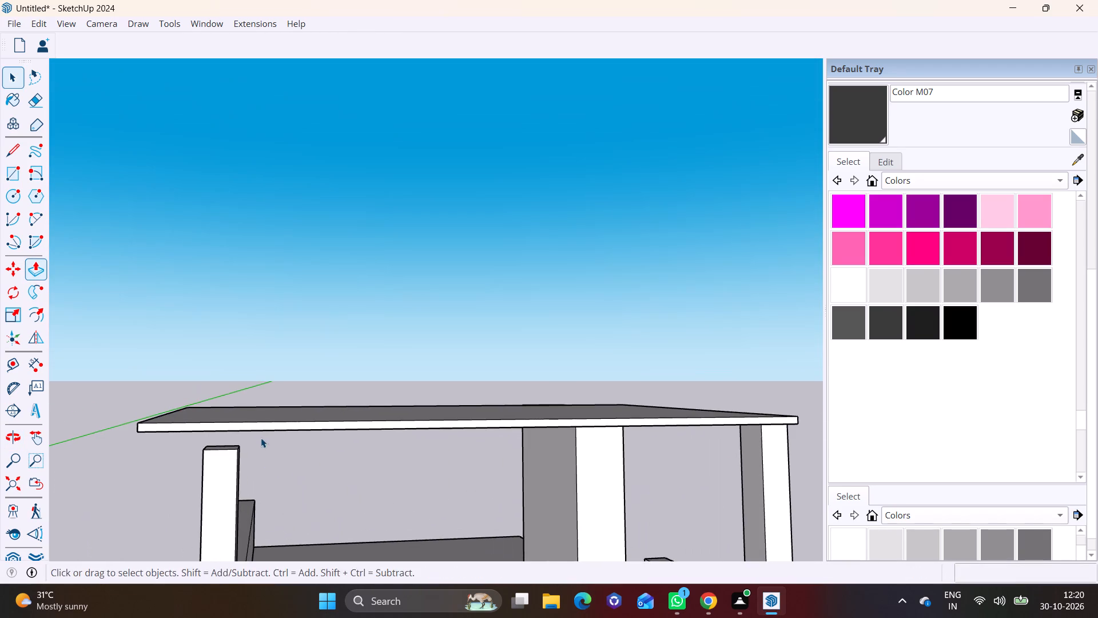
{"action": "middle_click_drag", "start_coordinate": [261, 437], "coordinate": [227, 517]}
{"action": "scroll", "coordinate": [229, 501], "scroll_direction": "up", "scroll_amount": 3}
{"action": "middle_click_drag", "start_coordinate": [232, 508], "coordinate": [310, 370]}
{"action": "left_click", "coordinate": [263, 423]}
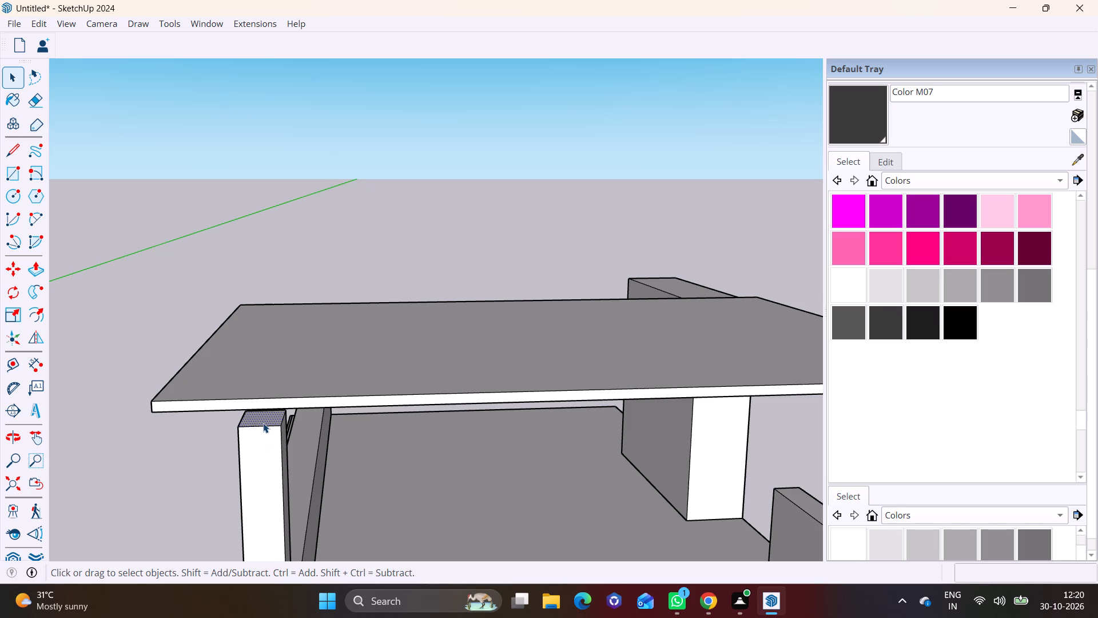
{"action": "left_click", "coordinate": [33, 277]}
{"action": "left_click", "coordinate": [262, 423]}
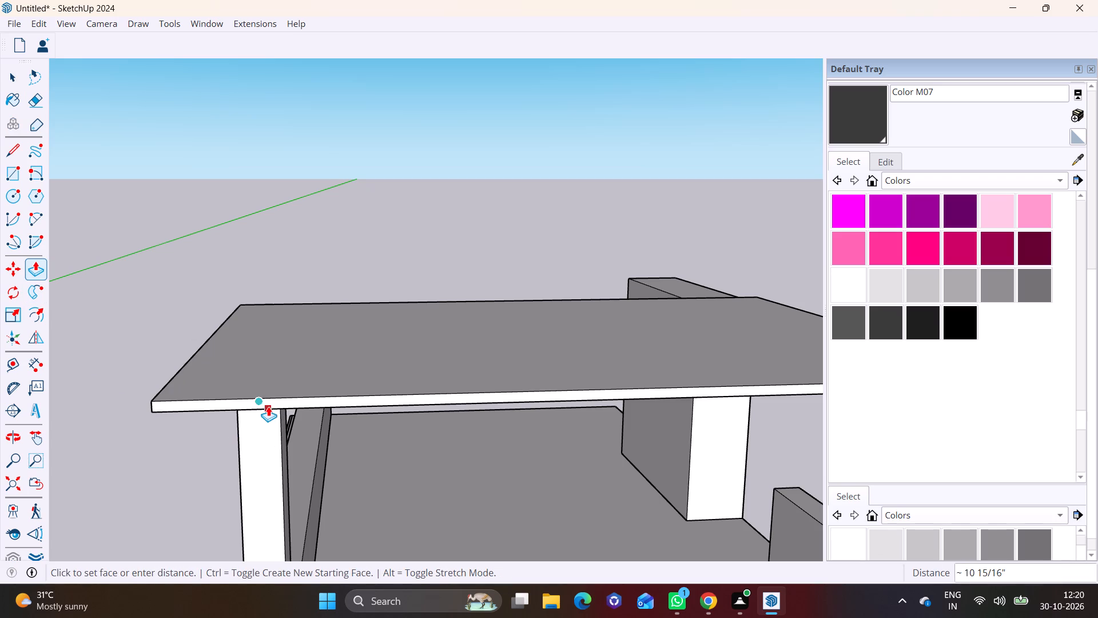
{"action": "left_click", "coordinate": [268, 406]}
{"action": "key", "text": "space"}
{"action": "left_click", "coordinate": [123, 332]}
{"action": "scroll", "coordinate": [612, 396], "scroll_direction": "down", "scroll_amount": 12}
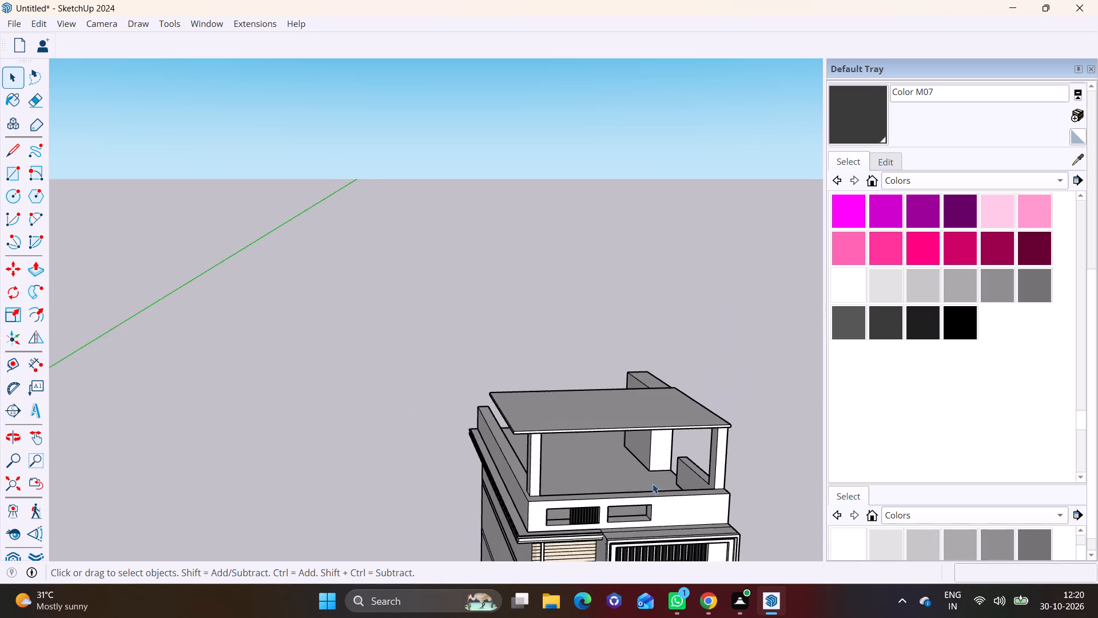
Examine the rooftop canopy's proportions against the whole front elevation from low and eye-level views.
{"action": "middle_click_drag", "start_coordinate": [649, 486], "coordinate": [529, 389]}
{"action": "middle_click_drag", "start_coordinate": [662, 469], "coordinate": [485, 414], "text": "shift"}
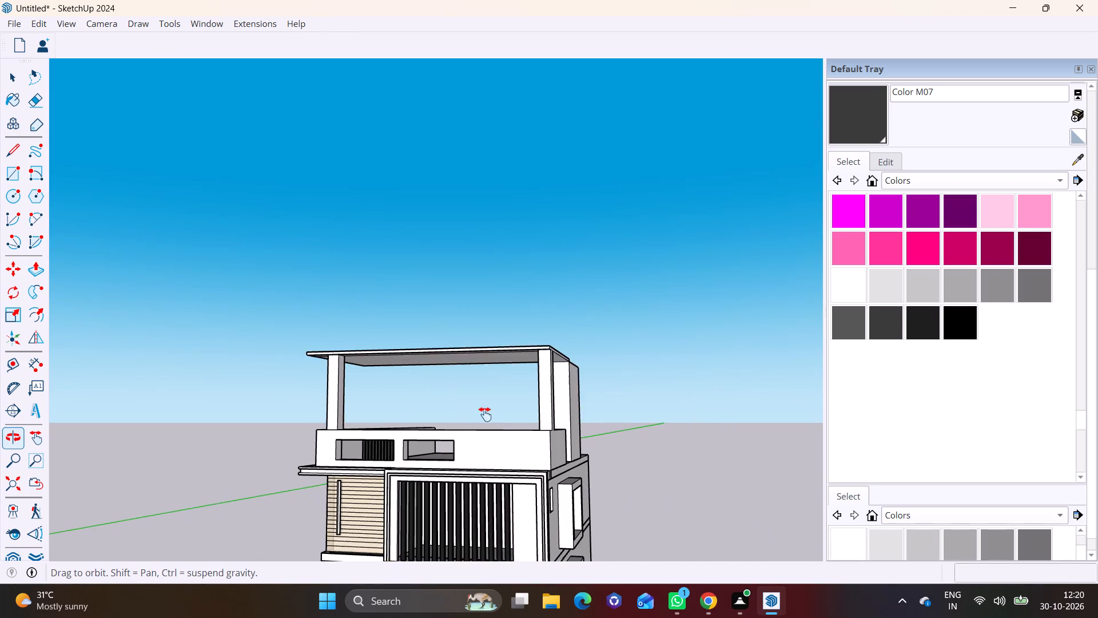
{"action": "middle_click_drag", "start_coordinate": [485, 414], "coordinate": [482, 407], "text": "shift"}
{"action": "middle_click_drag", "start_coordinate": [487, 408], "coordinate": [478, 340]}
{"action": "scroll", "coordinate": [471, 420], "scroll_direction": "down", "scroll_amount": 3}
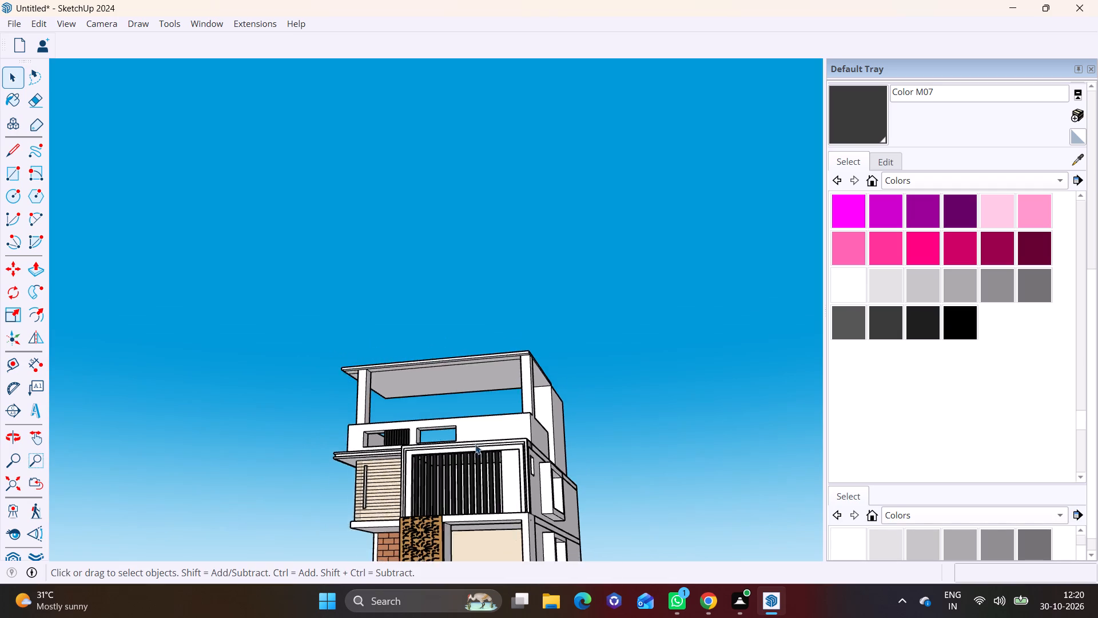
{"action": "scroll", "coordinate": [475, 444], "scroll_direction": "down", "scroll_amount": 1}
{"action": "middle_click_drag", "start_coordinate": [487, 486], "coordinate": [466, 367], "text": "shift"}
{"action": "middle_click_drag", "start_coordinate": [462, 440], "coordinate": [489, 543]}
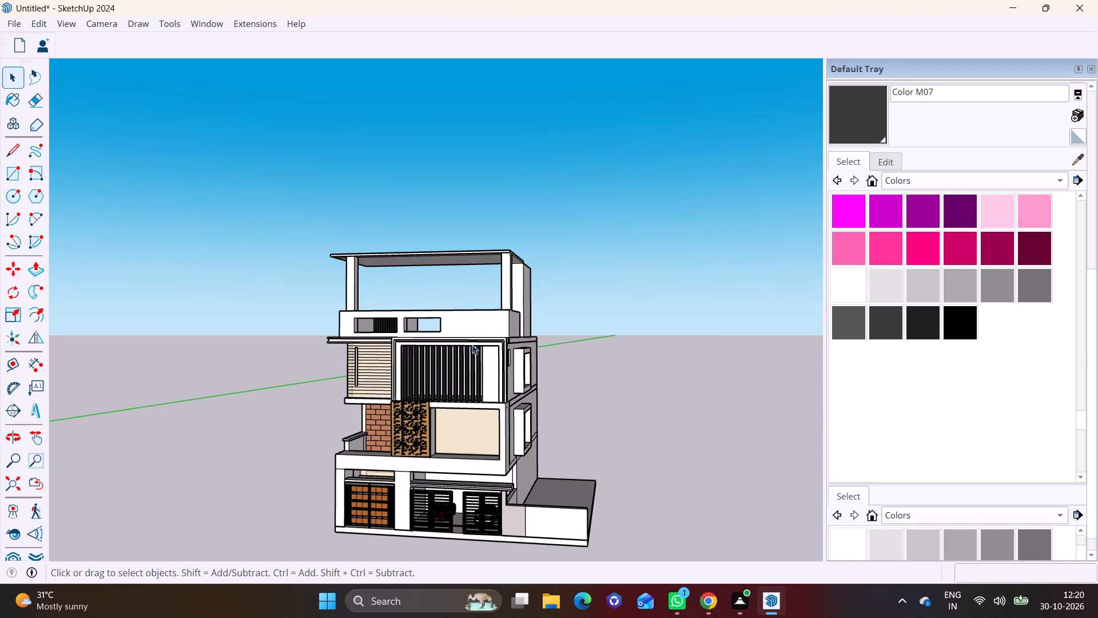
{"action": "middle_click_drag", "start_coordinate": [472, 336], "coordinate": [472, 421], "text": "shift"}
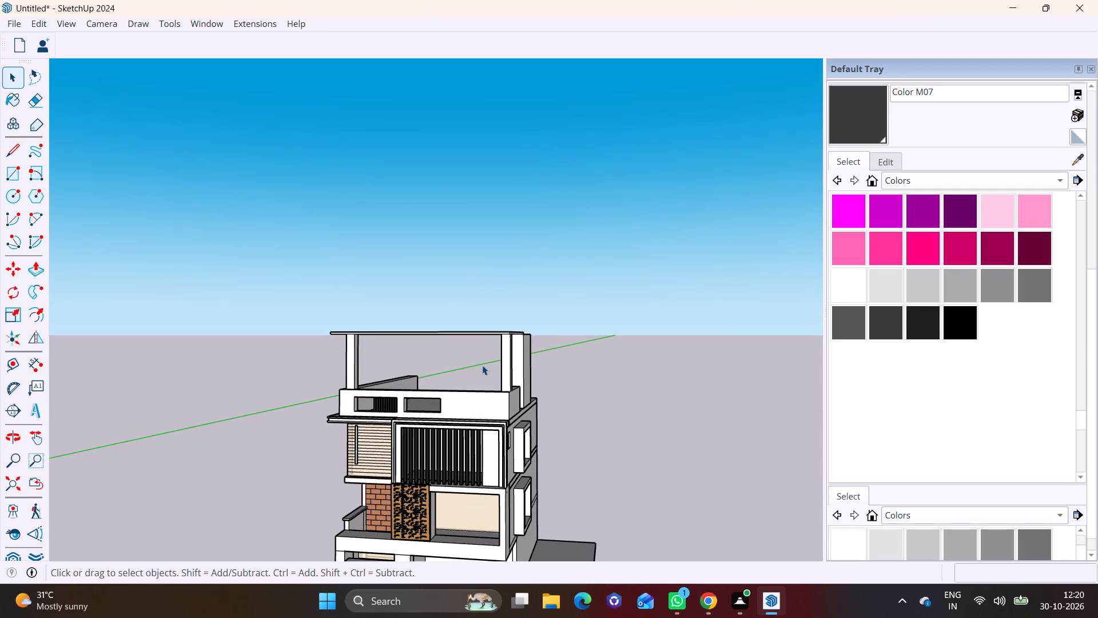
{"action": "scroll", "coordinate": [479, 366], "scroll_direction": "up", "scroll_amount": 3}
Undo the canopy slab and beam edits, back to the bare corner posts and rear block.
{"action": "key", "text": "ctrl+z"}
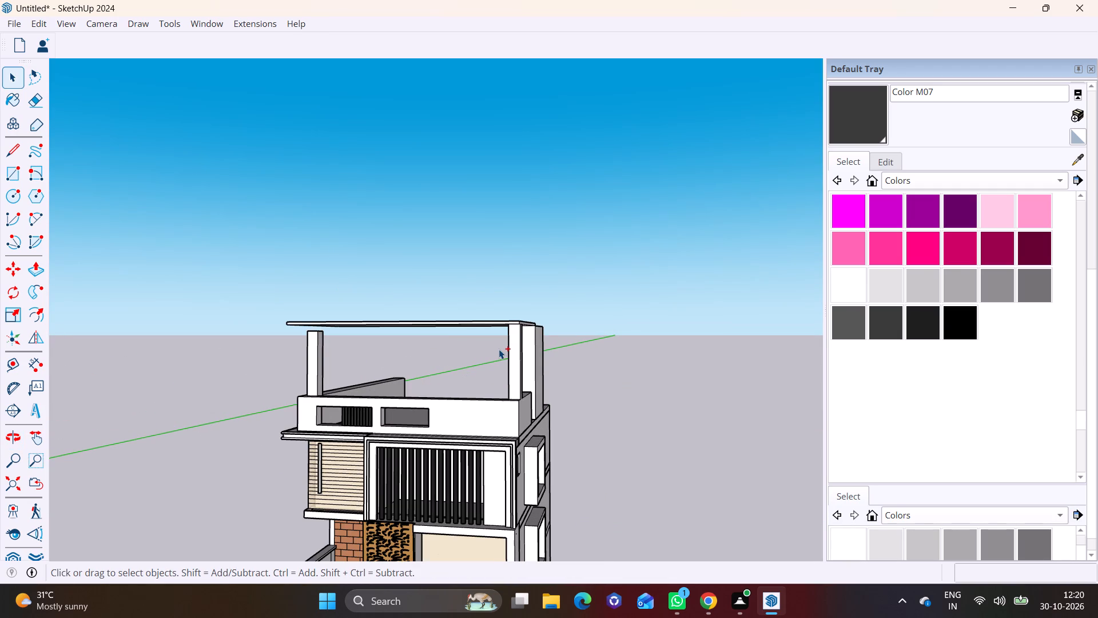
{"action": "key", "text": "ctrl+z"}
{"action": "key", "text": "ctrl+z"}
{"action": "key", "text": "ctrl+z"}
{"action": "key", "text": "ctrl+z"}
{"action": "key", "text": "ctrl+z"}
{"action": "key", "text": "ctrl+z"}
{"action": "key", "text": "ctrl+z"}
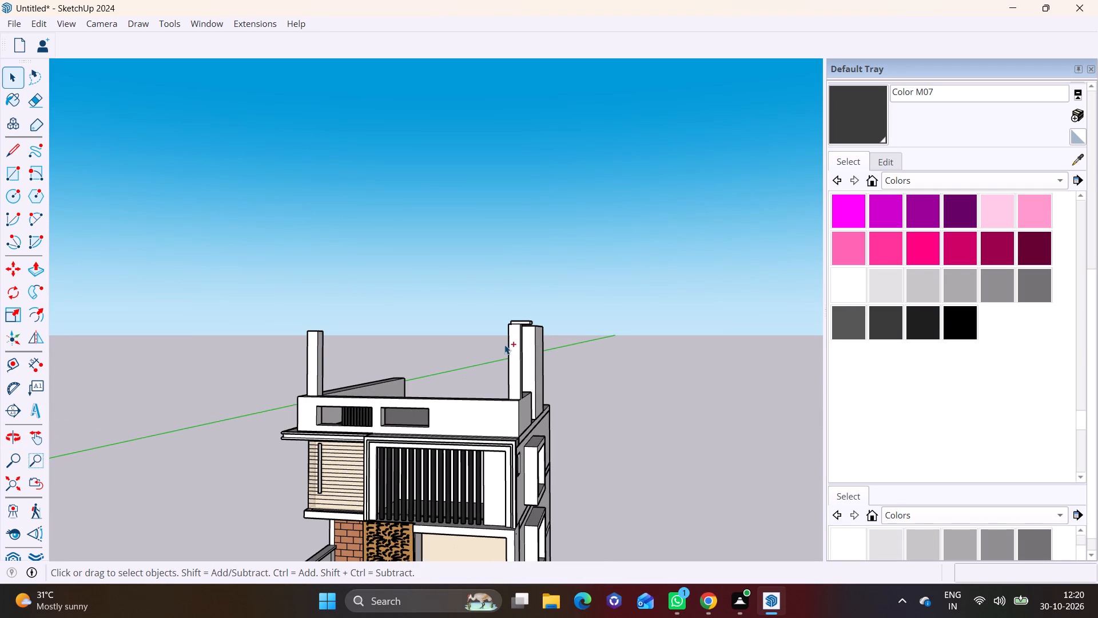
{"action": "key", "text": "ctrl+z"}
{"action": "key", "text": "ctrl+z"}
{"action": "key", "text": "ctrl+z"}
{"action": "key", "text": "ctrl+z"}
{"action": "key", "text": "ctrl+z"}
{"action": "key", "text": "ctrl+z"}
{"action": "key", "text": "ctrl+z"}
{"action": "scroll", "coordinate": [508, 384], "scroll_direction": "up", "scroll_amount": 6}
{"action": "key", "text": "ctrl+z"}
Push/Pull the top of the front corner post nearest the rear block down about 4' 2 3/4".
{"action": "scroll", "coordinate": [506, 313], "scroll_direction": "up", "scroll_amount": 3}
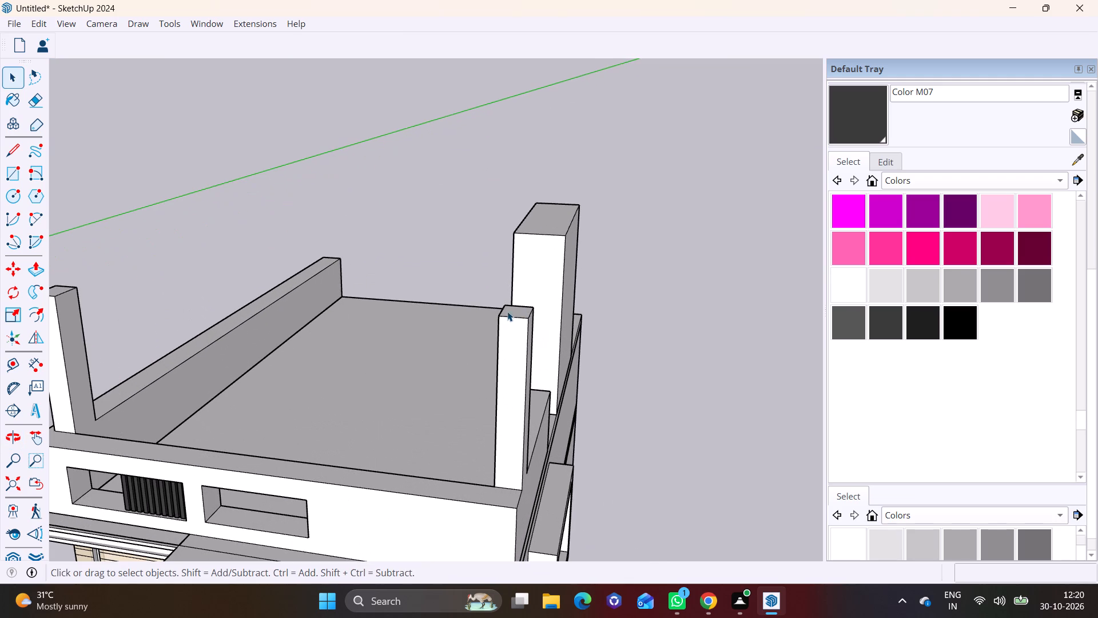
{"action": "left_click", "coordinate": [527, 315]}
{"action": "left_click", "coordinate": [35, 264]}
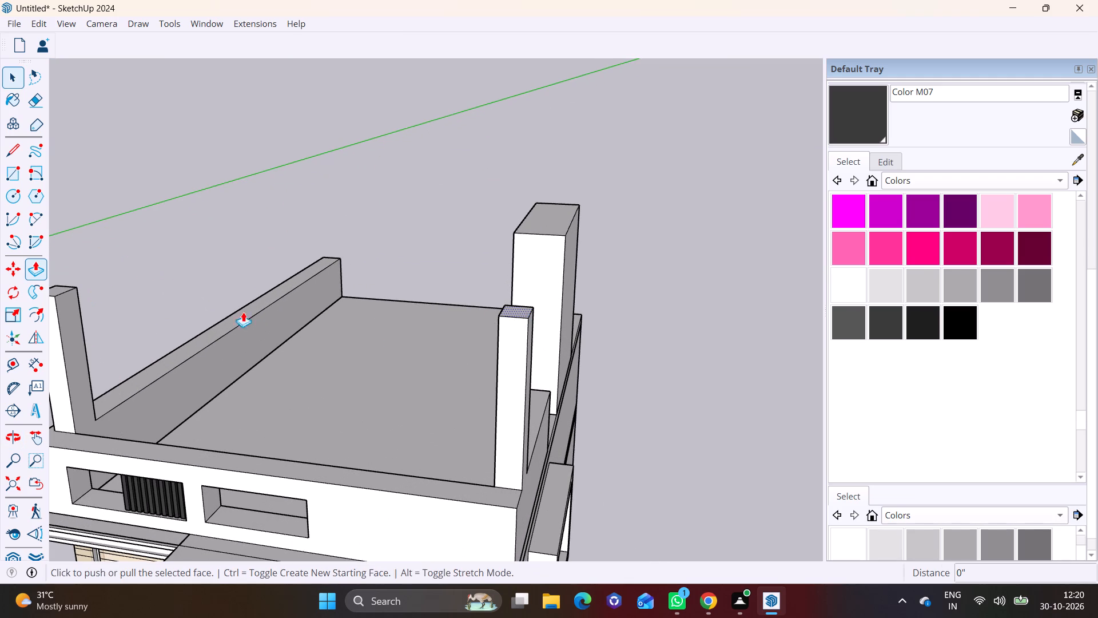
{"action": "left_click", "coordinate": [511, 308]}
{"action": "left_click", "coordinate": [509, 378]}
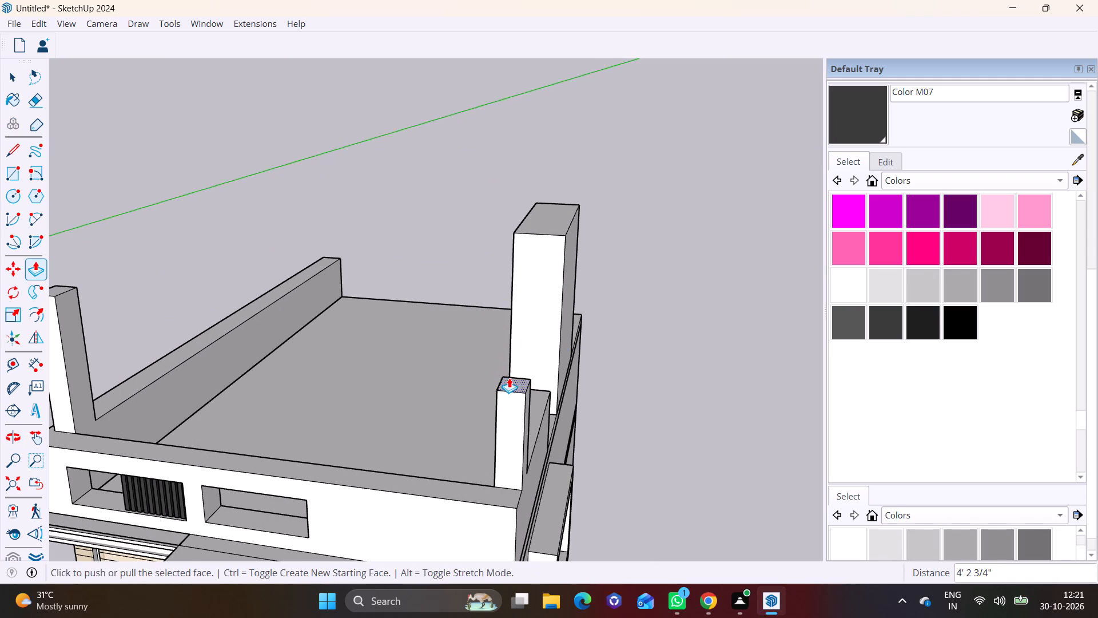
Push/Pull the opposite front post's top down about 3' 3 13/16", level with the shortened post.
{"action": "middle_click_drag", "start_coordinate": [218, 319], "coordinate": [380, 329], "text": "shift"}
{"action": "key", "text": "space"}
{"action": "left_click", "coordinate": [290, 303]}
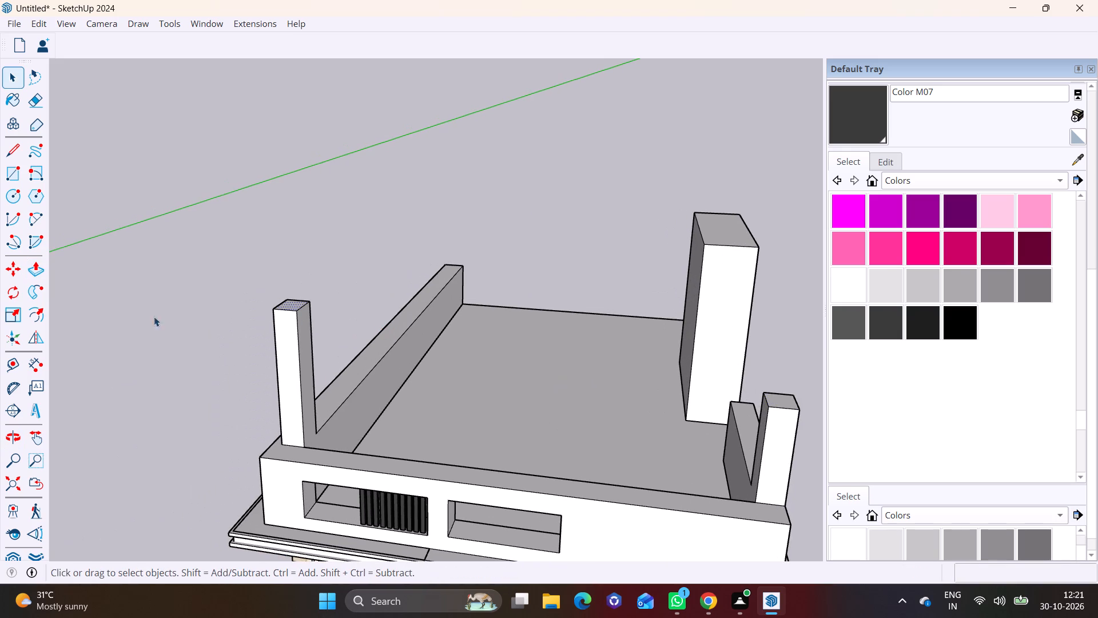
{"action": "left_click", "coordinate": [33, 268]}
{"action": "left_click", "coordinate": [285, 303]}
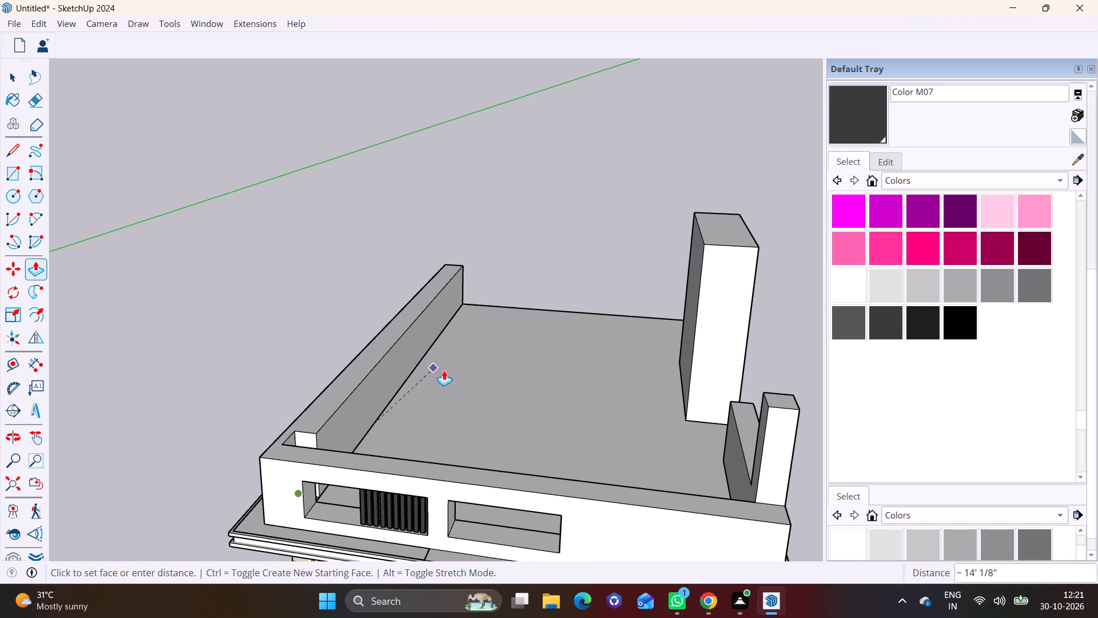
{"action": "left_click", "coordinate": [780, 409]}
Push/Pull the opposite post's top face up slightly to add a short segment on top of it.
{"action": "middle_click_drag", "start_coordinate": [645, 453], "coordinate": [683, 323]}
{"action": "scroll", "coordinate": [647, 360], "scroll_direction": "down", "scroll_amount": 3}
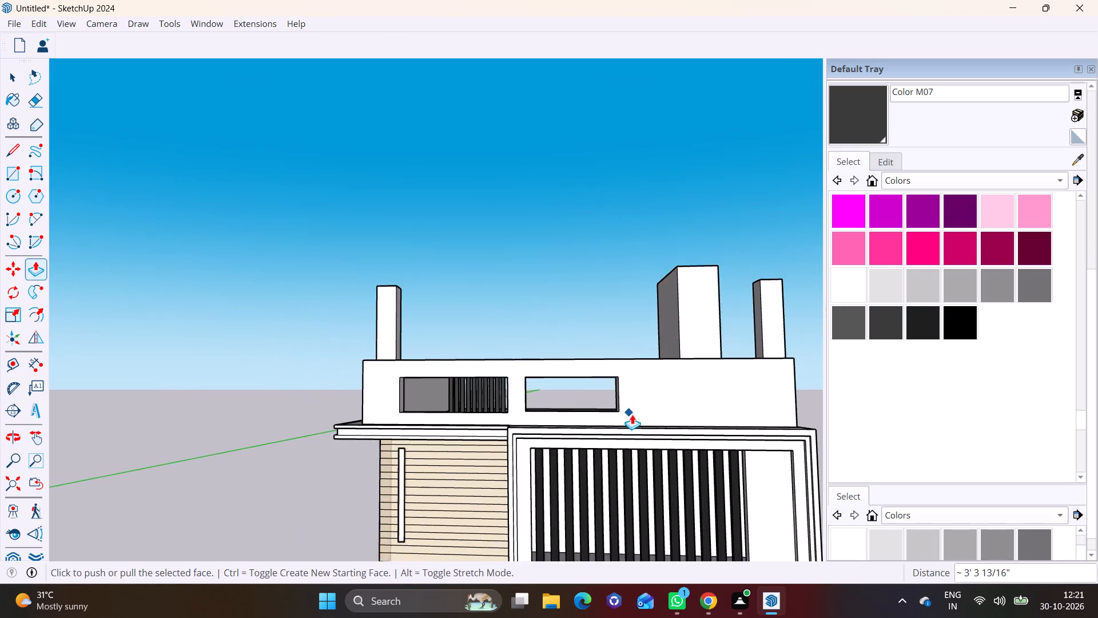
{"action": "middle_click_drag", "start_coordinate": [607, 421], "coordinate": [419, 383]}
{"action": "middle_click_drag", "start_coordinate": [488, 414], "coordinate": [381, 425]}
{"action": "middle_click_drag", "start_coordinate": [462, 344], "coordinate": [319, 528]}
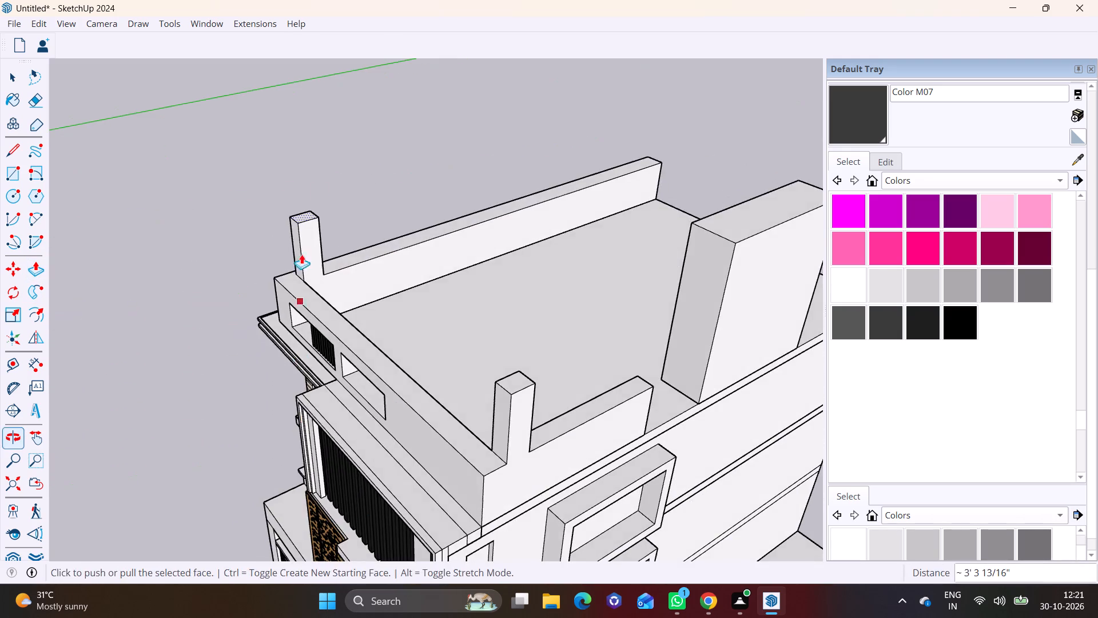
{"action": "middle_click_drag", "start_coordinate": [321, 187], "coordinate": [224, 373]}
{"action": "middle_click_drag", "start_coordinate": [232, 354], "coordinate": [205, 527]}
{"action": "scroll", "coordinate": [178, 377], "scroll_direction": "up", "scroll_amount": 7}
{"action": "middle_click_drag", "start_coordinate": [309, 455], "coordinate": [293, 330], "text": "shift"}
{"action": "middle_click_drag", "start_coordinate": [277, 323], "coordinate": [311, 354]}
{"action": "scroll", "coordinate": [273, 367], "scroll_direction": "up", "scroll_amount": 5}
{"action": "left_click", "coordinate": [269, 382]}
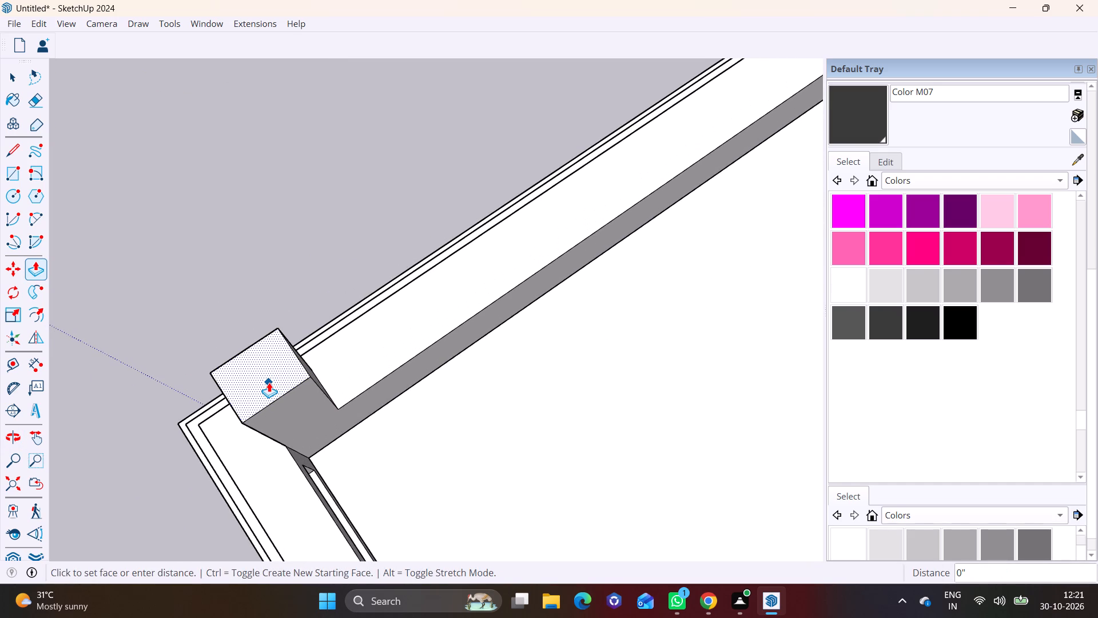
{"action": "left_click", "coordinate": [269, 360]}
Push/Pull the short segment's inner side face about 9' 1/8" toward the other front post to start a beam.
{"action": "scroll", "coordinate": [317, 387], "scroll_direction": "up", "scroll_amount": 1}
{"action": "middle_click_drag", "start_coordinate": [317, 387], "coordinate": [316, 290]}
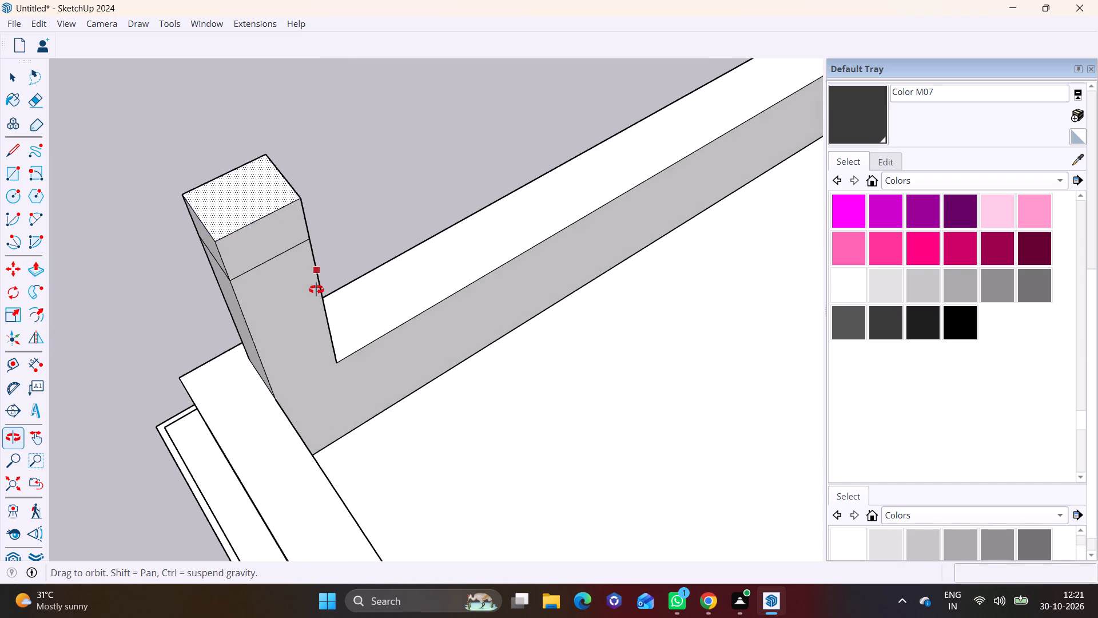
{"action": "middle_click_drag", "start_coordinate": [316, 290], "coordinate": [316, 289]}
{"action": "key", "text": "space"}
{"action": "left_click", "coordinate": [281, 244]}
{"action": "left_click", "coordinate": [42, 268]}
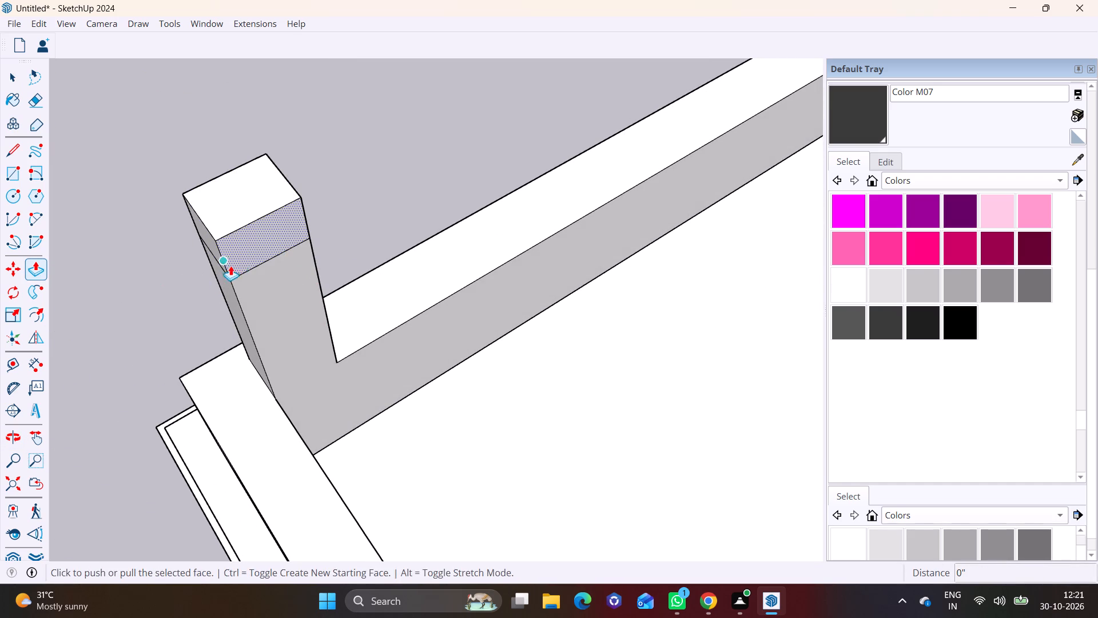
{"action": "left_click", "coordinate": [245, 249]}
{"action": "left_click_drag", "start_coordinate": [266, 237], "coordinate": [608, 524]}
{"action": "scroll", "coordinate": [598, 518], "scroll_direction": "down", "scroll_amount": 5}
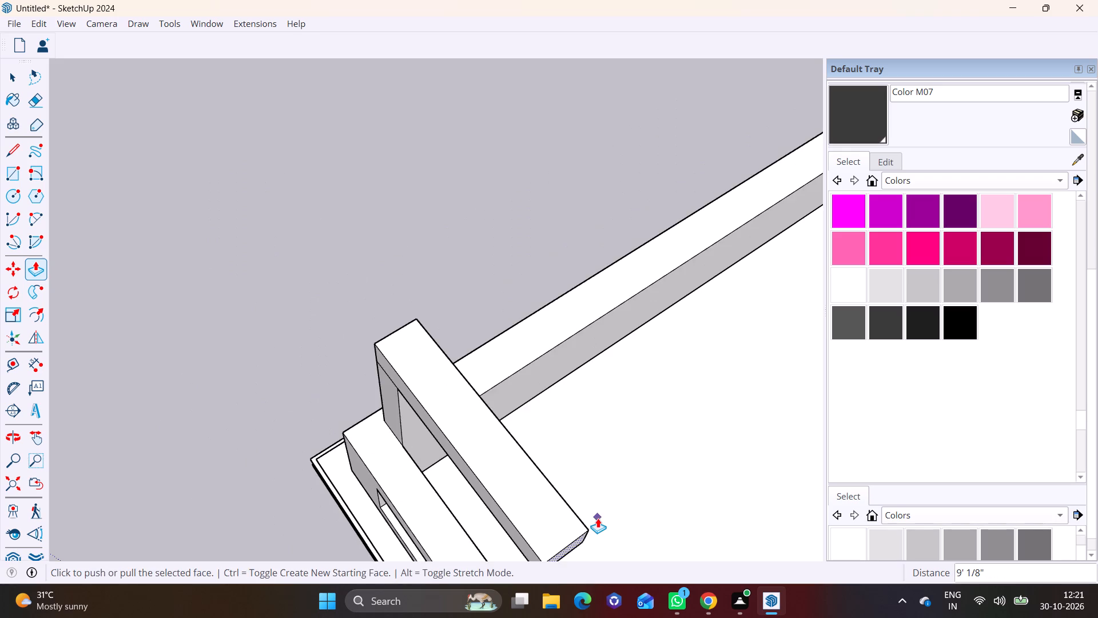
Extend the beam's end face with Push/Pull along the front parapet until it slightly overhangs the post near the rear block.
{"action": "middle_click_drag", "start_coordinate": [603, 542], "coordinate": [440, 196], "text": "shift"}
{"action": "left_click_drag", "start_coordinate": [332, 76], "coordinate": [694, 496]}
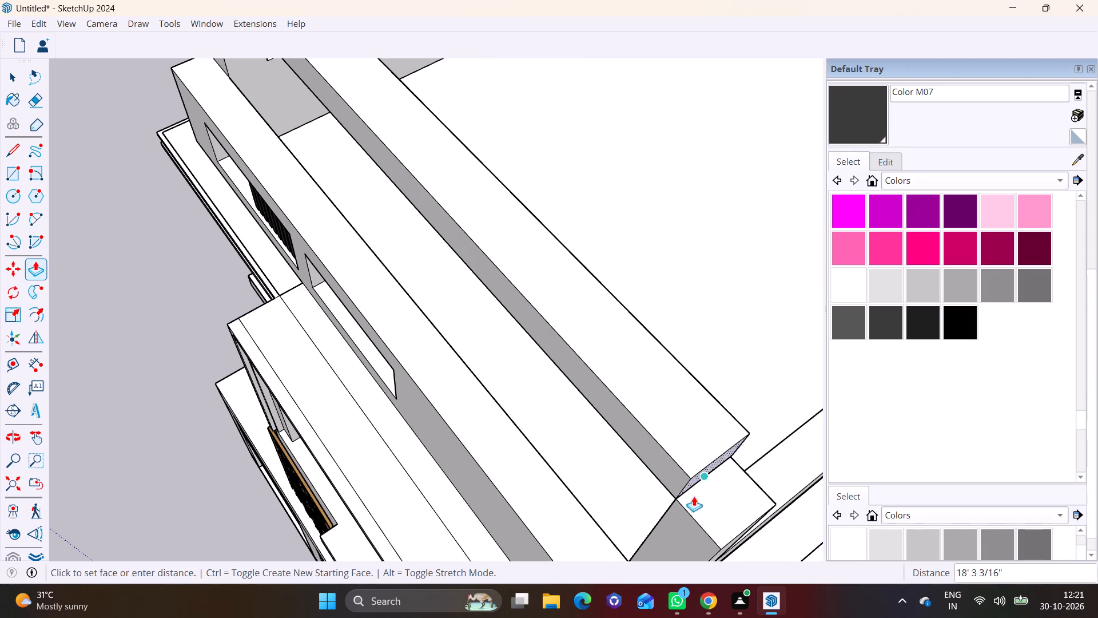
{"action": "left_click_drag", "start_coordinate": [694, 496], "coordinate": [717, 550]}
{"action": "middle_click_drag", "start_coordinate": [696, 512], "coordinate": [519, 278]}
{"action": "left_click_drag", "start_coordinate": [558, 280], "coordinate": [595, 324]}
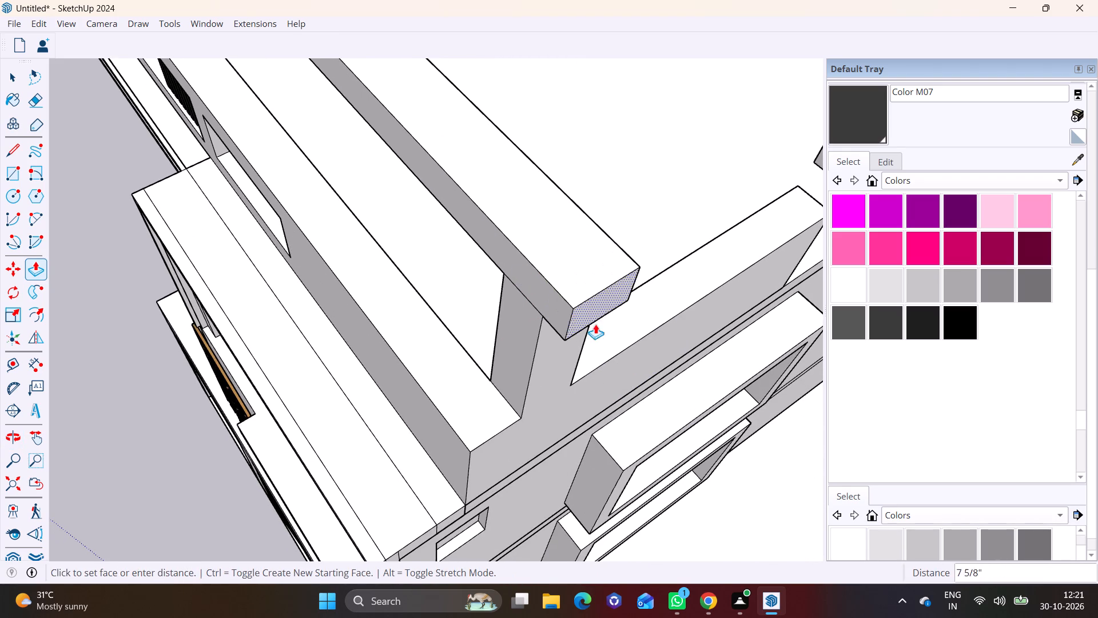
{"action": "left_click_drag", "start_coordinate": [595, 324], "coordinate": [608, 354]}
{"action": "left_click", "coordinate": [609, 355]}
{"action": "key", "text": "space"}
Push/Pull the beam's long inner face about 7' 9" across the roof to widen it into a canopy slab.
{"action": "middle_click_drag", "start_coordinate": [592, 324], "coordinate": [211, 323]}
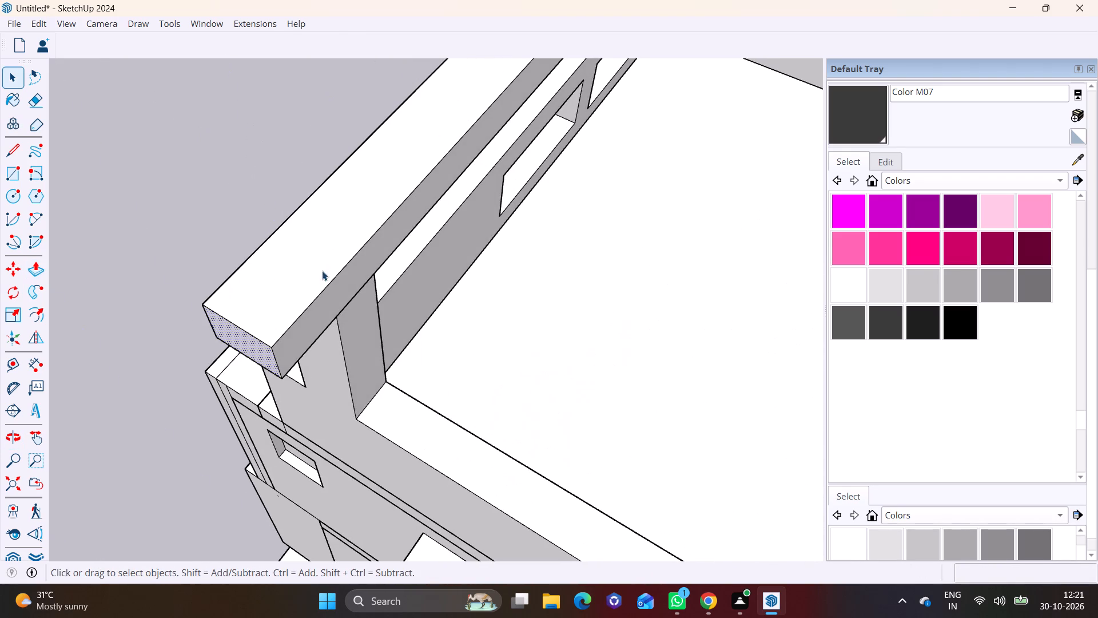
{"action": "left_click", "coordinate": [364, 272]}
{"action": "left_click", "coordinate": [31, 264]}
{"action": "left_click_drag", "start_coordinate": [332, 307], "coordinate": [337, 307]}
{"action": "left_click_drag", "start_coordinate": [349, 267], "coordinate": [651, 442]}
{"action": "scroll", "coordinate": [569, 407], "scroll_direction": "down", "scroll_amount": 5}
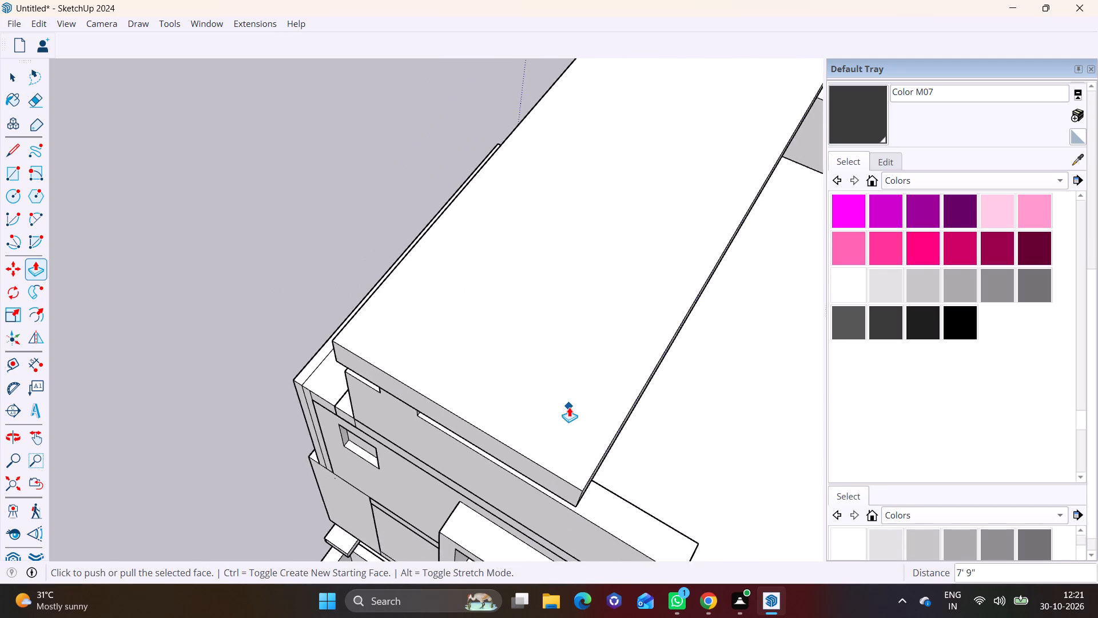
Extend the canopy slab's long inner edge farther back with Push/Pull to reach the rear block.
{"action": "scroll", "coordinate": [569, 407], "scroll_direction": "down", "scroll_amount": 8}
{"action": "middle_click_drag", "start_coordinate": [547, 391], "coordinate": [276, 256], "text": "shift"}
{"action": "left_click_drag", "start_coordinate": [331, 274], "coordinate": [428, 335]}
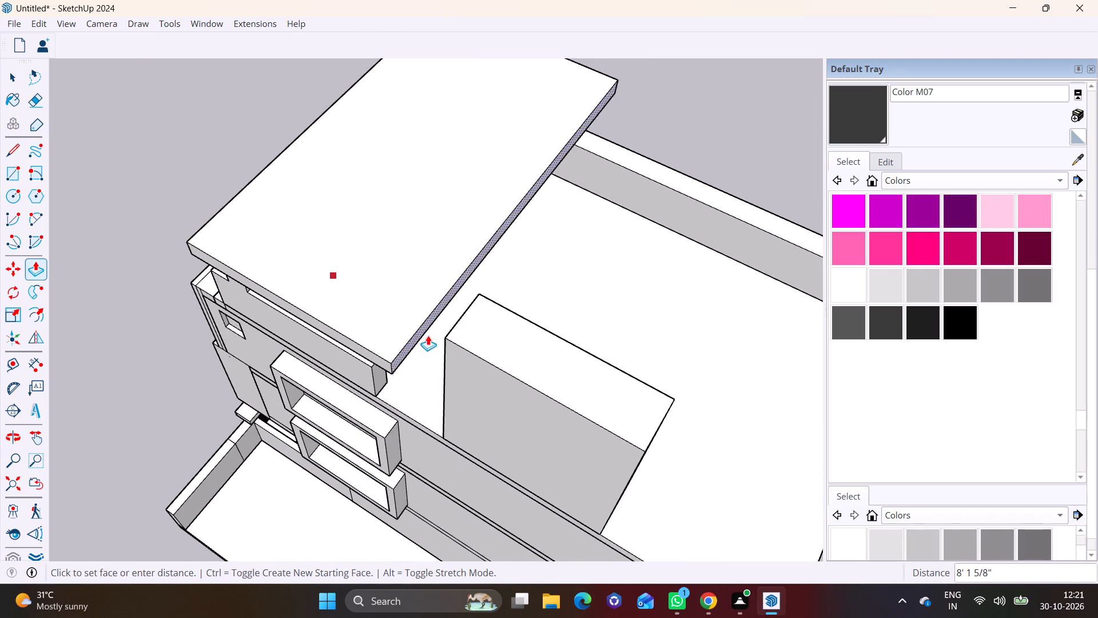
{"action": "left_click_drag", "start_coordinate": [428, 335], "coordinate": [450, 354]}
{"action": "left_click", "coordinate": [450, 354]}
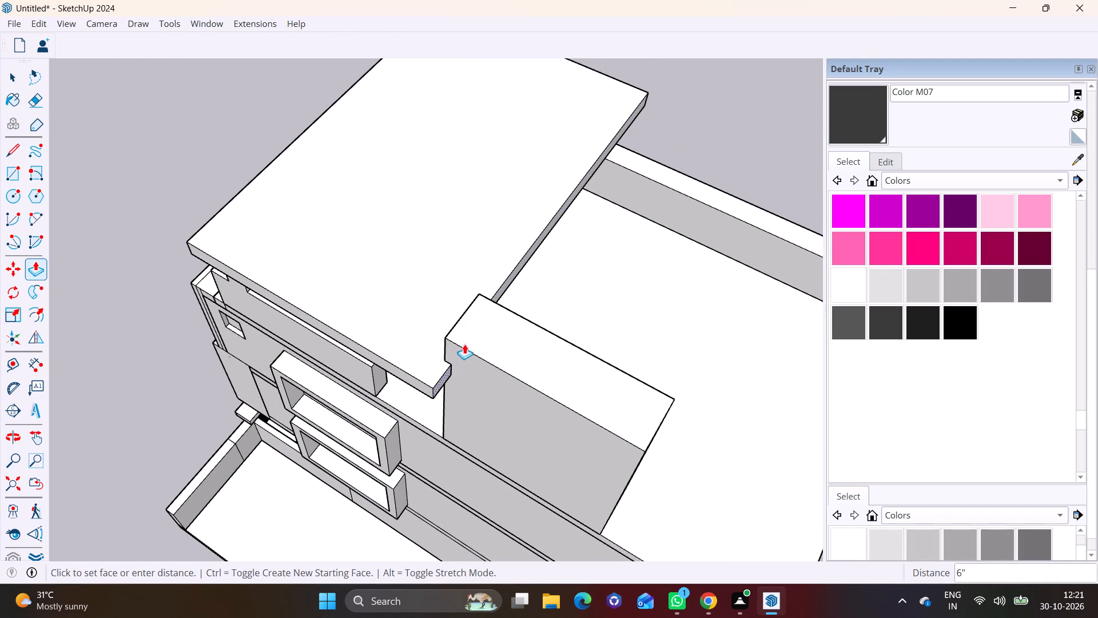
{"action": "left_click", "coordinate": [451, 340]}
Push/Pull the canopy slab's end face on the side away from the rear block slightly outward, past the corner post.
{"action": "scroll", "coordinate": [483, 375], "scroll_direction": "down", "scroll_amount": 4}
{"action": "middle_click_drag", "start_coordinate": [477, 385], "coordinate": [500, 373]}
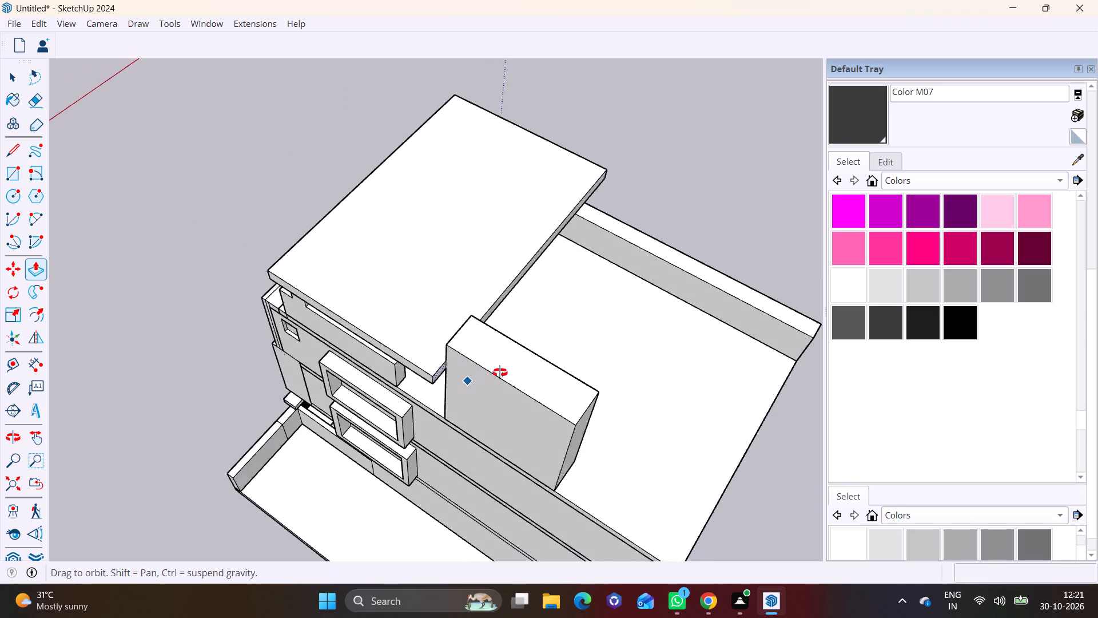
{"action": "middle_click_drag", "start_coordinate": [500, 373], "coordinate": [704, 270]}
{"action": "middle_click_drag", "start_coordinate": [610, 275], "coordinate": [0, 285]}
{"action": "middle_click_drag", "start_coordinate": [435, 270], "coordinate": [77, 268]}
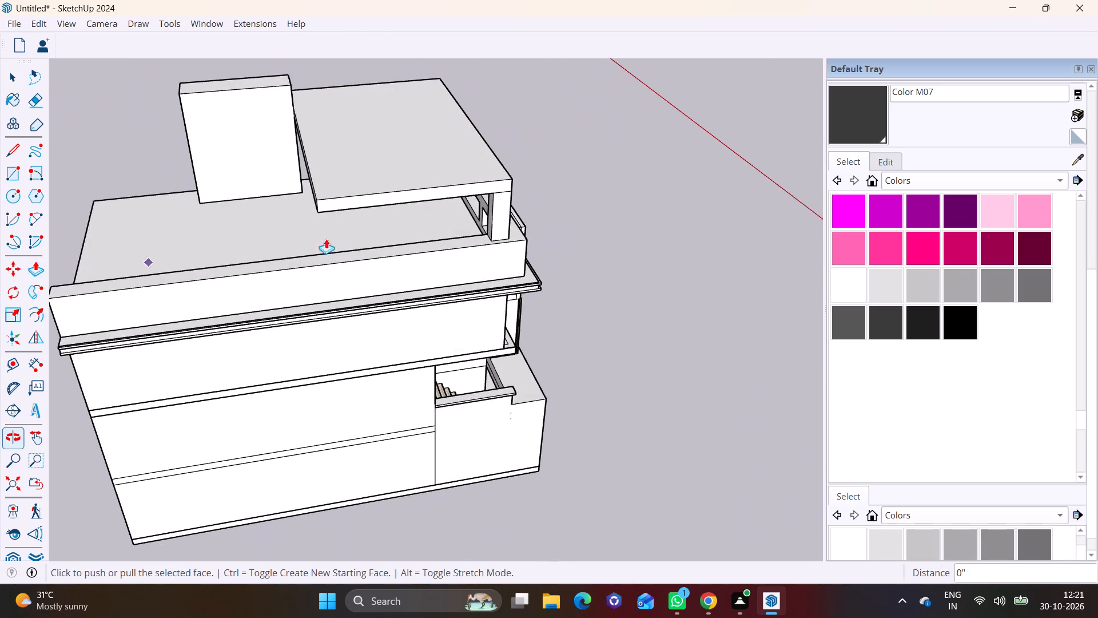
{"action": "scroll", "coordinate": [544, 199], "scroll_direction": "up", "scroll_amount": 3}
{"action": "key", "text": "space"}
{"action": "left_click", "coordinate": [425, 186]}
{"action": "left_click", "coordinate": [27, 266]}
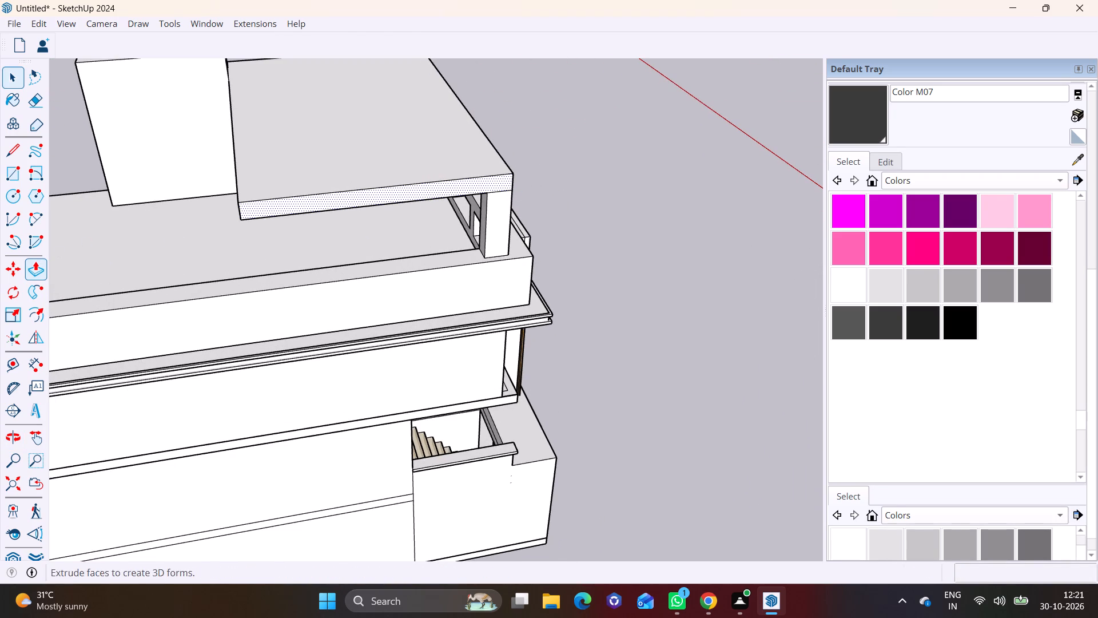
{"action": "left_click", "coordinate": [277, 206]}
{"action": "left_click", "coordinate": [286, 217]}
{"action": "key", "text": "space"}
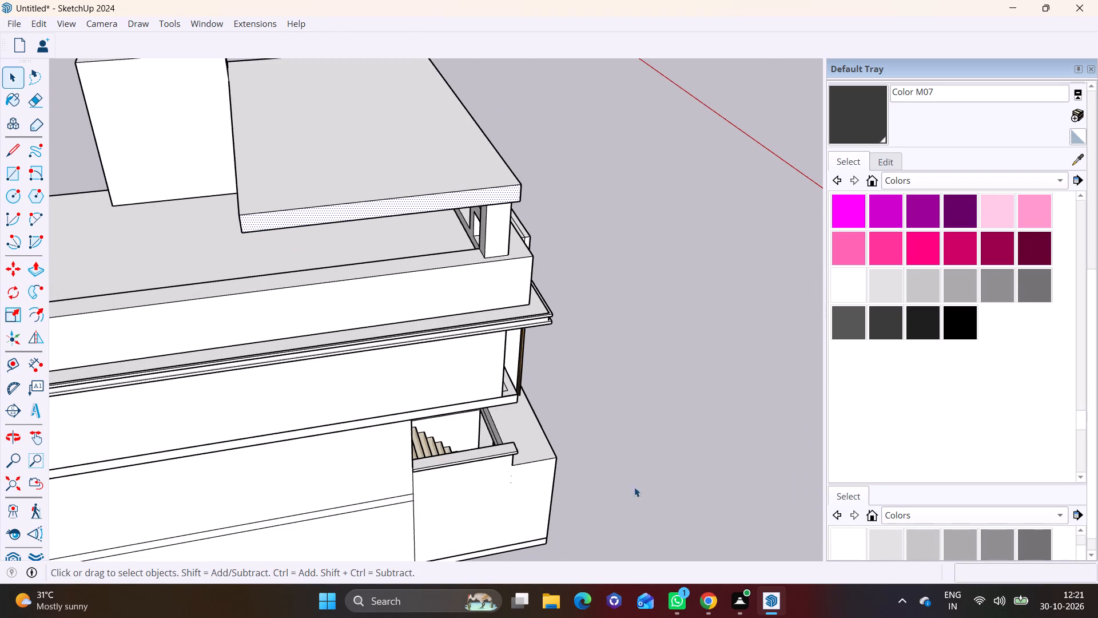
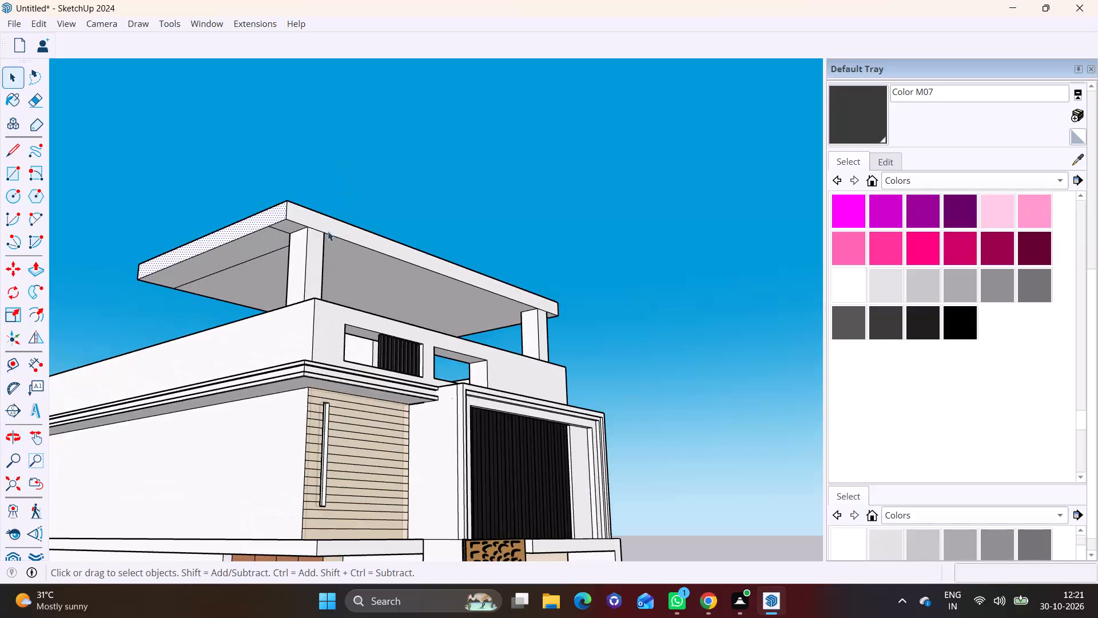
Push in the inner face of the front-left roof post and its adjoining side parapet by about 5 1/4 inches.
{"action": "middle_click_drag", "start_coordinate": [393, 258], "coordinate": [387, 256]}
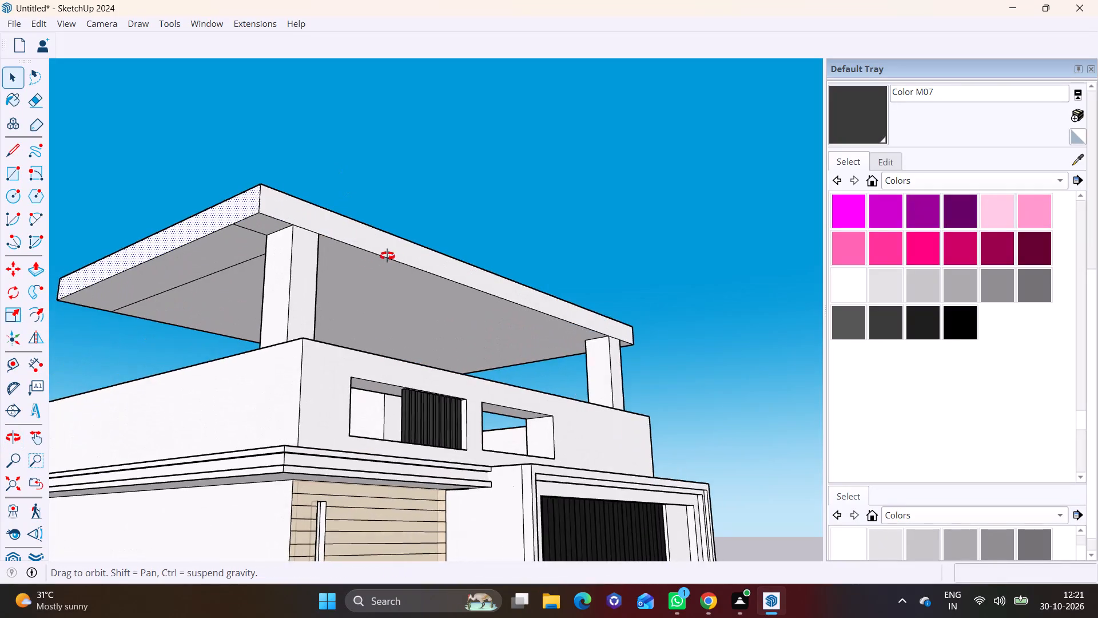
{"action": "middle_click_drag", "start_coordinate": [387, 256], "coordinate": [188, 362]}
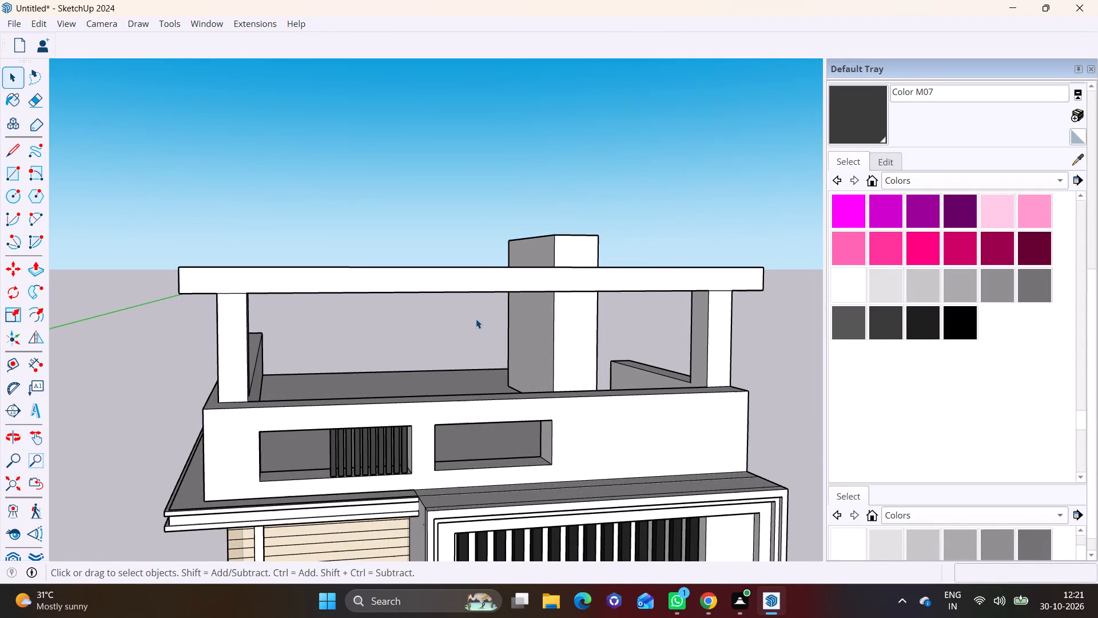
{"action": "middle_click_drag", "start_coordinate": [559, 318], "coordinate": [422, 225]}
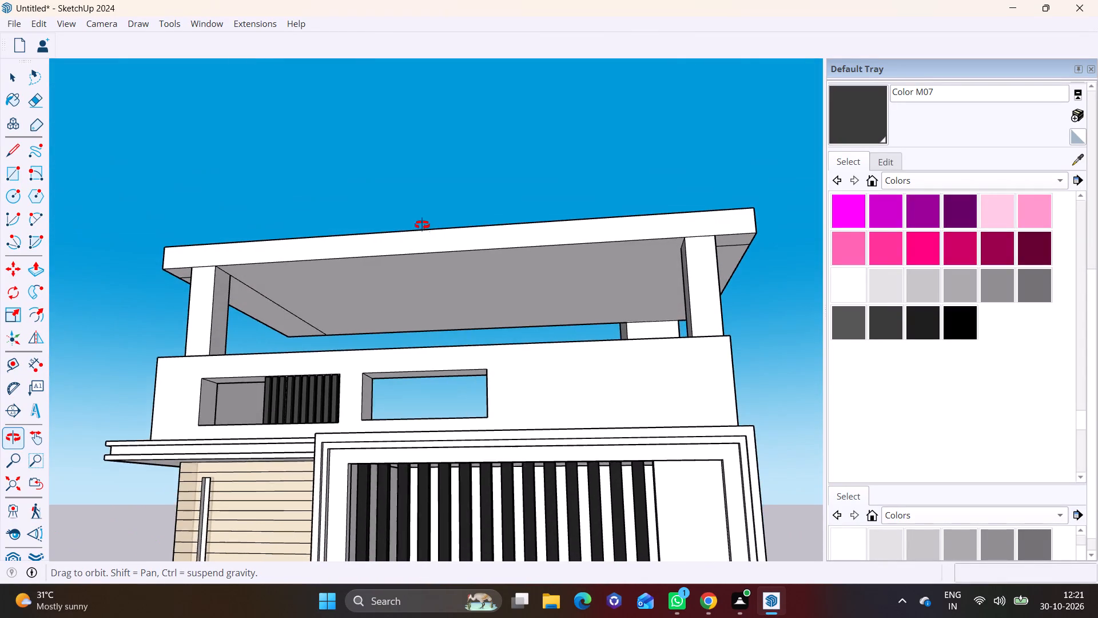
{"action": "middle_click_drag", "start_coordinate": [422, 225], "coordinate": [324, 223]}
{"action": "scroll", "coordinate": [352, 225], "scroll_direction": "up", "scroll_amount": 1}
{"action": "scroll", "coordinate": [309, 267], "scroll_direction": "up", "scroll_amount": 5}
{"action": "left_click", "coordinate": [196, 360]}
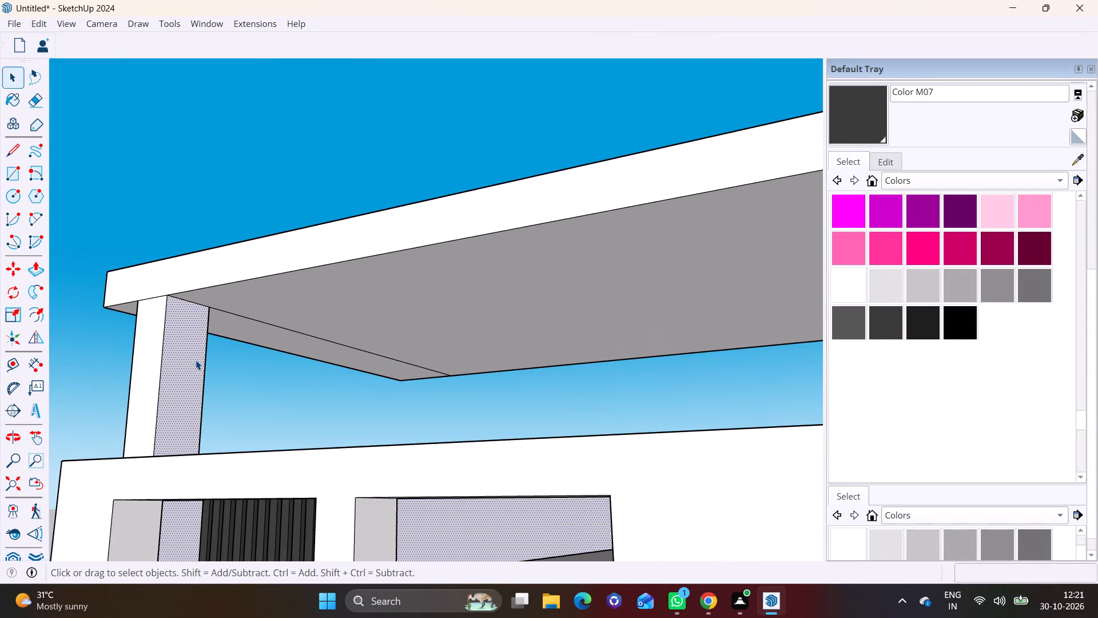
{"action": "left_click", "coordinate": [37, 271]}
{"action": "left_click", "coordinate": [177, 381]}
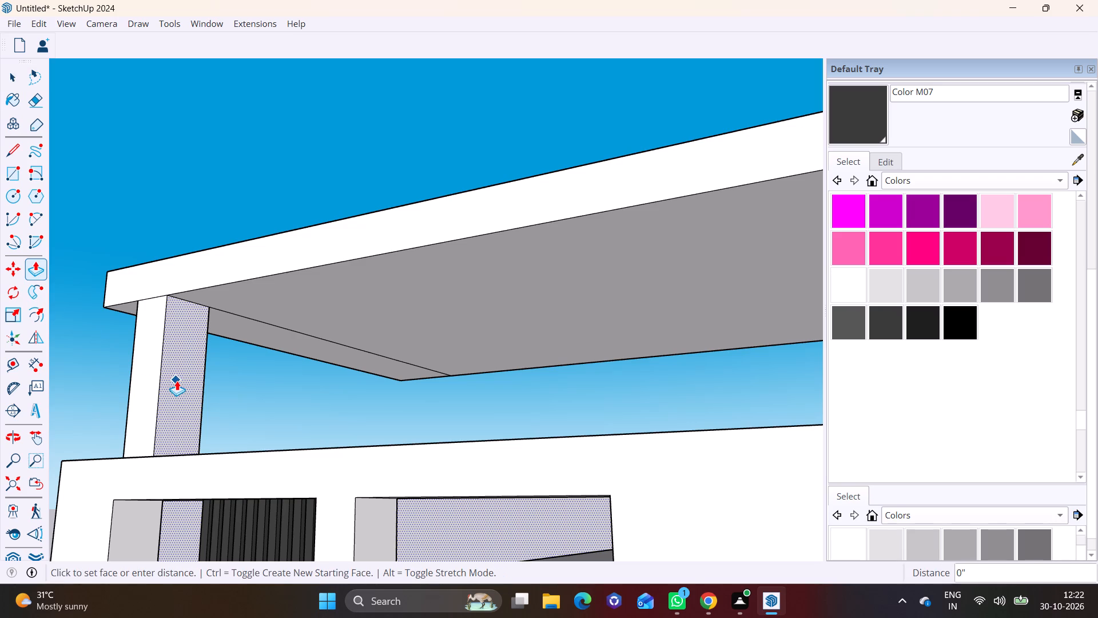
{"action": "left_click", "coordinate": [168, 380]}
Push in the narrow rear face of the front-left roof post by about 10 inches to slim it.
{"action": "middle_click_drag", "start_coordinate": [245, 379], "coordinate": [0, 405]}
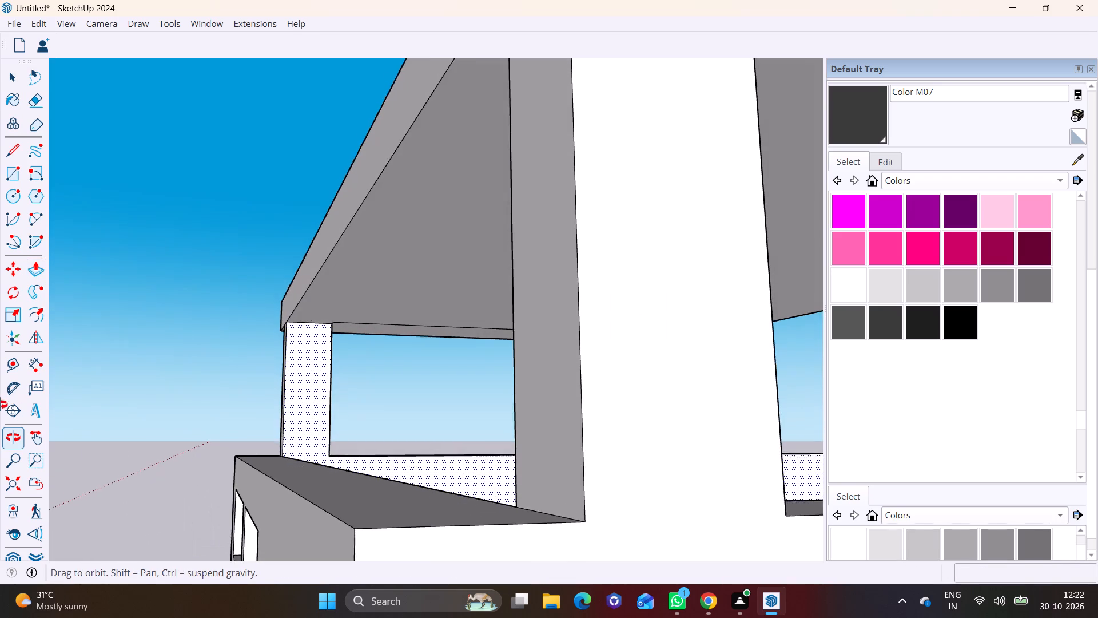
{"action": "middle_click_drag", "start_coordinate": [0, 405], "coordinate": [0, 406]}
{"action": "scroll", "coordinate": [211, 387], "scroll_direction": "down", "scroll_amount": 5}
{"action": "middle_click_drag", "start_coordinate": [364, 401], "coordinate": [97, 401]}
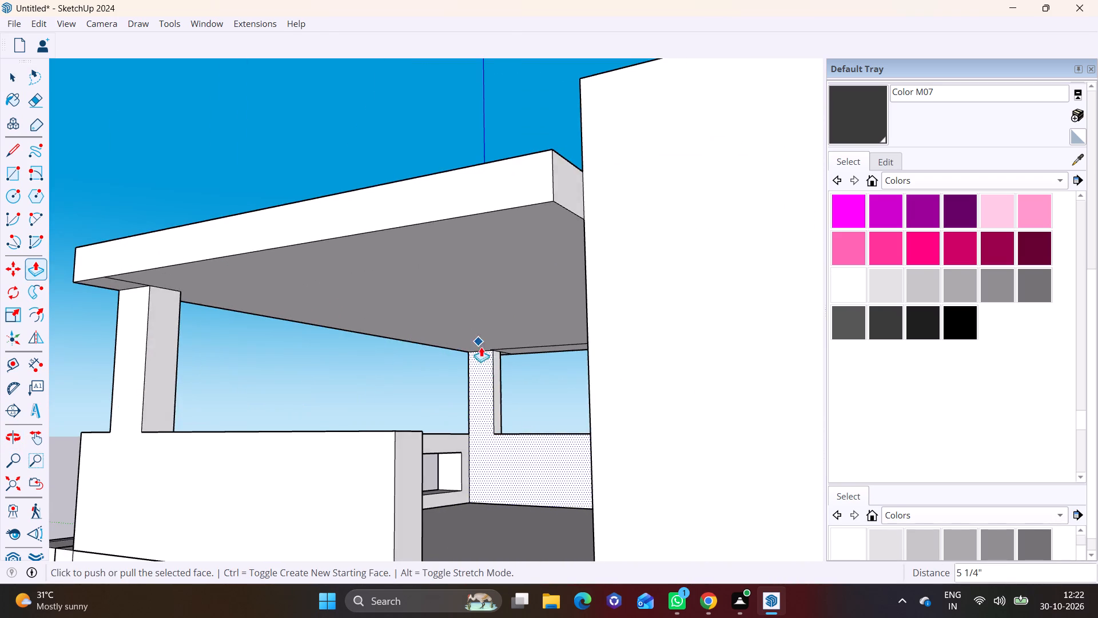
{"action": "scroll", "coordinate": [495, 361], "scroll_direction": "up", "scroll_amount": 9}
{"action": "key", "text": "space"}
{"action": "left_click", "coordinate": [498, 402]}
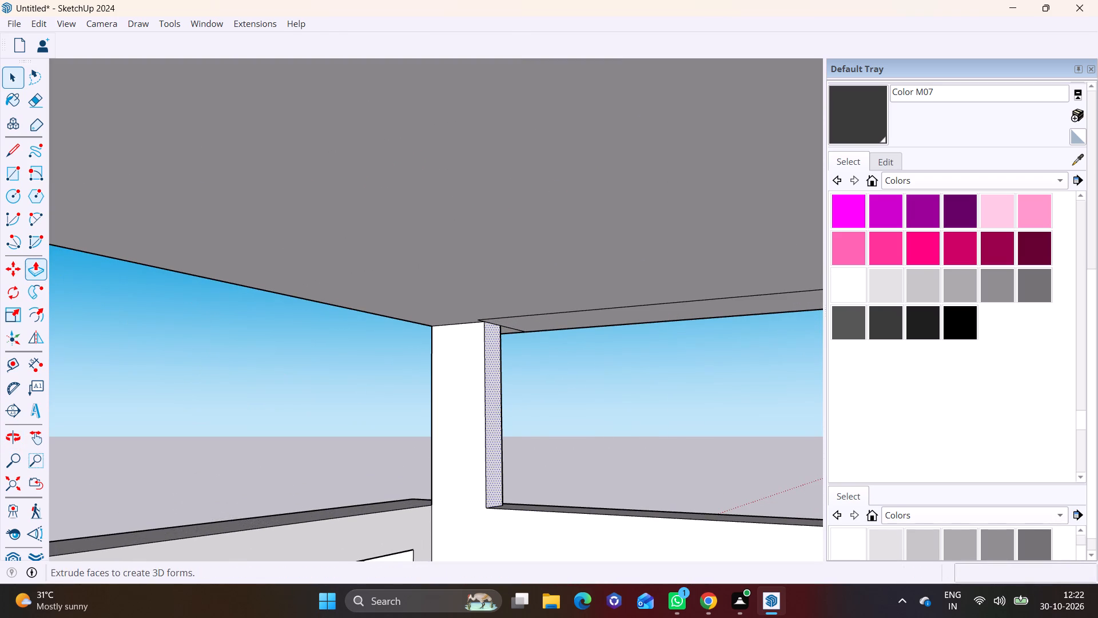
{"action": "left_click", "coordinate": [34, 264]}
{"action": "left_click", "coordinate": [491, 421]}
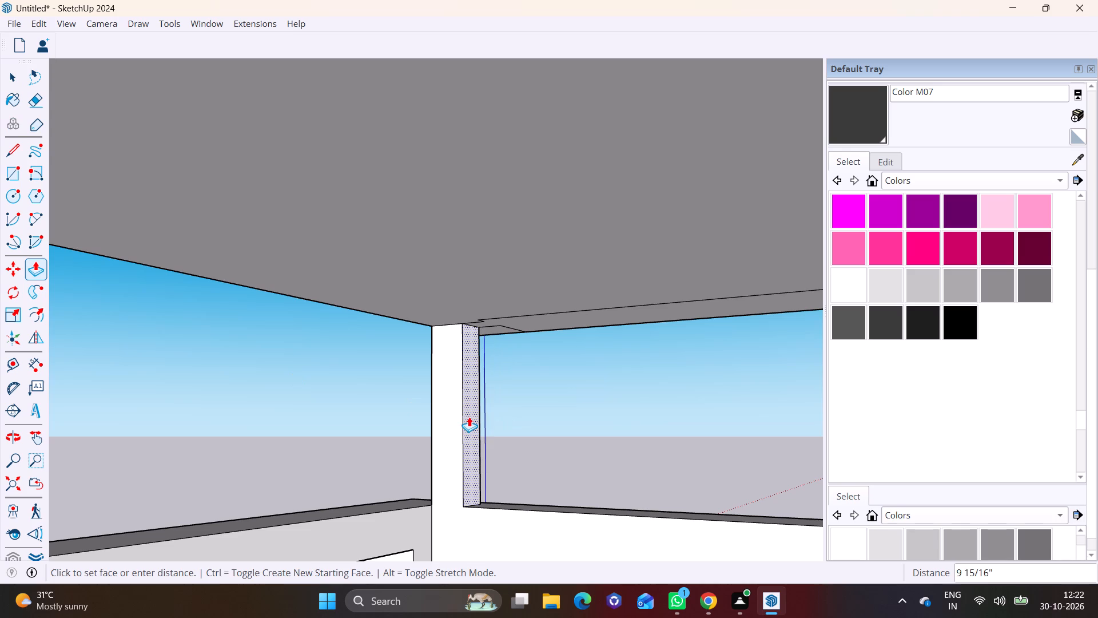
{"action": "left_click", "coordinate": [469, 417]}
{"action": "key", "text": "space"}
Push in the inner face of the front-right roof post and its adjoining side parapet slightly to thin them.
{"action": "middle_click_drag", "start_coordinate": [428, 412], "coordinate": [808, 469]}
{"action": "scroll", "coordinate": [603, 455], "scroll_direction": "down", "scroll_amount": 1}
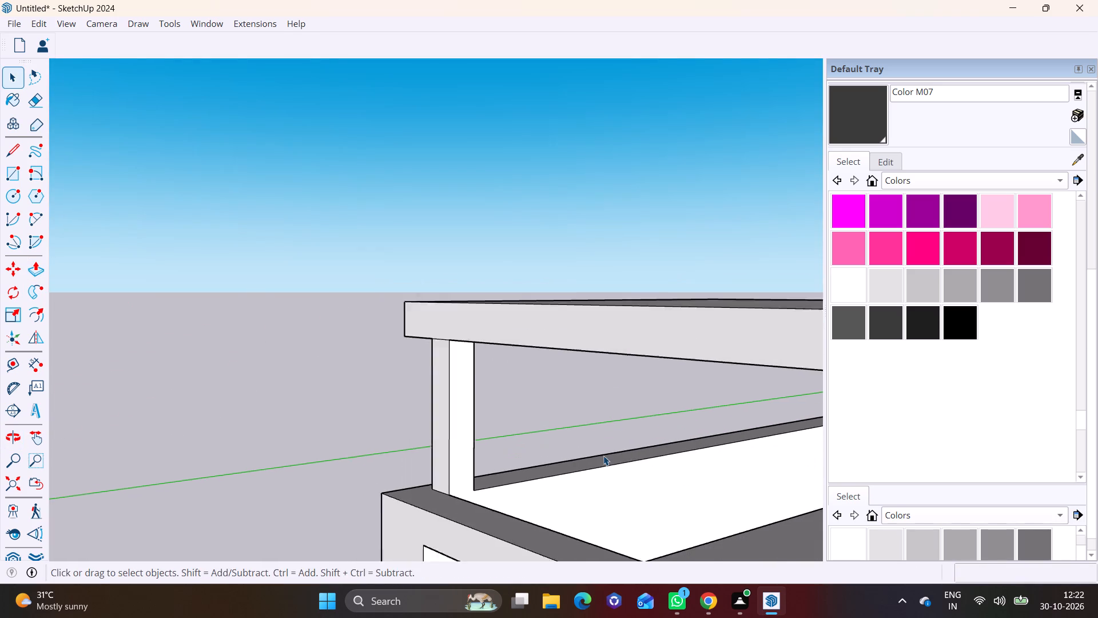
{"action": "scroll", "coordinate": [603, 455], "scroll_direction": "down", "scroll_amount": 2}
{"action": "middle_click_drag", "start_coordinate": [602, 457], "coordinate": [292, 329], "text": "shift"}
{"action": "scroll", "coordinate": [411, 340], "scroll_direction": "down", "scroll_amount": 7}
{"action": "middle_click_drag", "start_coordinate": [444, 360], "coordinate": [743, 426]}
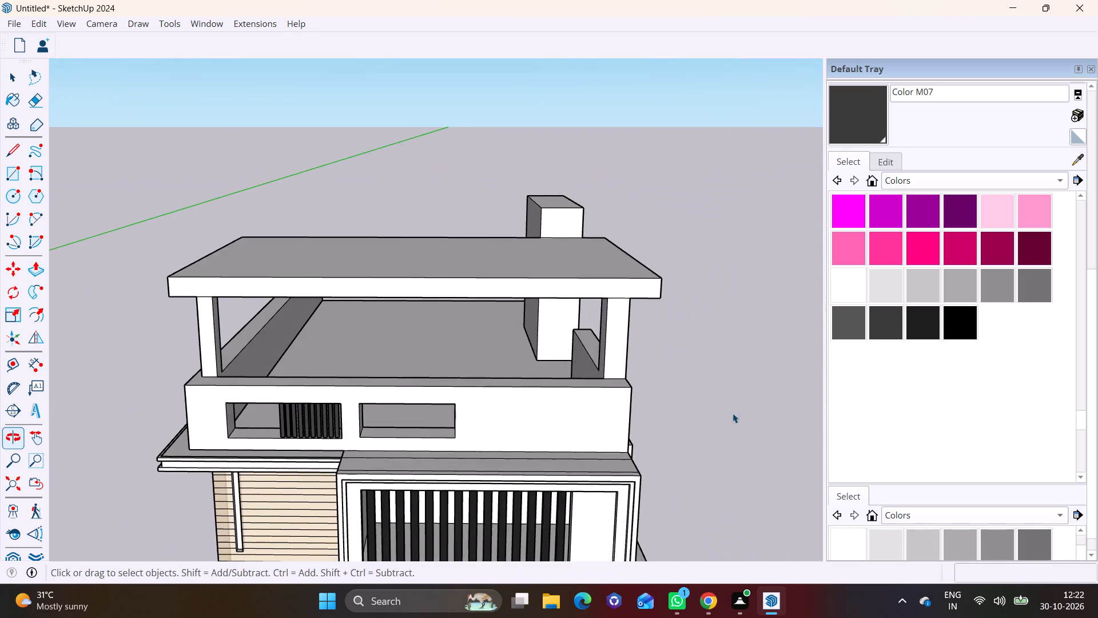
{"action": "scroll", "coordinate": [651, 377], "scroll_direction": "up", "scroll_amount": 3}
{"action": "middle_click_drag", "start_coordinate": [631, 369], "coordinate": [576, 377], "text": "shift"}
{"action": "middle_click_drag", "start_coordinate": [551, 370], "coordinate": [743, 382]}
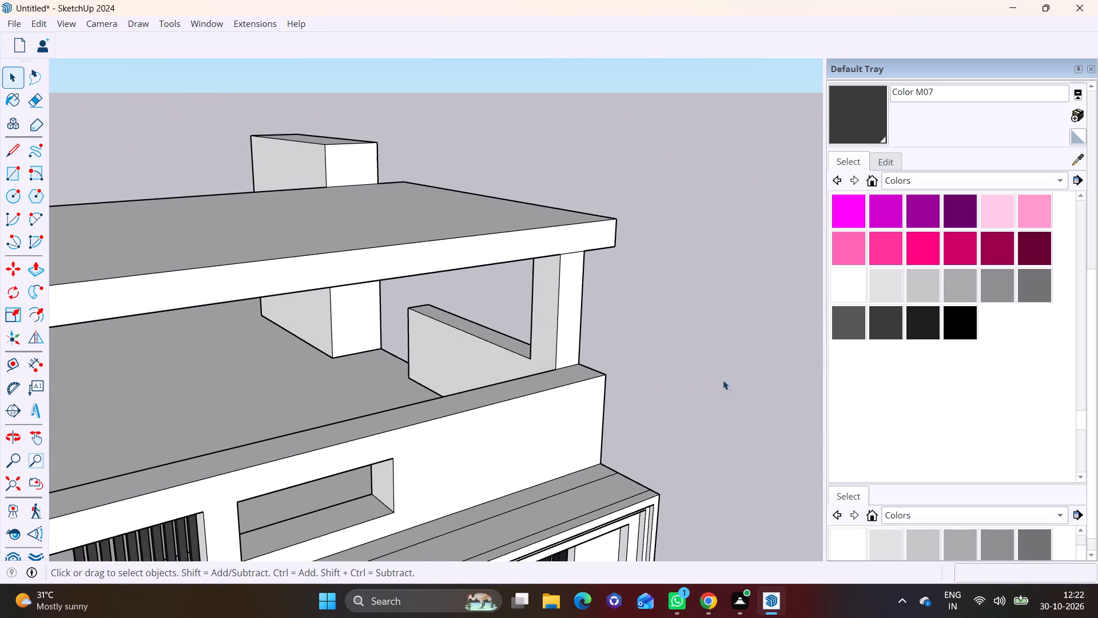
{"action": "left_click", "coordinate": [550, 326]}
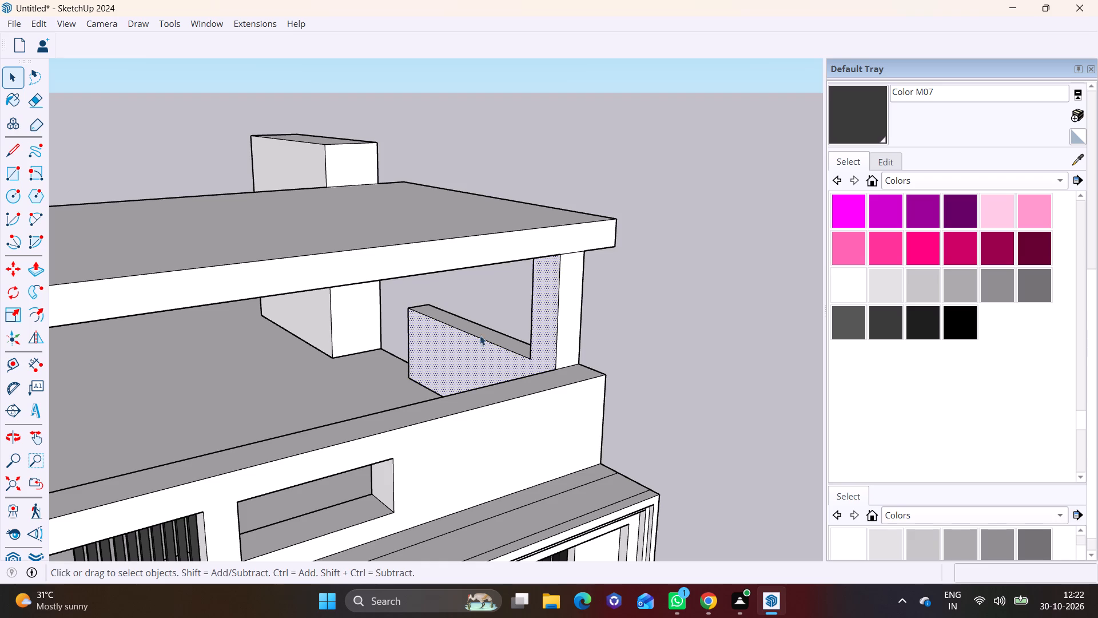
{"action": "left_click", "coordinate": [32, 278]}
{"action": "left_click", "coordinate": [540, 341]}
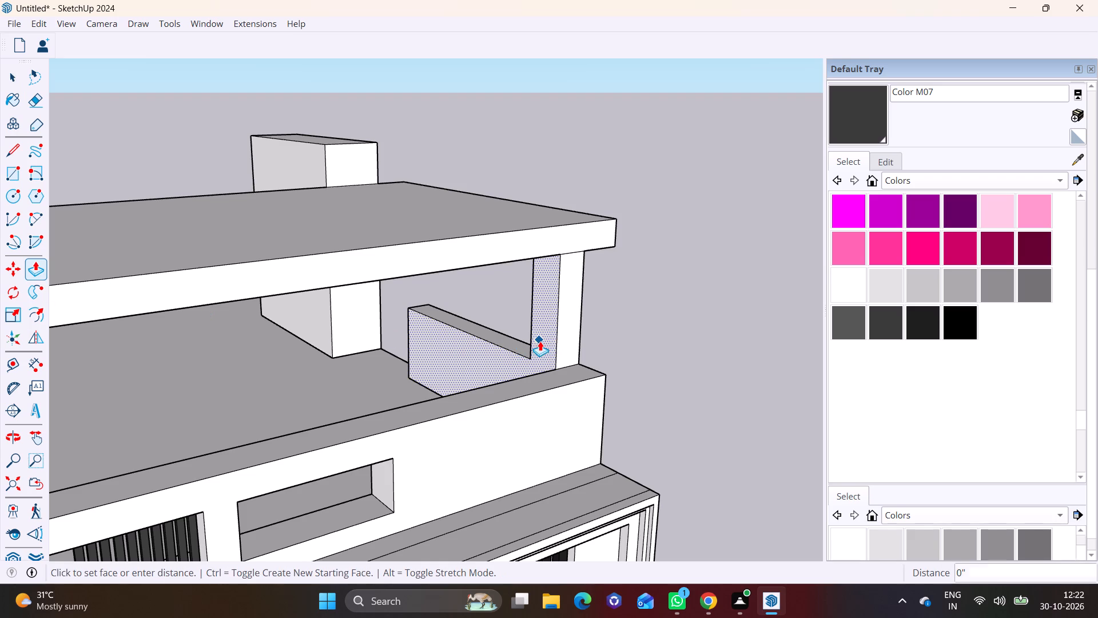
{"action": "left_click", "coordinate": [546, 339]}
Push in the narrow rear face of the front-right roof post toward the front to slim it like the other post.
{"action": "middle_click_drag", "start_coordinate": [562, 341], "coordinate": [99, 374]}
{"action": "middle_click_drag", "start_coordinate": [389, 356], "coordinate": [104, 332]}
{"action": "scroll", "coordinate": [189, 310], "scroll_direction": "up", "scroll_amount": 6}
{"action": "key", "text": "space"}
{"action": "left_click", "coordinate": [156, 268]}
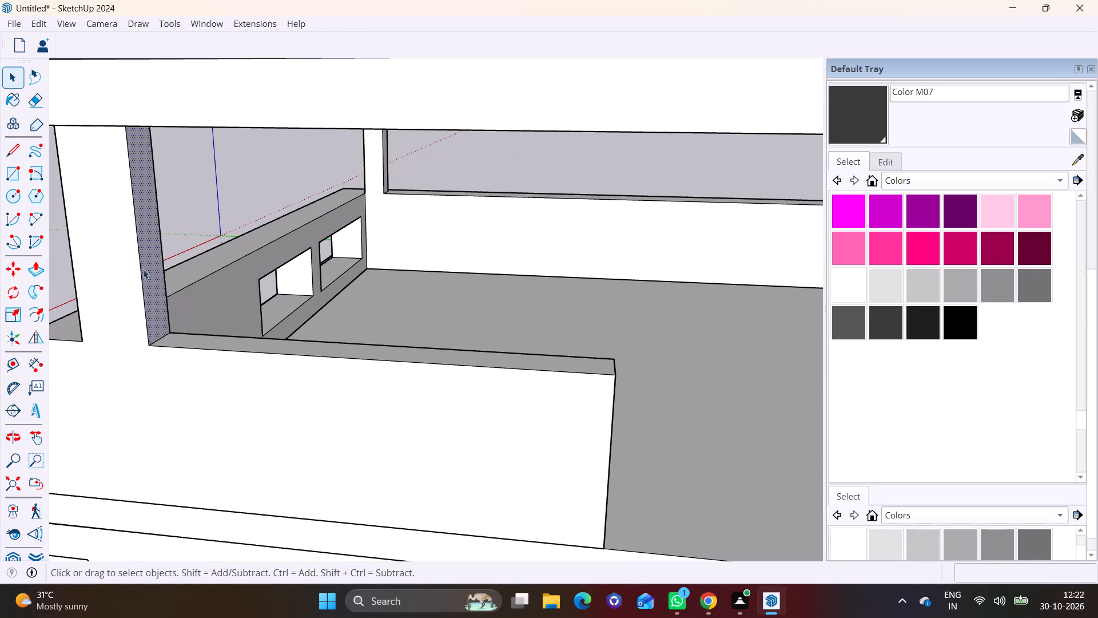
{"action": "left_click", "coordinate": [30, 264]}
{"action": "left_click", "coordinate": [145, 268]}
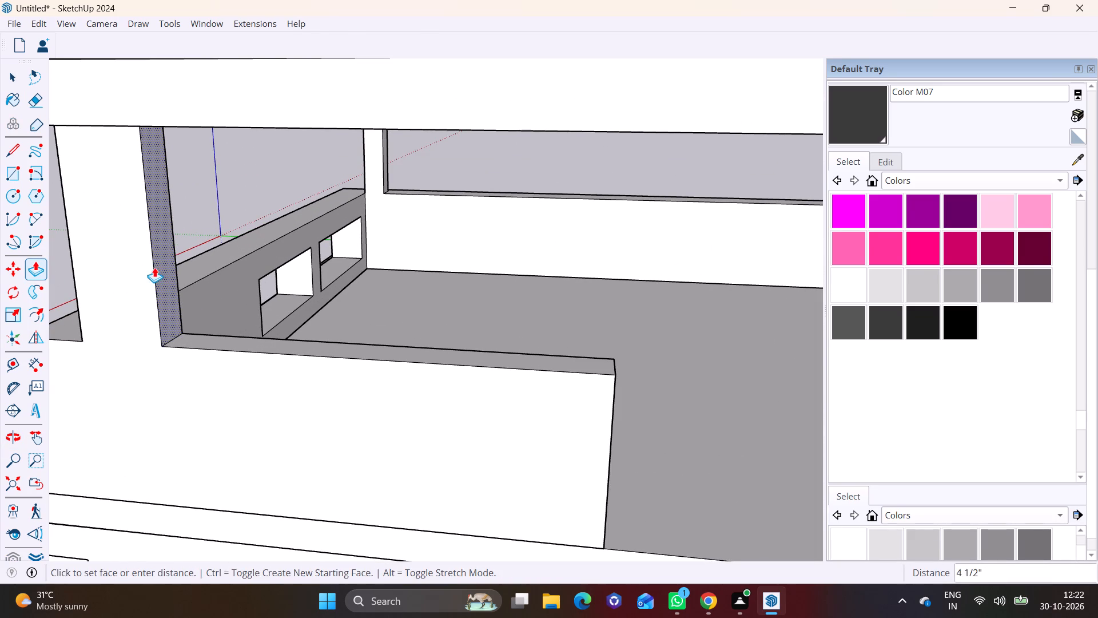
{"action": "left_click", "coordinate": [101, 264]}
{"action": "key", "text": "space"}
Draw a rectangle about 16 feet by 5 feet on top of the canopy slab, near its left end and running front to back.
{"action": "scroll", "coordinate": [132, 301], "scroll_direction": "down", "scroll_amount": 8}
{"action": "middle_click_drag", "start_coordinate": [160, 351], "coordinate": [606, 358]}
{"action": "scroll", "coordinate": [504, 350], "scroll_direction": "down", "scroll_amount": 2}
{"action": "middle_click_drag", "start_coordinate": [504, 350], "coordinate": [463, 374], "text": "shift"}
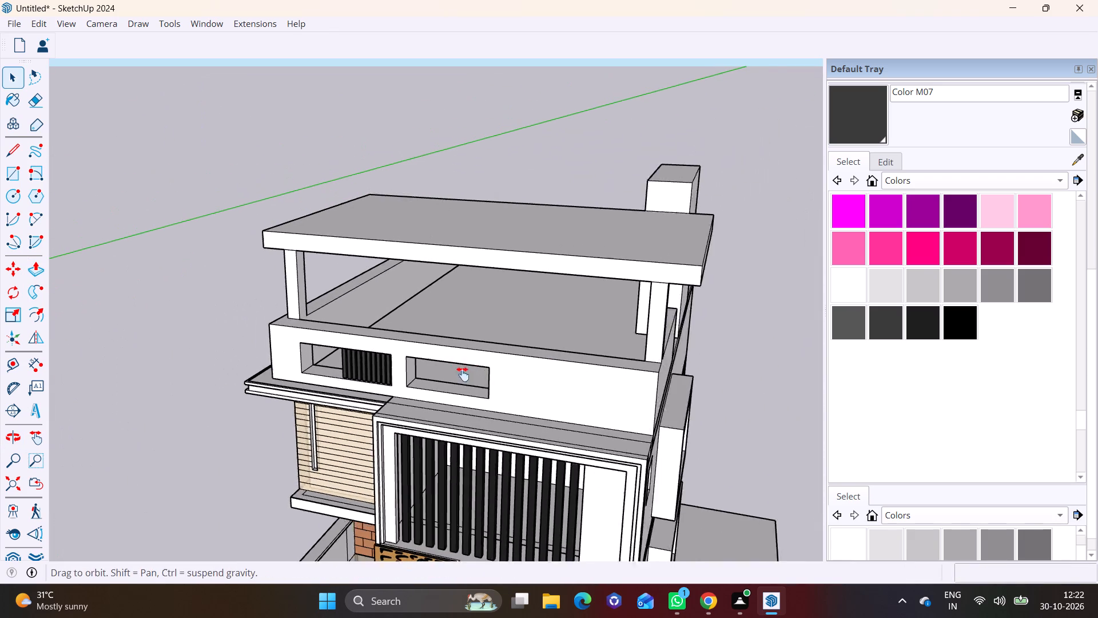
{"action": "middle_click_drag", "start_coordinate": [463, 374], "coordinate": [363, 455], "text": "shift"}
{"action": "middle_click_drag", "start_coordinate": [377, 447], "coordinate": [489, 286]}
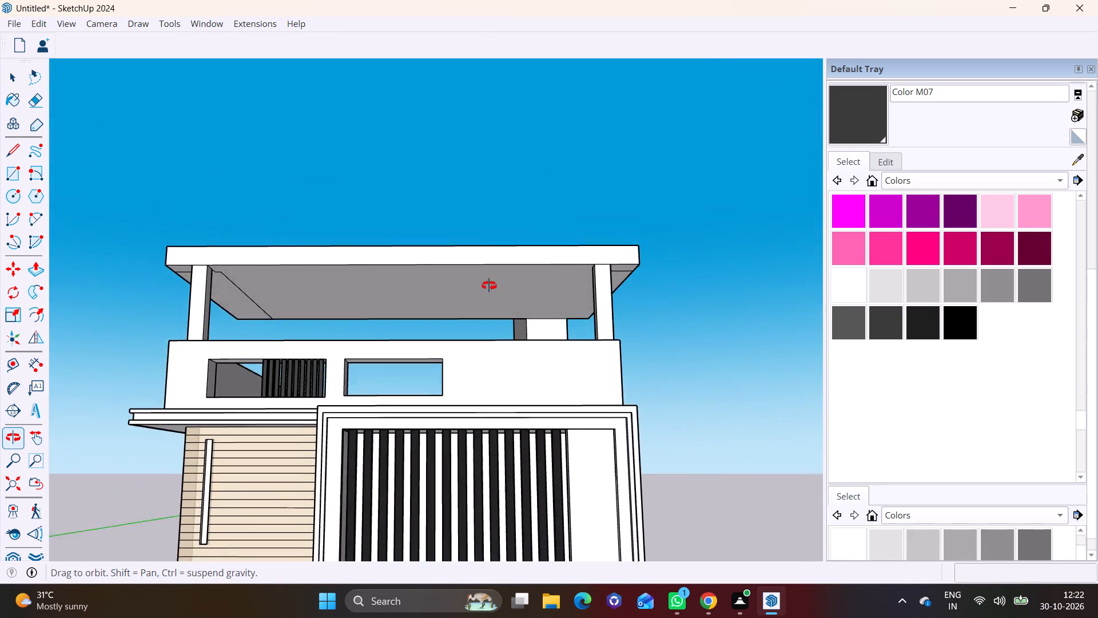
{"action": "middle_click_drag", "start_coordinate": [489, 286], "coordinate": [505, 518]}
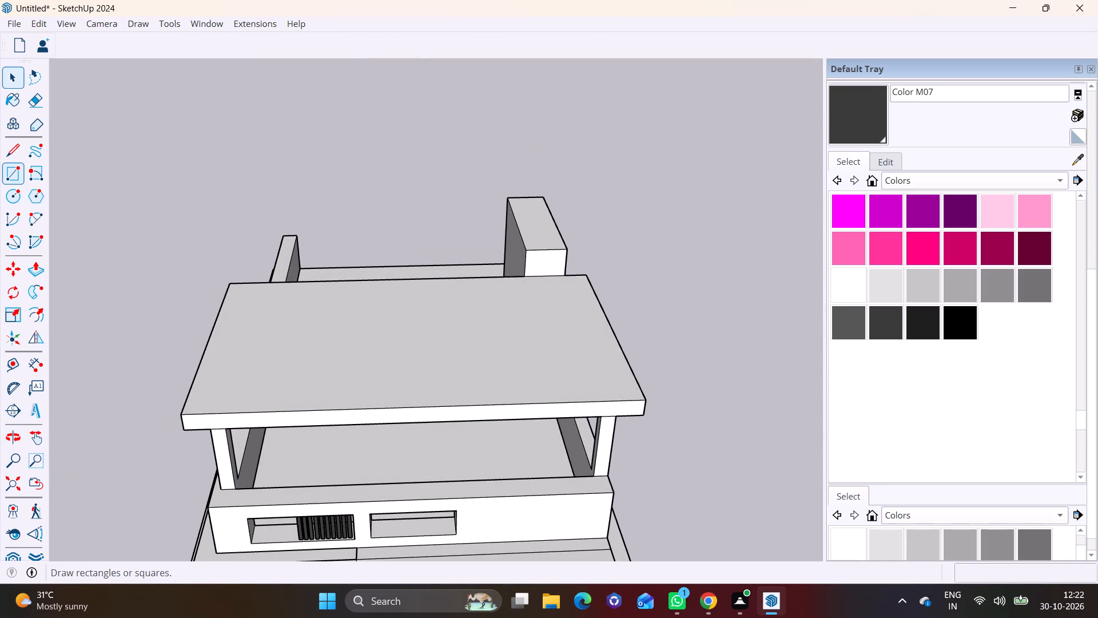
{"action": "left_click", "coordinate": [19, 176]}
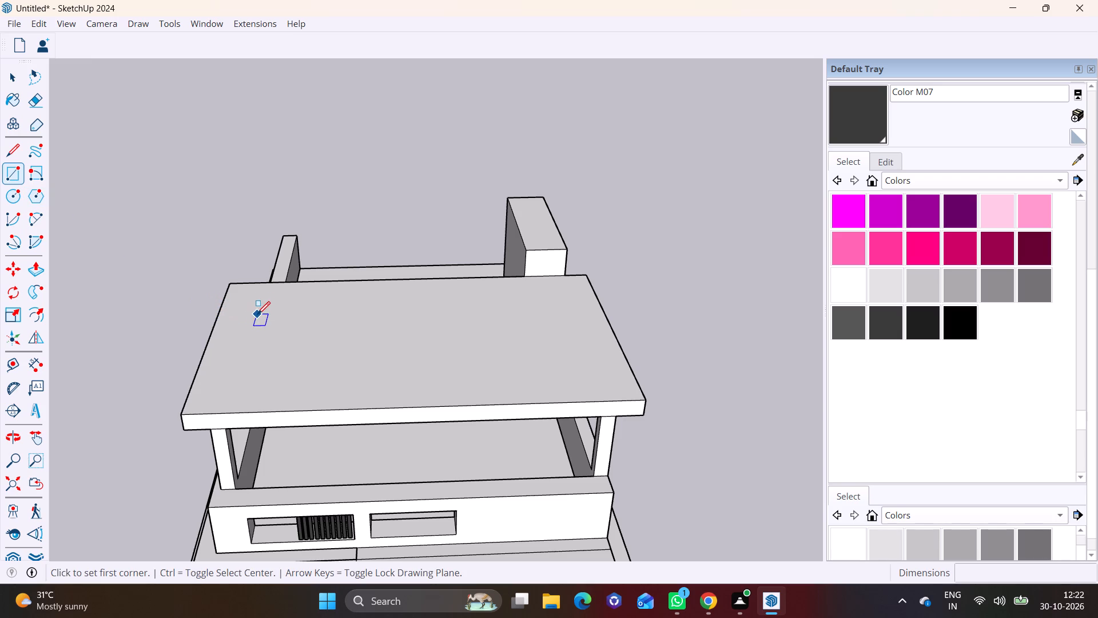
{"action": "left_click", "coordinate": [258, 299]}
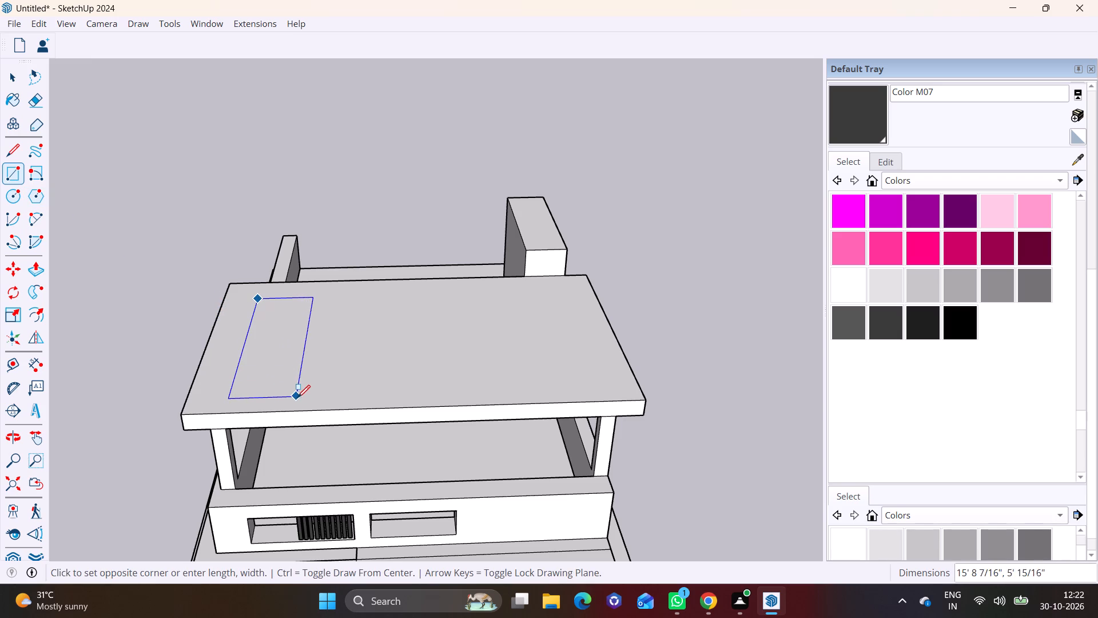
{"action": "left_click", "coordinate": [301, 398]}
{"action": "key", "text": "space"}
Push the new rectangle down about 1' 4 15/16" into the canopy slab, matching the slab's thickness.
{"action": "left_click", "coordinate": [295, 369]}
{"action": "left_click", "coordinate": [30, 269]}
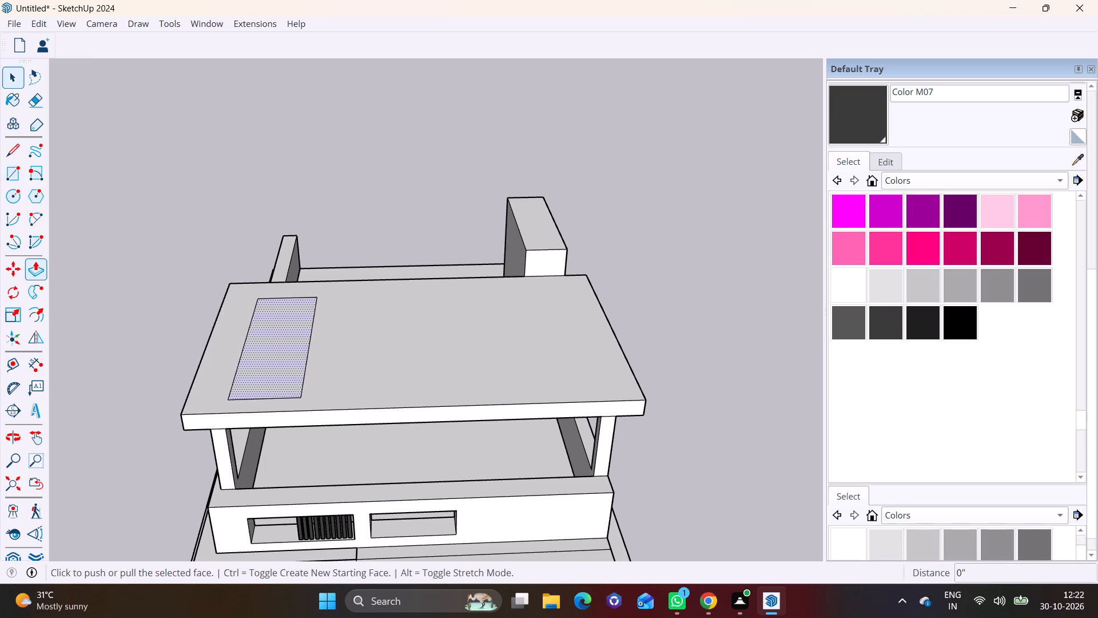
{"action": "left_click", "coordinate": [249, 347]}
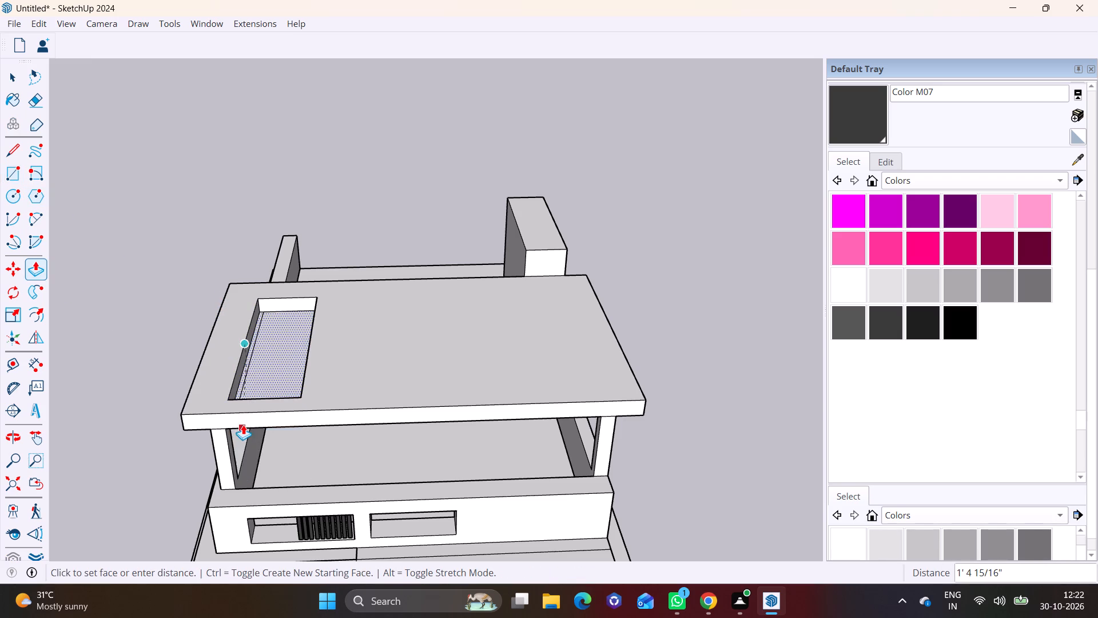
{"action": "left_click", "coordinate": [243, 425]}
Delete the remaining bottom face of the rectangular recess to open it through the canopy slab.
{"action": "middle_click_drag", "start_coordinate": [280, 402], "coordinate": [276, 453]}
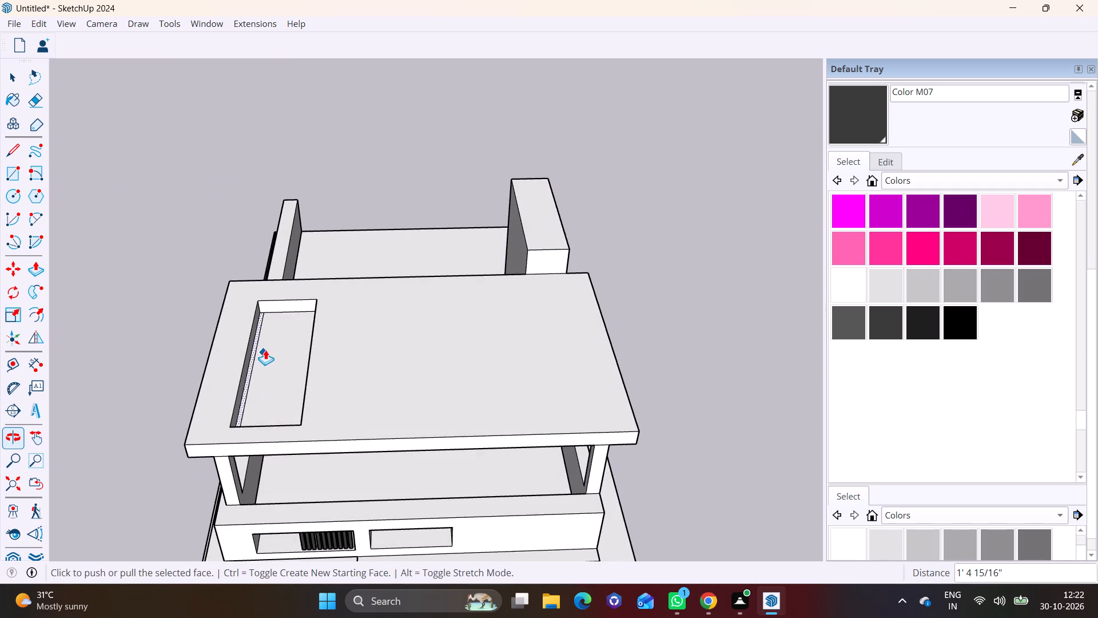
{"action": "scroll", "coordinate": [265, 349], "scroll_direction": "up", "scroll_amount": 2}
{"action": "scroll", "coordinate": [314, 371], "scroll_direction": "up", "scroll_amount": 1}
{"action": "middle_click_drag", "start_coordinate": [314, 371], "coordinate": [189, 329]}
{"action": "scroll", "coordinate": [169, 315], "scroll_direction": "up", "scroll_amount": 5}
{"action": "middle_click_drag", "start_coordinate": [209, 336], "coordinate": [319, 461]}
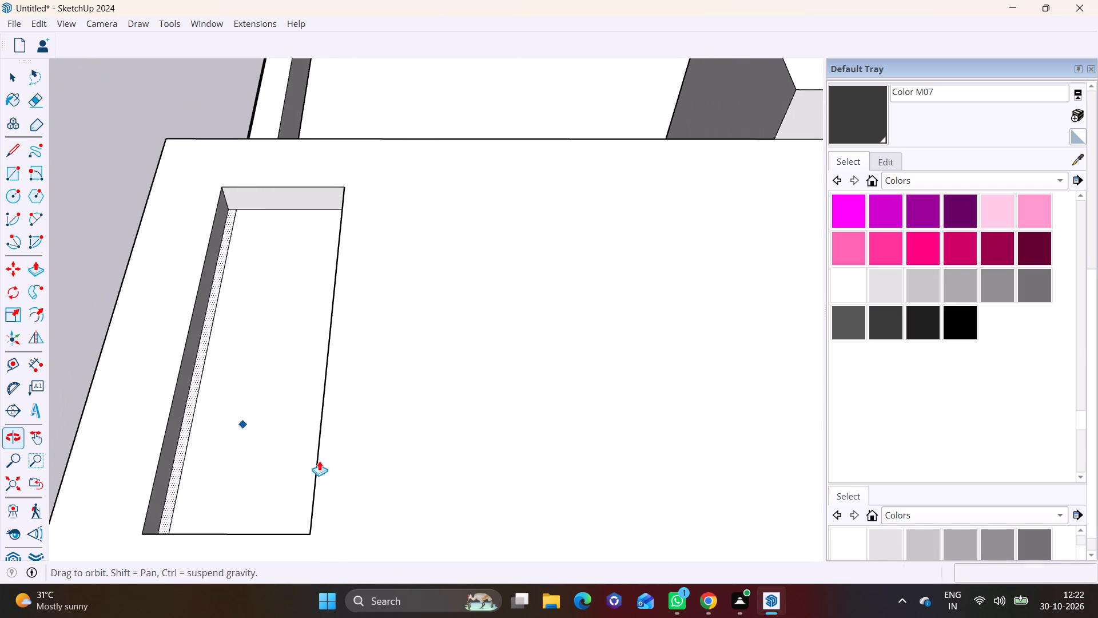
{"action": "key", "text": "space"}
{"action": "left_click", "coordinate": [267, 396]}
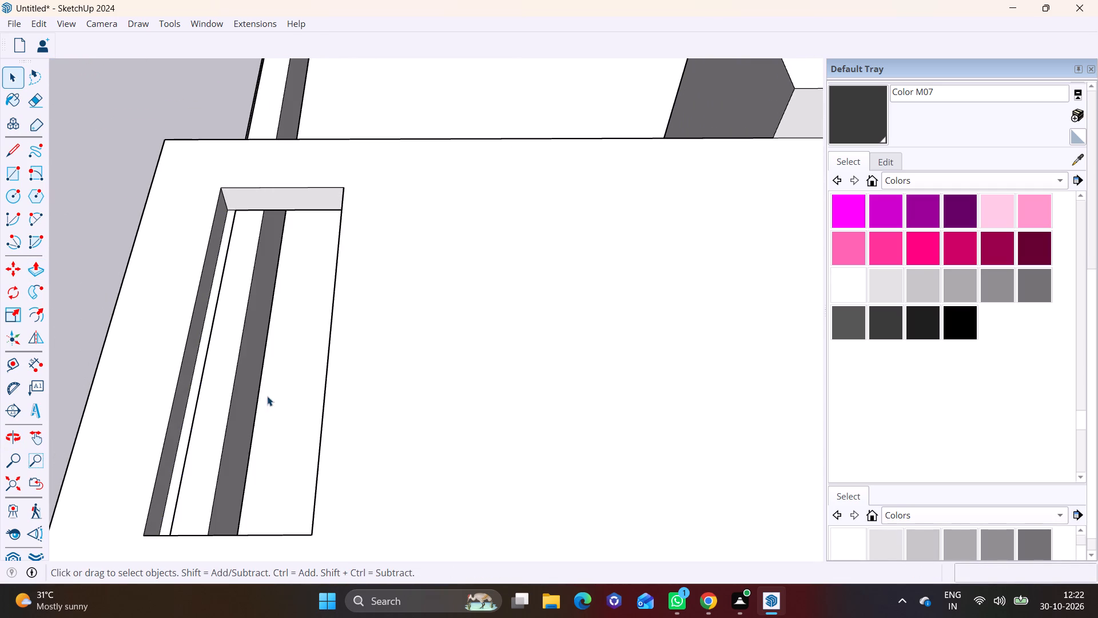
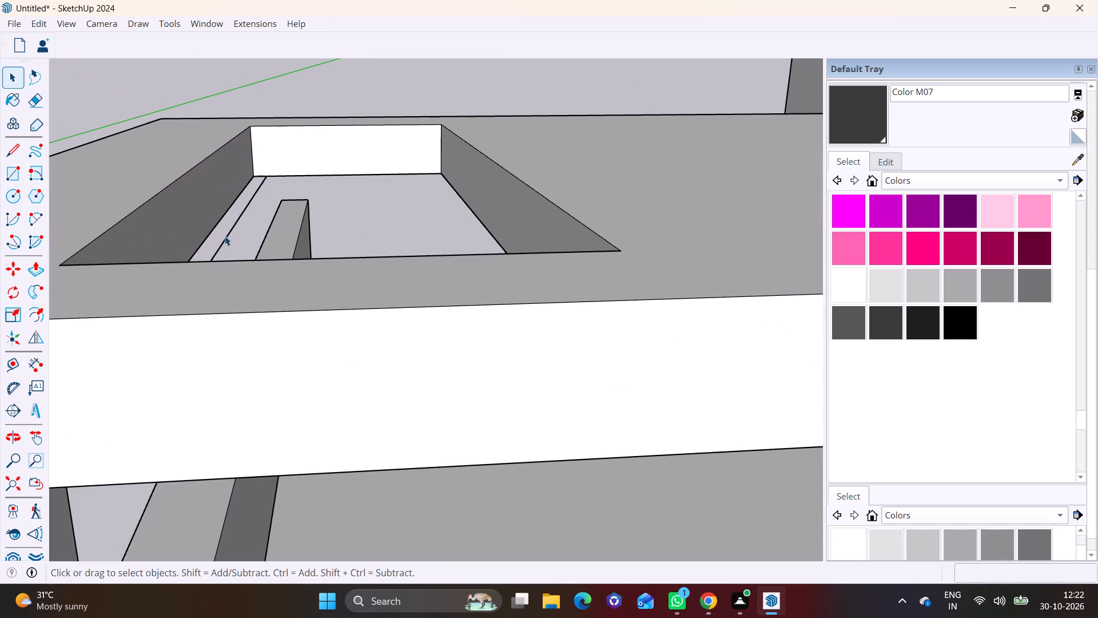
Remove the stray edge running front to back along the inside of the canopy slab's rectangular opening.
{"action": "left_click", "coordinate": [226, 240]}
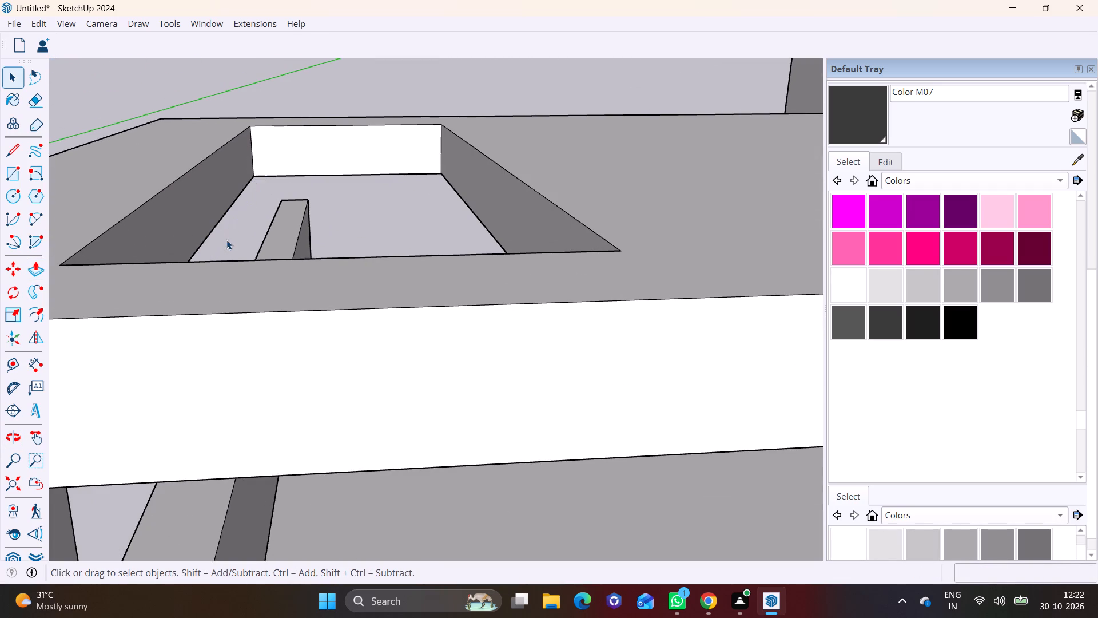
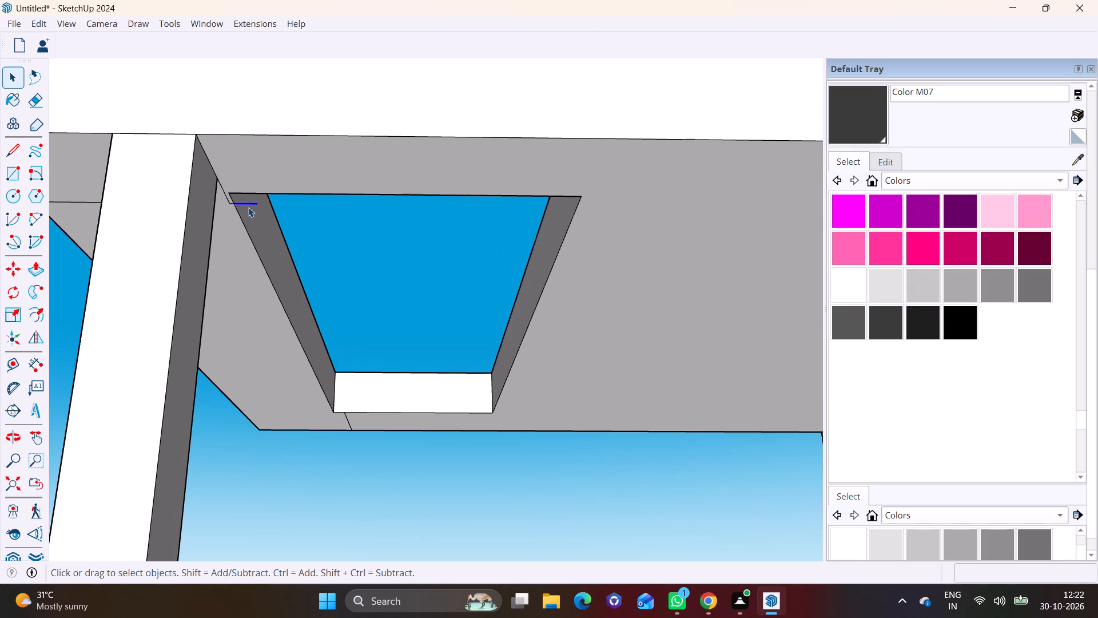
Draw a rectangle about 5 by 7 inches on the long inner face of the canopy slab's opening, near one end.
{"action": "scroll", "coordinate": [252, 224], "scroll_direction": "down", "scroll_amount": 4}
{"action": "middle_click_drag", "start_coordinate": [367, 175], "coordinate": [364, 368]}
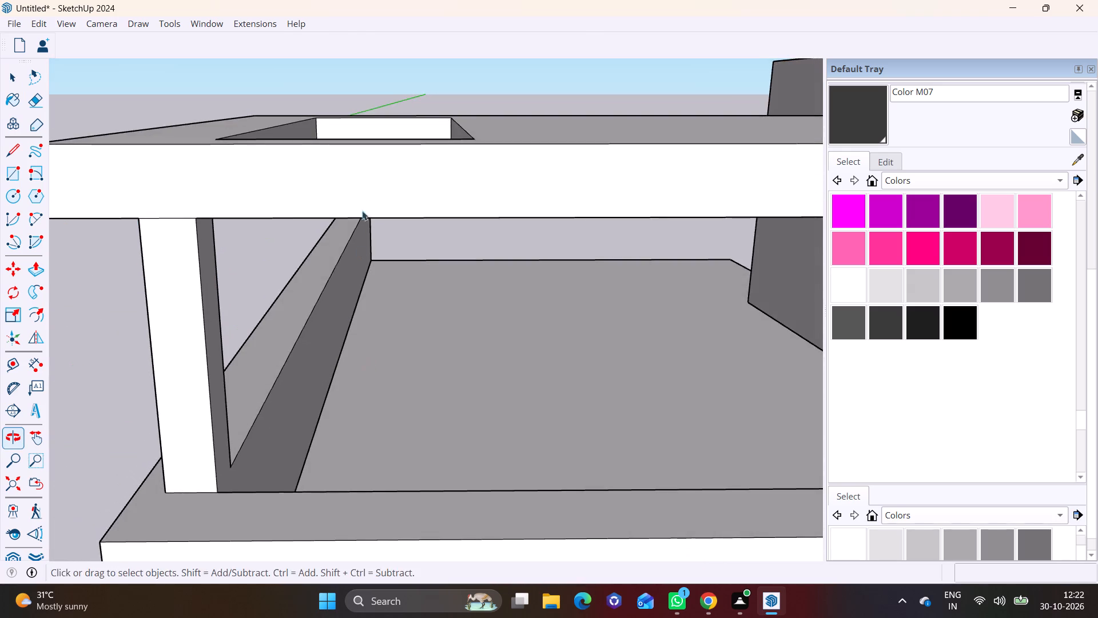
{"action": "middle_click_drag", "start_coordinate": [365, 204], "coordinate": [359, 286]}
{"action": "scroll", "coordinate": [376, 171], "scroll_direction": "down", "scroll_amount": 8}
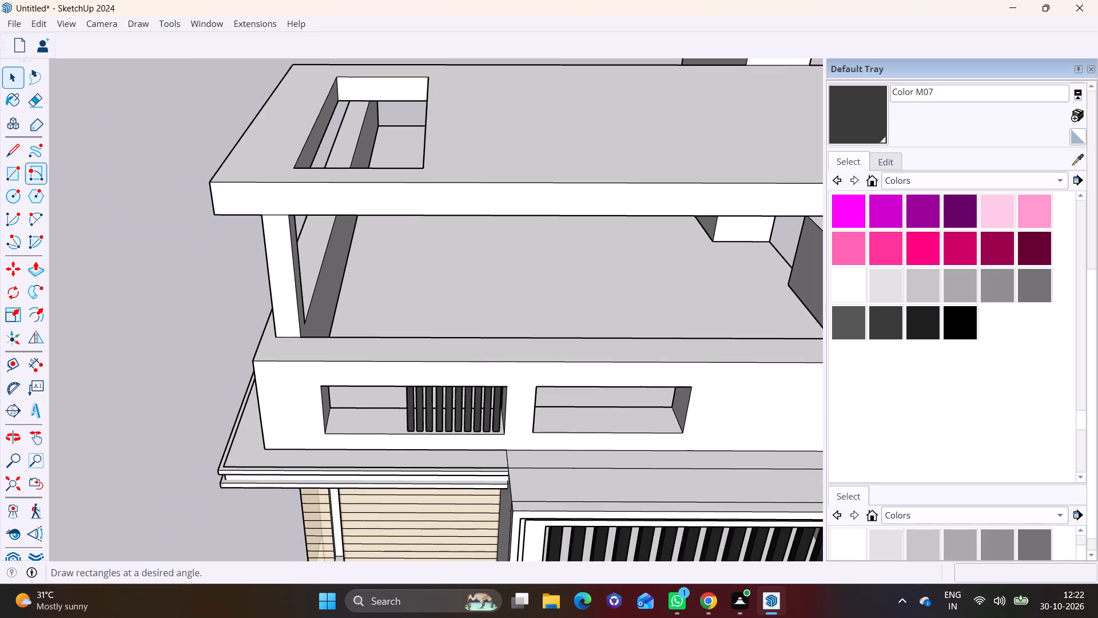
{"action": "left_click", "coordinate": [20, 176]}
{"action": "scroll", "coordinate": [363, 144], "scroll_direction": "up", "scroll_amount": 3}
{"action": "middle_click_drag", "start_coordinate": [367, 138], "coordinate": [305, 150]}
{"action": "scroll", "coordinate": [367, 138], "scroll_direction": "up", "scroll_amount": 1}
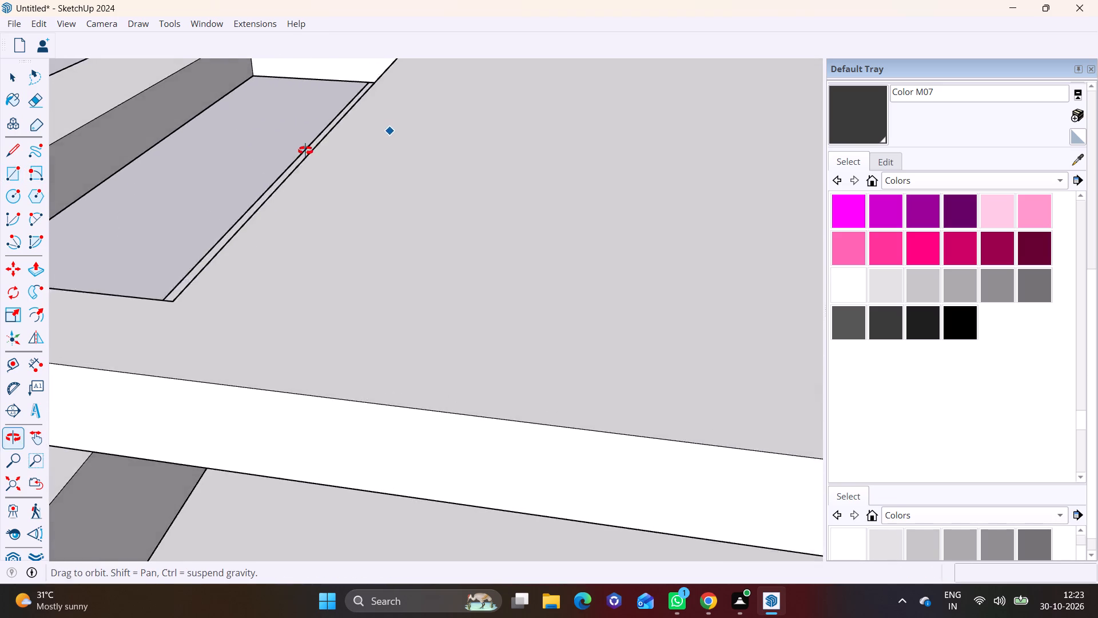
{"action": "middle_click_drag", "start_coordinate": [305, 150], "coordinate": [300, 150]}
{"action": "scroll", "coordinate": [235, 148], "scroll_direction": "down", "scroll_amount": 6}
{"action": "scroll", "coordinate": [163, 167], "scroll_direction": "up", "scroll_amount": 3}
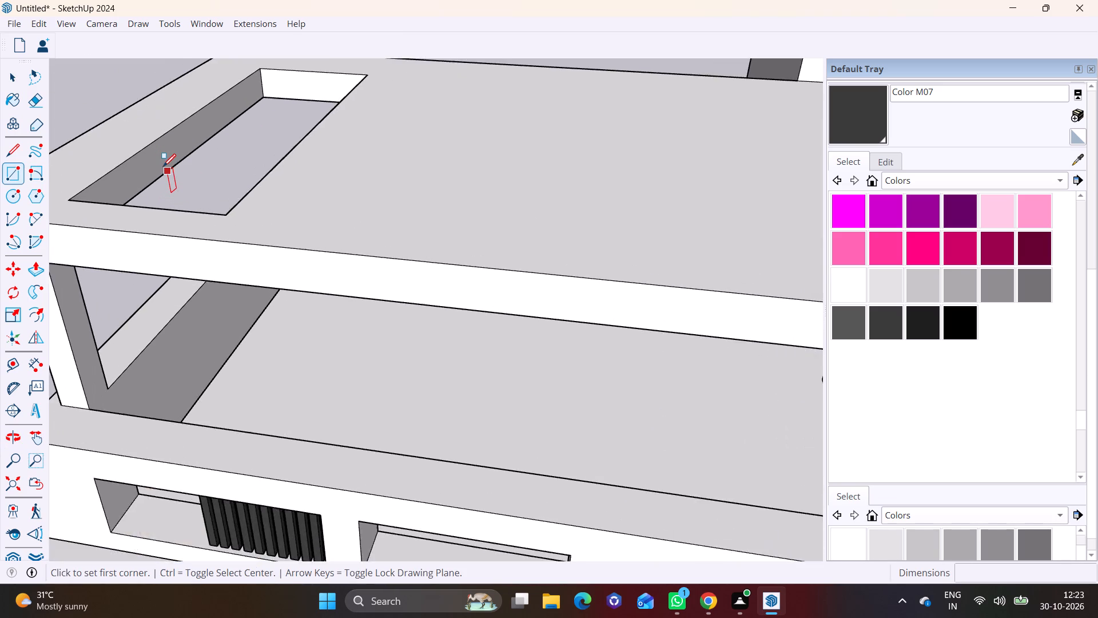
{"action": "scroll", "coordinate": [163, 167], "scroll_direction": "up", "scroll_amount": 4}
{"action": "middle_click_drag", "start_coordinate": [163, 167], "coordinate": [79, 171]}
{"action": "scroll", "coordinate": [71, 172], "scroll_direction": "down", "scroll_amount": 7}
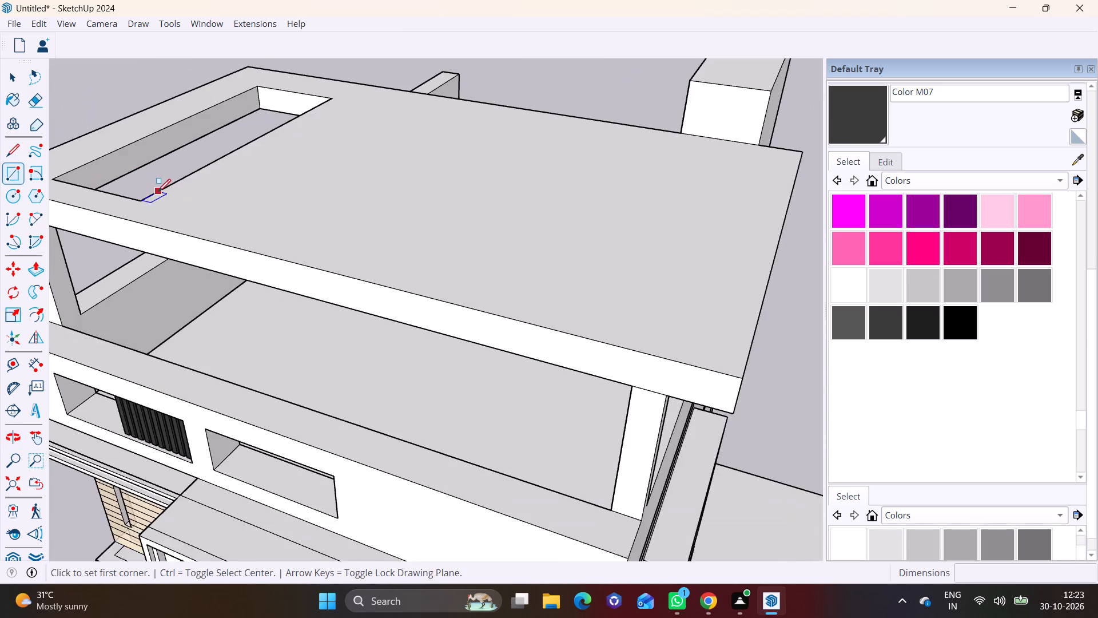
{"action": "scroll", "coordinate": [158, 192], "scroll_direction": "down", "scroll_amount": 2}
{"action": "middle_click_drag", "start_coordinate": [270, 221], "coordinate": [144, 245]}
{"action": "scroll", "coordinate": [156, 170], "scroll_direction": "up", "scroll_amount": 6}
{"action": "scroll", "coordinate": [272, 231], "scroll_direction": "down", "scroll_amount": 3}
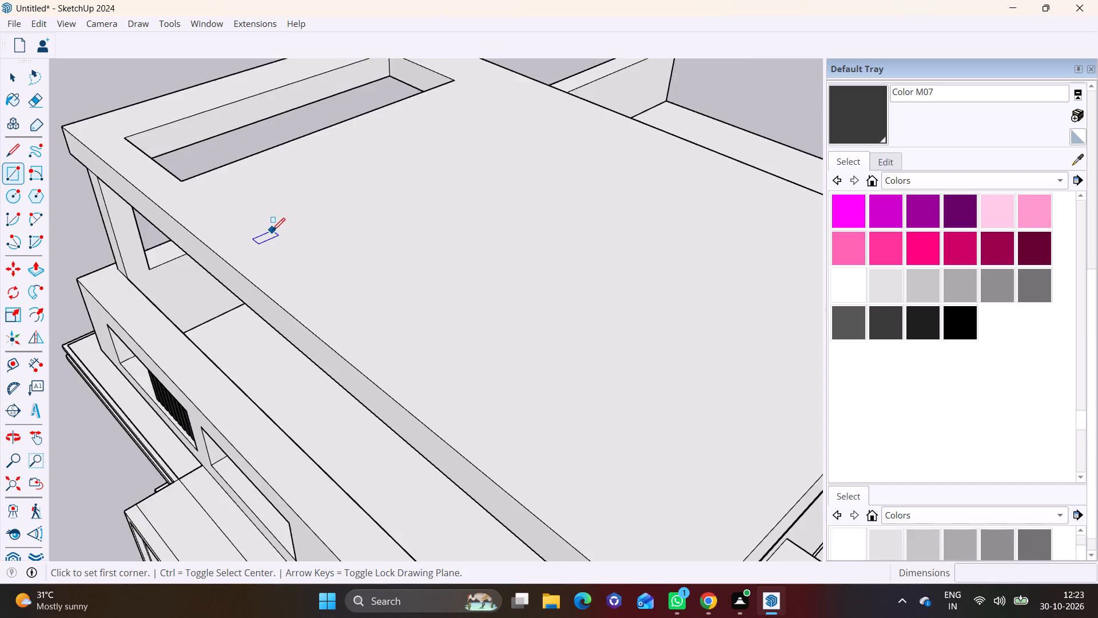
{"action": "scroll", "coordinate": [272, 231], "scroll_direction": "down", "scroll_amount": 4}
{"action": "middle_click_drag", "start_coordinate": [305, 232], "coordinate": [224, 204]}
{"action": "scroll", "coordinate": [214, 90], "scroll_direction": "up", "scroll_amount": 8}
{"action": "middle_click_drag", "start_coordinate": [303, 204], "coordinate": [241, 181]}
{"action": "scroll", "coordinate": [211, 112], "scroll_direction": "up", "scroll_amount": 5}
{"action": "left_click", "coordinate": [8, 169]}
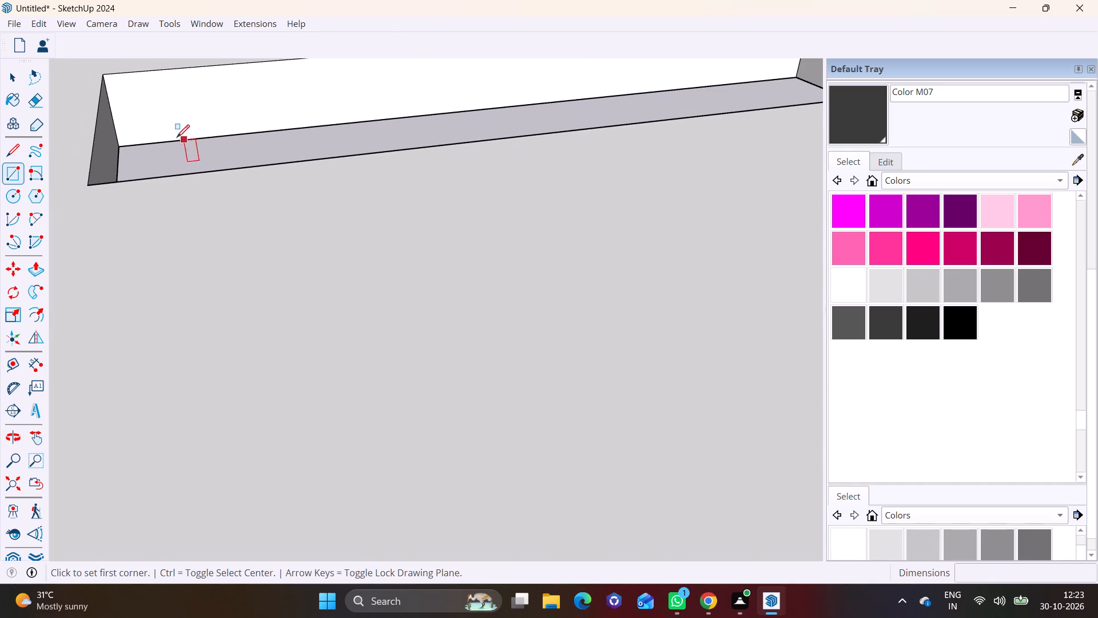
{"action": "left_click", "coordinate": [135, 130]}
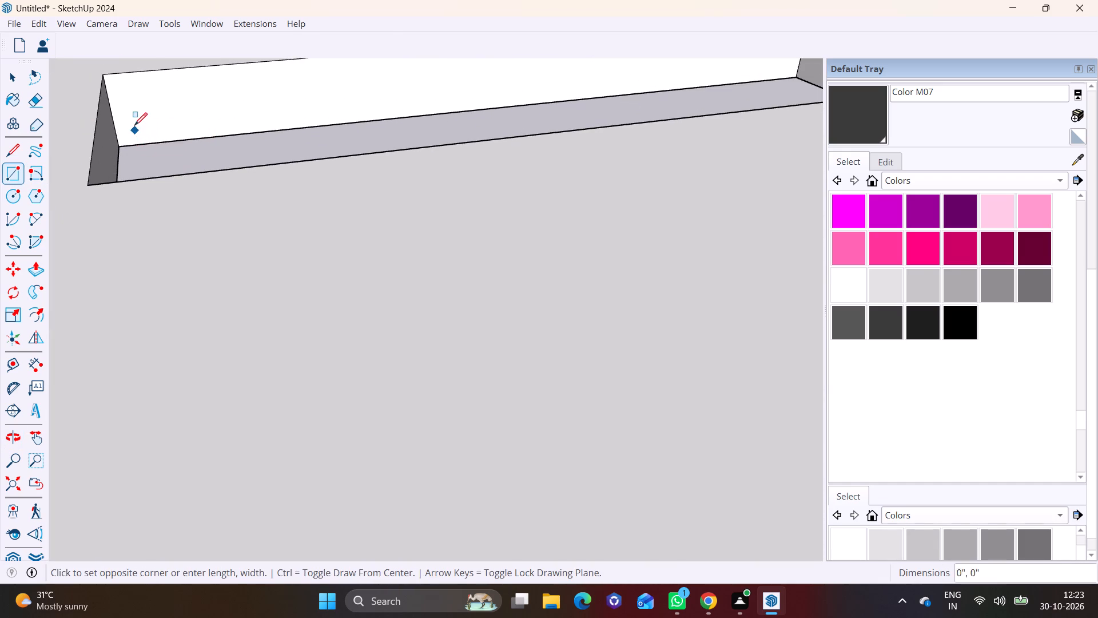
{"action": "left_click", "coordinate": [161, 107]}
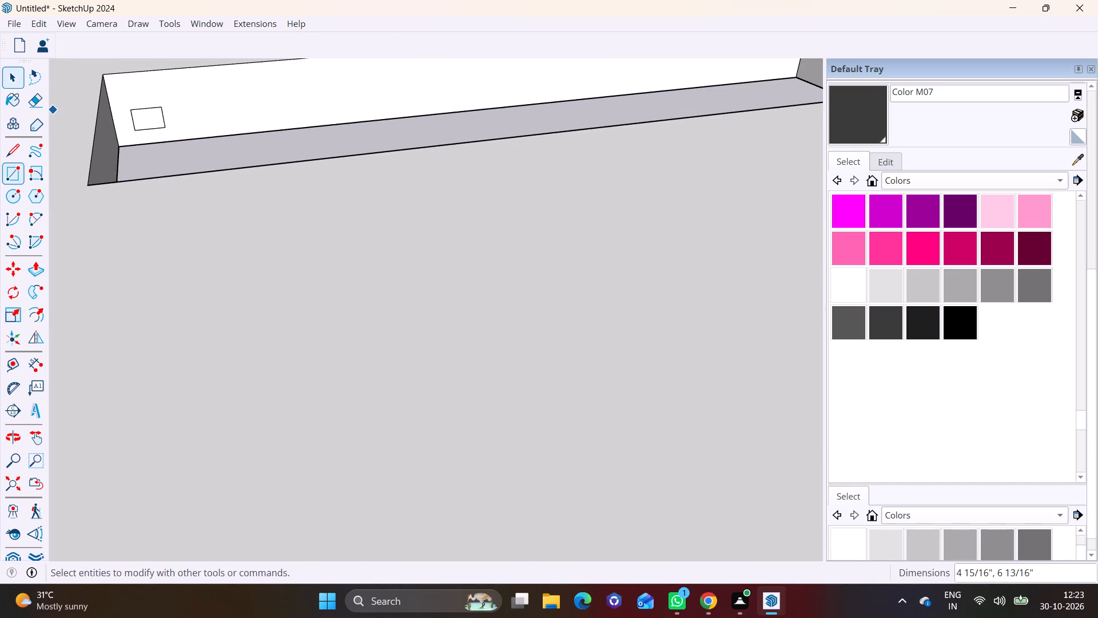
Make the small rectangle and its edges a group and open the group for editing.
{"action": "left_click", "coordinate": [12, 76]}
{"action": "double_click", "coordinate": [142, 117]}
{"action": "right_click", "coordinate": [142, 117]}
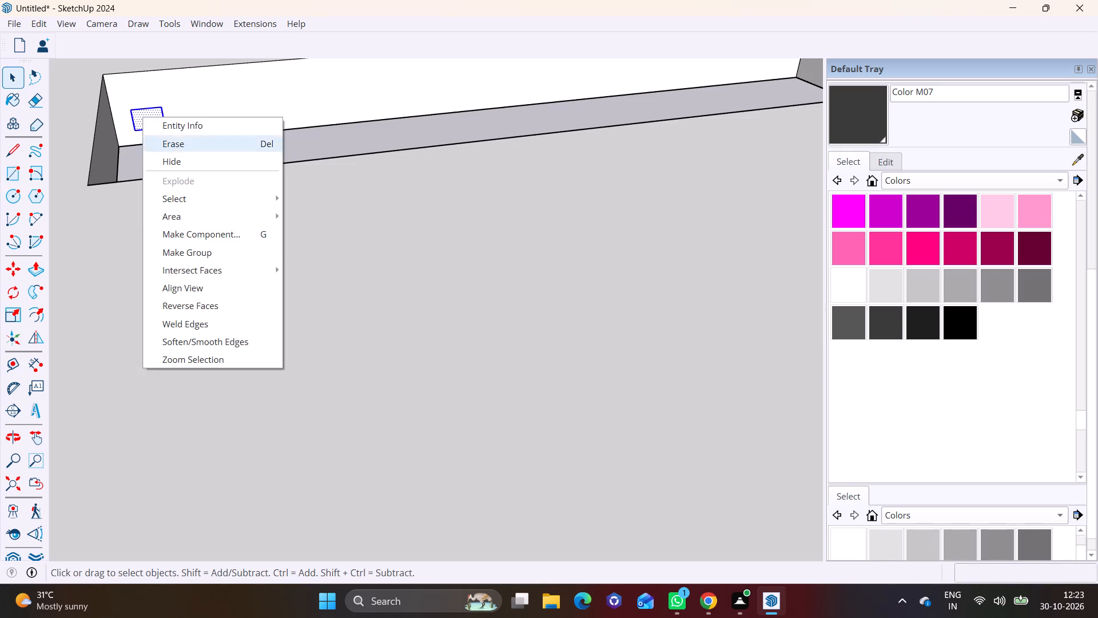
{"action": "left_click", "coordinate": [186, 249]}
{"action": "triple_click", "coordinate": [151, 127]}
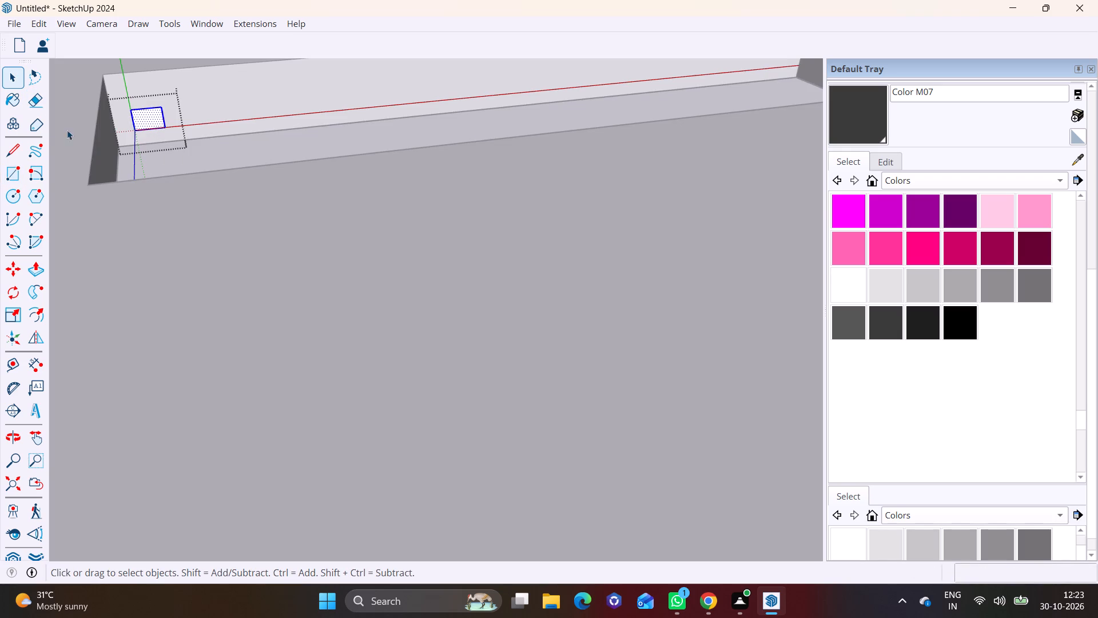
Push/Pull the grouped rectangle into a slat spanning the short width of the opening, and leave group editing.
{"action": "left_click", "coordinate": [35, 267]}
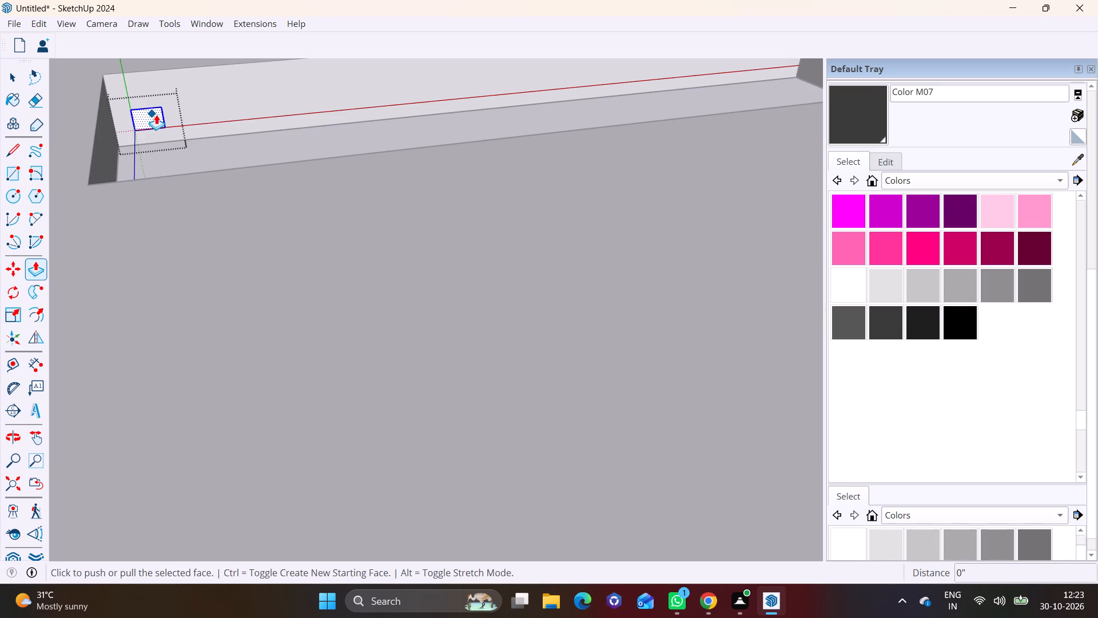
{"action": "left_click", "coordinate": [152, 116]}
{"action": "left_click", "coordinate": [130, 204]}
{"action": "middle_click_drag", "start_coordinate": [243, 177], "coordinate": [444, 286]}
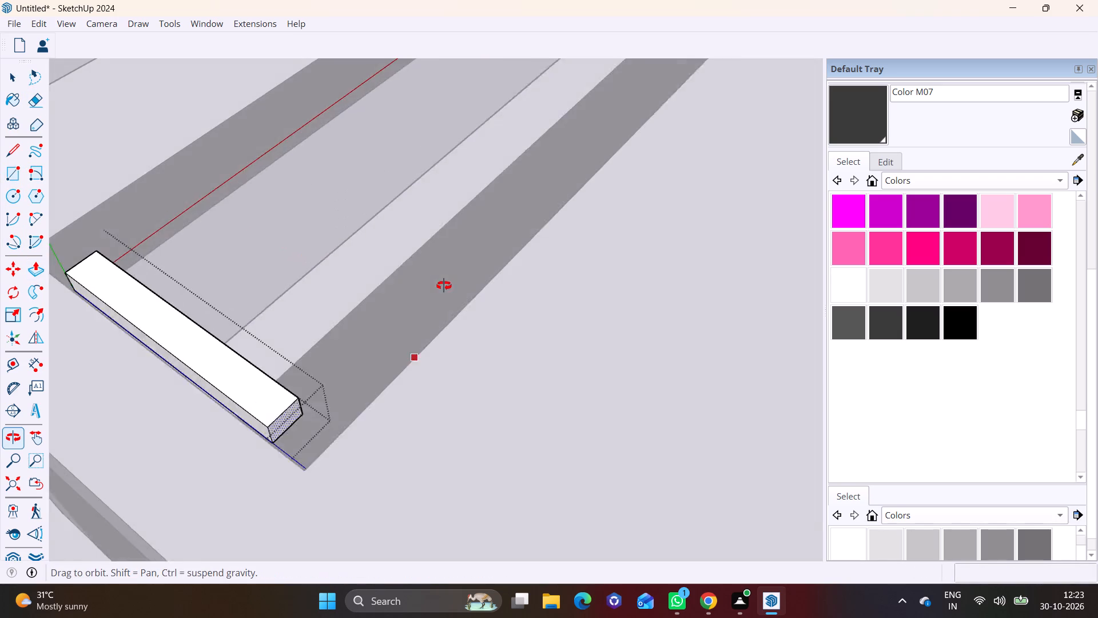
{"action": "middle_click_drag", "start_coordinate": [444, 286], "coordinate": [465, 286]}
{"action": "left_click", "coordinate": [318, 434]}
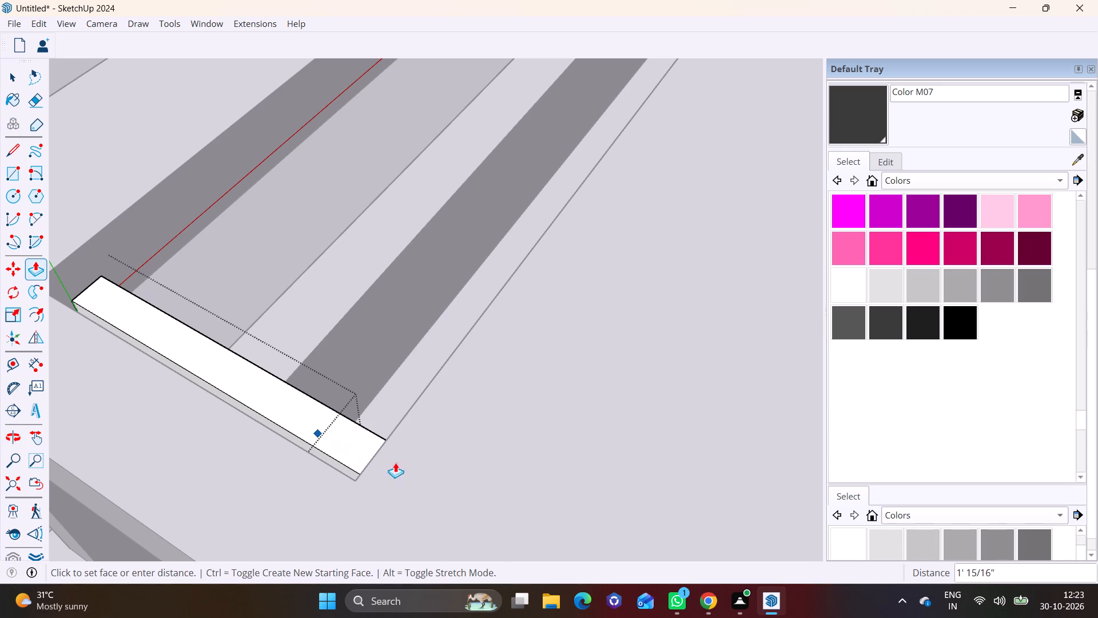
{"action": "left_click", "coordinate": [415, 472]}
{"action": "scroll", "coordinate": [249, 295], "scroll_direction": "down", "scroll_amount": 6}
{"action": "left_click", "coordinate": [86, 105]}
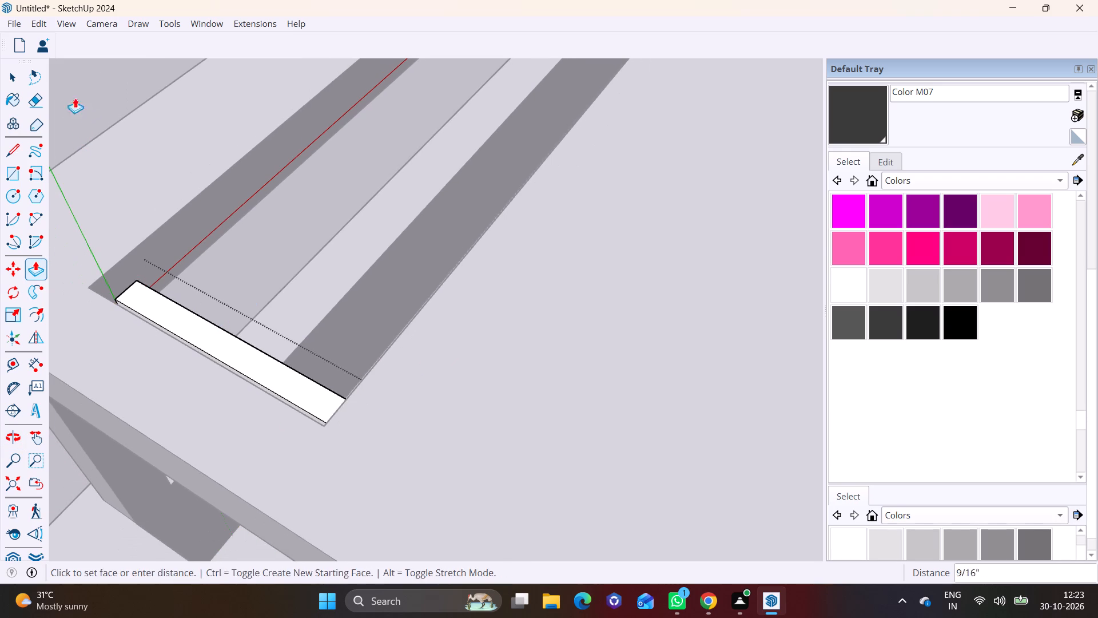
{"action": "left_click", "coordinate": [13, 80]}
{"action": "left_click", "coordinate": [127, 99]}
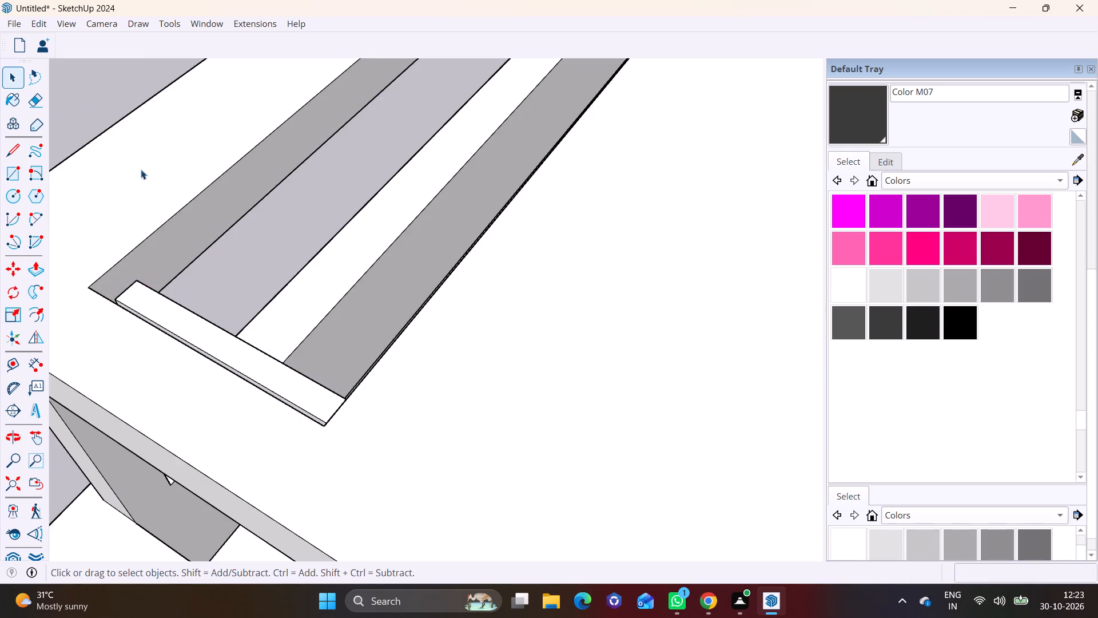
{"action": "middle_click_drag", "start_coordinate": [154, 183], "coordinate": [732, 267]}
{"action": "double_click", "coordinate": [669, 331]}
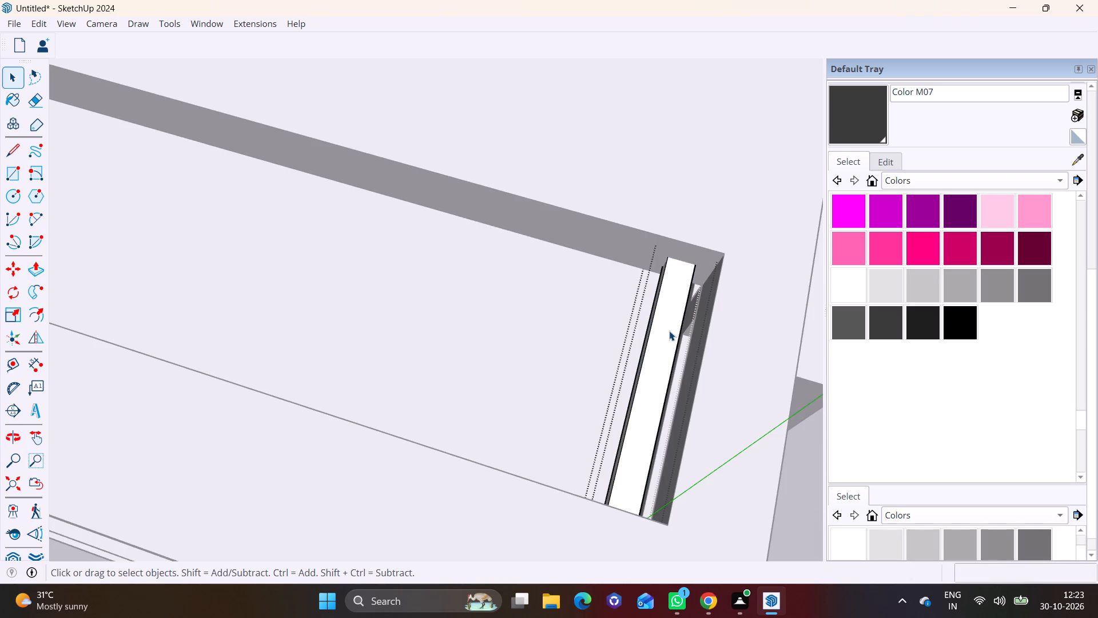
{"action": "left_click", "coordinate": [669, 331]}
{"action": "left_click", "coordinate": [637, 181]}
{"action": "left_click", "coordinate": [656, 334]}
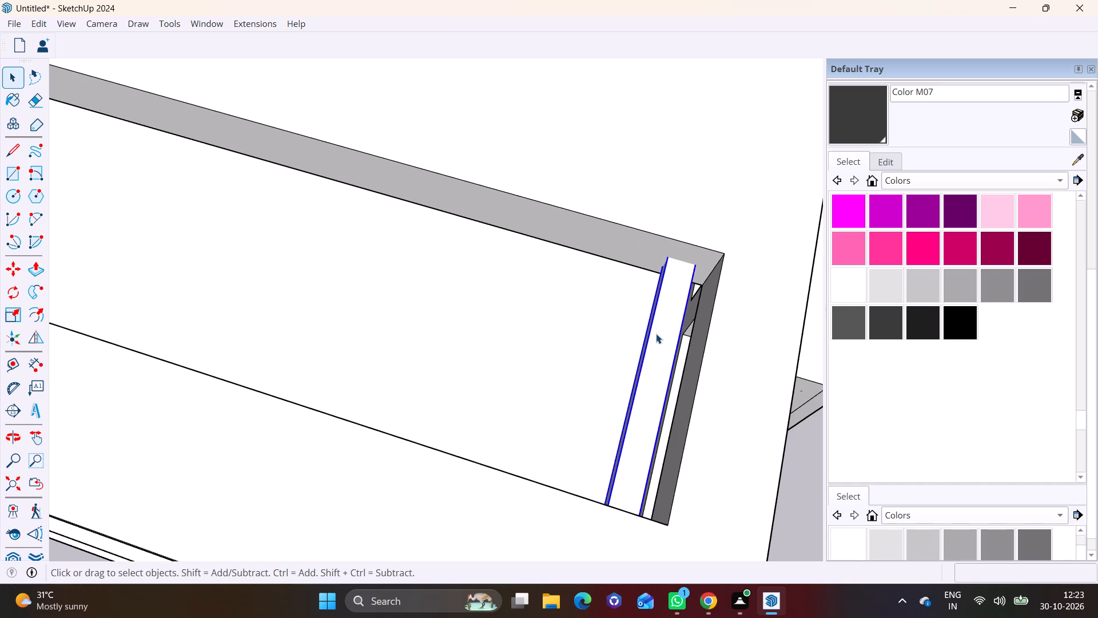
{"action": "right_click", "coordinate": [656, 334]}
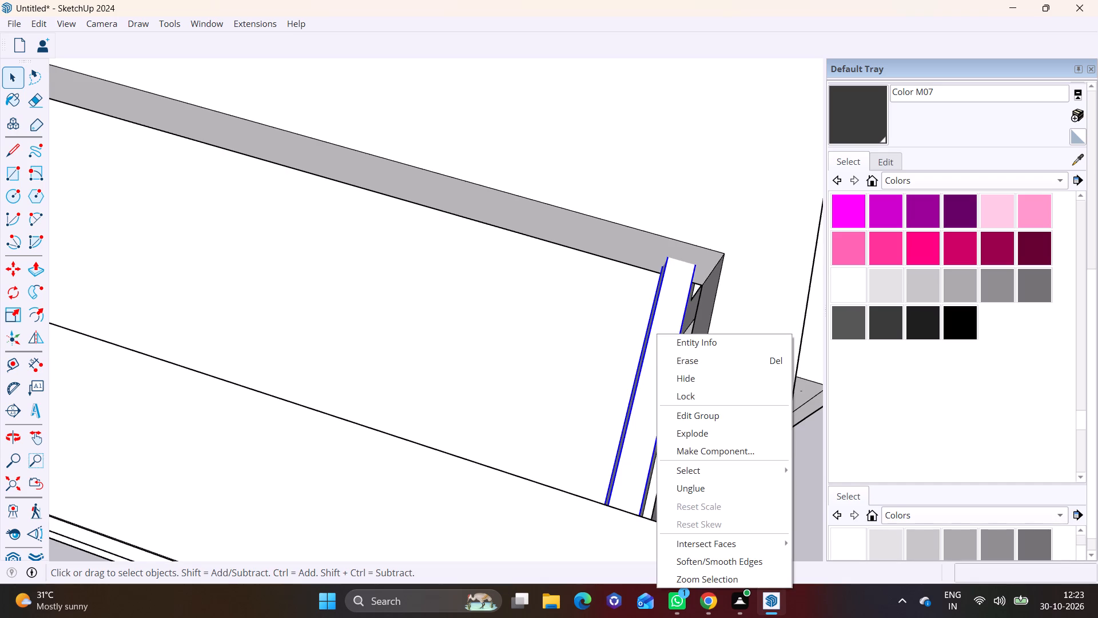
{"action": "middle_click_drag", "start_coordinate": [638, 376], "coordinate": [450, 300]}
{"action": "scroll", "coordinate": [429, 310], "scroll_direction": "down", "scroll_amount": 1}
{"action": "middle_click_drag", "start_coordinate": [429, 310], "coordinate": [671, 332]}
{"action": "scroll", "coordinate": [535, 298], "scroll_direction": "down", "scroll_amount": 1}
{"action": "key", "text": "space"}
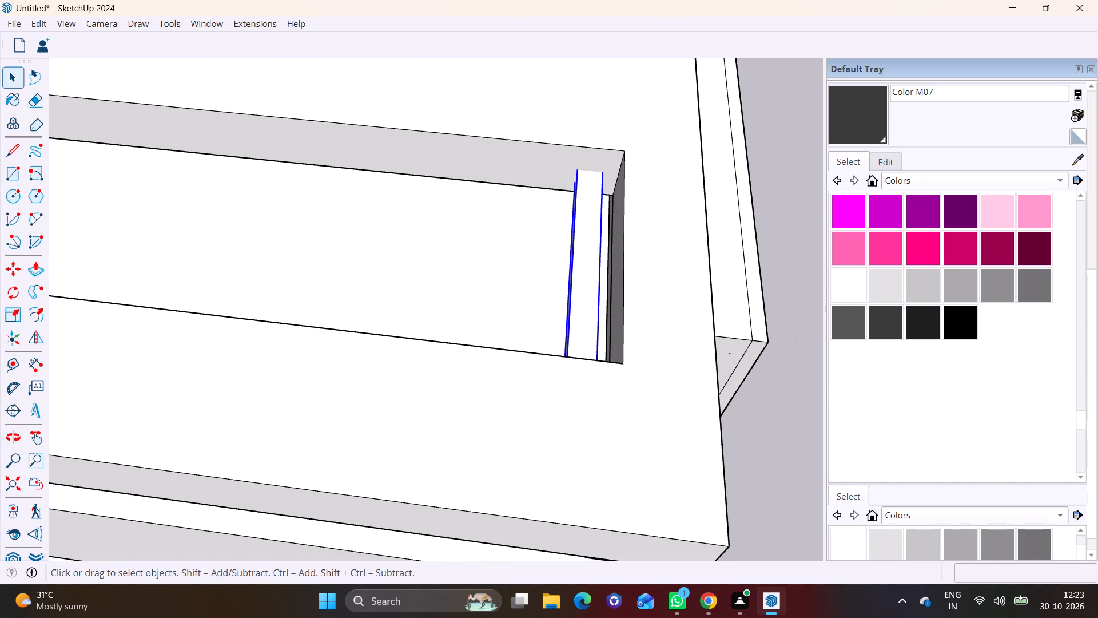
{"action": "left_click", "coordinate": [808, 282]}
Copy the slat 1 foot along the length of the opening and multiply the copy by 10.
{"action": "left_click", "coordinate": [587, 233]}
{"action": "middle_click_drag", "start_coordinate": [579, 283], "coordinate": [193, 321]}
{"action": "middle_click_drag", "start_coordinate": [372, 237], "coordinate": [192, 235]}
{"action": "middle_click_drag", "start_coordinate": [264, 134], "coordinate": [366, 287], "text": "shift"}
{"action": "middle_click_drag", "start_coordinate": [524, 351], "coordinate": [335, 417]}
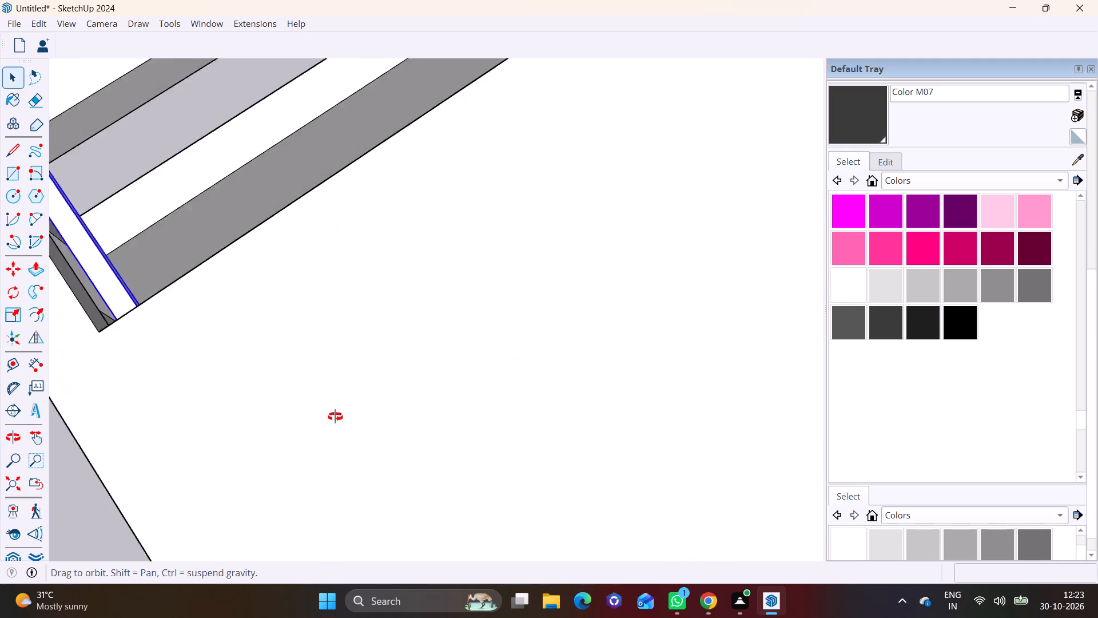
{"action": "middle_click_drag", "start_coordinate": [335, 417], "coordinate": [306, 391]}
{"action": "scroll", "coordinate": [315, 122], "scroll_direction": "down", "scroll_amount": 3}
{"action": "middle_click_drag", "start_coordinate": [414, 145], "coordinate": [476, 331], "text": "shift"}
{"action": "middle_click_drag", "start_coordinate": [468, 336], "coordinate": [369, 359]}
{"action": "scroll", "coordinate": [266, 209], "scroll_direction": "up", "scroll_amount": 2}
{"action": "middle_click_drag", "start_coordinate": [254, 214], "coordinate": [302, 172]}
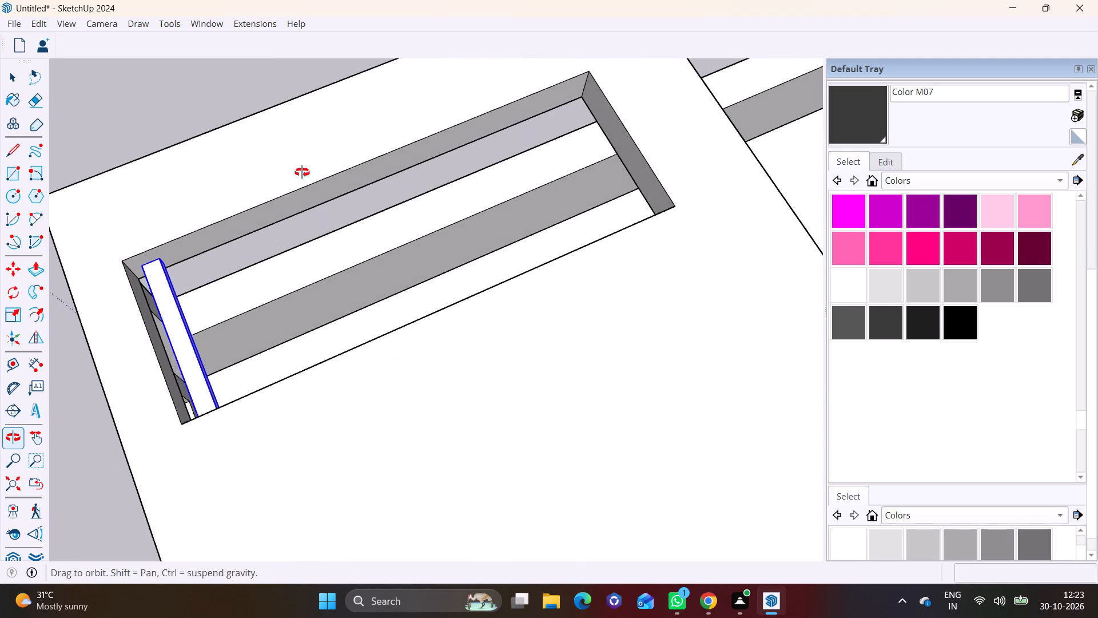
{"action": "middle_click_drag", "start_coordinate": [302, 172], "coordinate": [304, 172]}
{"action": "middle_click_drag", "start_coordinate": [439, 381], "coordinate": [329, 391]}
{"action": "middle_click_drag", "start_coordinate": [277, 174], "coordinate": [456, 194], "text": "shift"}
{"action": "scroll", "coordinate": [411, 288], "scroll_direction": "up", "scroll_amount": 3}
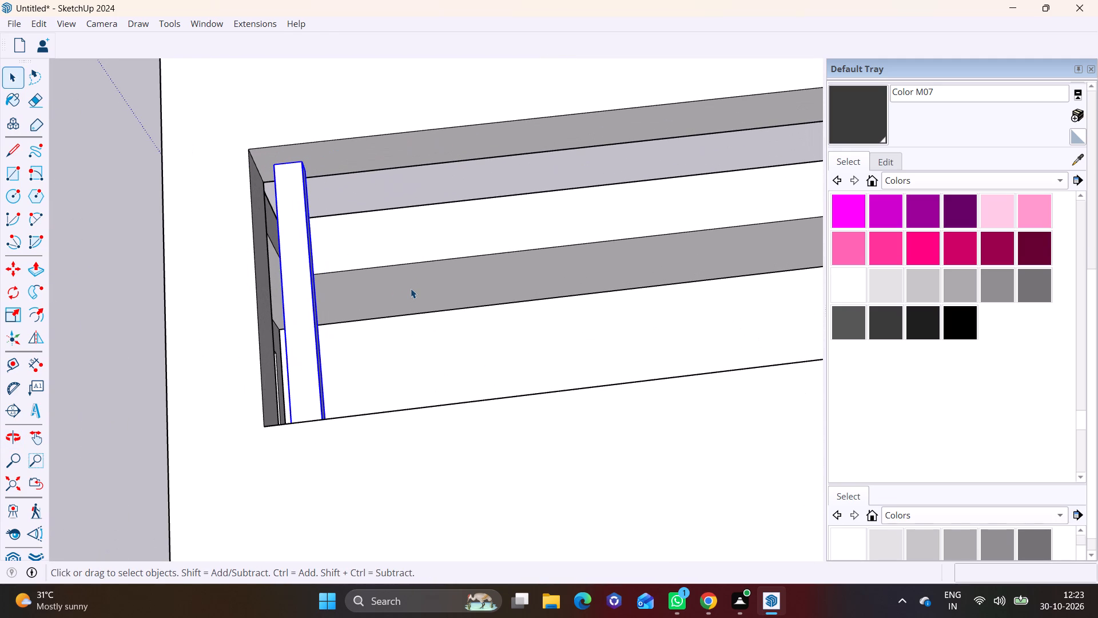
{"action": "key", "text": "m"}
{"action": "left_click", "coordinate": [308, 162]}
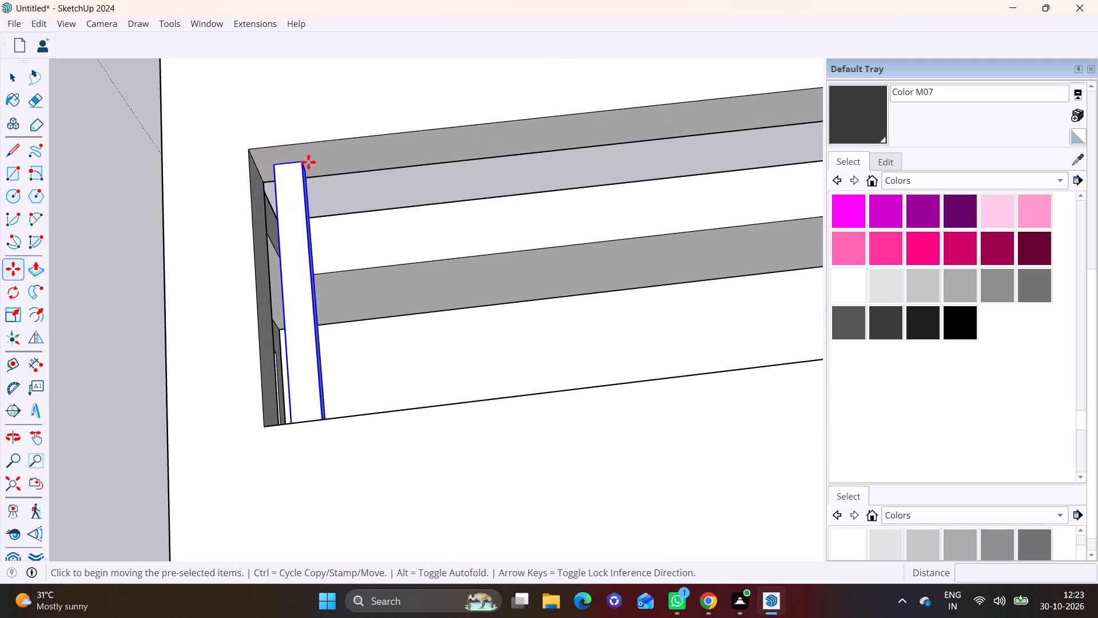
{"action": "left_click", "coordinate": [348, 156]}
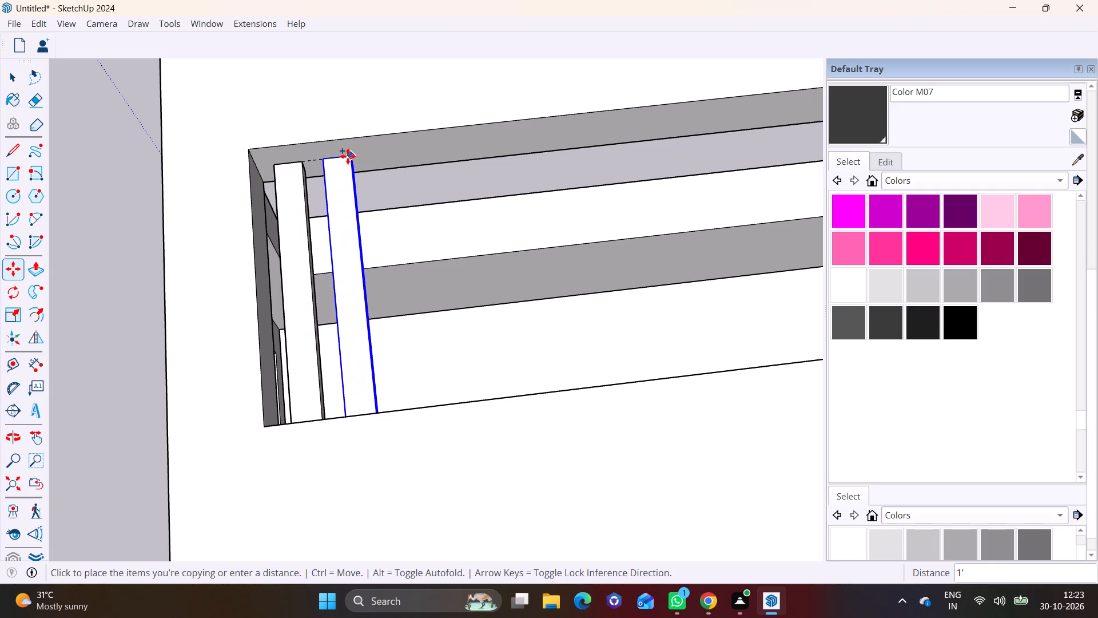
{"action": "type", "text": "*10"}
{"action": "key", "text": "Return"}
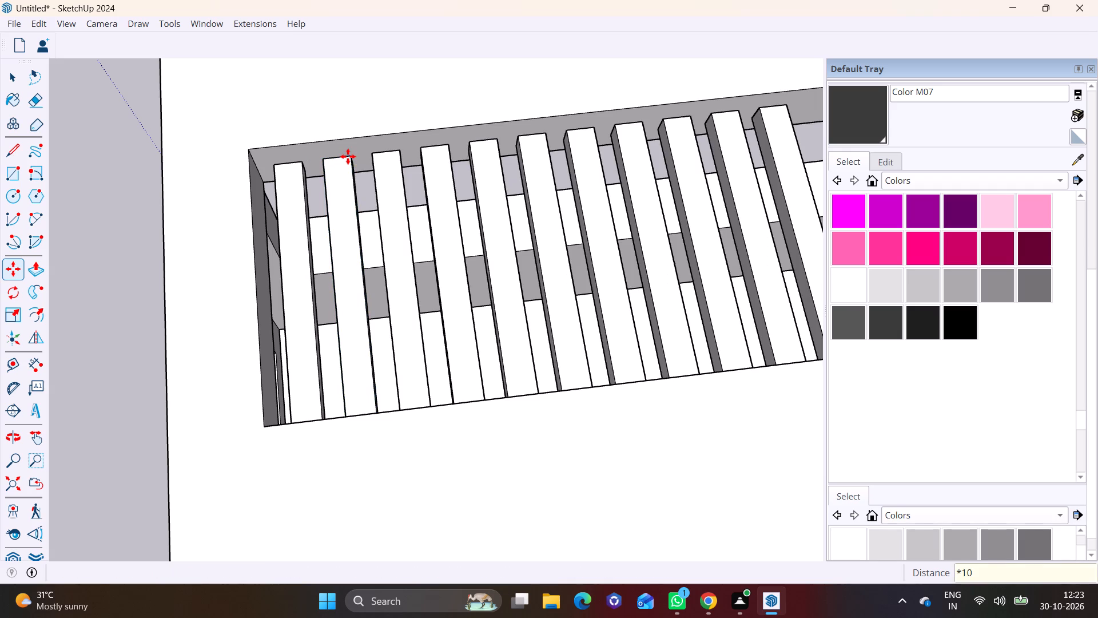
{"action": "key", "text": "space"}
Copy the last slat four more times, about 1 foot apart, to fill the remaining gap at the opening's far end.
{"action": "scroll", "coordinate": [348, 156], "scroll_direction": "down", "scroll_amount": 2}
{"action": "middle_click_drag", "start_coordinate": [371, 165], "coordinate": [129, 266], "text": "shift"}
{"action": "scroll", "coordinate": [523, 288], "scroll_direction": "up", "scroll_amount": 3}
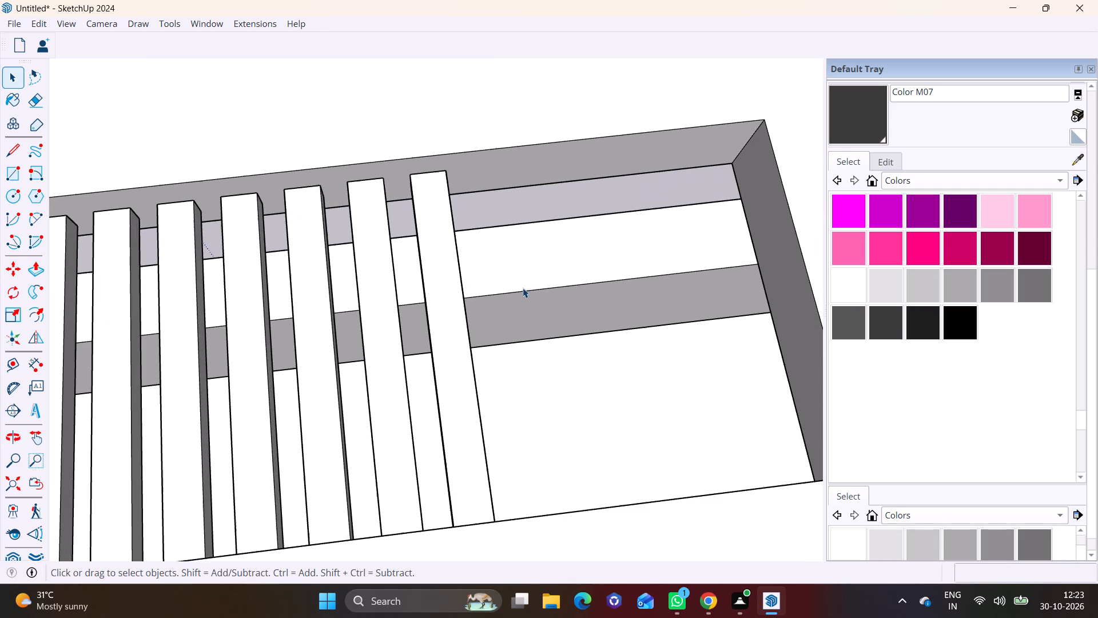
{"action": "key", "text": "space"}
{"action": "left_click", "coordinate": [453, 250]}
{"action": "key", "text": "m"}
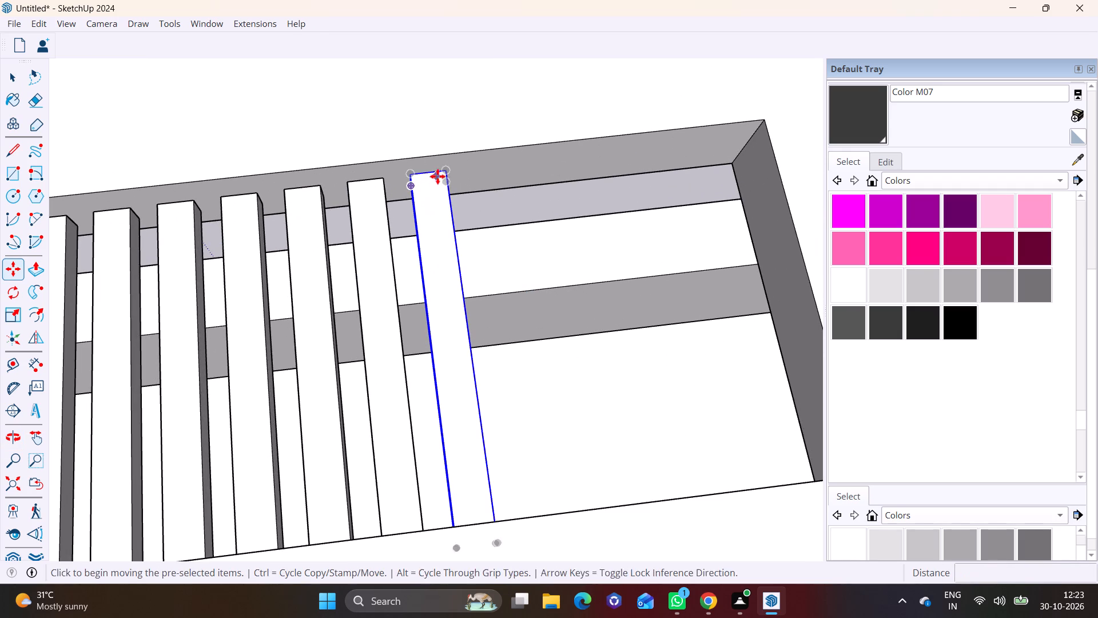
{"action": "left_click", "coordinate": [444, 172]}
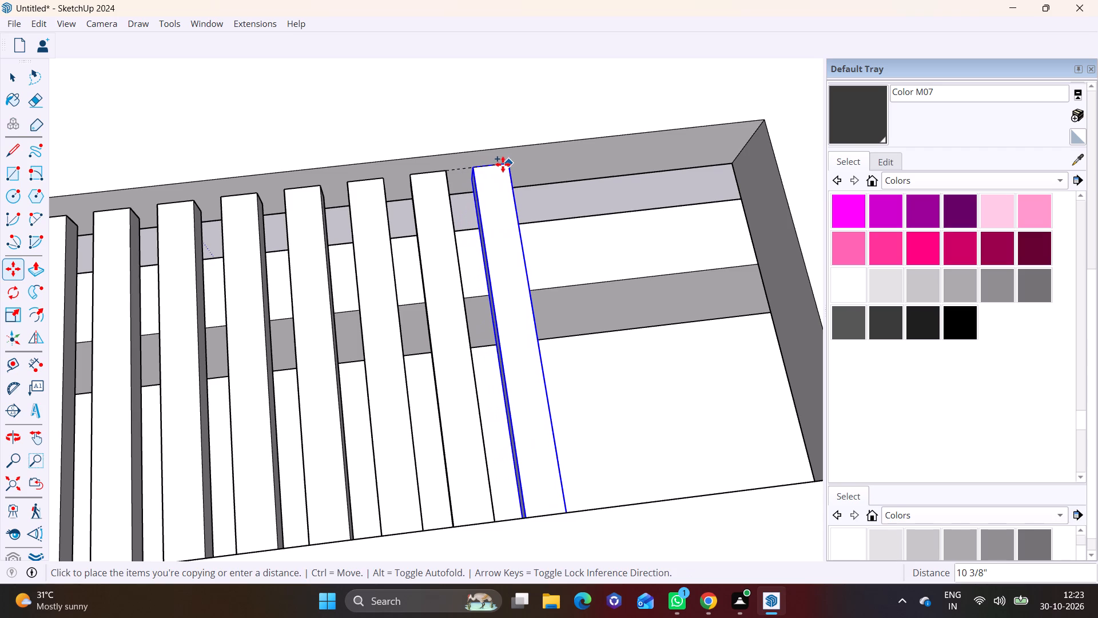
{"action": "left_click", "coordinate": [503, 164]}
{"action": "left_click", "coordinate": [510, 164]}
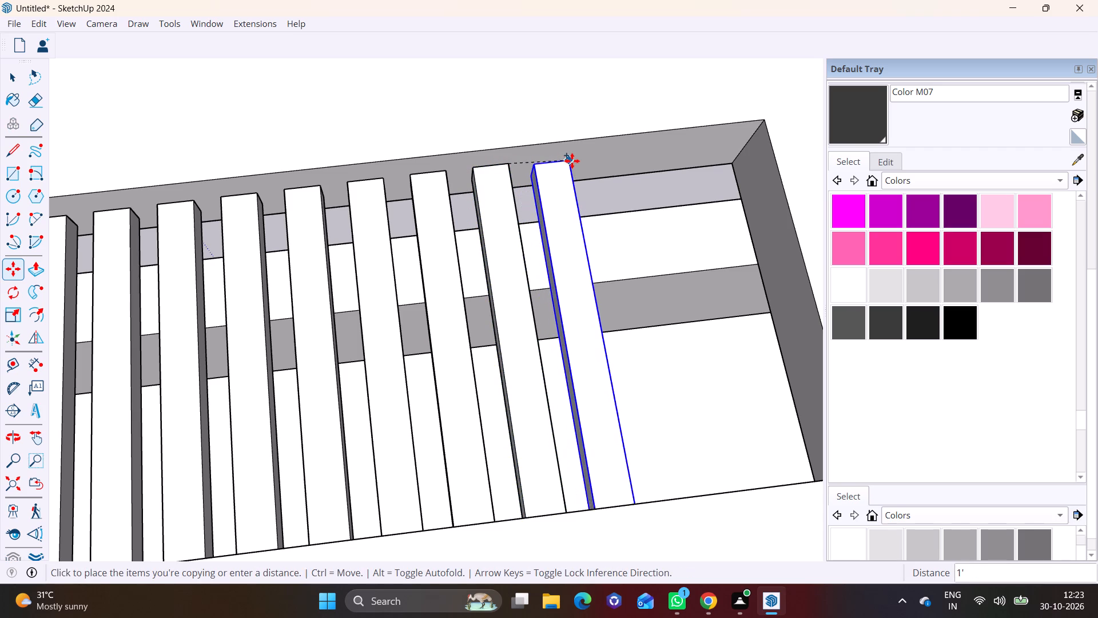
{"action": "left_click", "coordinate": [578, 155]}
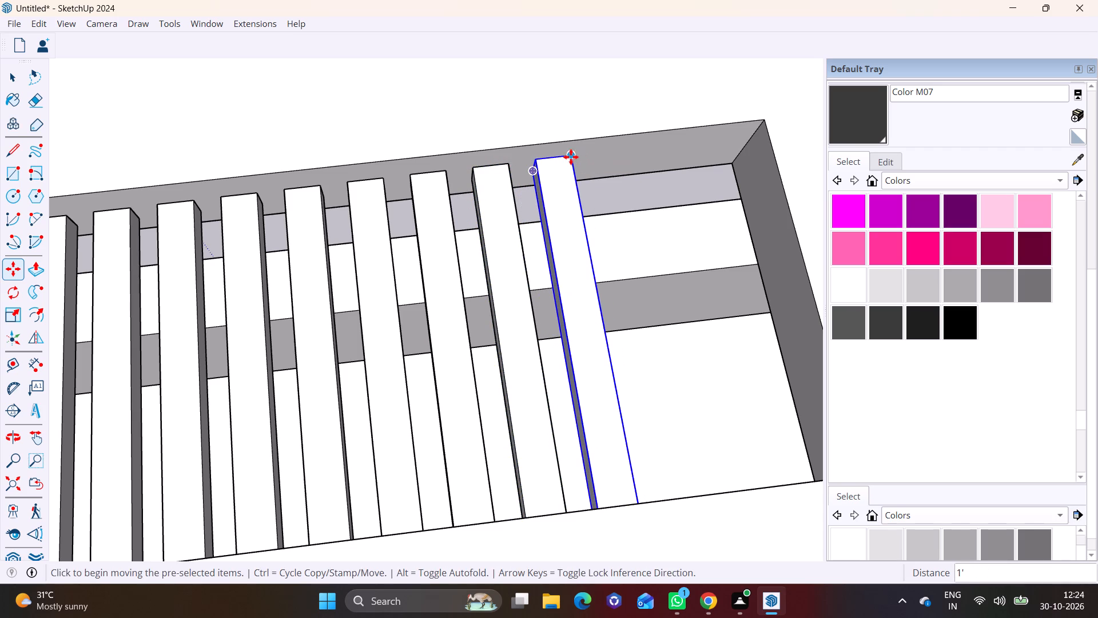
{"action": "left_click", "coordinate": [571, 157]}
{"action": "left_click", "coordinate": [645, 148]}
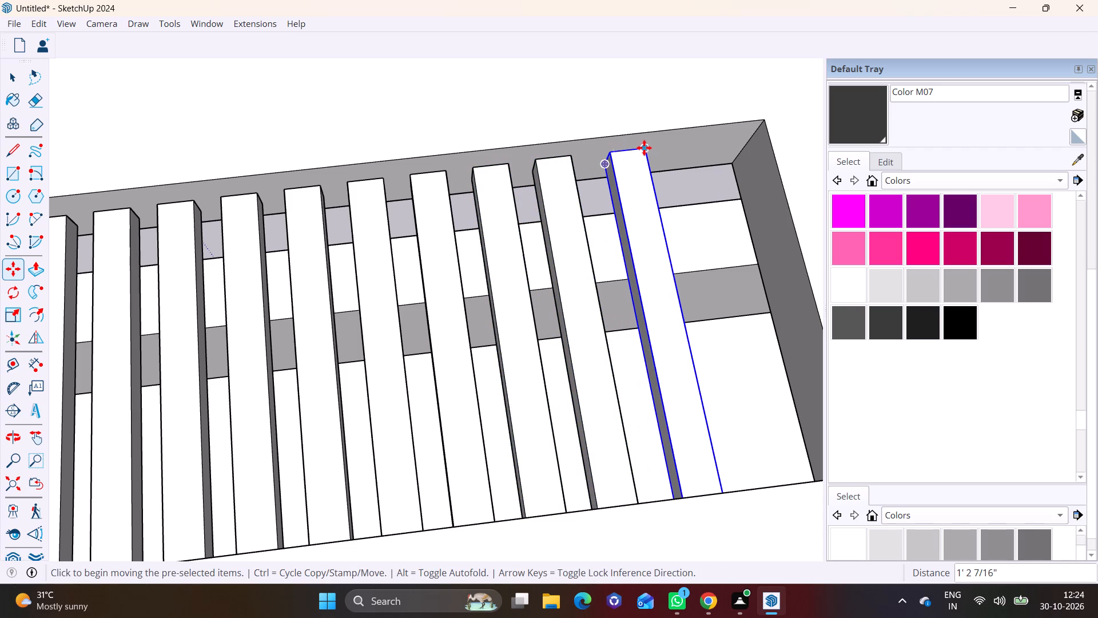
{"action": "left_click", "coordinate": [645, 148]}
{"action": "left_click", "coordinate": [708, 139]}
{"action": "key", "text": "space"}
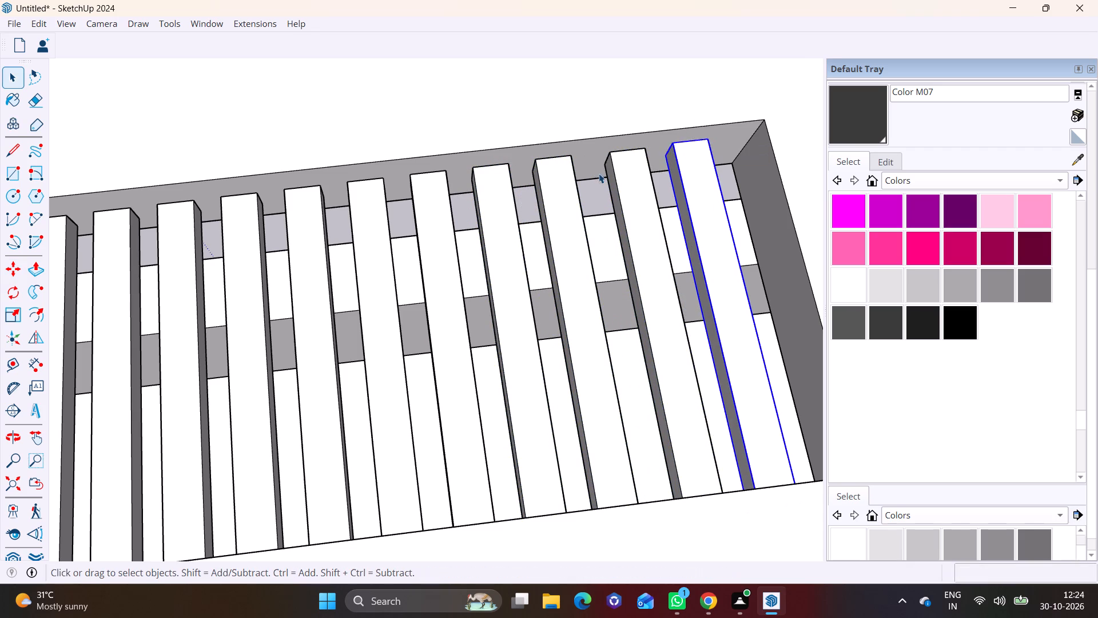
{"action": "scroll", "coordinate": [599, 197], "scroll_direction": "down", "scroll_amount": 12}
{"action": "left_click", "coordinate": [345, 157]}
{"action": "middle_click_drag", "start_coordinate": [499, 376], "coordinate": [610, 314]}
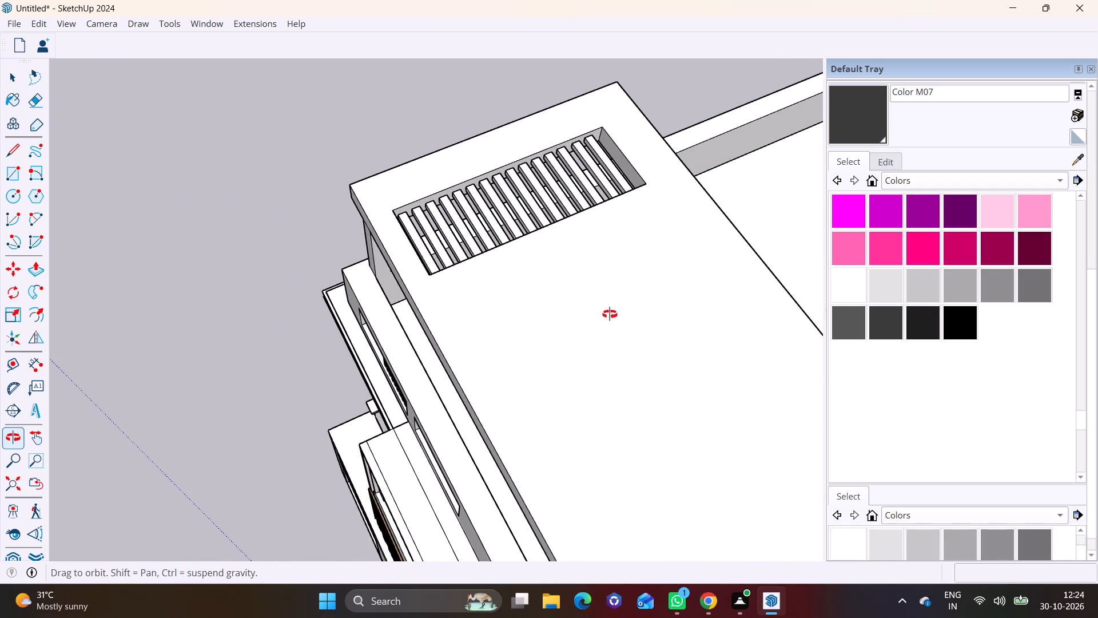
Paint all the pergola slats in the roof-slab opening with Color M07.
{"action": "middle_click_drag", "start_coordinate": [610, 314], "coordinate": [603, 335]}
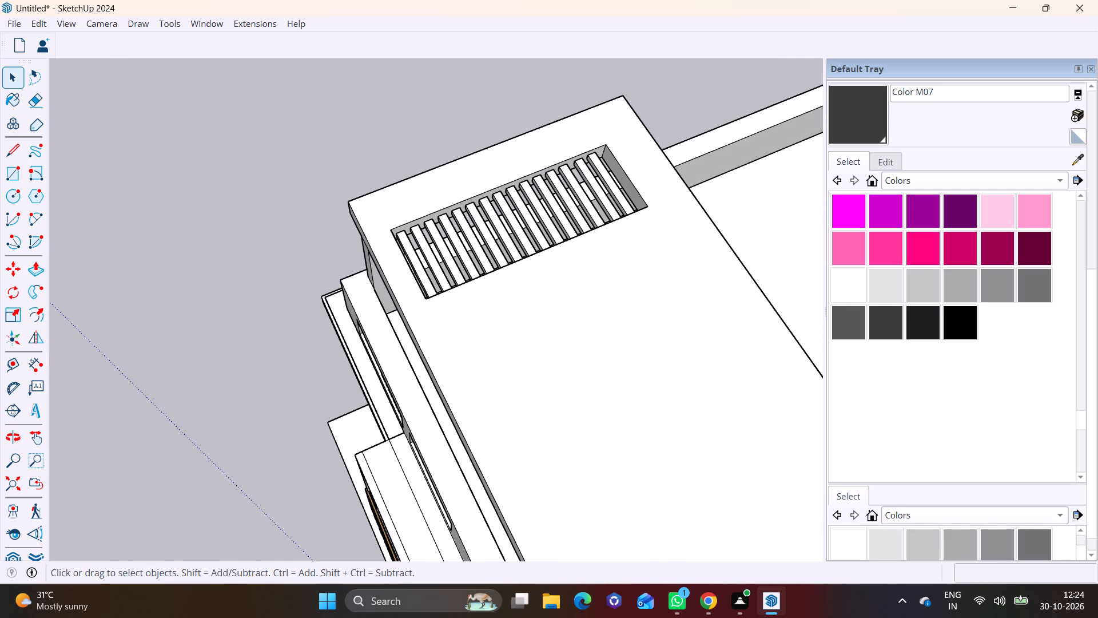
{"action": "left_click", "coordinate": [893, 320]}
{"action": "scroll", "coordinate": [380, 248], "scroll_direction": "up", "scroll_amount": 3}
{"action": "left_click", "coordinate": [428, 259]}
{"action": "left_click", "coordinate": [439, 252]}
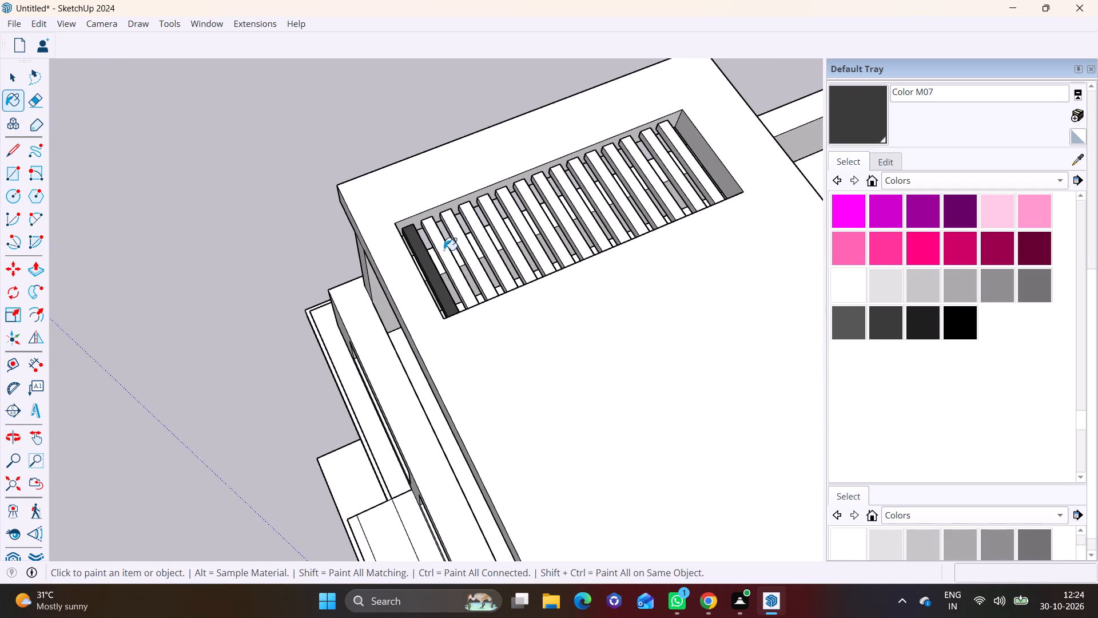
{"action": "left_click", "coordinate": [460, 244]}
{"action": "left_click", "coordinate": [489, 237]}
{"action": "left_click", "coordinate": [496, 232]}
{"action": "left_click", "coordinate": [514, 228]}
{"action": "left_click", "coordinate": [535, 221]}
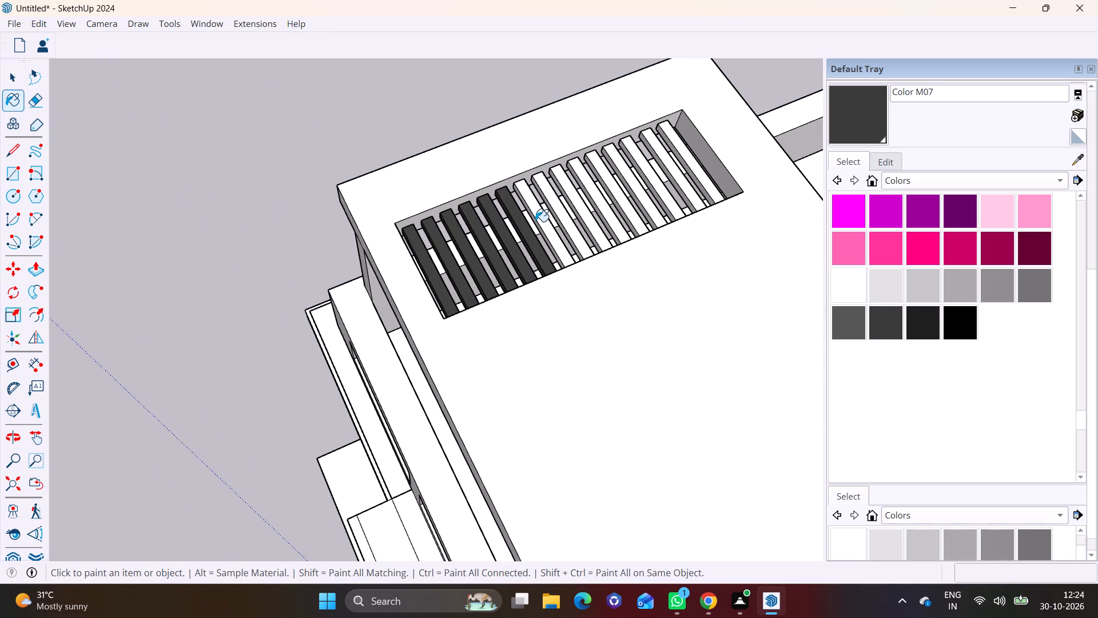
{"action": "left_click", "coordinate": [565, 213]}
{"action": "left_click", "coordinate": [581, 210]}
{"action": "left_click", "coordinate": [597, 203]}
{"action": "left_click", "coordinate": [615, 195]}
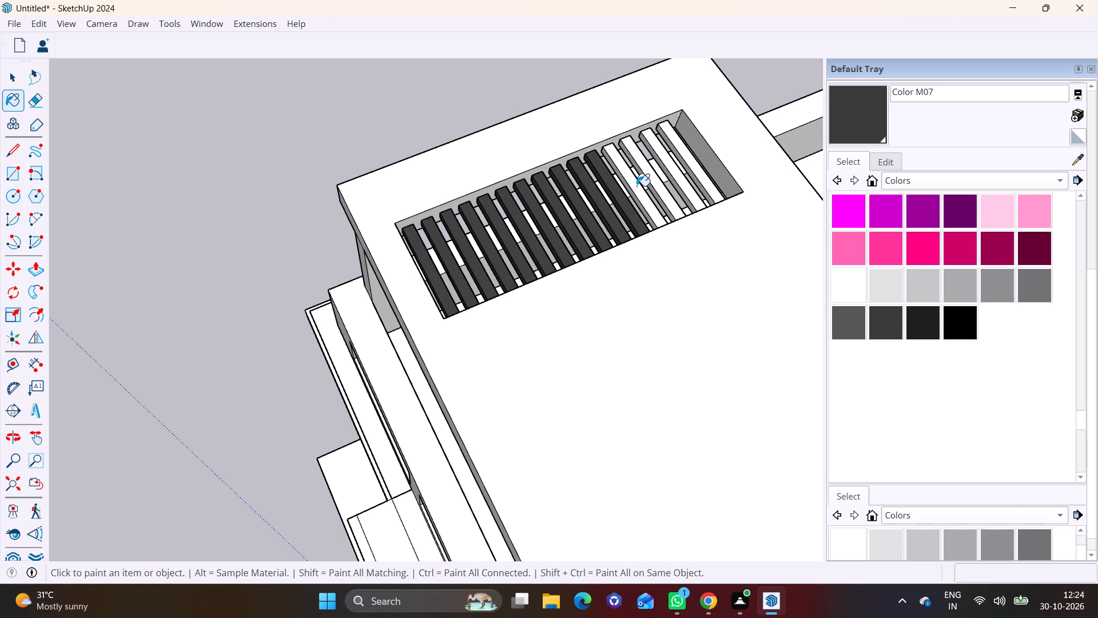
{"action": "left_click", "coordinate": [636, 186]}
{"action": "left_click", "coordinate": [646, 181]}
{"action": "left_click", "coordinate": [671, 171]}
{"action": "left_click", "coordinate": [685, 164]}
{"action": "key", "text": "space"}
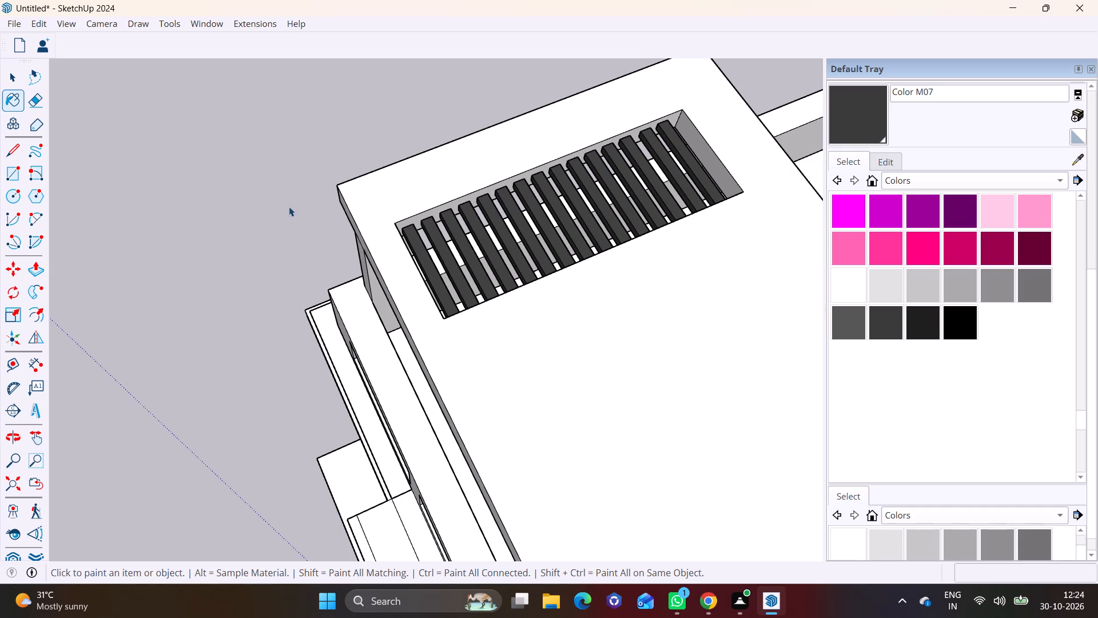
{"action": "left_click", "coordinate": [288, 206]}
Draw a rectangle about 18 by 22 feet on the canopy slab's underside, beside the slatted opening, leaving a border around it.
{"action": "middle_click_drag", "start_coordinate": [377, 283], "coordinate": [694, 125]}
{"action": "scroll", "coordinate": [595, 177], "scroll_direction": "down", "scroll_amount": 6}
{"action": "middle_click_drag", "start_coordinate": [588, 161], "coordinate": [571, 199], "text": "shift"}
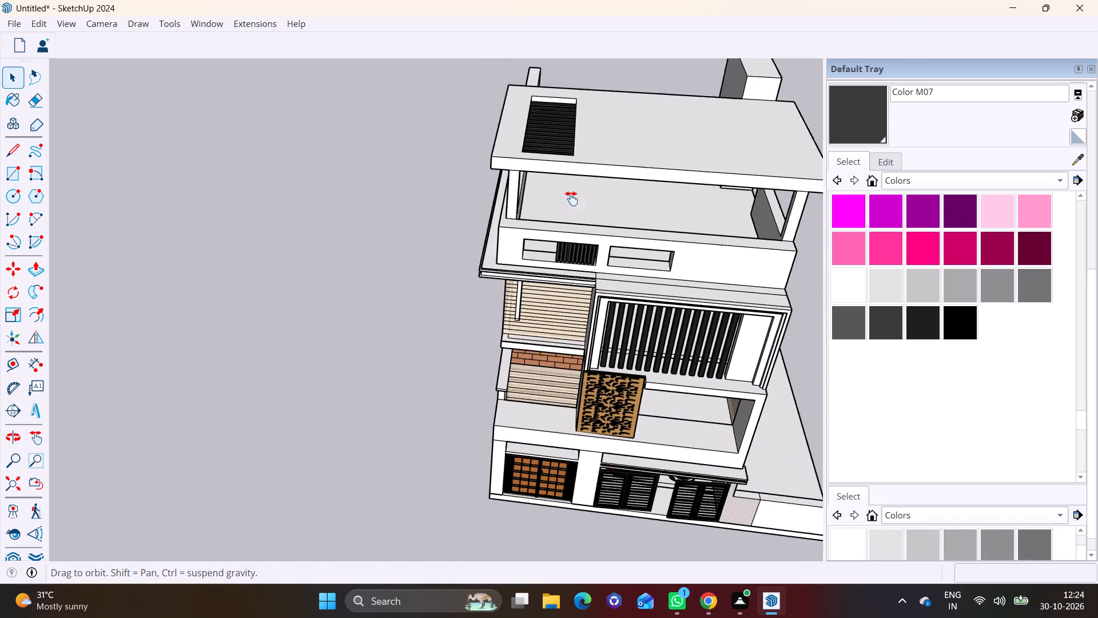
{"action": "middle_click_drag", "start_coordinate": [571, 199], "coordinate": [533, 329], "text": "shift"}
{"action": "scroll", "coordinate": [574, 291], "scroll_direction": "up", "scroll_amount": 3}
{"action": "middle_click_drag", "start_coordinate": [576, 362], "coordinate": [599, 98]}
{"action": "middle_click_drag", "start_coordinate": [571, 187], "coordinate": [488, 287], "text": "shift"}
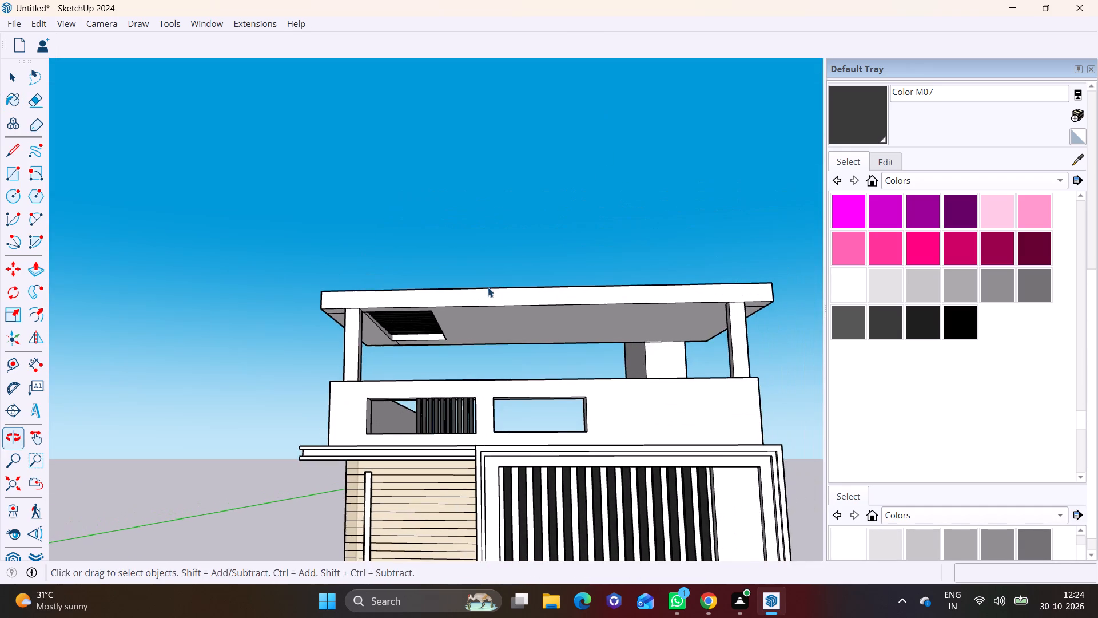
{"action": "middle_click_drag", "start_coordinate": [483, 284], "coordinate": [567, 168]}
{"action": "scroll", "coordinate": [506, 248], "scroll_direction": "up", "scroll_amount": 2}
{"action": "middle_click_drag", "start_coordinate": [552, 320], "coordinate": [491, 201]}
{"action": "middle_click_drag", "start_coordinate": [476, 252], "coordinate": [475, 254]}
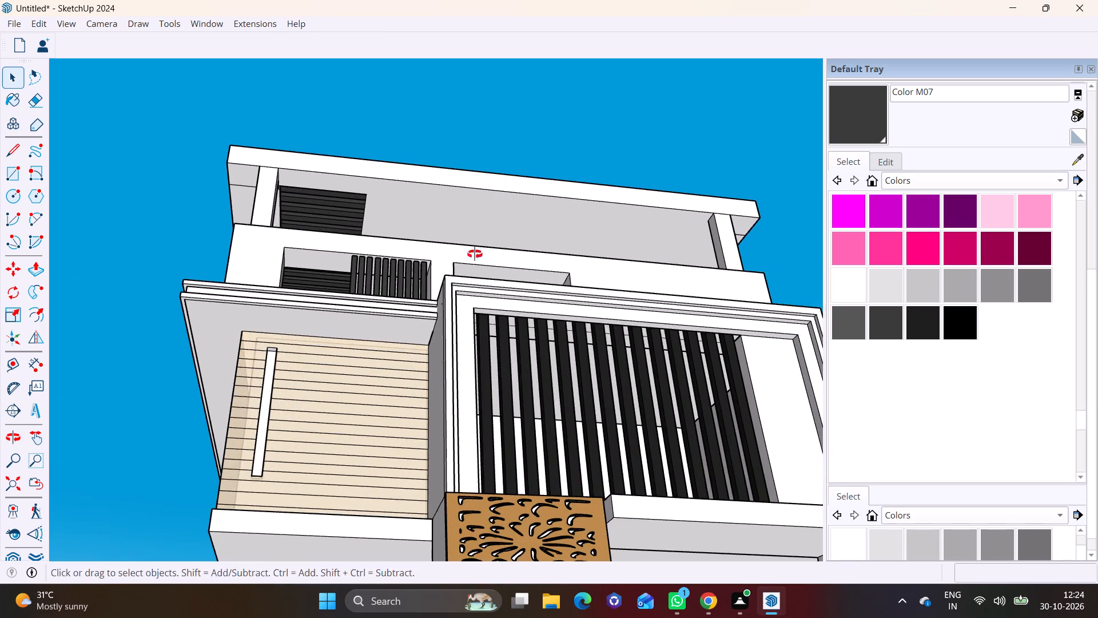
{"action": "middle_click_drag", "start_coordinate": [475, 254], "coordinate": [407, 340]}
{"action": "scroll", "coordinate": [384, 239], "scroll_direction": "up", "scroll_amount": 2}
{"action": "left_click", "coordinate": [15, 176]}
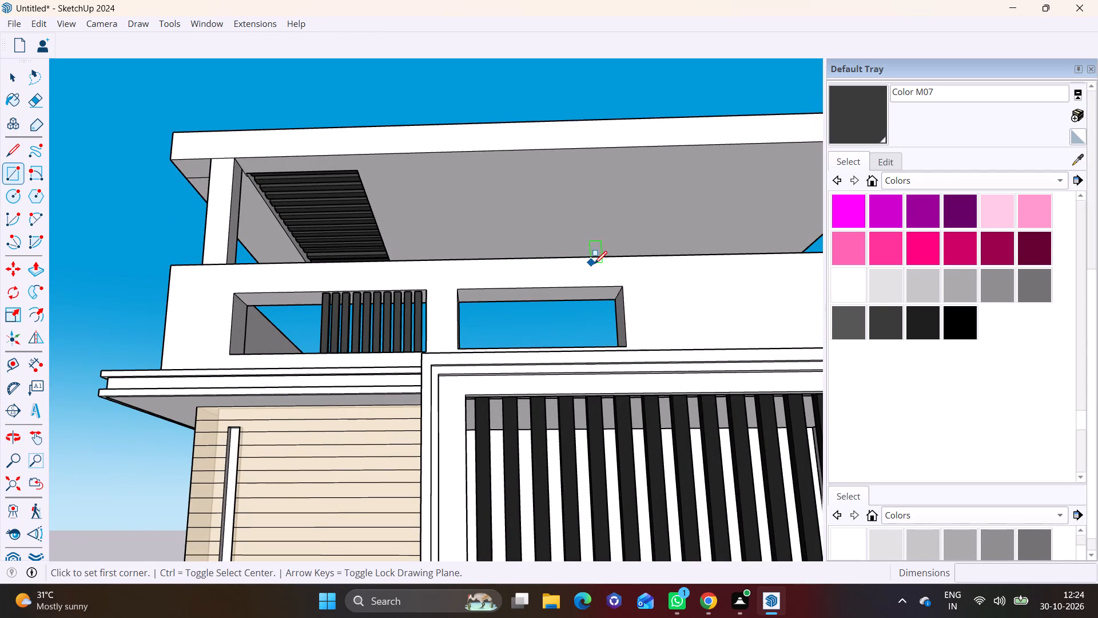
{"action": "scroll", "coordinate": [532, 227], "scroll_direction": "up", "scroll_amount": 2}
{"action": "middle_click_drag", "start_coordinate": [654, 235], "coordinate": [210, 262]}
{"action": "scroll", "coordinate": [462, 199], "scroll_direction": "down", "scroll_amount": 5}
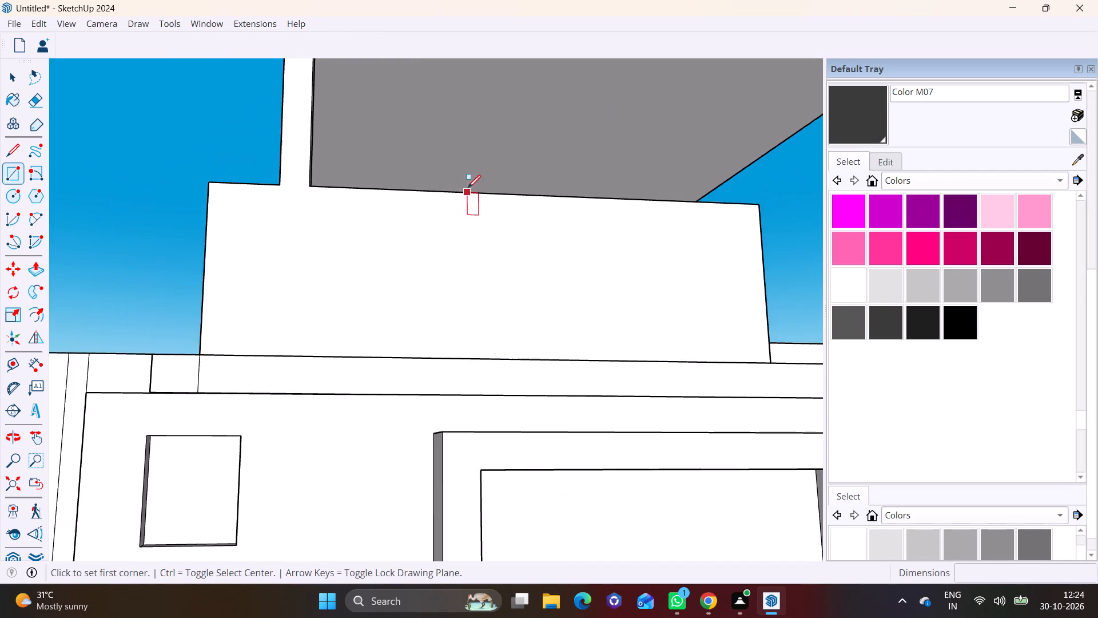
{"action": "middle_click_drag", "start_coordinate": [463, 185], "coordinate": [392, 303], "text": "shift"}
{"action": "scroll", "coordinate": [350, 296], "scroll_direction": "up", "scroll_amount": 1}
{"action": "middle_click_drag", "start_coordinate": [284, 304], "coordinate": [576, 286]}
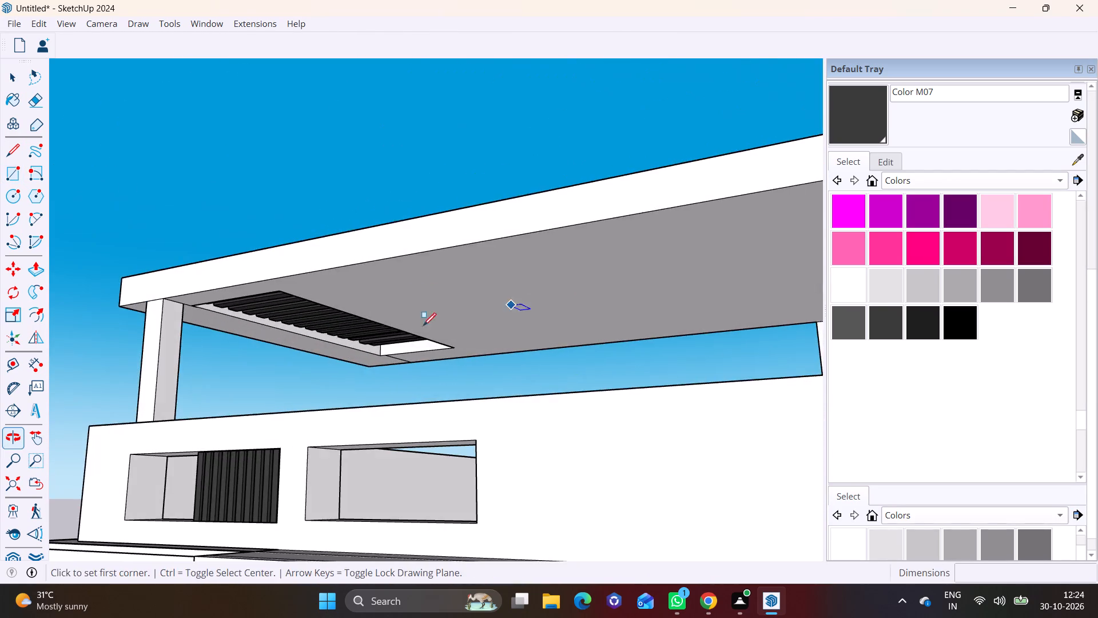
{"action": "middle_click_drag", "start_coordinate": [393, 318], "coordinate": [407, 239]}
{"action": "scroll", "coordinate": [348, 244], "scroll_direction": "up", "scroll_amount": 2}
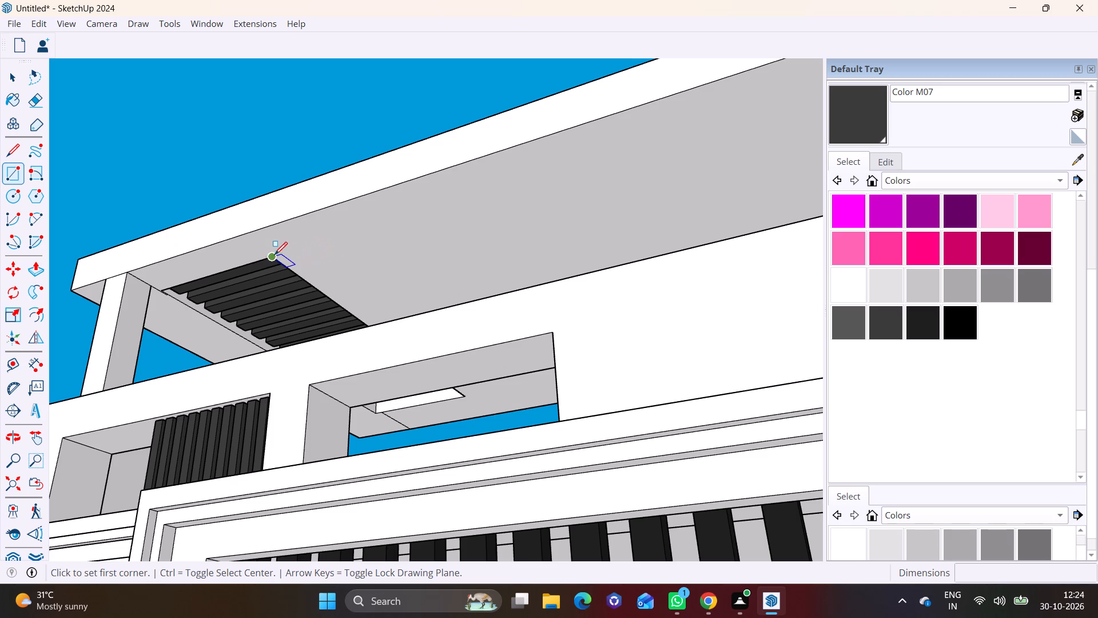
{"action": "left_click", "coordinate": [311, 246]}
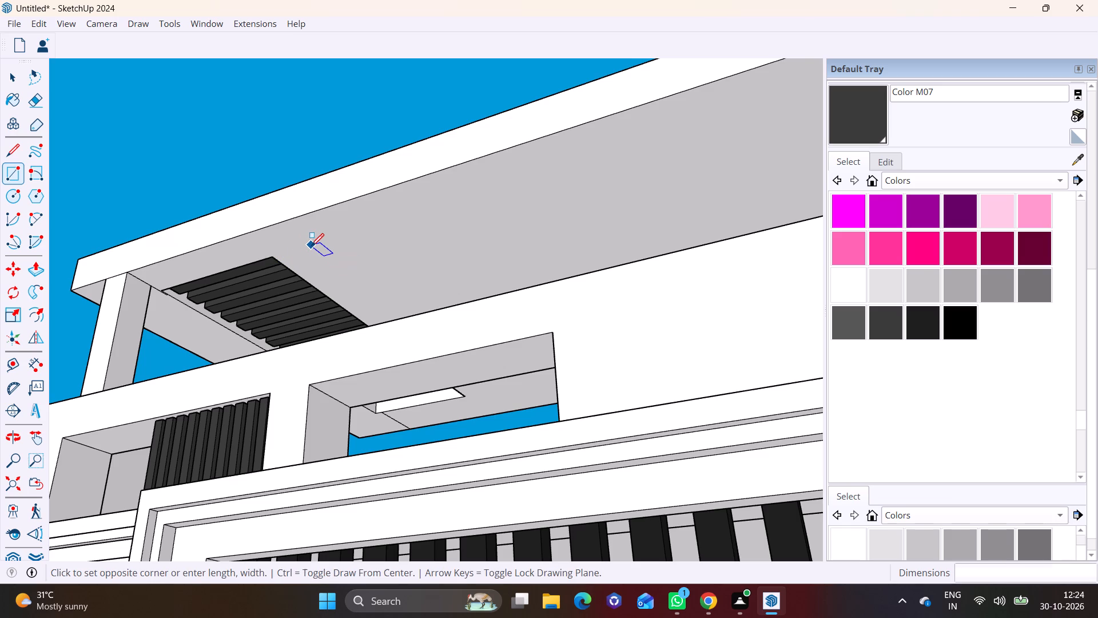
{"action": "scroll", "coordinate": [599, 290], "scroll_direction": "down", "scroll_amount": 1}
{"action": "middle_click_drag", "start_coordinate": [729, 248], "coordinate": [444, 335]}
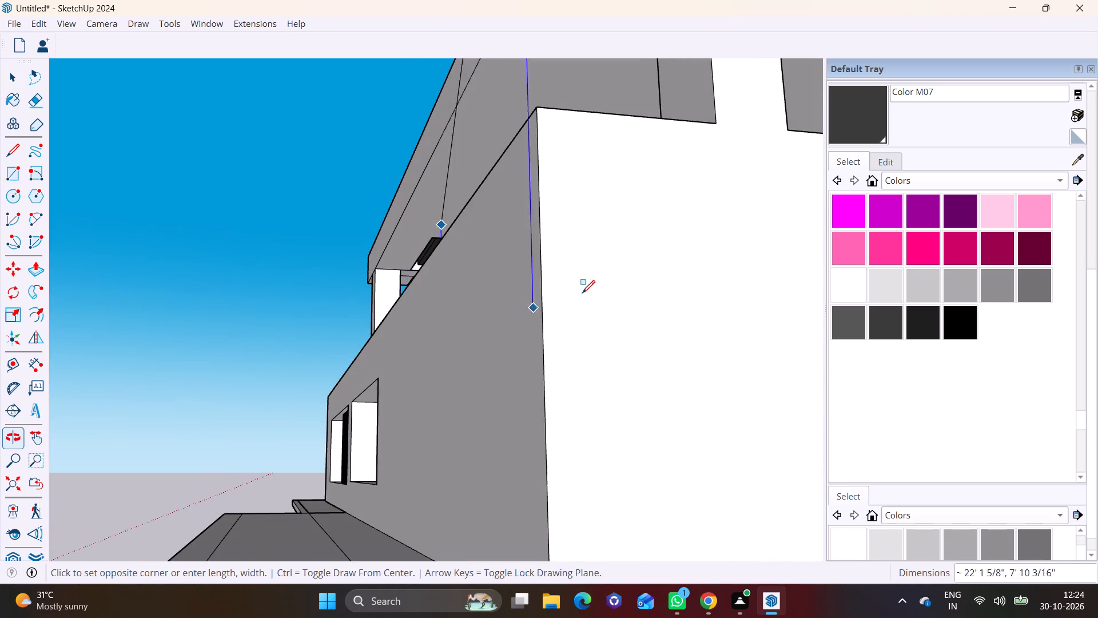
{"action": "scroll", "coordinate": [736, 202], "scroll_direction": "down", "scroll_amount": 11}
{"action": "middle_click_drag", "start_coordinate": [731, 202], "coordinate": [373, 311], "text": "shift"}
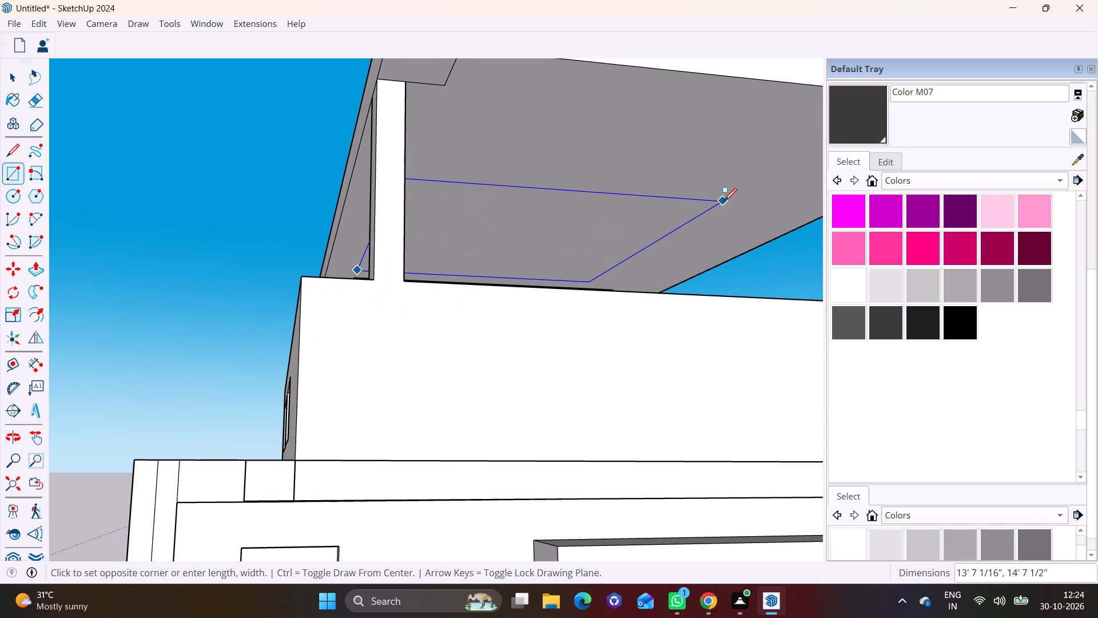
{"action": "middle_click_drag", "start_coordinate": [726, 198], "coordinate": [472, 251], "text": "shift"}
{"action": "scroll", "coordinate": [649, 212], "scroll_direction": "down", "scroll_amount": 1, "text": "shift"}
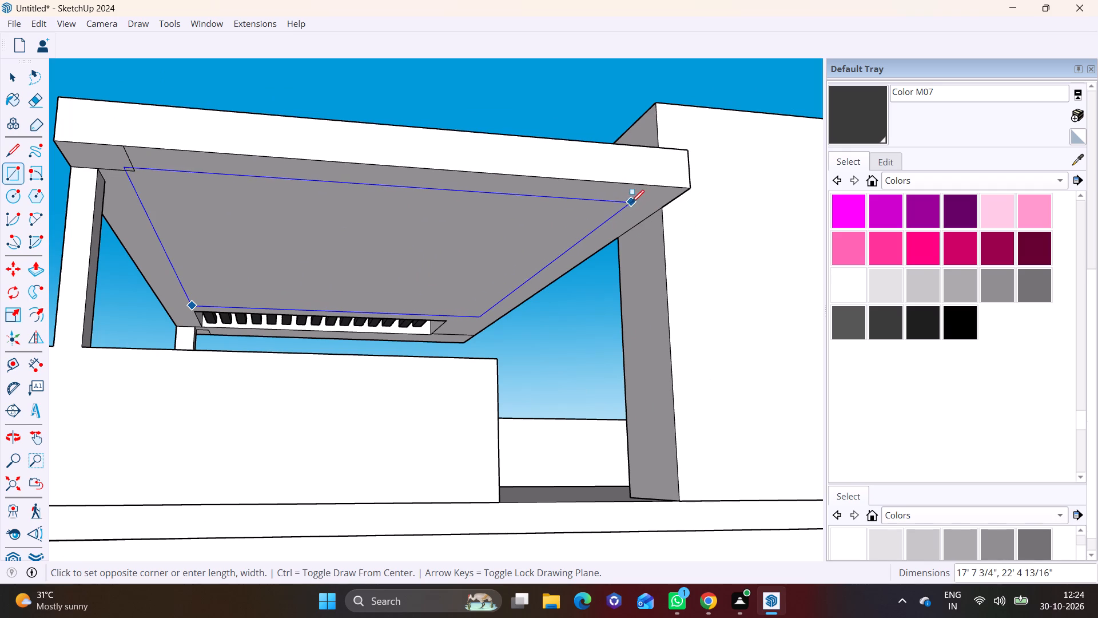
{"action": "left_click", "coordinate": [643, 203]}
{"action": "key", "text": "space"}
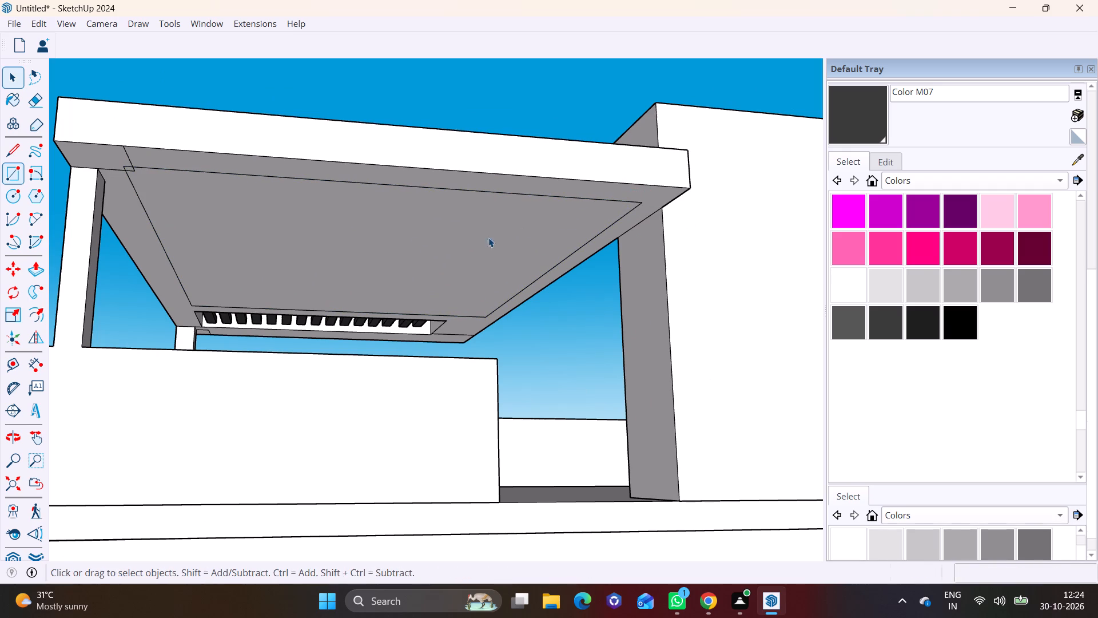
Paint the border strips around the rectangle on the canopy's underside and the slab's front edge with Color M07.
{"action": "scroll", "coordinate": [288, 229], "scroll_direction": "down", "scroll_amount": 1}
{"action": "middle_click_drag", "start_coordinate": [307, 239], "coordinate": [721, 223]}
{"action": "scroll", "coordinate": [504, 197], "scroll_direction": "up", "scroll_amount": 1}
{"action": "middle_click_drag", "start_coordinate": [490, 197], "coordinate": [421, 206], "text": "shift"}
{"action": "middle_click_drag", "start_coordinate": [421, 206], "coordinate": [460, 204]}
{"action": "scroll", "coordinate": [463, 205], "scroll_direction": "down", "scroll_amount": 3}
{"action": "left_click", "coordinate": [896, 322]}
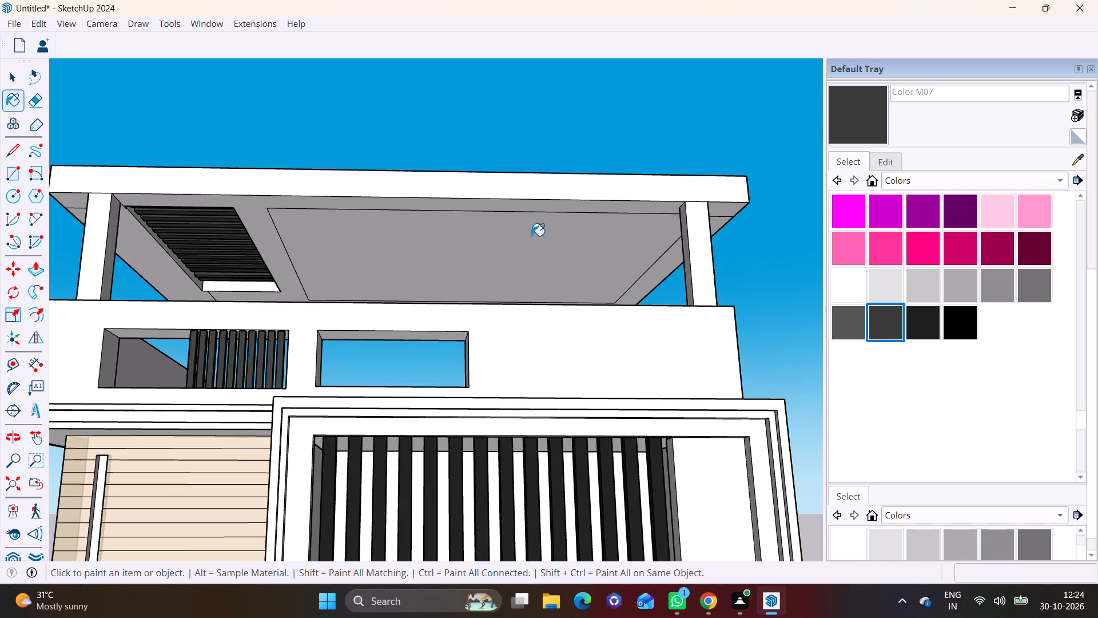
{"action": "left_click", "coordinate": [436, 206]}
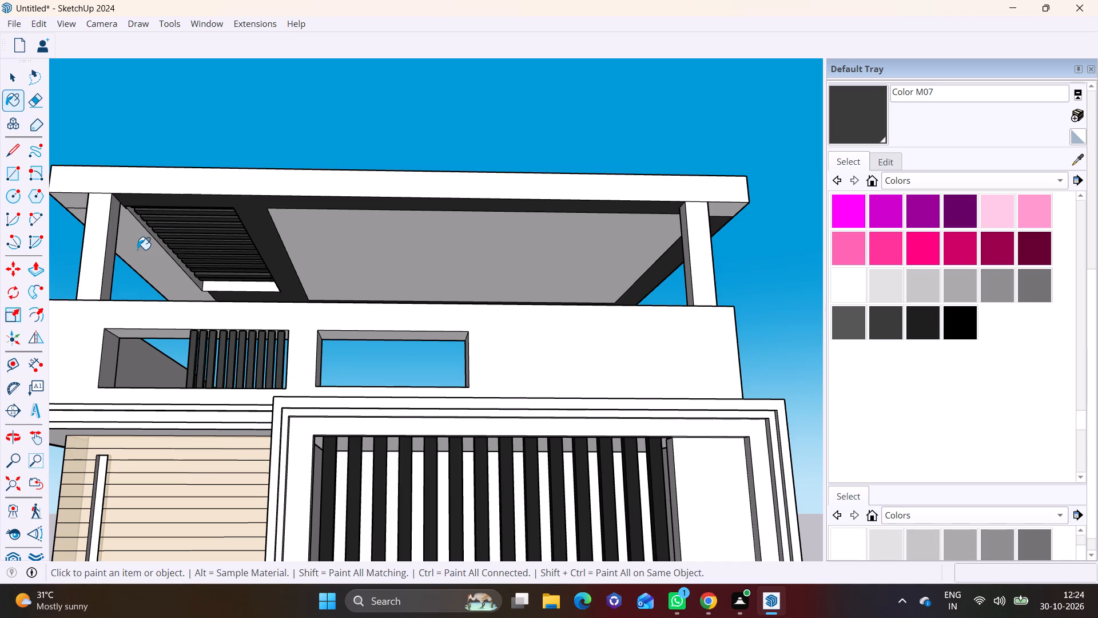
{"action": "left_click", "coordinate": [137, 249]}
{"action": "left_click", "coordinate": [106, 179]}
{"action": "left_click", "coordinate": [77, 200]}
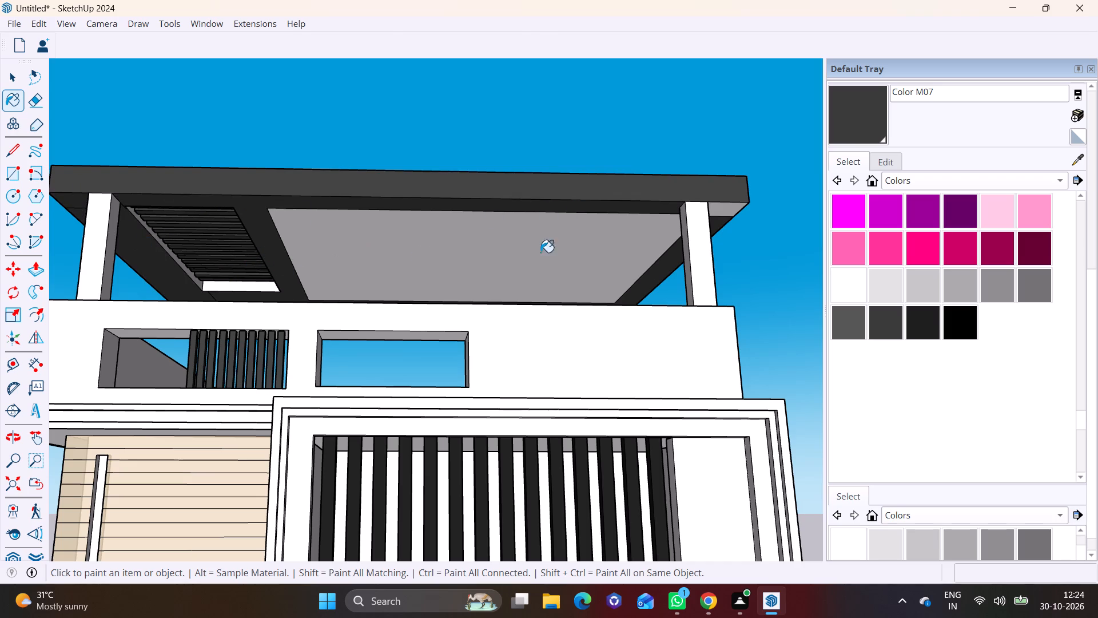
Paint the exposed inner faces of the slatted opening with Color M07.
{"action": "scroll", "coordinate": [176, 256], "scroll_direction": "up", "scroll_amount": 2}
{"action": "left_click", "coordinate": [234, 290]}
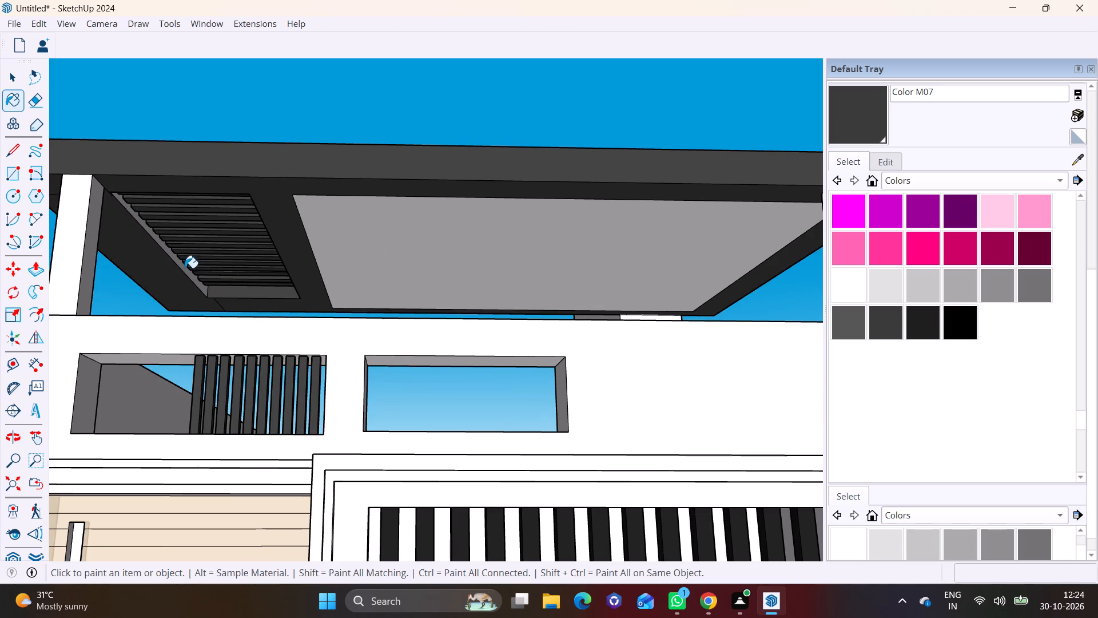
{"action": "left_click", "coordinate": [182, 266]}
{"action": "scroll", "coordinate": [189, 263], "scroll_direction": "up", "scroll_amount": 1}
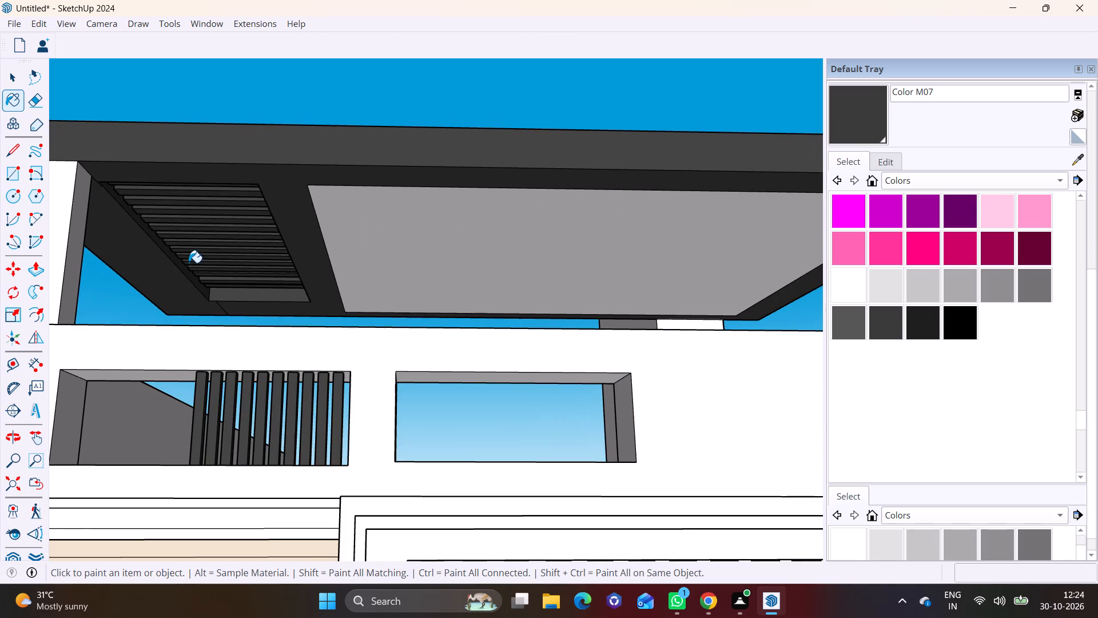
{"action": "scroll", "coordinate": [266, 264], "scroll_direction": "down", "scroll_amount": 6}
Paint the leftover underside patch by the front corner post and the slab's adjoining side edge with Color M07.
{"action": "middle_click_drag", "start_coordinate": [592, 288], "coordinate": [385, 286], "text": "shift"}
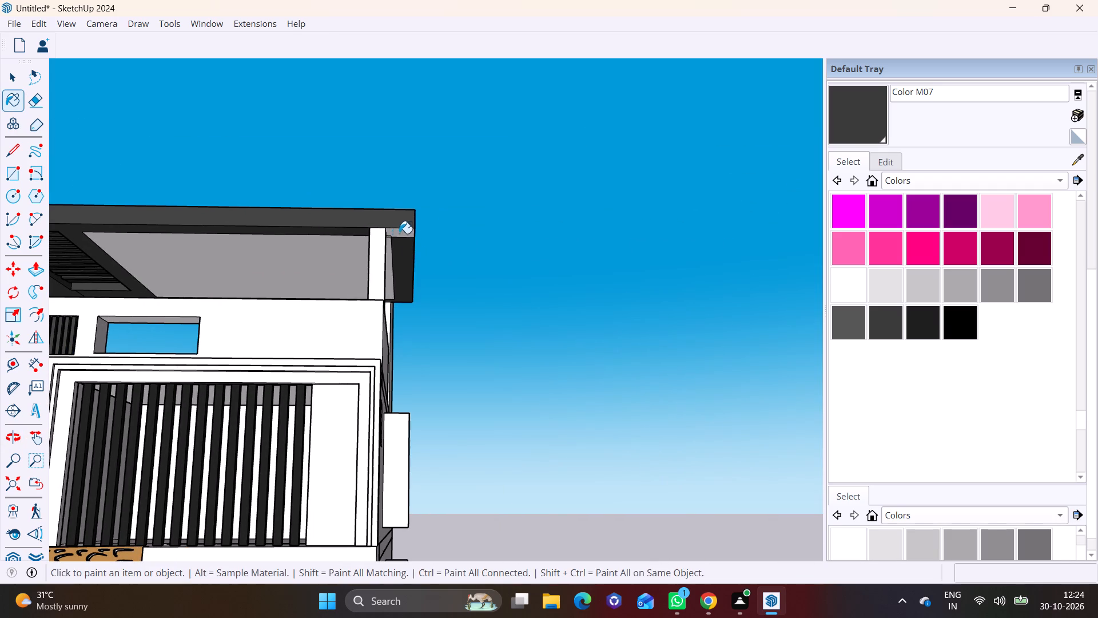
{"action": "left_click", "coordinate": [403, 233]}
{"action": "key", "text": "space"}
{"action": "middle_click_drag", "start_coordinate": [403, 233], "coordinate": [387, 246]}
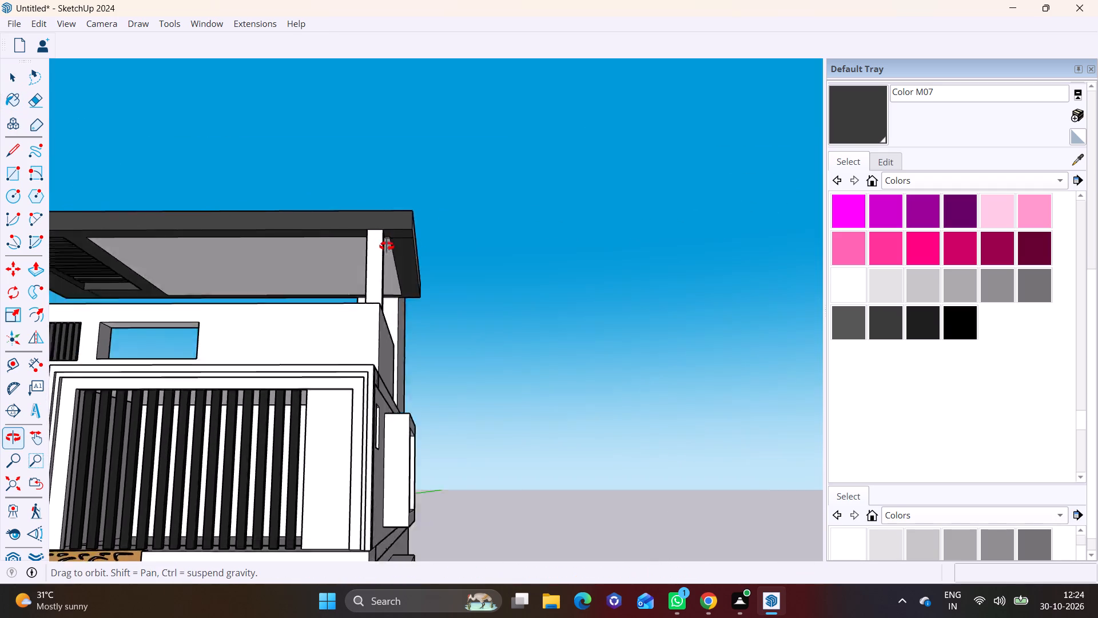
{"action": "middle_click_drag", "start_coordinate": [387, 246], "coordinate": [302, 224]}
{"action": "scroll", "coordinate": [429, 252], "scroll_direction": "up", "scroll_amount": 2}
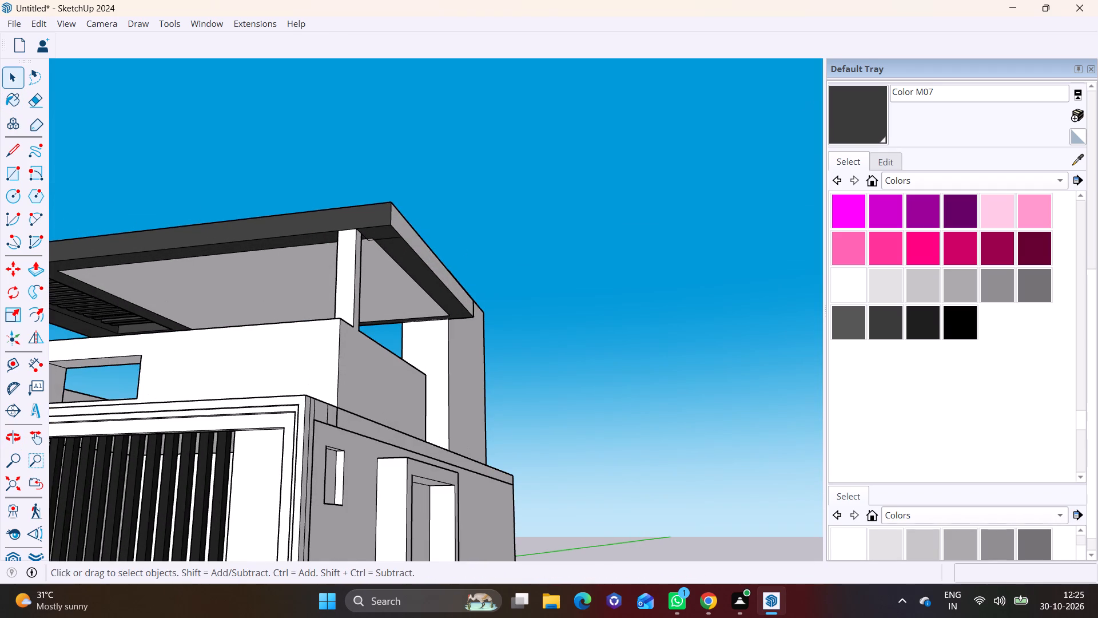
{"action": "left_click", "coordinate": [866, 119]}
{"action": "left_click", "coordinate": [413, 243]}
{"action": "key", "text": "space"}
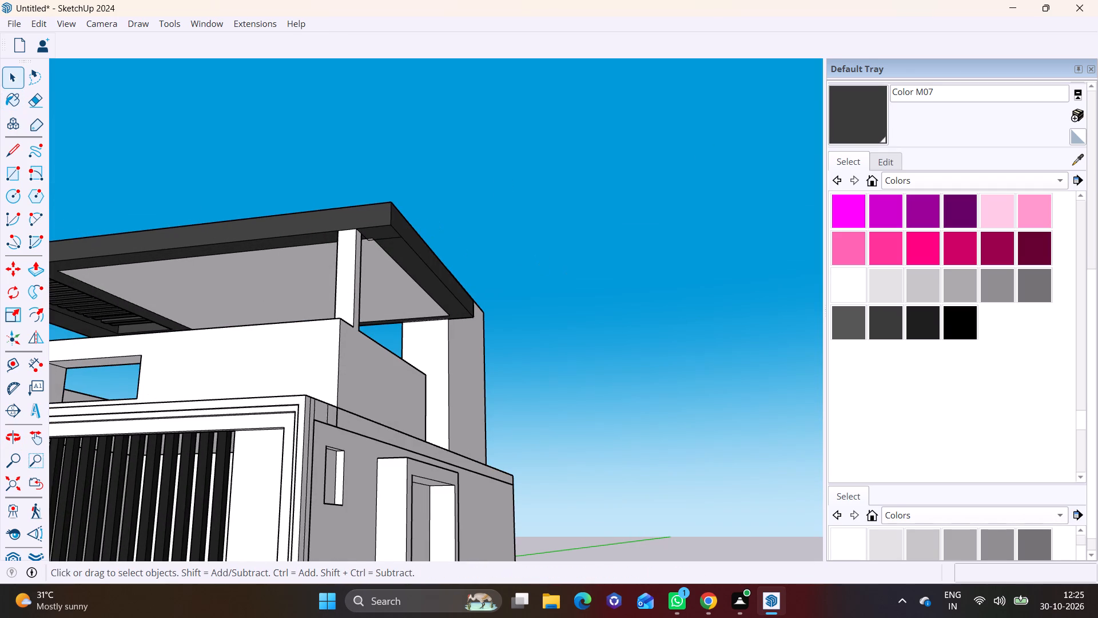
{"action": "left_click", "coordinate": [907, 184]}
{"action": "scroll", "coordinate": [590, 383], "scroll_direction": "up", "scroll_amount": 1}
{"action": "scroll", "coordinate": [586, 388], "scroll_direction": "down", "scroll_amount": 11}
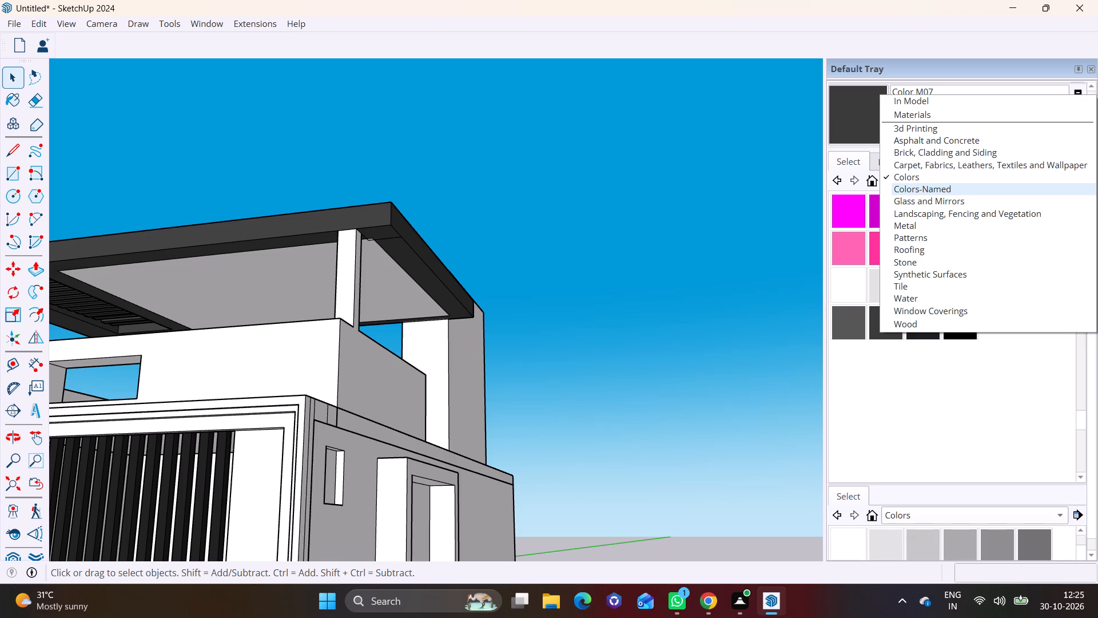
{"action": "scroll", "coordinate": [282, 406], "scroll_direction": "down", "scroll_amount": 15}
Paint the rectangular ceiling panel on the canopy's underside with Wood Bamboo from the Wood materials.
{"action": "middle_click_drag", "start_coordinate": [282, 409], "coordinate": [607, 294], "text": "shift"}
{"action": "scroll", "coordinate": [457, 383], "scroll_direction": "down", "scroll_amount": 4}
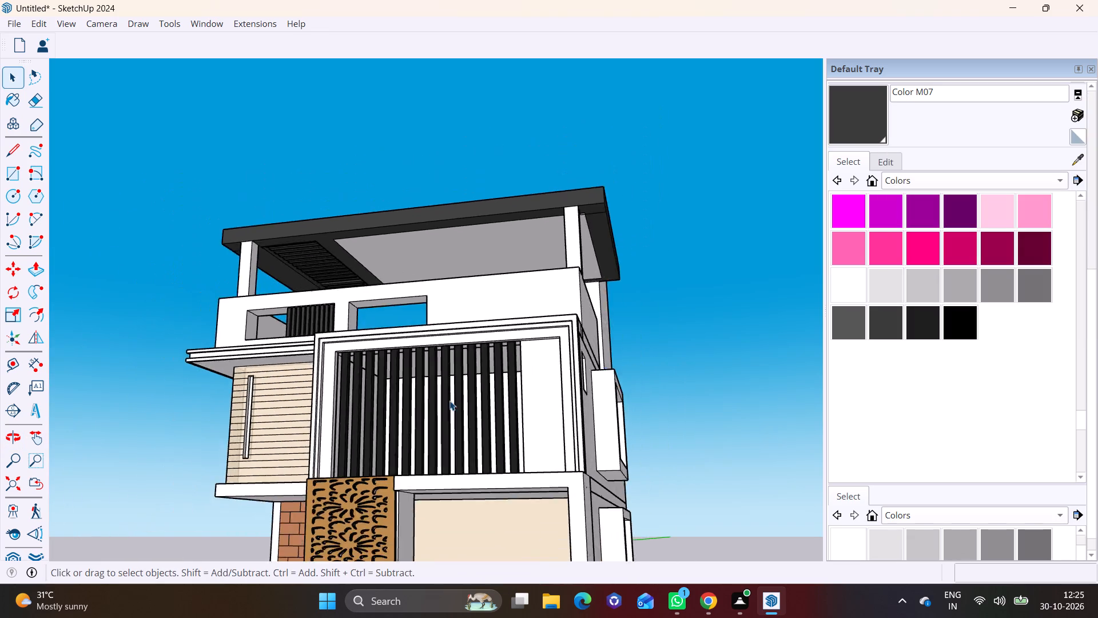
{"action": "scroll", "coordinate": [449, 401], "scroll_direction": "down", "scroll_amount": 3}
{"action": "middle_click_drag", "start_coordinate": [449, 419], "coordinate": [499, 270], "text": "shift"}
{"action": "middle_click_drag", "start_coordinate": [501, 346], "coordinate": [491, 417]}
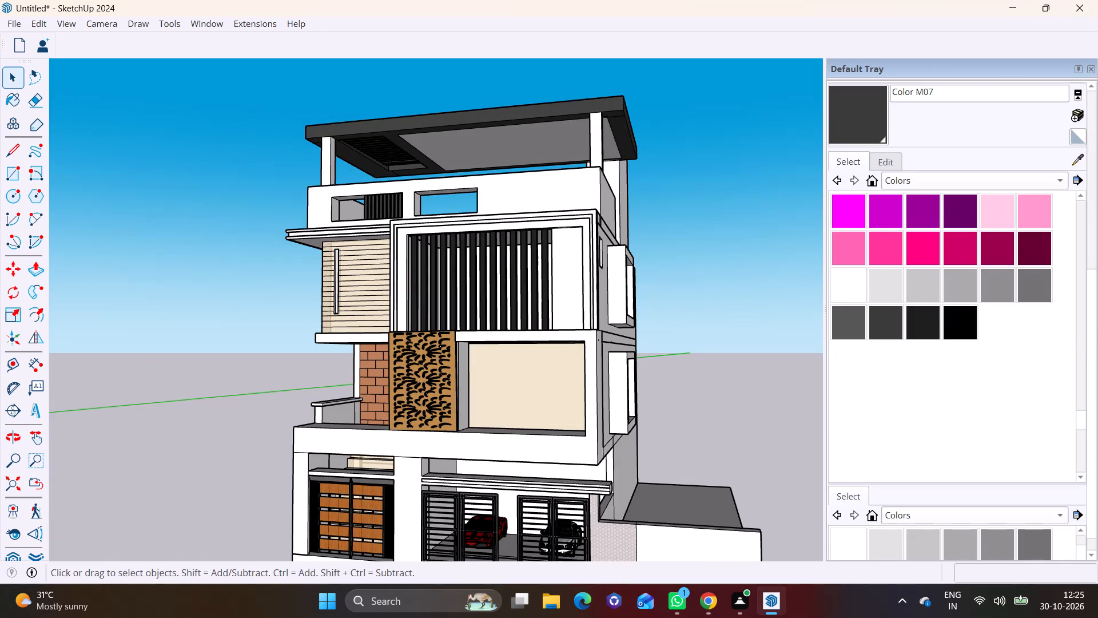
{"action": "left_click", "coordinate": [900, 178]}
{"action": "left_click", "coordinate": [905, 323]}
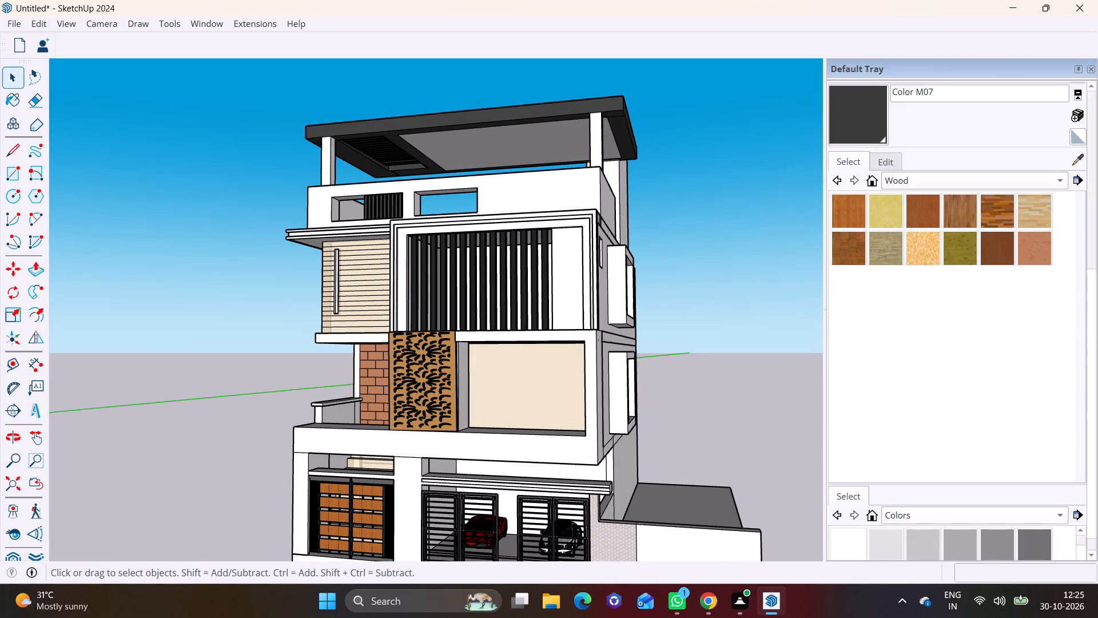
{"action": "left_click", "coordinate": [852, 209]}
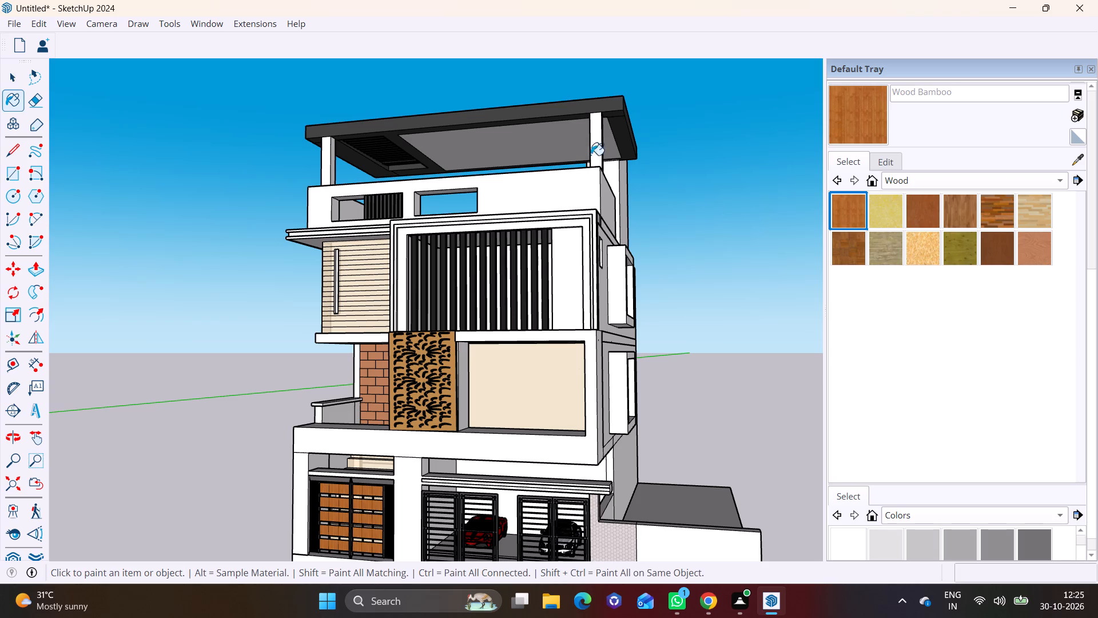
{"action": "left_click", "coordinate": [561, 142]}
{"action": "key", "text": "space"}
{"action": "left_click", "coordinate": [675, 225]}
Draw vertical lines from the front parapet opening's edge nearest the corner post up to the parapet top and down to its base.
{"action": "middle_click_drag", "start_coordinate": [662, 227], "coordinate": [632, 321], "text": "shift"}
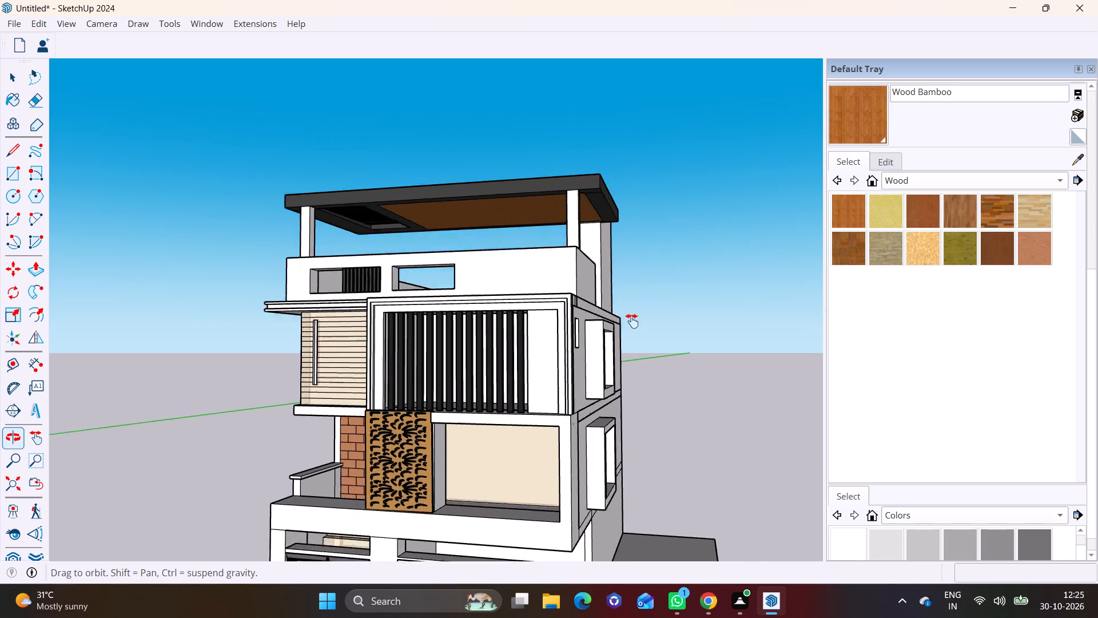
{"action": "middle_click_drag", "start_coordinate": [632, 321], "coordinate": [615, 356], "text": "shift"}
{"action": "middle_click_drag", "start_coordinate": [615, 350], "coordinate": [403, 378]}
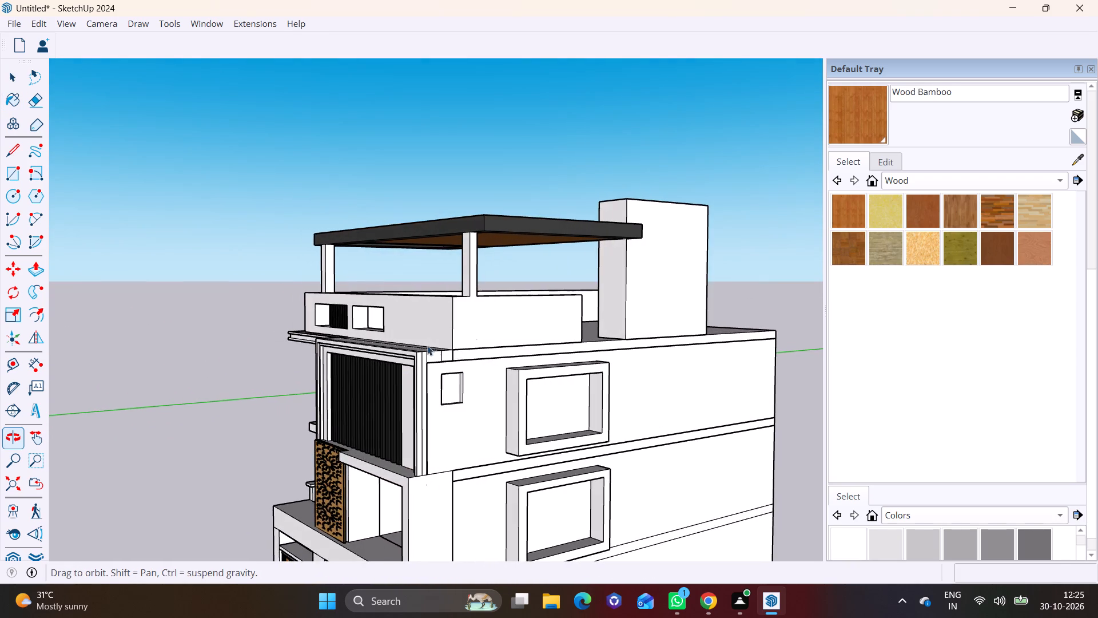
{"action": "scroll", "coordinate": [535, 311], "scroll_direction": "up", "scroll_amount": 3}
{"action": "middle_click_drag", "start_coordinate": [451, 299], "coordinate": [665, 315]}
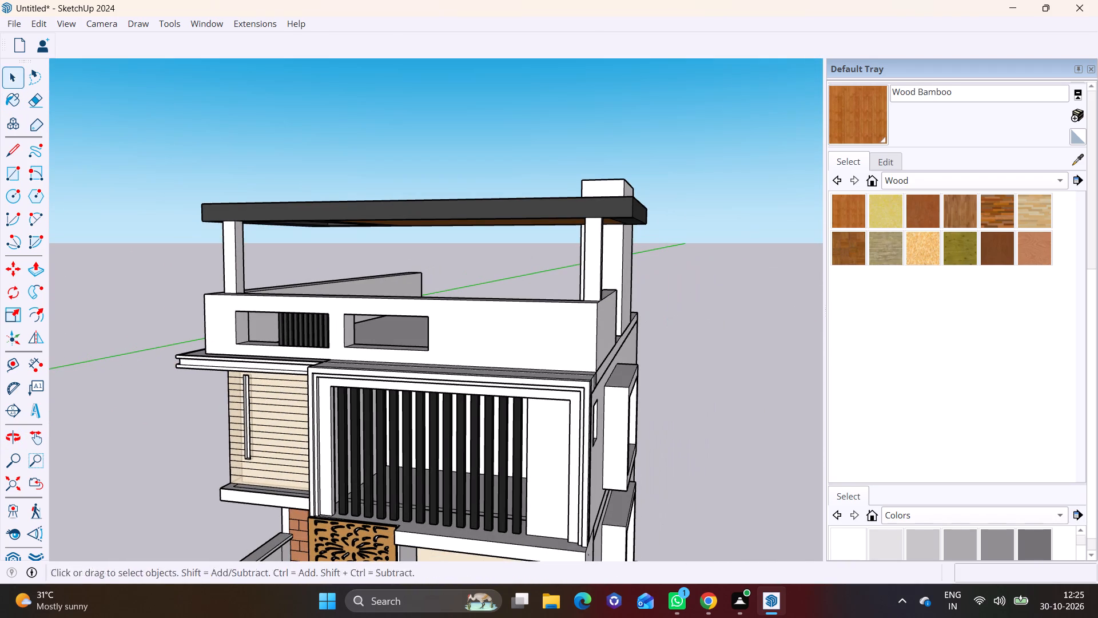
{"action": "left_click", "coordinate": [15, 155]}
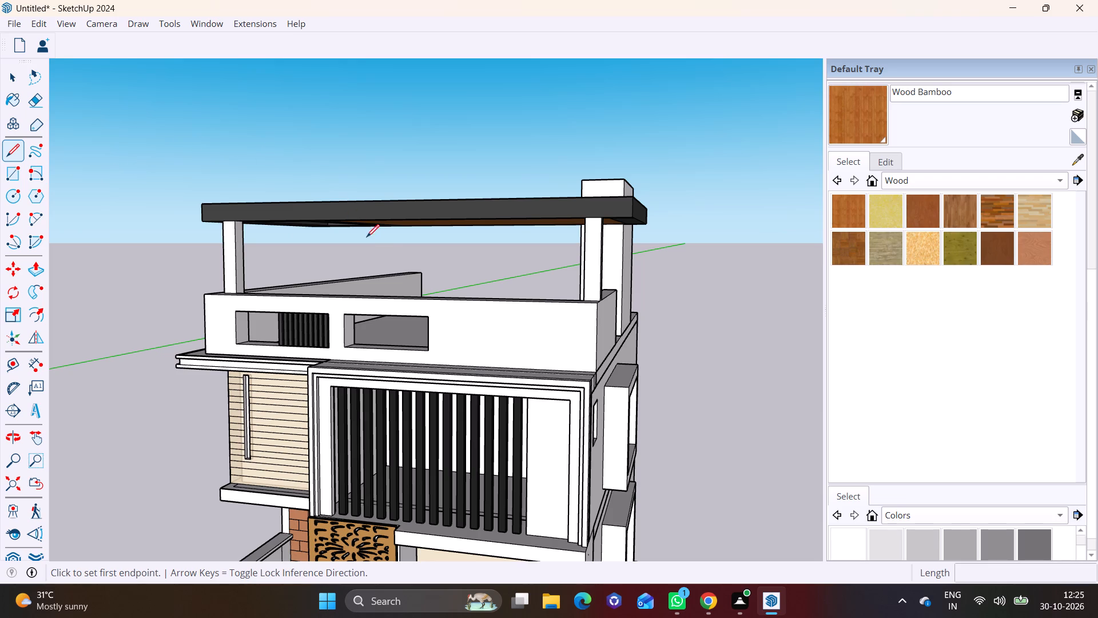
{"action": "middle_click_drag", "start_coordinate": [367, 301], "coordinate": [266, 304]}
{"action": "scroll", "coordinate": [292, 292], "scroll_direction": "up", "scroll_amount": 2}
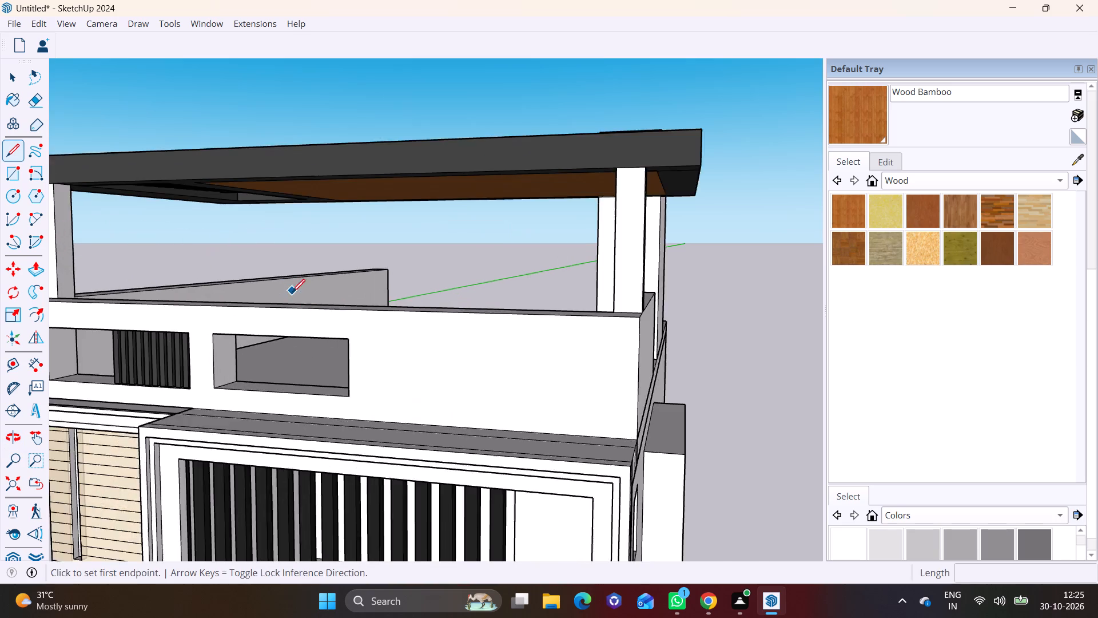
{"action": "scroll", "coordinate": [292, 292], "scroll_direction": "up", "scroll_amount": 3}
{"action": "left_click", "coordinate": [352, 340]}
{"action": "left_click", "coordinate": [359, 304]}
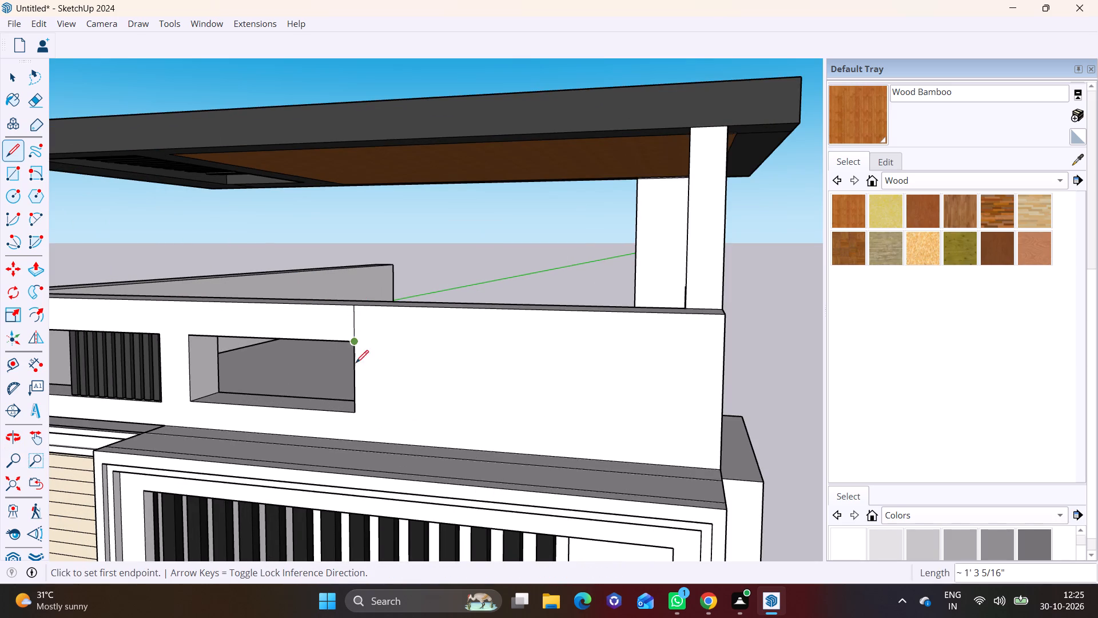
{"action": "left_click", "coordinate": [355, 411]}
{"action": "left_click", "coordinate": [351, 436]}
Draw a horizontal line across the blank front parapet section from the opening's upper corner to the parapet's outer corner.
{"action": "scroll", "coordinate": [356, 411], "scroll_direction": "down", "scroll_amount": 2}
{"action": "left_click", "coordinate": [14, 150]}
{"action": "middle_click_drag", "start_coordinate": [214, 262], "coordinate": [174, 280], "text": "shift"}
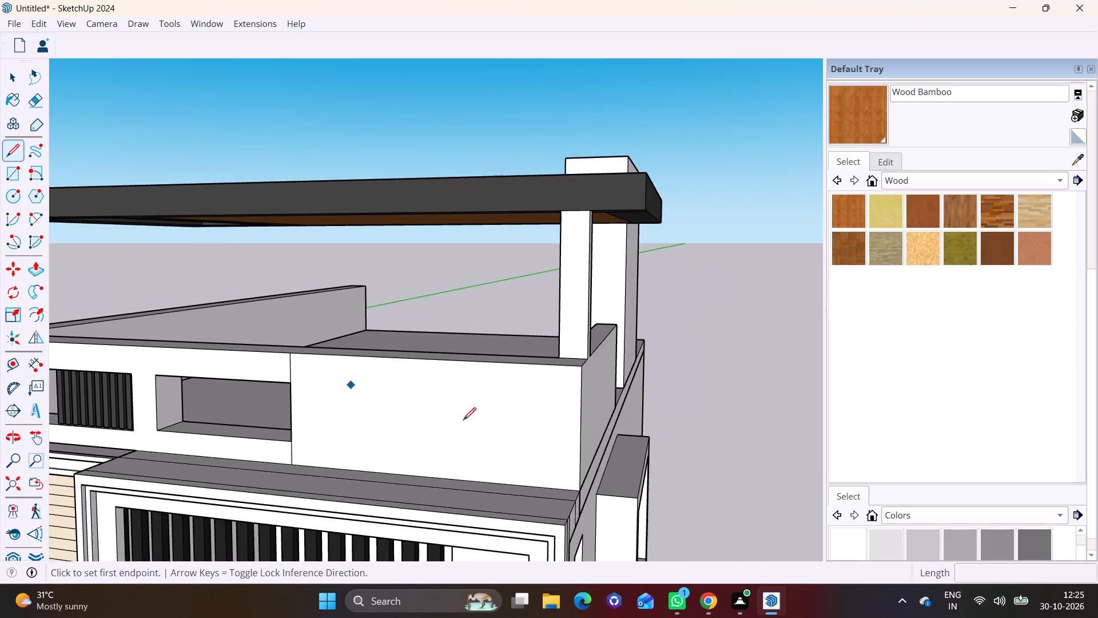
{"action": "middle_click_drag", "start_coordinate": [476, 415], "coordinate": [636, 359]}
{"action": "scroll", "coordinate": [627, 357], "scroll_direction": "up", "scroll_amount": 2}
{"action": "middle_click_drag", "start_coordinate": [546, 363], "coordinate": [497, 382]}
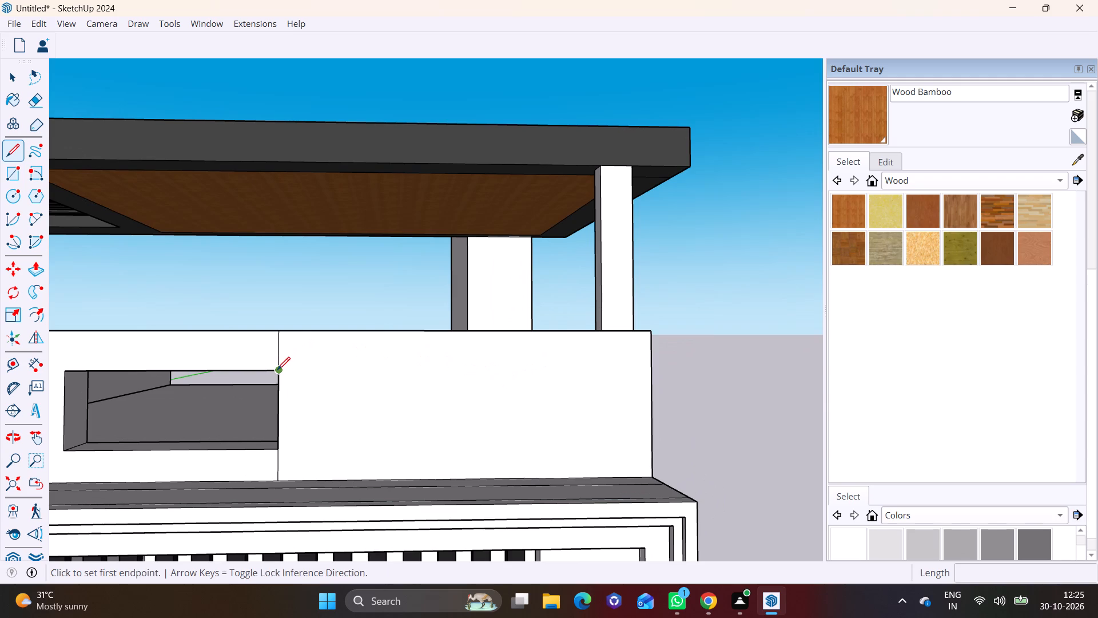
{"action": "left_click", "coordinate": [277, 370]}
{"action": "left_click", "coordinate": [650, 365]}
{"action": "key", "text": "space"}
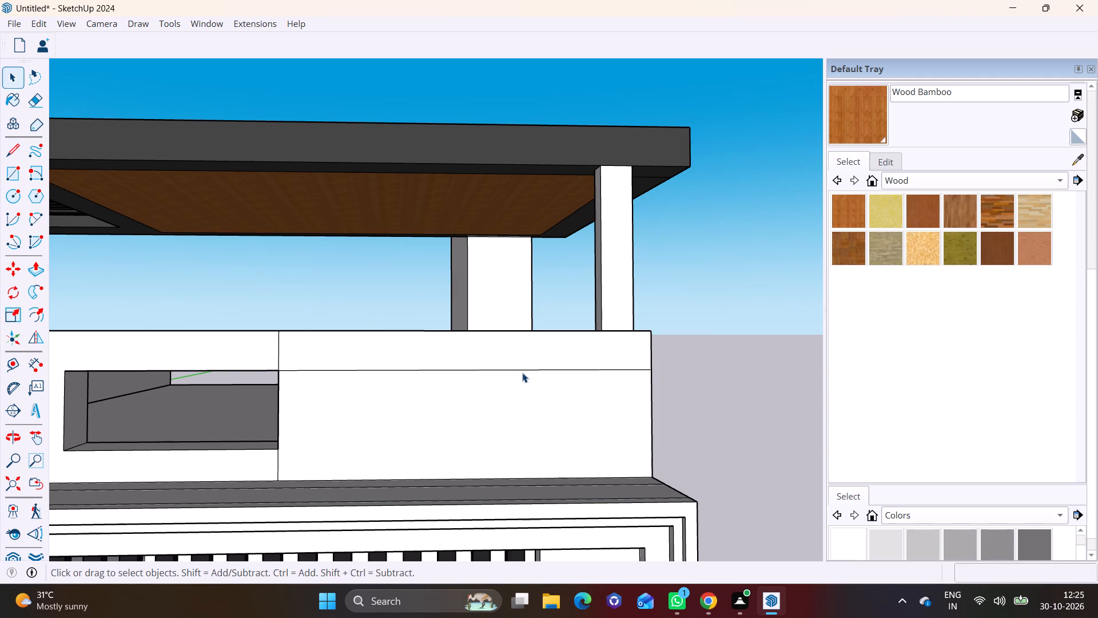
Copy the horizontal line 1' down the front parapet section, and copy that line another 1' 4" down to form four courses.
{"action": "left_click", "coordinate": [511, 371]}
{"action": "key", "text": "m"}
{"action": "left_click", "coordinate": [452, 372]}
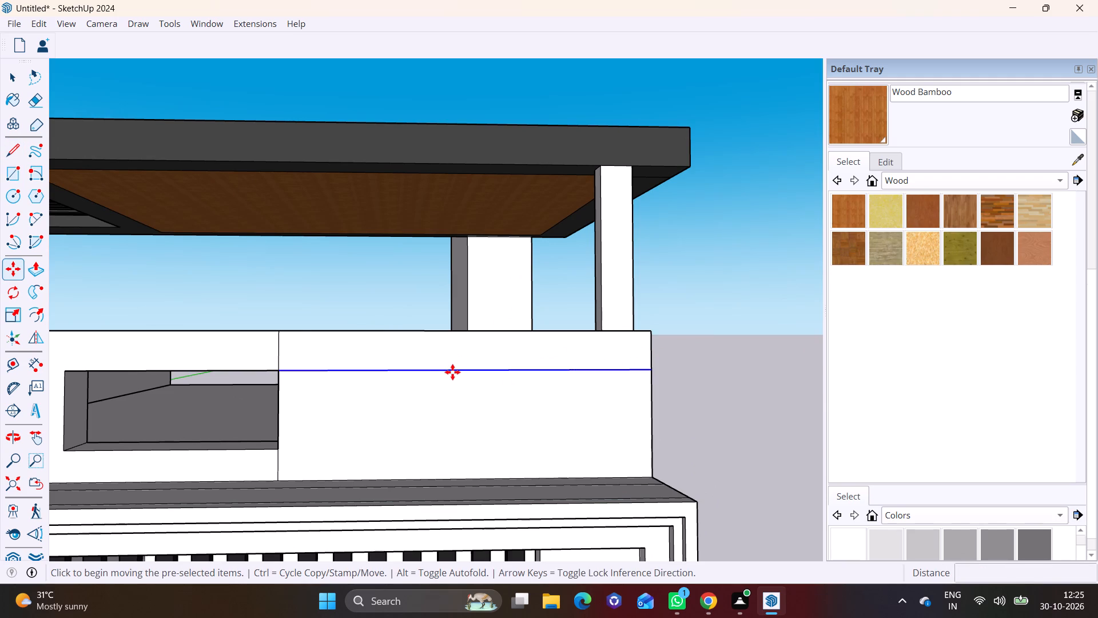
{"action": "left_click", "coordinate": [454, 409]}
{"action": "left_click", "coordinate": [450, 402]}
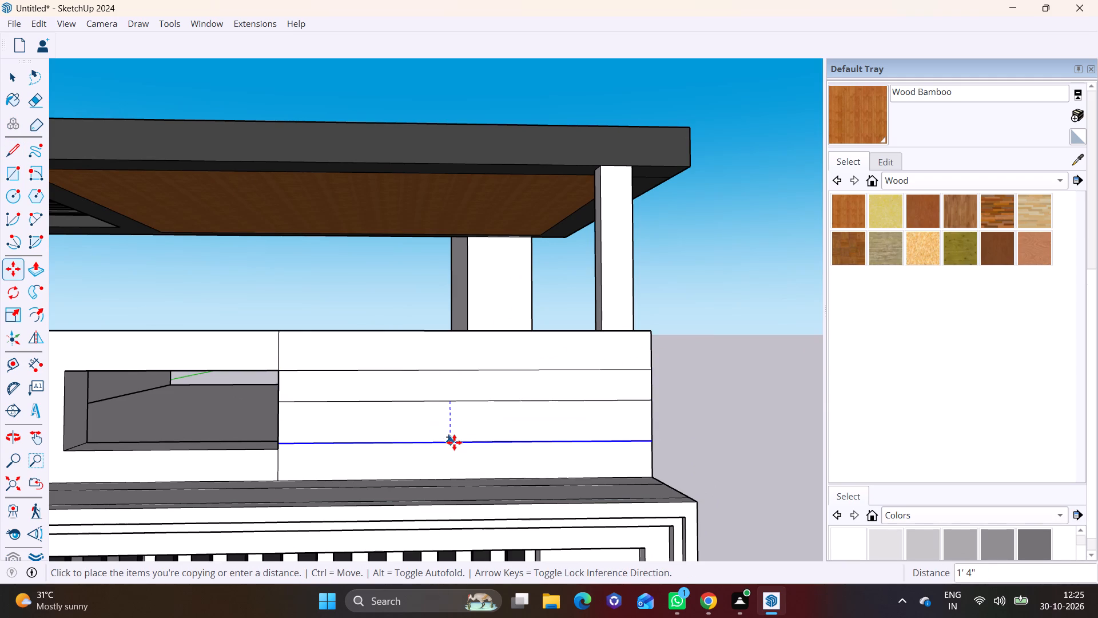
{"action": "left_click", "coordinate": [454, 442]}
{"action": "key", "text": "space"}
Draw four spaced vertical joint lines, about 1' 3" tall, across the top course of the front parapet section.
{"action": "left_click", "coordinate": [10, 152]}
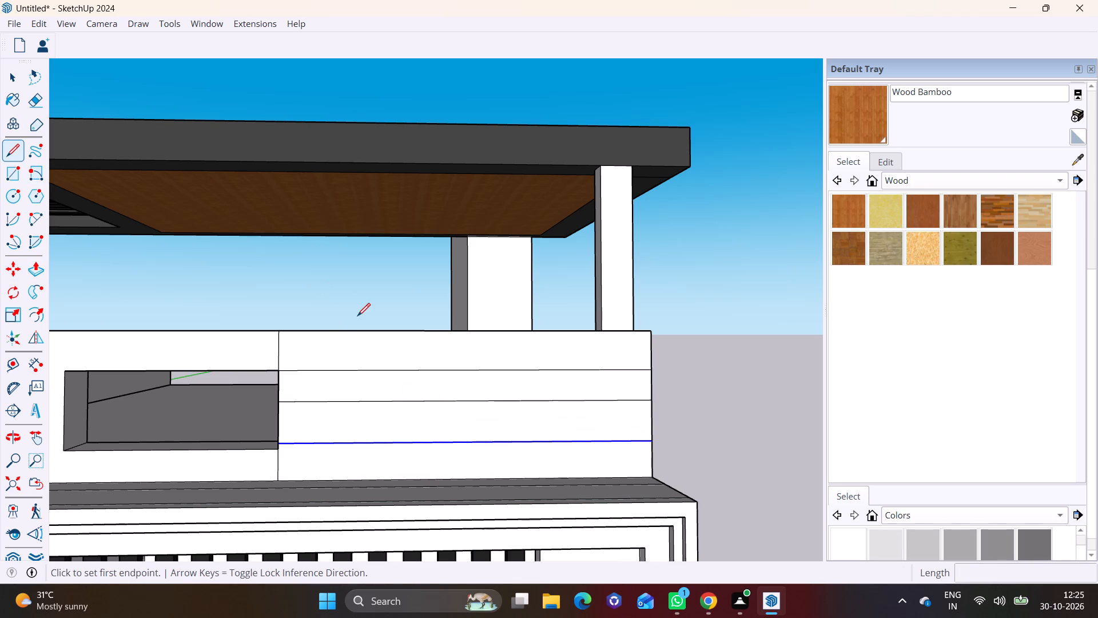
{"action": "left_click", "coordinate": [352, 330]}
{"action": "left_click", "coordinate": [353, 369]}
{"action": "left_click", "coordinate": [444, 332]}
{"action": "left_click", "coordinate": [441, 366]}
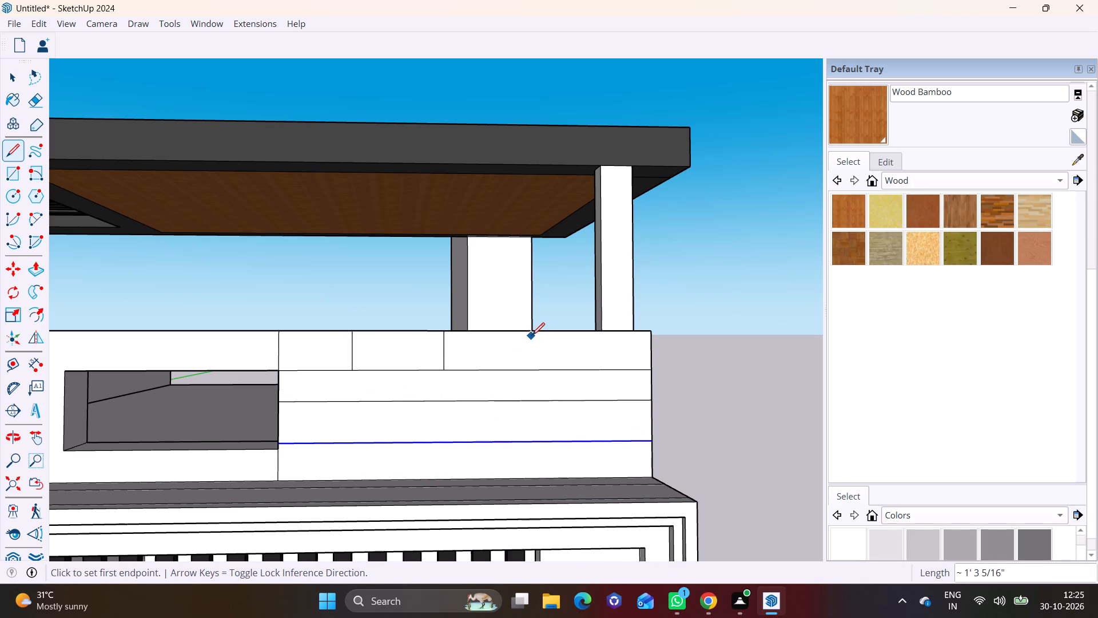
{"action": "left_click", "coordinate": [533, 334]}
{"action": "left_click", "coordinate": [539, 371]}
{"action": "left_click", "coordinate": [603, 330]}
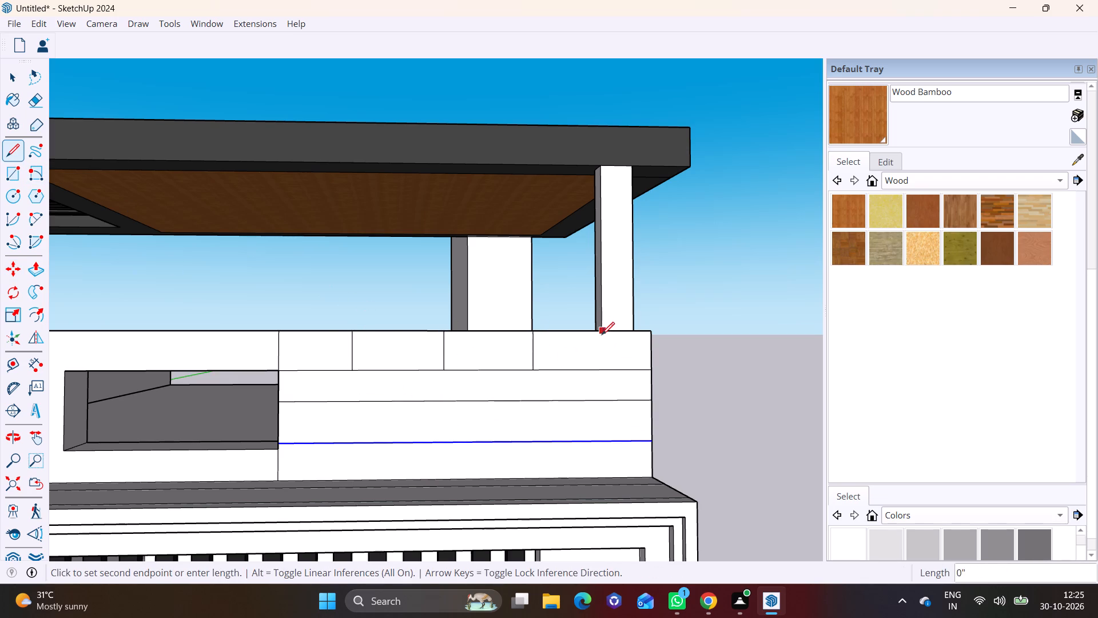
{"action": "left_click", "coordinate": [607, 366]}
Draw four vertical joint lines, 1' tall, across the second course, staggered between the joints of the top course.
{"action": "left_click", "coordinate": [318, 369]}
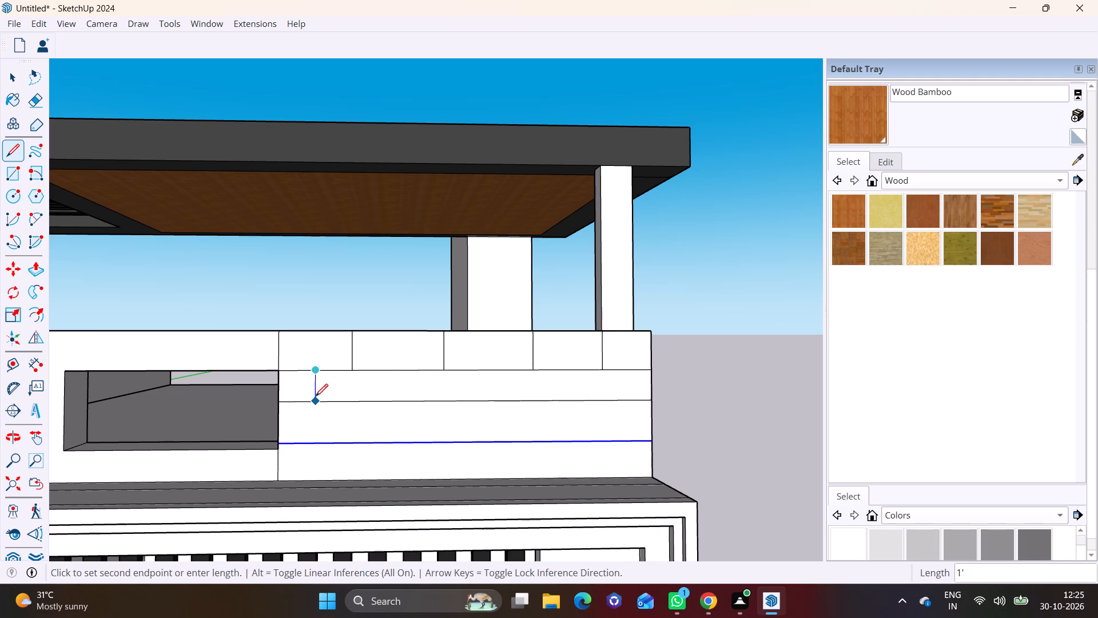
{"action": "left_click", "coordinate": [315, 398]}
{"action": "left_click", "coordinate": [399, 369]}
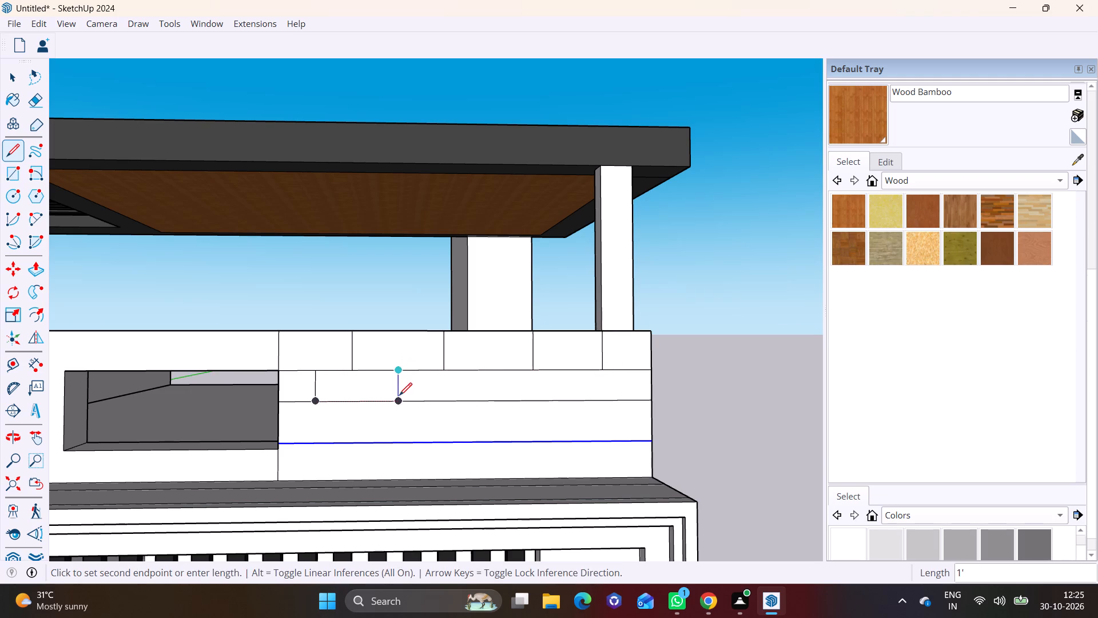
{"action": "left_click", "coordinate": [399, 395]}
{"action": "left_click", "coordinate": [485, 371]}
{"action": "left_click", "coordinate": [488, 398]}
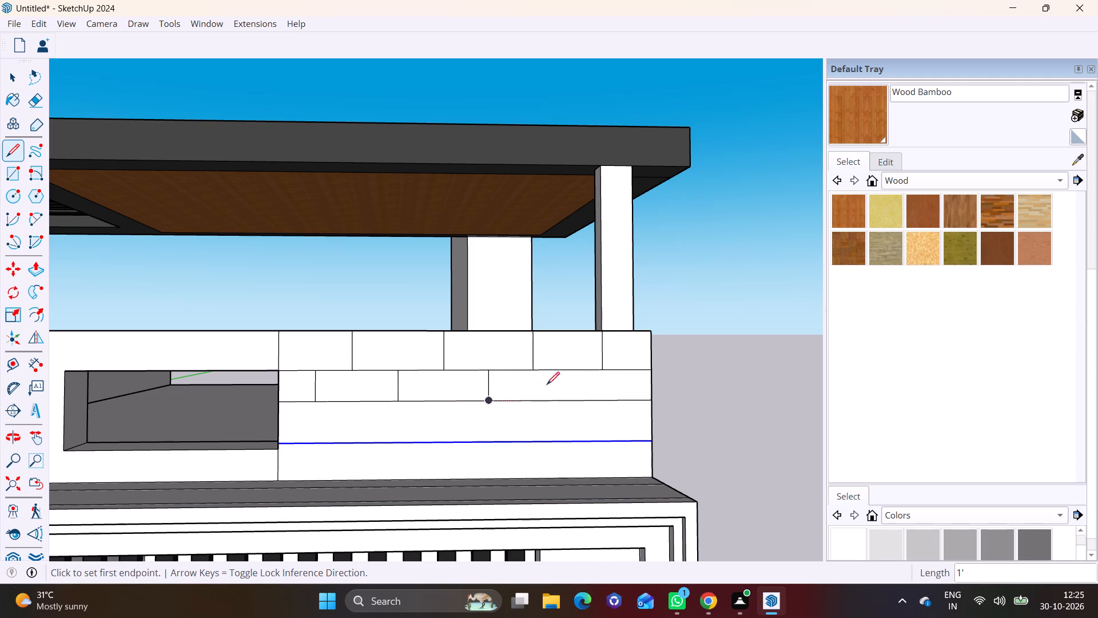
{"action": "left_click", "coordinate": [574, 373]}
{"action": "left_click", "coordinate": [570, 395]}
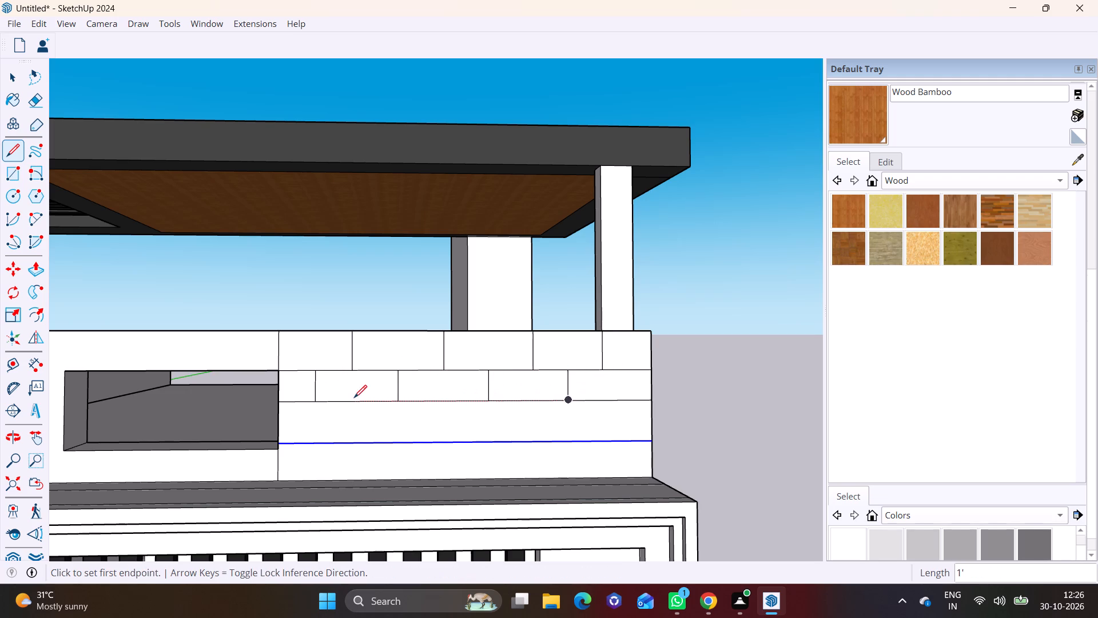
Draw four vertical joint lines, 1' 4" tall, across the third course, staggered against the second course's joints.
{"action": "left_click", "coordinate": [356, 402]}
{"action": "left_click", "coordinate": [362, 439]}
{"action": "left_click", "coordinate": [447, 399]}
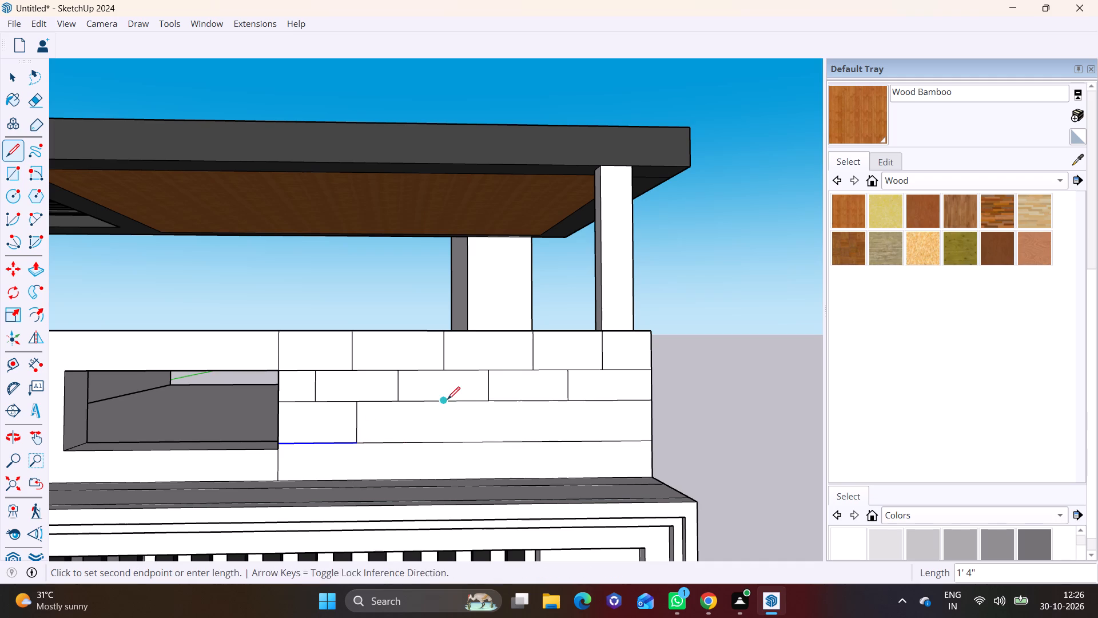
{"action": "left_click", "coordinate": [444, 439]}
{"action": "left_click", "coordinate": [531, 401]}
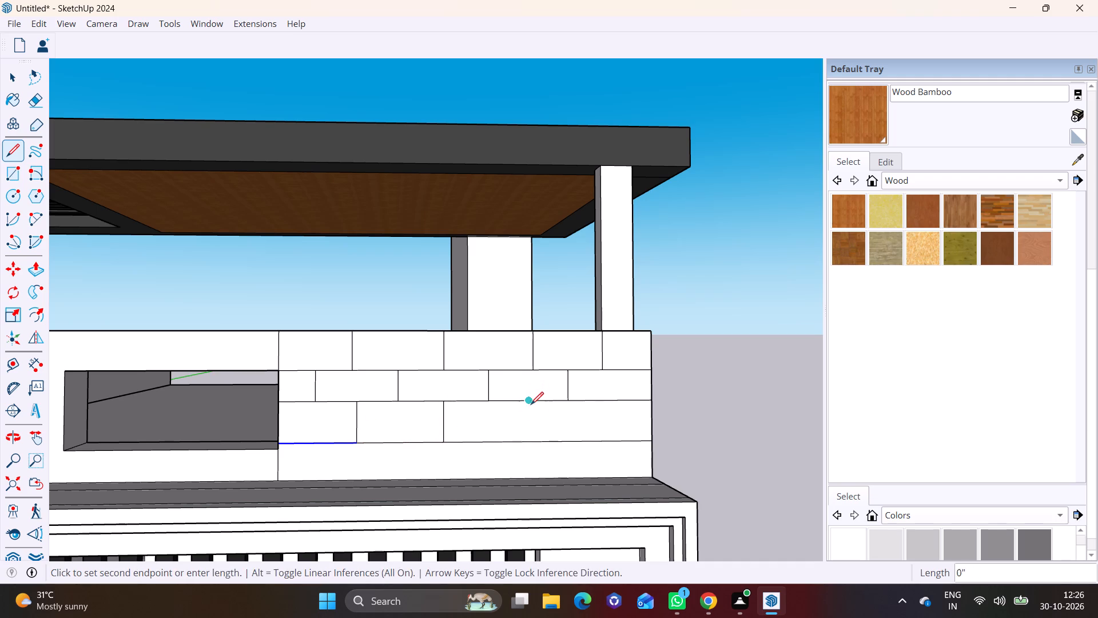
{"action": "left_click", "coordinate": [531, 438]}
{"action": "left_click", "coordinate": [611, 402]}
{"action": "left_click", "coordinate": [611, 436]}
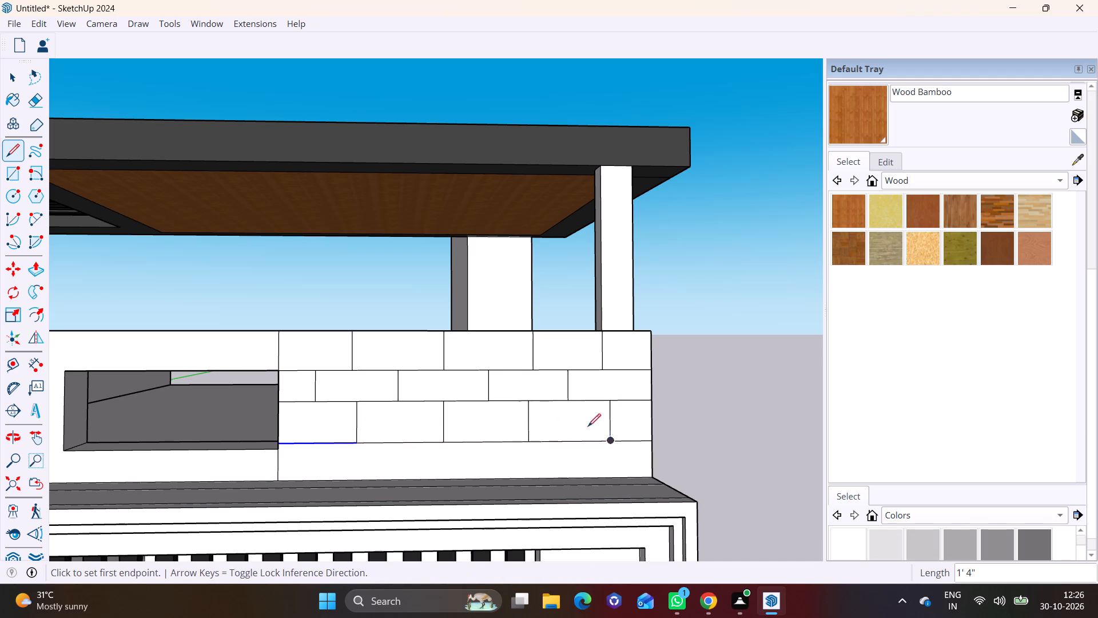
Draw five vertical joint lines, about 1' 2" tall, across the bottom course, staggered against the third course's joints.
{"action": "left_click", "coordinate": [316, 445]}
{"action": "left_click", "coordinate": [315, 477]}
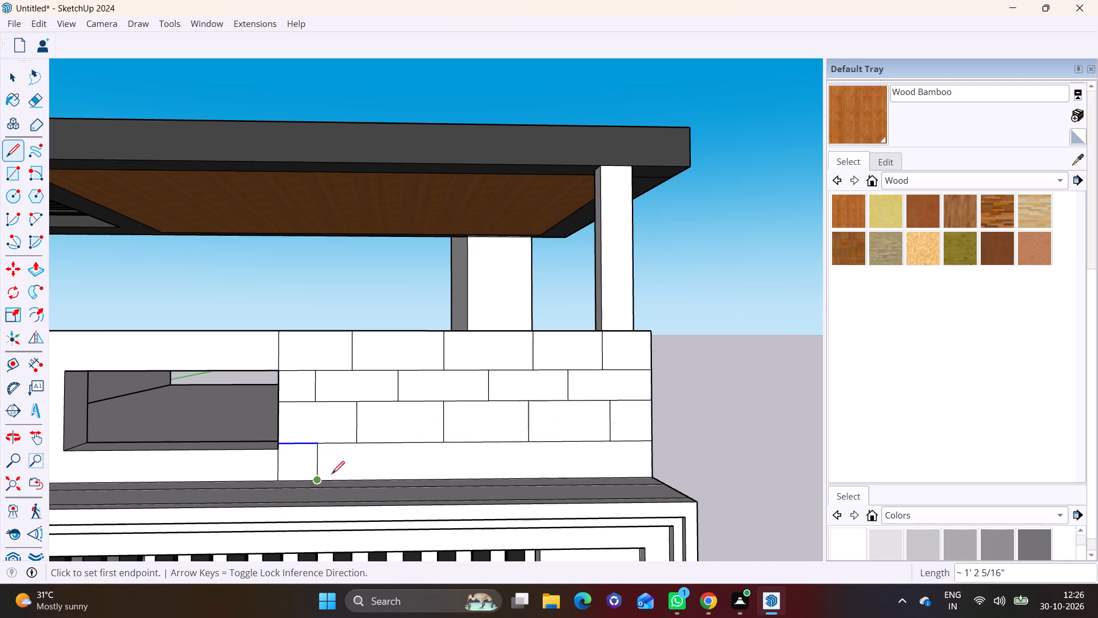
{"action": "left_click", "coordinate": [399, 445]}
{"action": "left_click", "coordinate": [401, 476]}
{"action": "left_click", "coordinate": [489, 444]}
{"action": "left_click", "coordinate": [490, 475]}
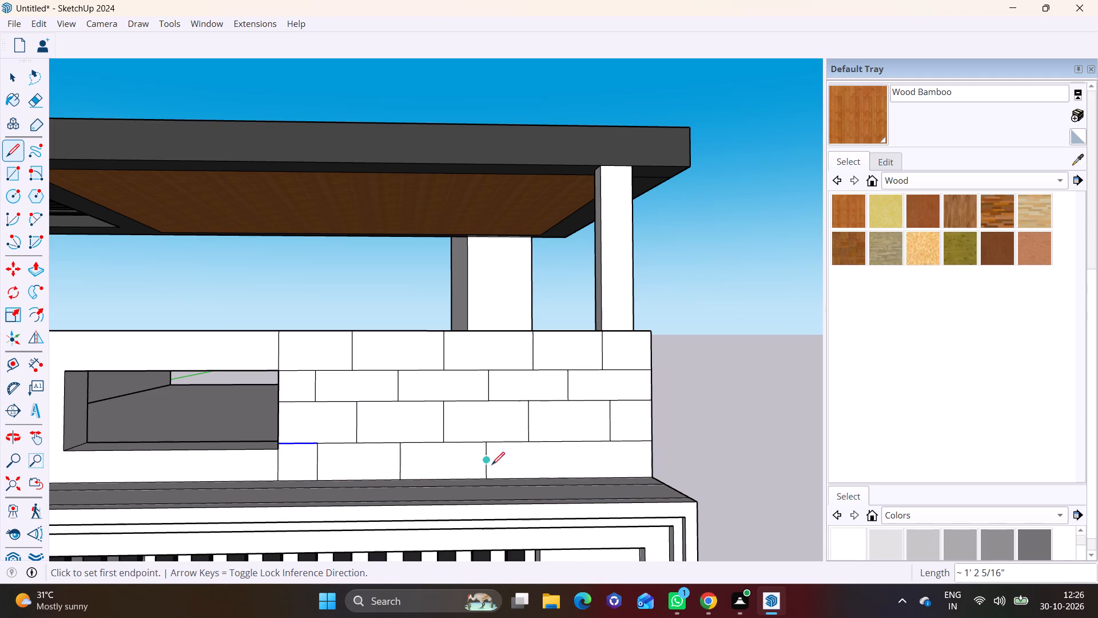
{"action": "left_click", "coordinate": [567, 439]}
{"action": "left_click", "coordinate": [571, 473]}
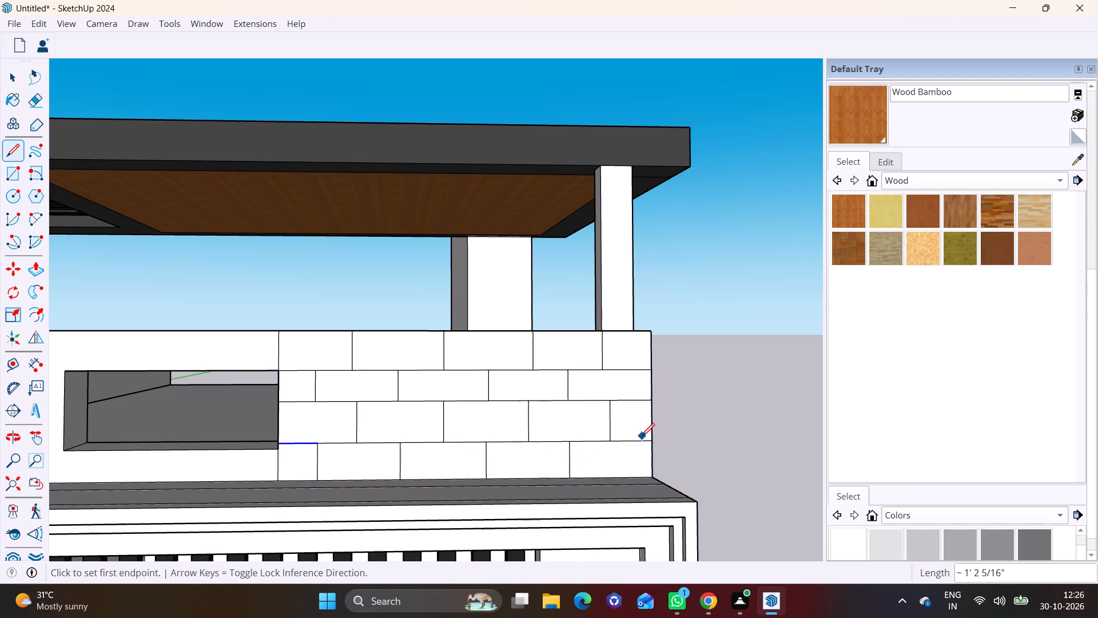
{"action": "left_click", "coordinate": [638, 443]}
{"action": "left_click", "coordinate": [635, 473]}
Continue the three horizontal course lines around the corner along the side parapet face to its far edge, each about 16' 2" long.
{"action": "scroll", "coordinate": [585, 437], "scroll_direction": "down", "scroll_amount": 3}
{"action": "middle_click_drag", "start_coordinate": [584, 437], "coordinate": [290, 438]}
{"action": "scroll", "coordinate": [640, 394], "scroll_direction": "up", "scroll_amount": 1}
{"action": "middle_click_drag", "start_coordinate": [640, 394], "coordinate": [408, 398]}
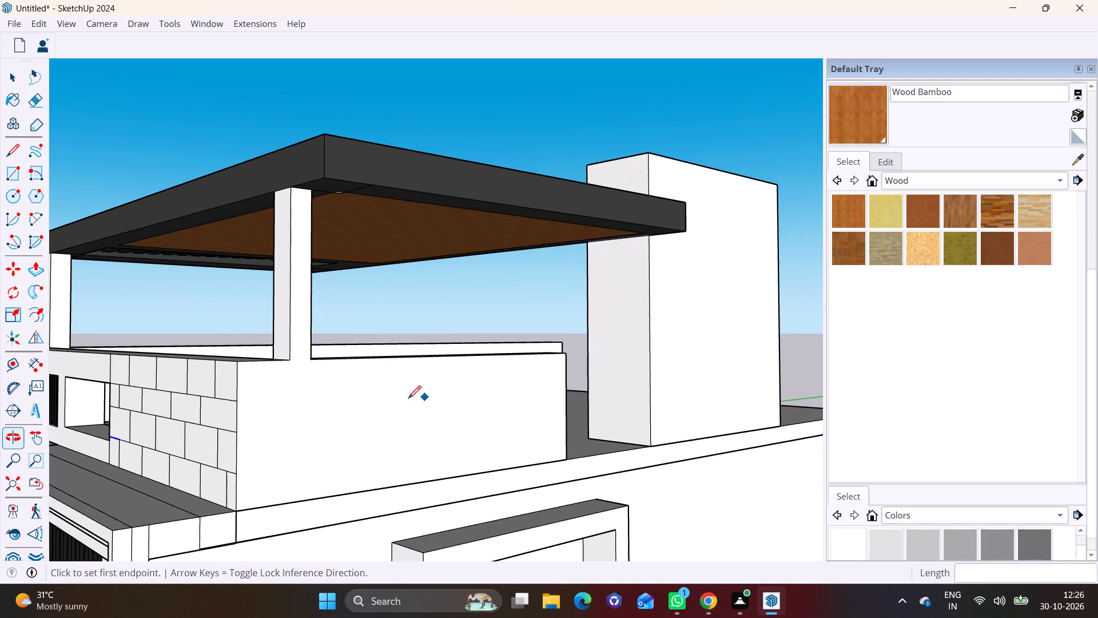
{"action": "middle_click_drag", "start_coordinate": [408, 398], "coordinate": [421, 398]}
{"action": "left_click", "coordinate": [2, 145]}
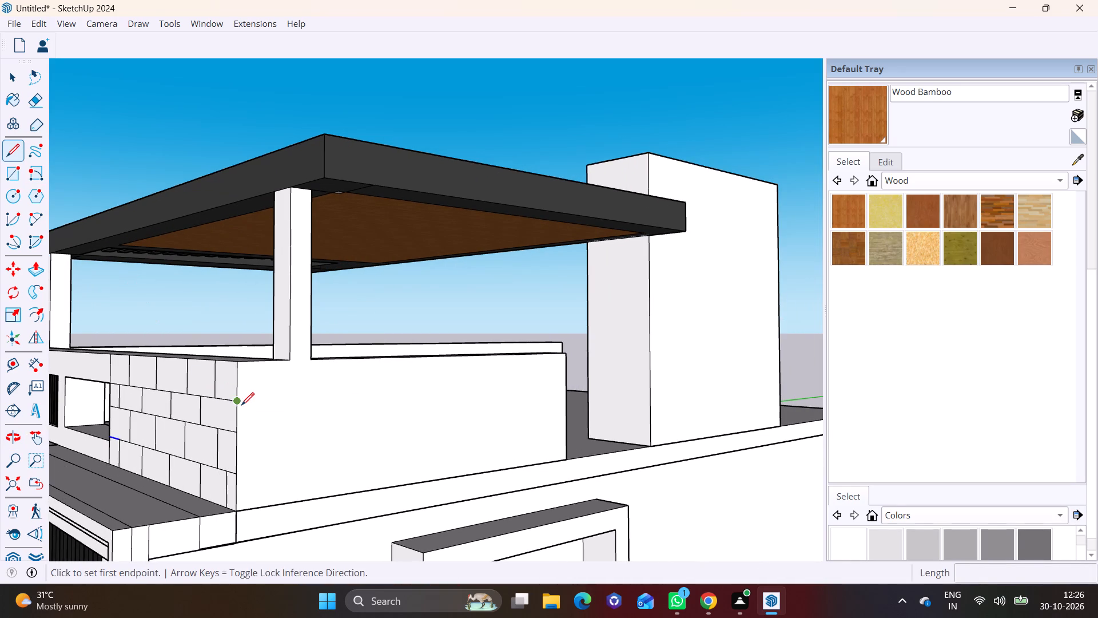
{"action": "left_click", "coordinate": [240, 405]}
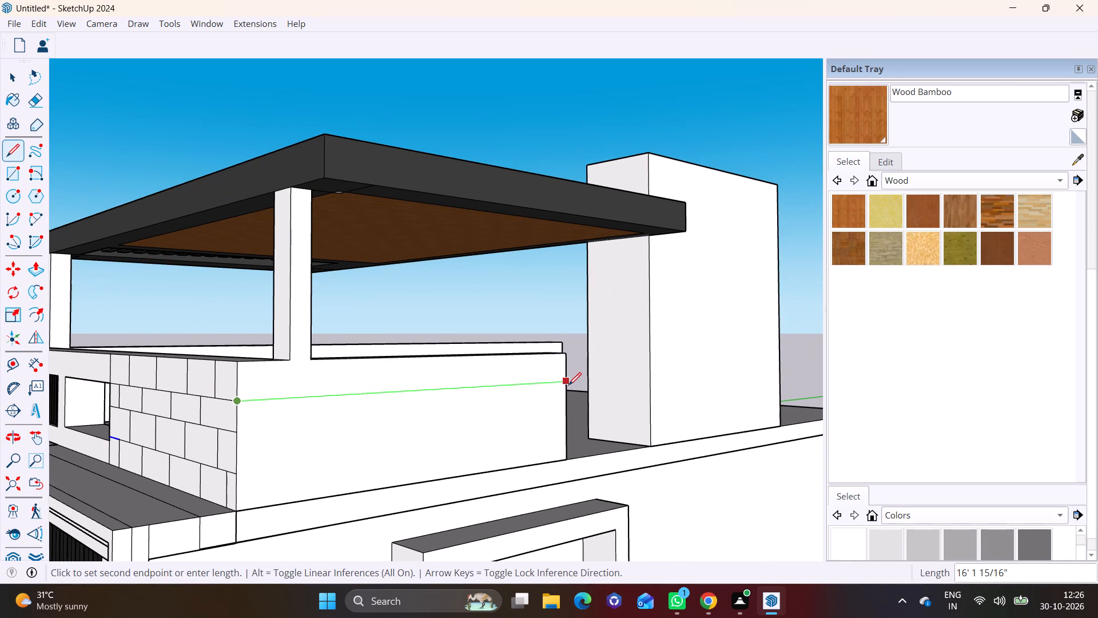
{"action": "left_click", "coordinate": [568, 385]}
{"action": "left_click", "coordinate": [239, 430]}
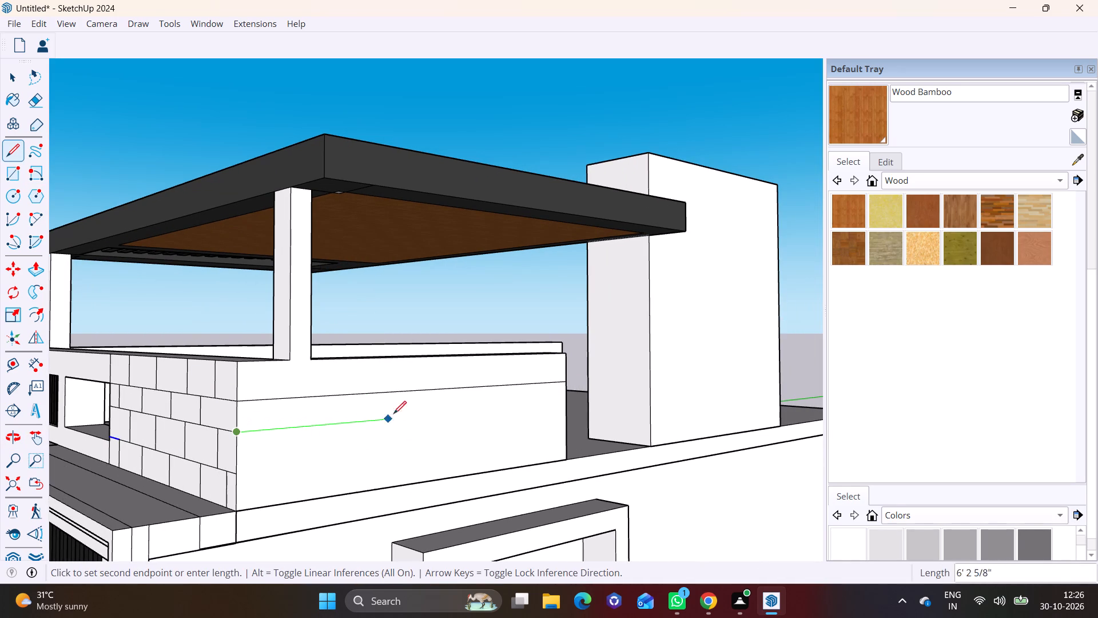
{"action": "left_click", "coordinate": [563, 410]}
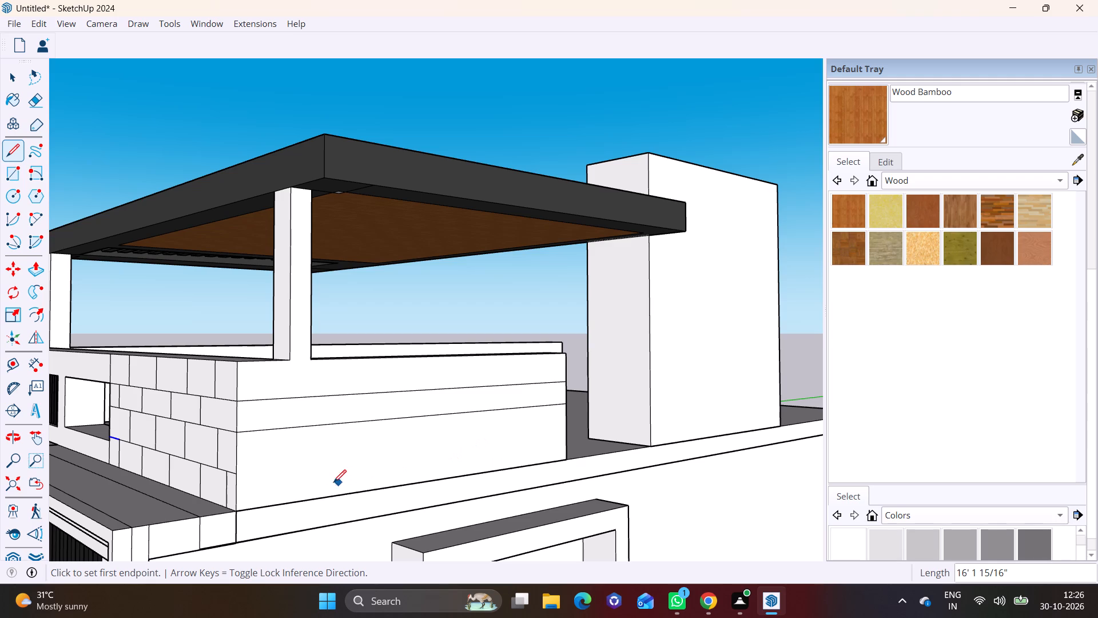
{"action": "left_click", "coordinate": [237, 472]}
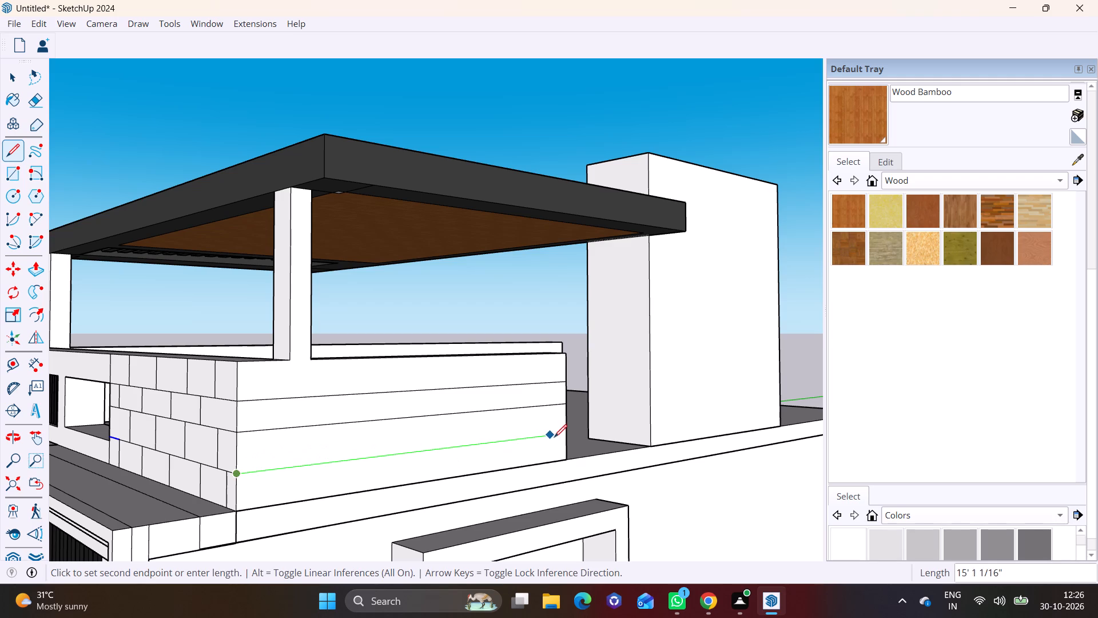
{"action": "left_click", "coordinate": [568, 434]}
{"action": "middle_click_drag", "start_coordinate": [514, 427], "coordinate": [292, 437]}
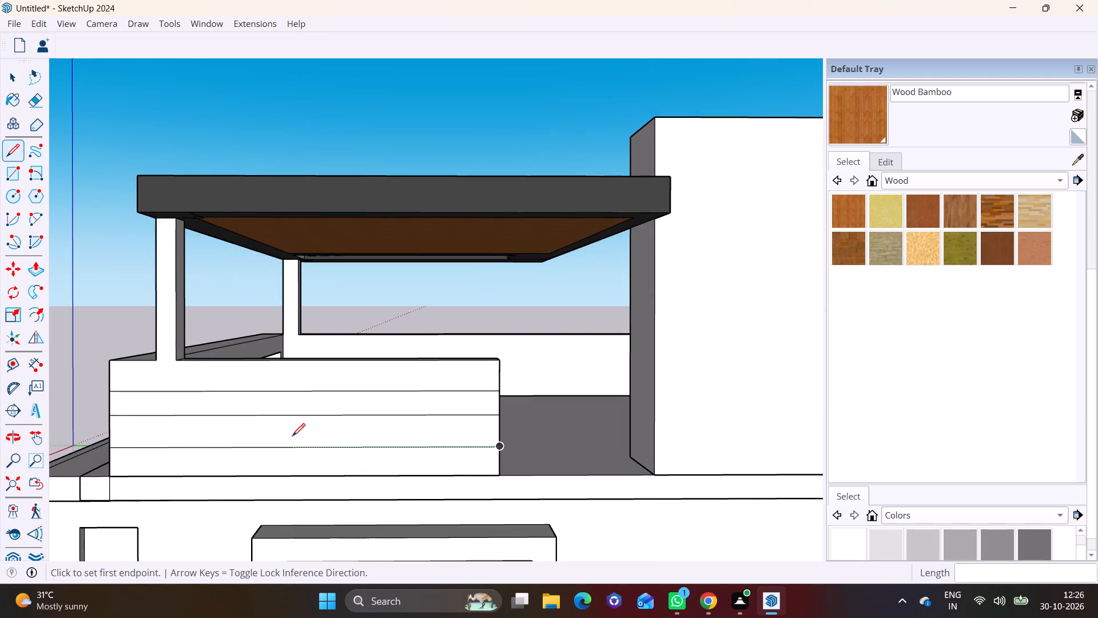
Draw five vertical joint lines, about 1' 3" tall, across the top course of the side parapet face, starting below the post's outer edge.
{"action": "scroll", "coordinate": [292, 436], "scroll_direction": "down", "scroll_amount": 1, "text": "shift"}
{"action": "middle_click_drag", "start_coordinate": [313, 431], "coordinate": [453, 429], "text": "shift"}
{"action": "scroll", "coordinate": [252, 401], "scroll_direction": "up", "scroll_amount": 3}
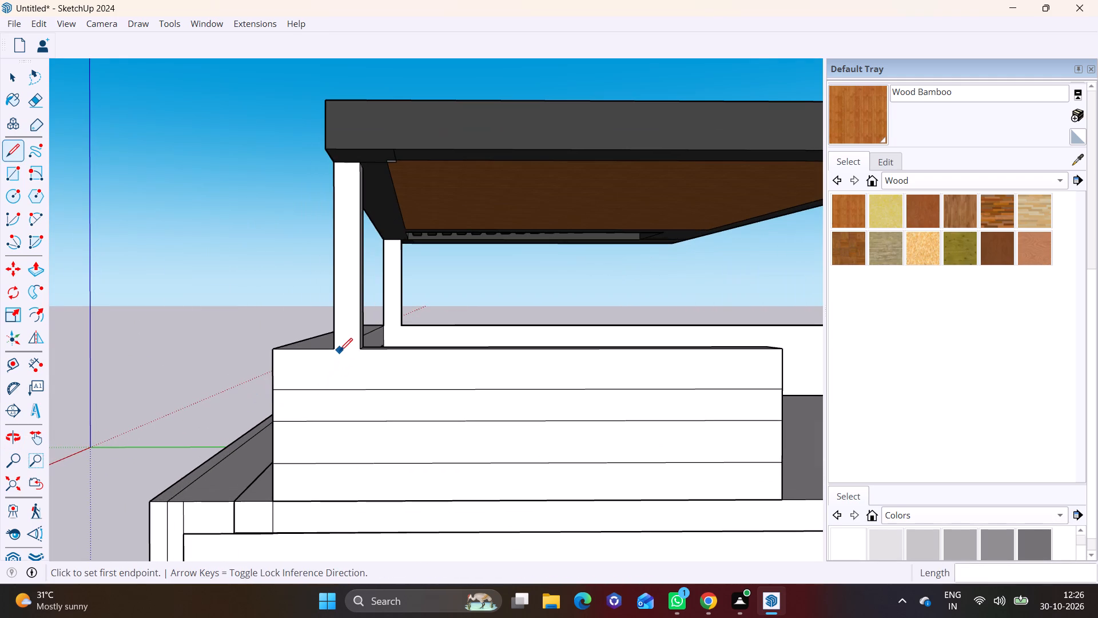
{"action": "left_click", "coordinate": [331, 352]}
{"action": "left_click", "coordinate": [327, 387]}
{"action": "left_click", "coordinate": [431, 352]}
{"action": "left_click", "coordinate": [431, 383]}
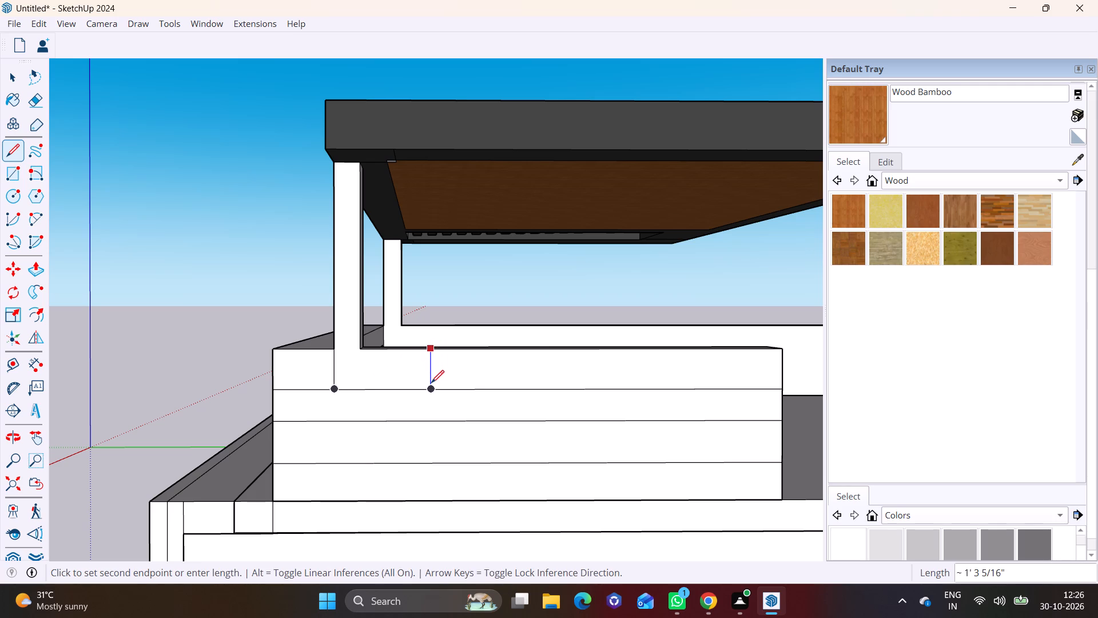
{"action": "left_click", "coordinate": [537, 350]}
{"action": "left_click", "coordinate": [537, 383]}
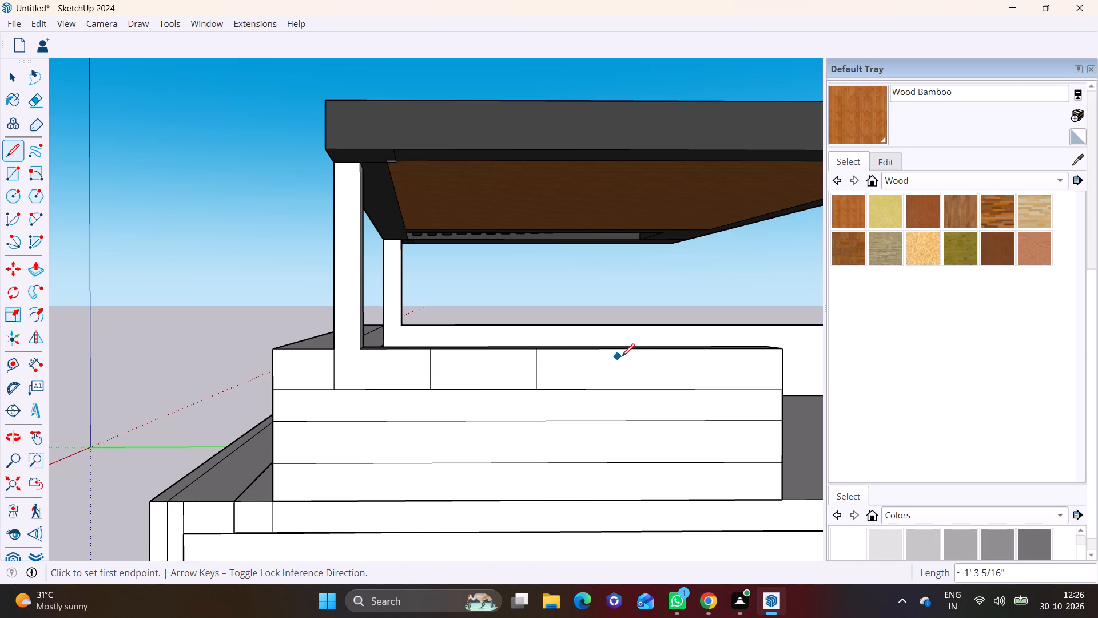
{"action": "left_click", "coordinate": [626, 351]}
{"action": "left_click", "coordinate": [626, 382]}
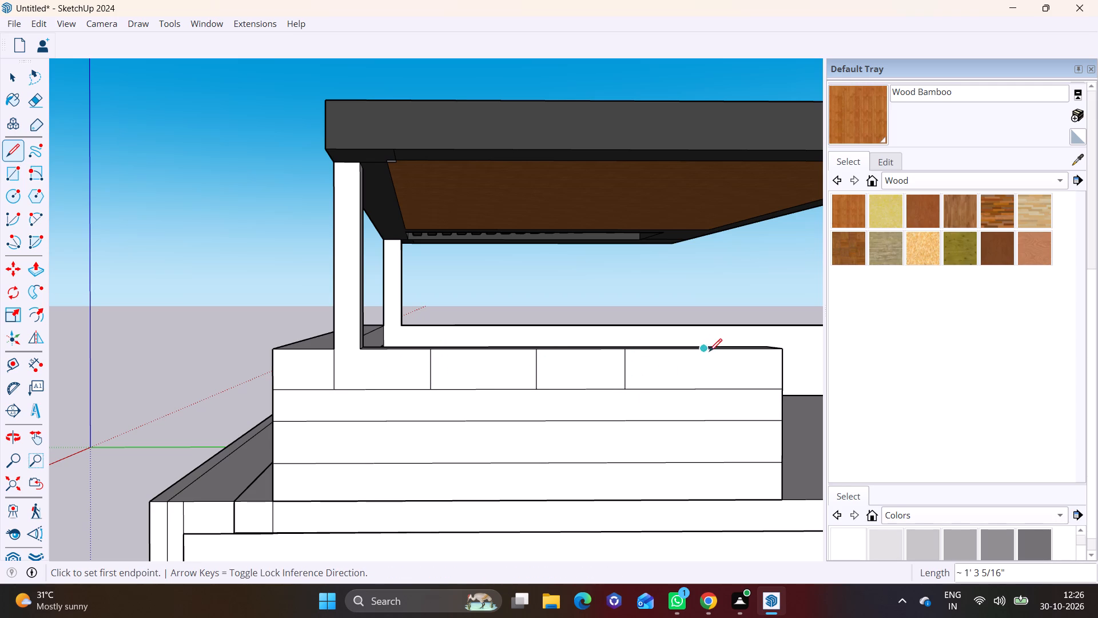
{"action": "left_click", "coordinate": [710, 352]}
{"action": "left_click", "coordinate": [709, 387]}
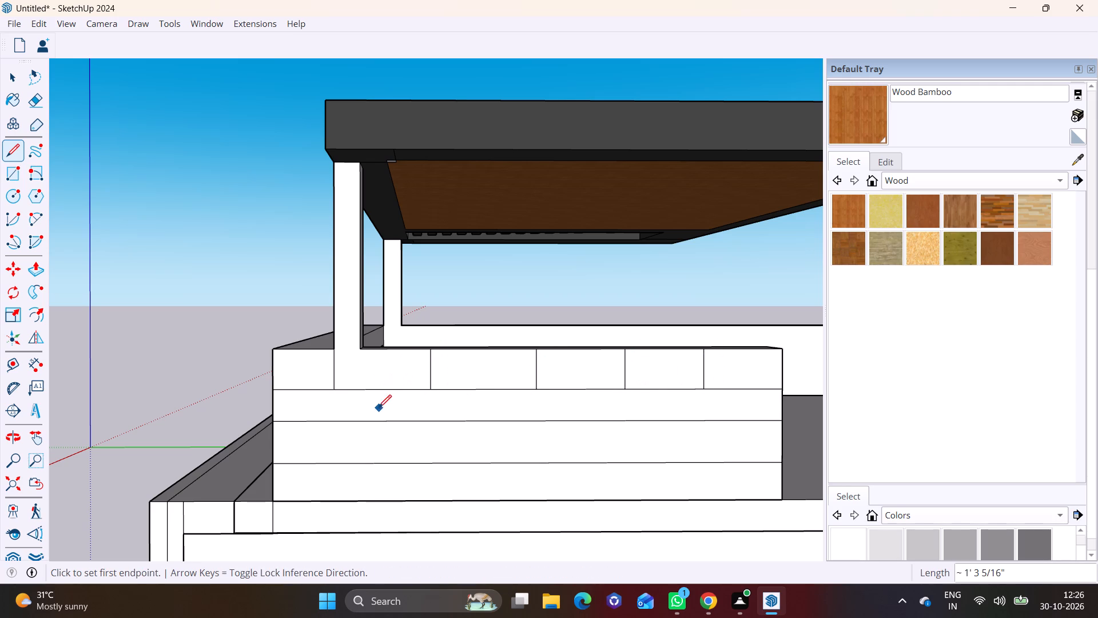
Draw five vertical joint lines, 1' tall, across the side face's second course, staggered between the top course's joints.
{"action": "left_click", "coordinate": [379, 394]}
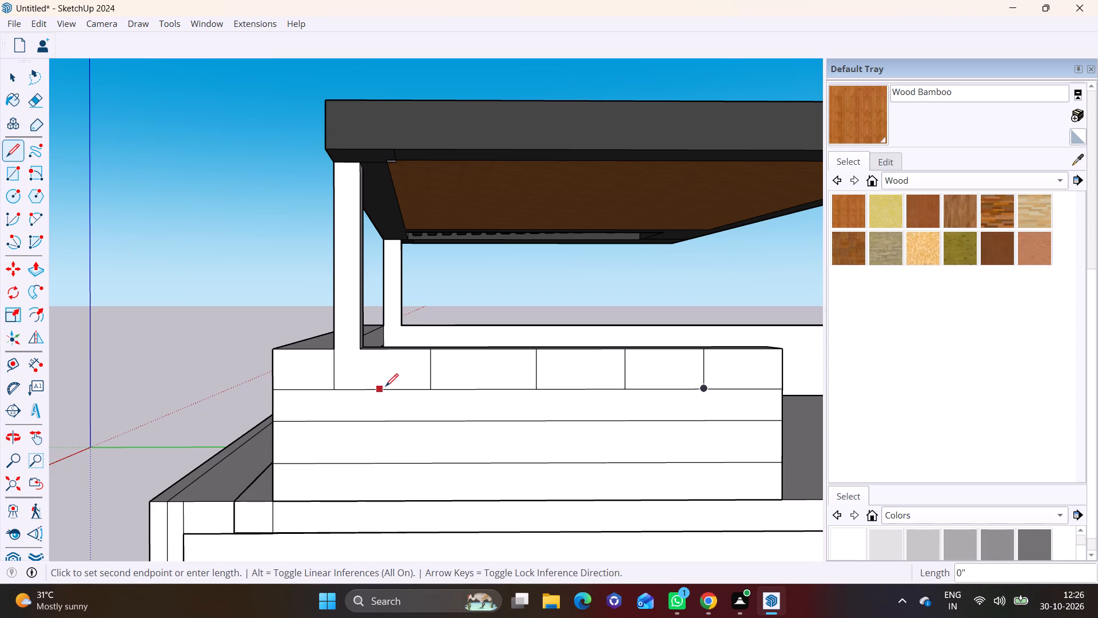
{"action": "left_click", "coordinate": [385, 386]}
{"action": "left_click", "coordinate": [384, 418]}
{"action": "left_click", "coordinate": [487, 390]}
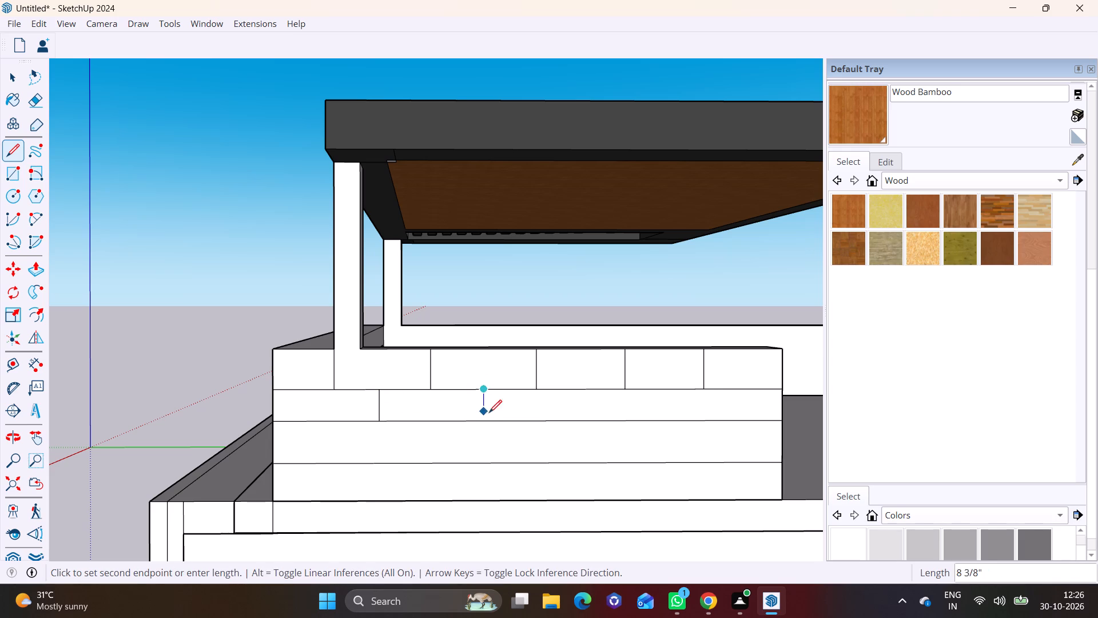
{"action": "left_click", "coordinate": [489, 418]}
{"action": "left_click", "coordinate": [580, 388]}
{"action": "left_click", "coordinate": [585, 416]}
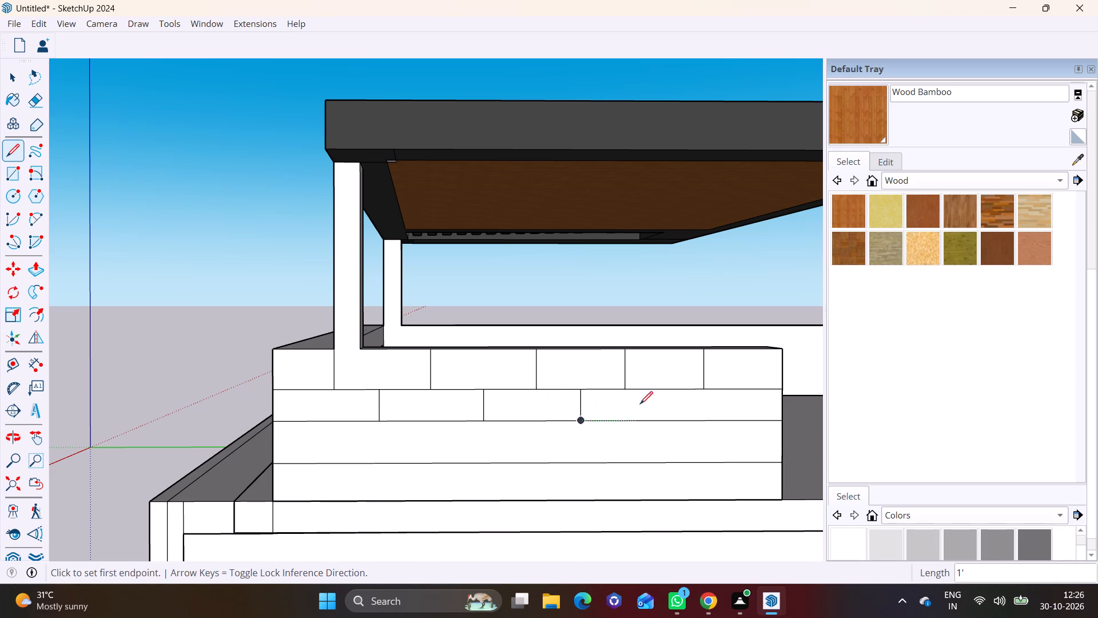
{"action": "left_click", "coordinate": [663, 389]}
{"action": "left_click", "coordinate": [665, 415]}
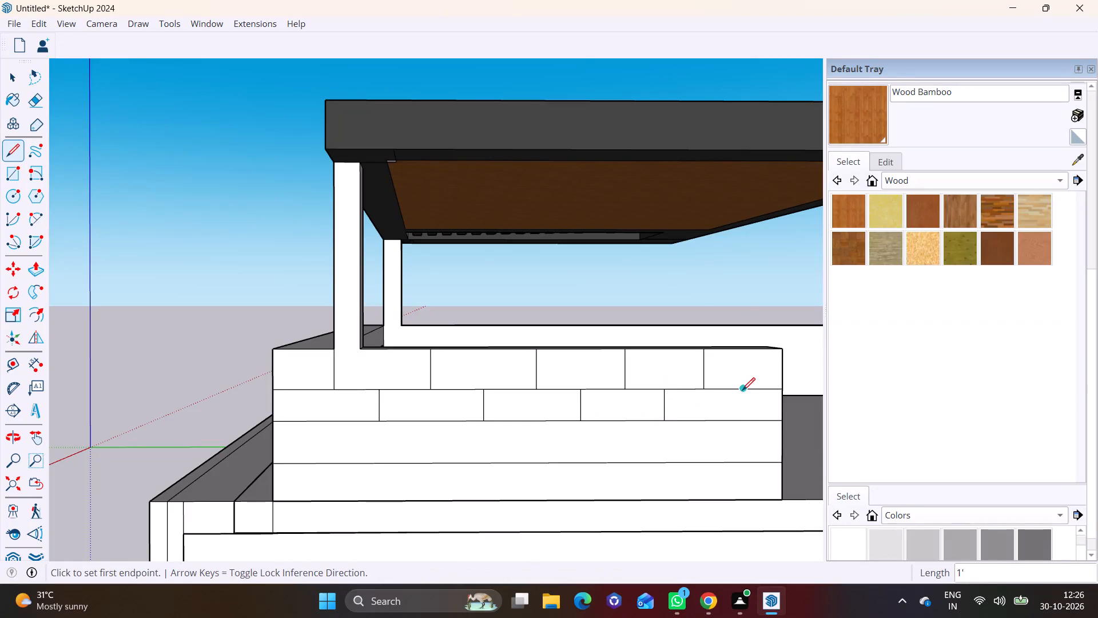
{"action": "left_click", "coordinate": [742, 390]}
{"action": "left_click", "coordinate": [745, 417]}
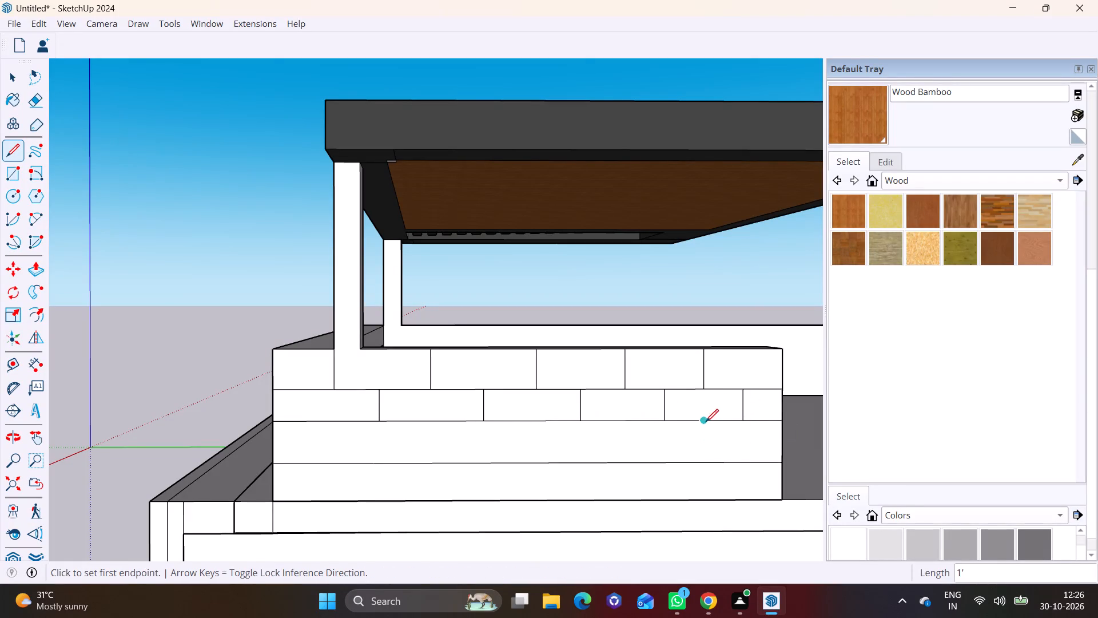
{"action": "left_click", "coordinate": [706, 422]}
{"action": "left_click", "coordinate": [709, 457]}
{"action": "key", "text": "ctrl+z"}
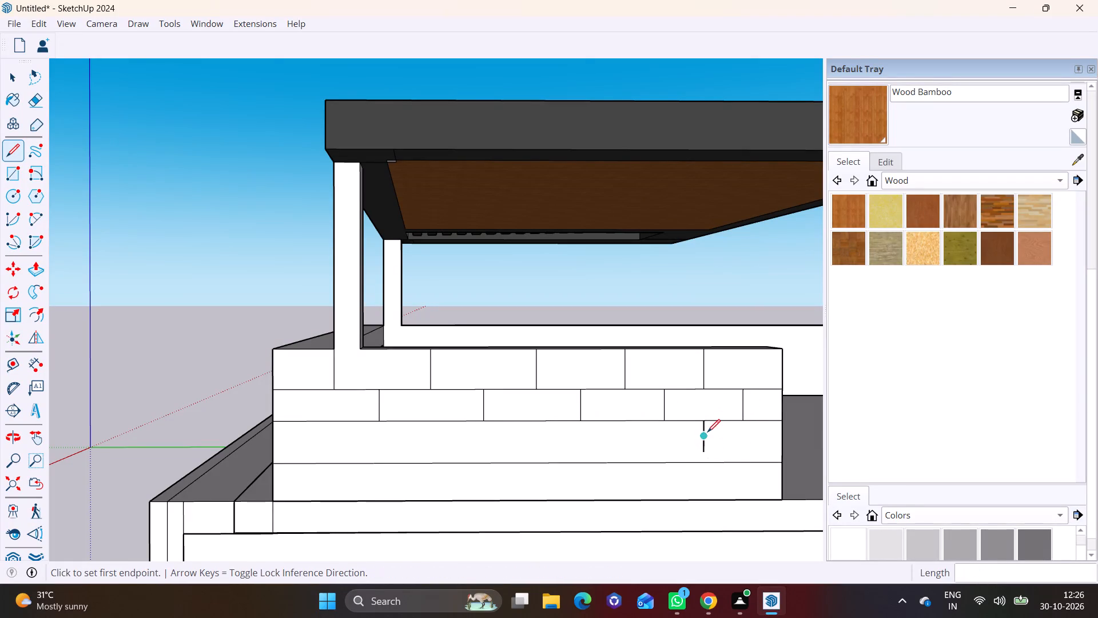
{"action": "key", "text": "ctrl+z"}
Draw five vertical joint lines, 1' 4" tall, across the side face's third course, staggered against the second course's joints.
{"action": "left_click", "coordinate": [705, 419]}
{"action": "left_click", "coordinate": [702, 461]}
{"action": "left_click", "coordinate": [630, 417]}
{"action": "left_click", "coordinate": [627, 460]}
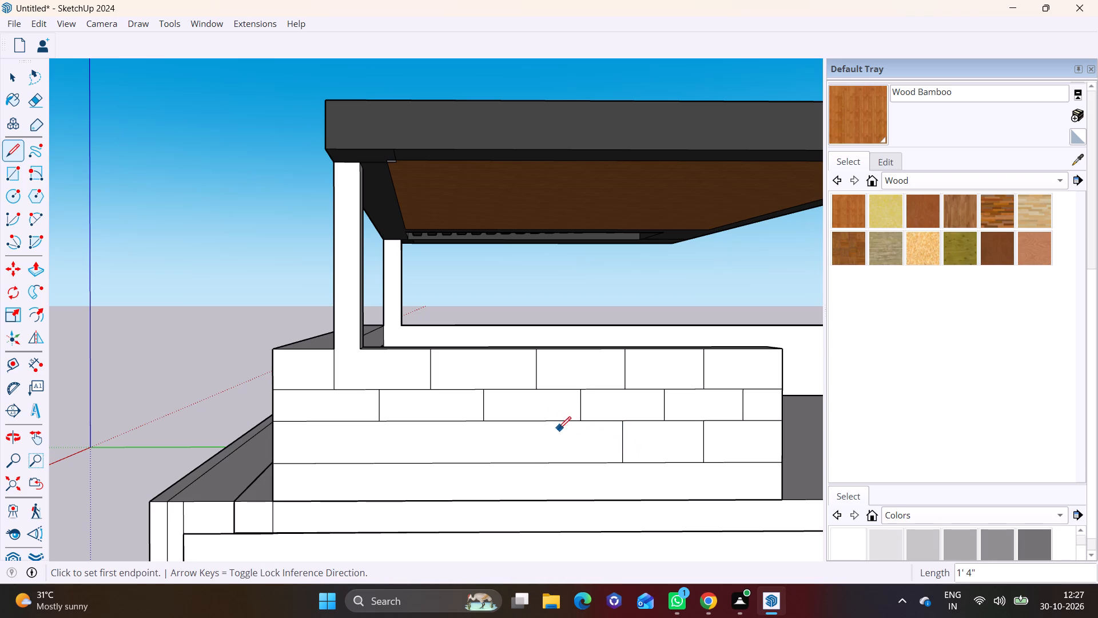
{"action": "left_click", "coordinate": [538, 419]}
{"action": "left_click", "coordinate": [537, 457]}
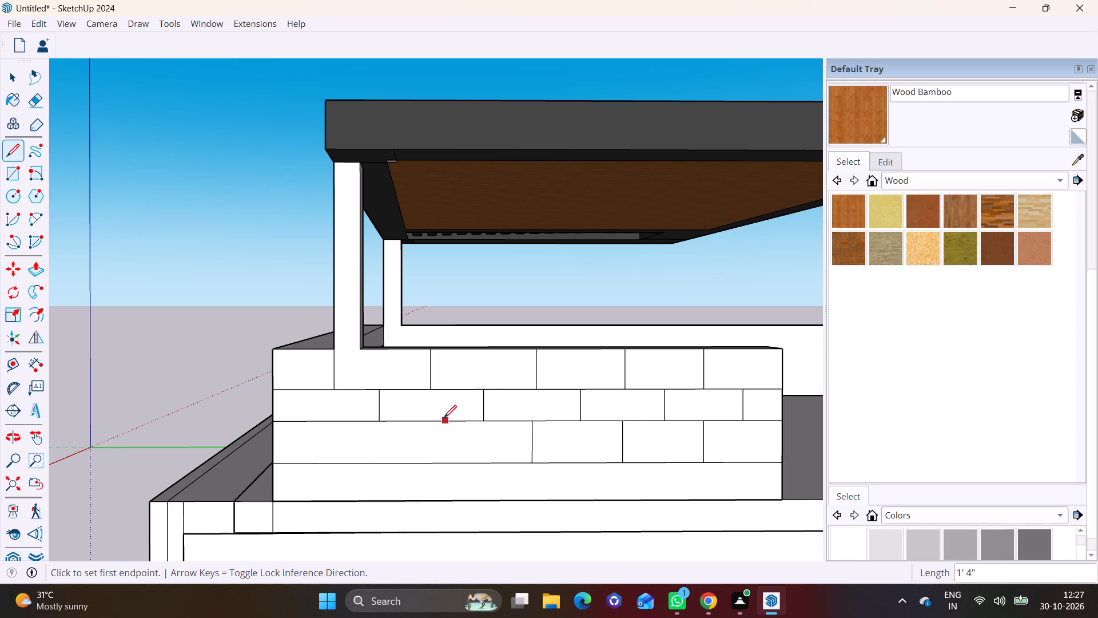
{"action": "left_click", "coordinate": [433, 418]}
{"action": "left_click", "coordinate": [435, 459]}
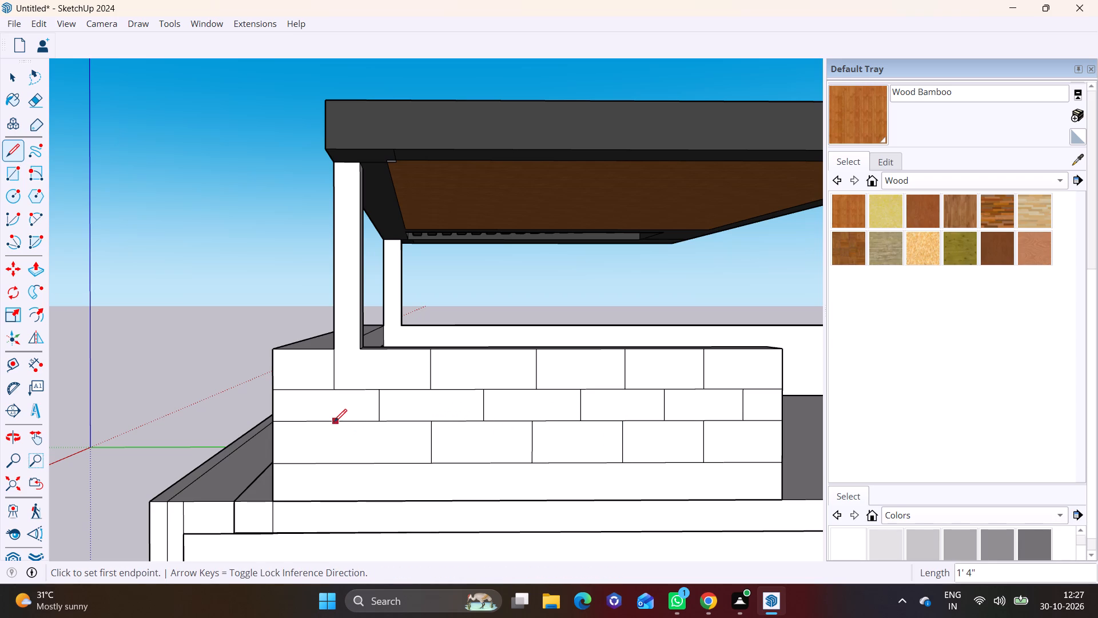
{"action": "left_click", "coordinate": [333, 422]}
{"action": "left_click", "coordinate": [328, 457]}
Draw five vertical joint lines, about 1' 2" tall, across the side face's bottom course, staggered against the third course's joints.
{"action": "left_click", "coordinate": [378, 465]}
{"action": "left_click", "coordinate": [374, 499]}
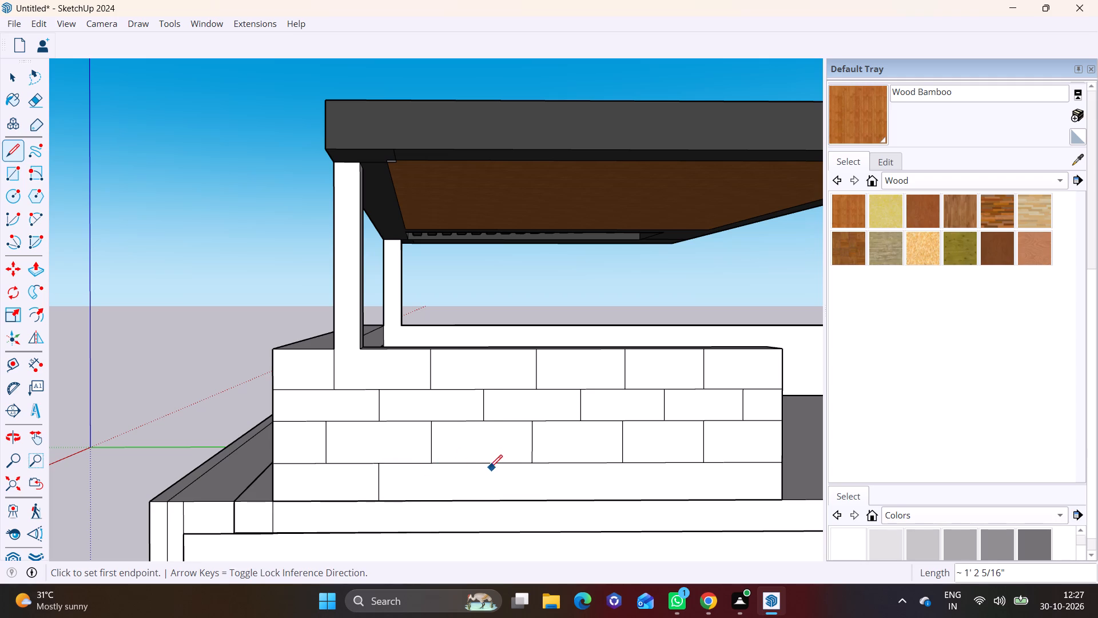
{"action": "left_click", "coordinate": [486, 463]}
{"action": "left_click", "coordinate": [482, 502]}
{"action": "left_click", "coordinate": [585, 464]}
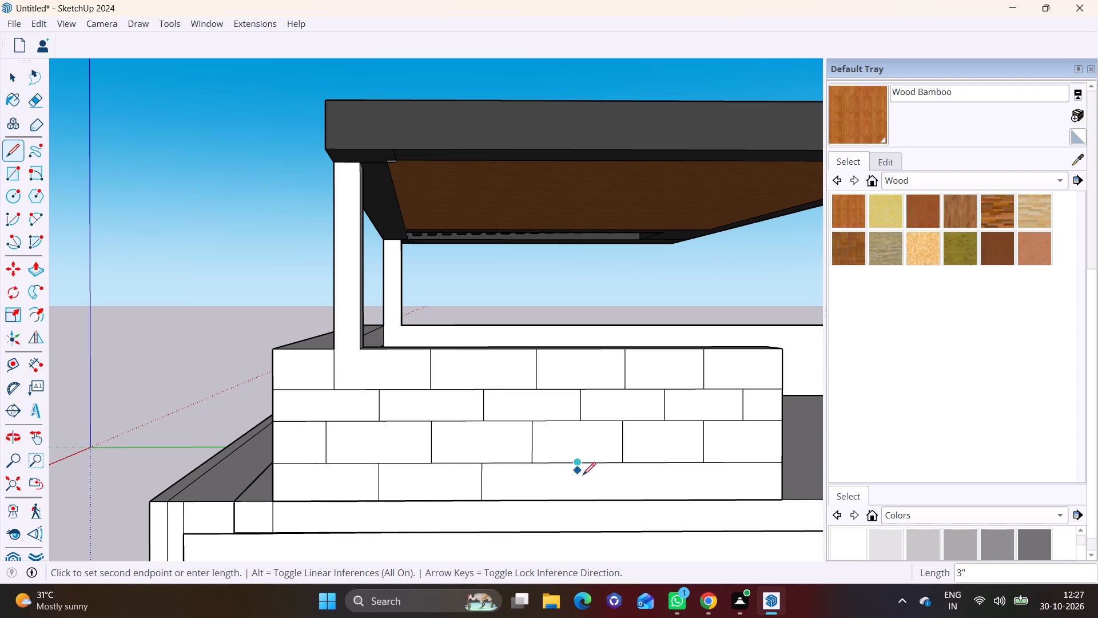
{"action": "left_click", "coordinate": [583, 498]}
{"action": "left_click", "coordinate": [666, 466]}
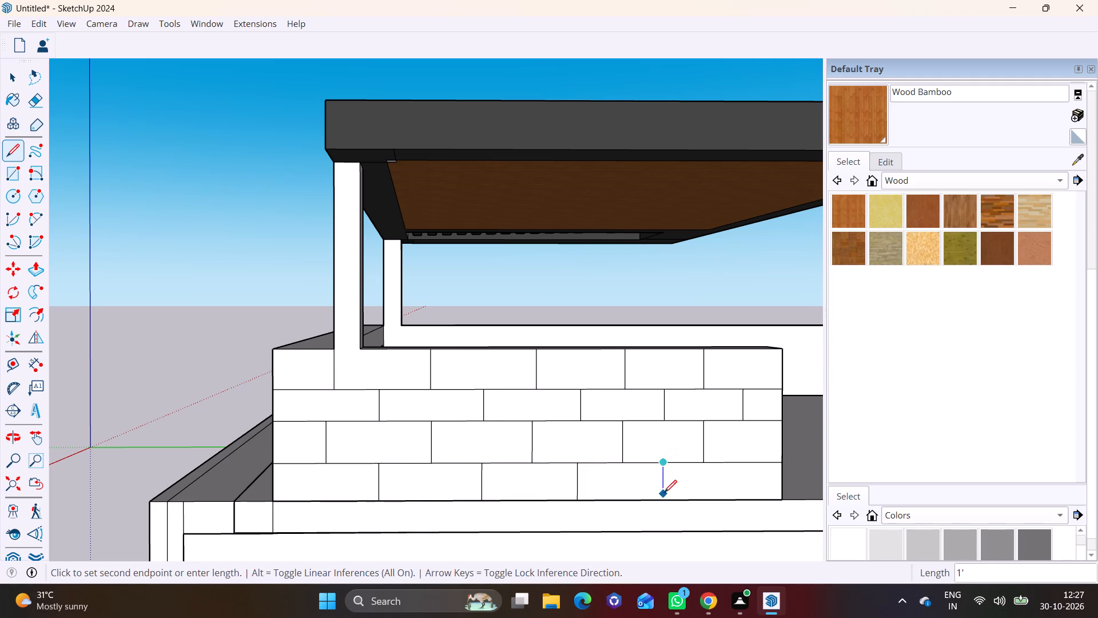
{"action": "left_click", "coordinate": [664, 494]}
{"action": "left_click", "coordinate": [747, 466]}
{"action": "left_click", "coordinate": [749, 495]}
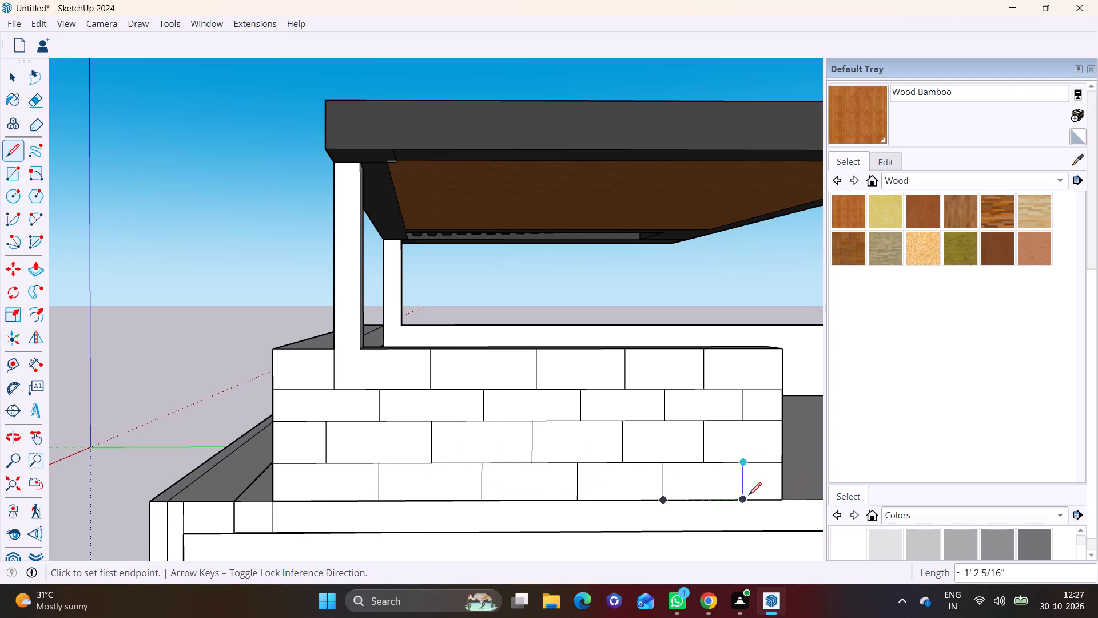
Paint the blocks in the top two courses of the front parapet face with Wood Bamboo.
{"action": "scroll", "coordinate": [419, 426], "scroll_direction": "down", "scroll_amount": 3}
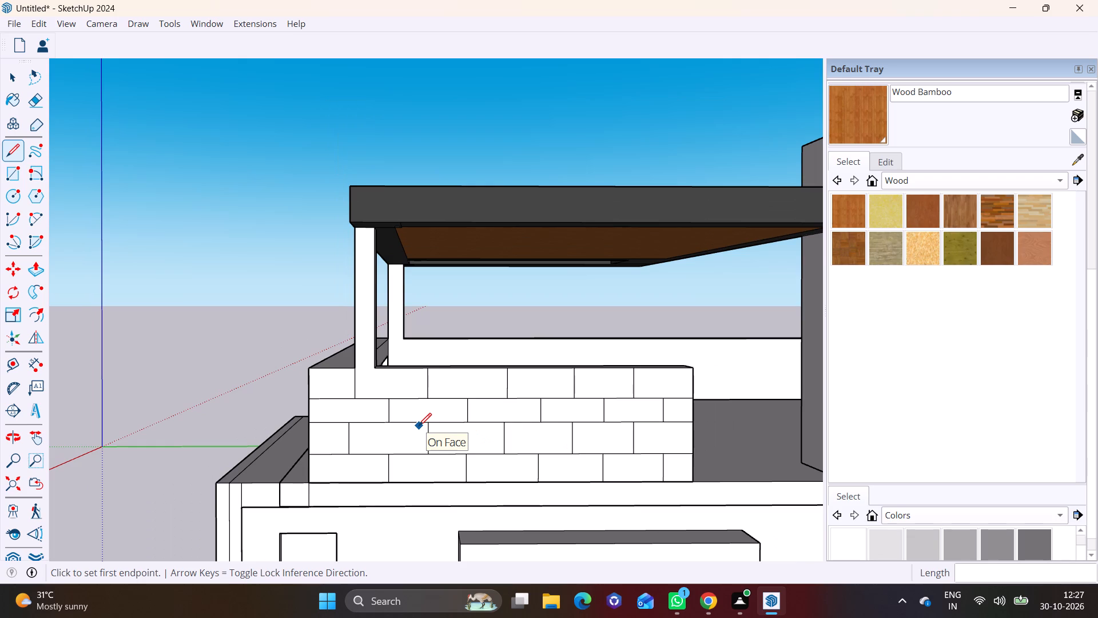
{"action": "middle_click_drag", "start_coordinate": [468, 423], "coordinate": [662, 440]}
{"action": "left_click", "coordinate": [859, 214]}
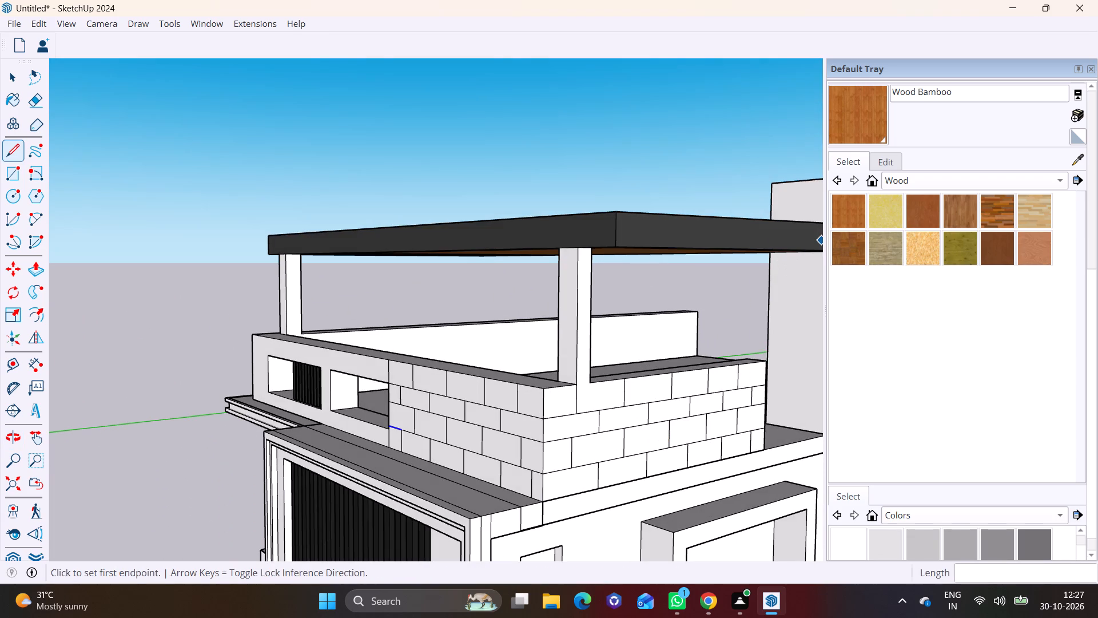
{"action": "scroll", "coordinate": [444, 417], "scroll_direction": "up", "scroll_amount": 1}
{"action": "left_click", "coordinate": [405, 367]}
{"action": "left_click", "coordinate": [425, 373]}
{"action": "left_click", "coordinate": [466, 381]}
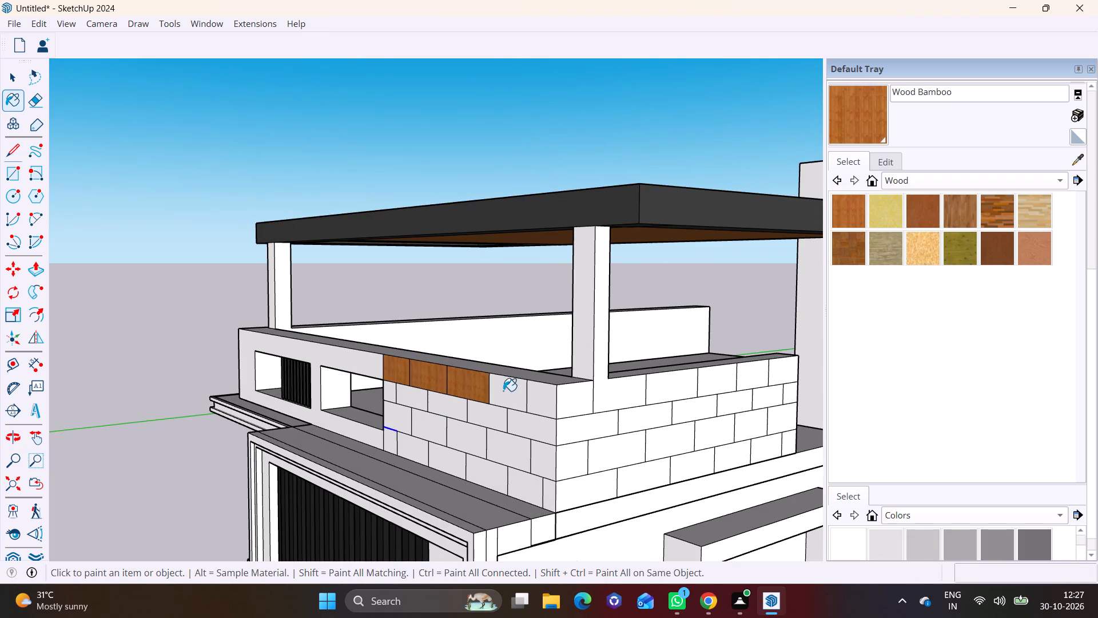
{"action": "left_click", "coordinate": [503, 391]}
{"action": "left_click", "coordinate": [531, 395]}
{"action": "left_click", "coordinate": [534, 427]}
{"action": "left_click", "coordinate": [488, 423]}
{"action": "left_click", "coordinate": [456, 415]}
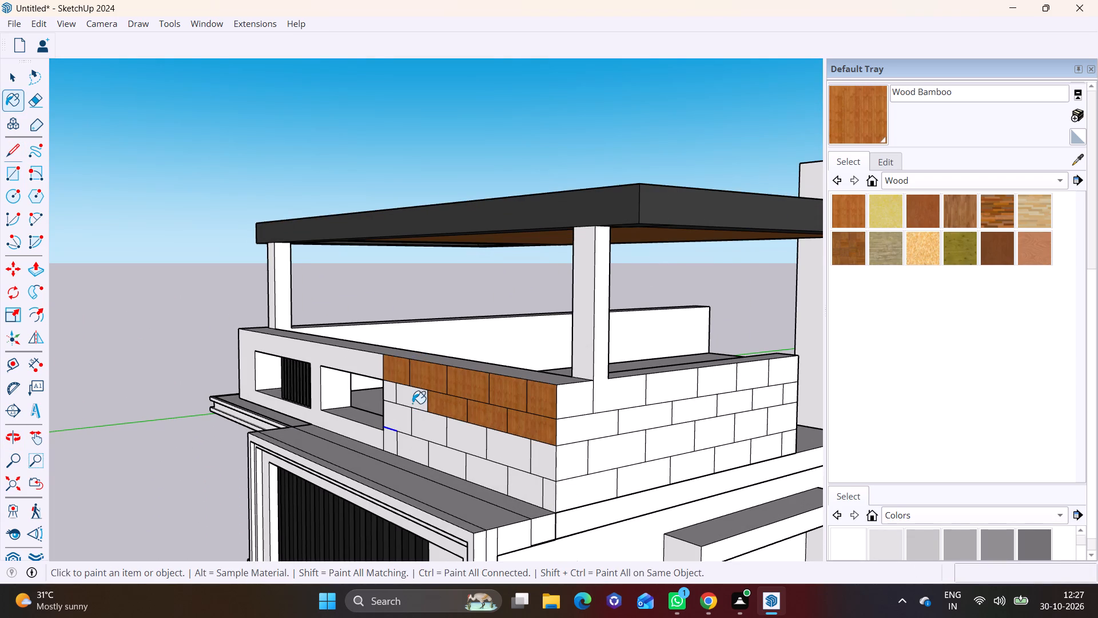
{"action": "left_click", "coordinate": [412, 403]}
{"action": "left_click", "coordinate": [391, 392]}
Paint the blocks in the bottom two courses of the front parapet face, plus the third-course corner block on the side face, with Wood Bamboo.
{"action": "left_click", "coordinate": [391, 406]}
{"action": "left_click", "coordinate": [388, 439]}
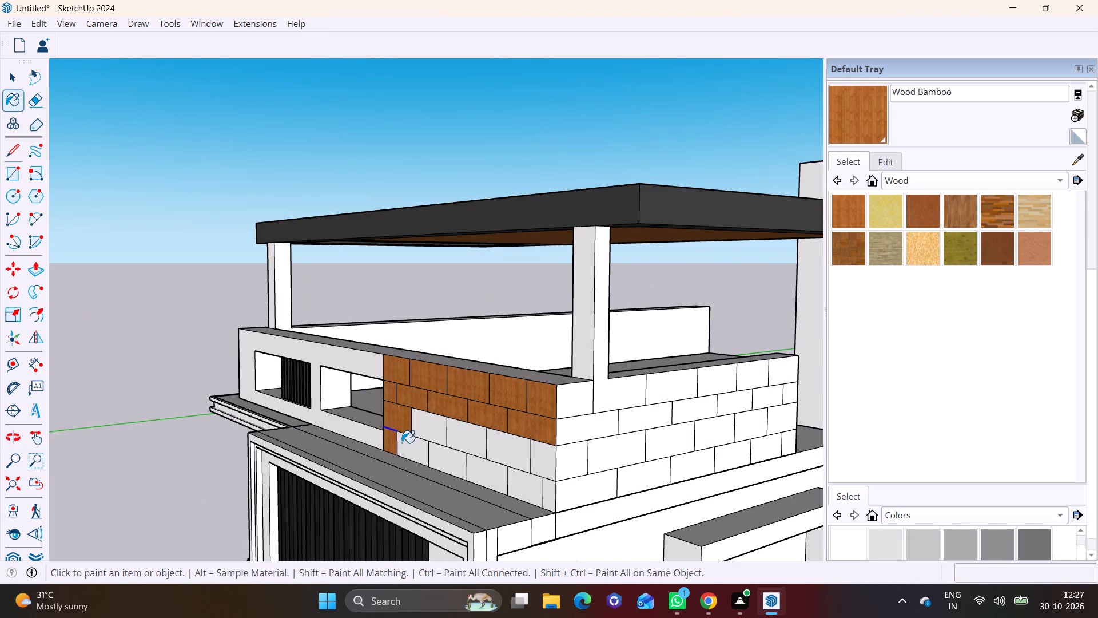
{"action": "left_click", "coordinate": [402, 443]}
{"action": "left_click", "coordinate": [426, 433]}
{"action": "left_click", "coordinate": [443, 452]}
{"action": "left_click", "coordinate": [474, 441]}
{"action": "left_click", "coordinate": [504, 453]}
{"action": "left_click", "coordinate": [559, 461]}
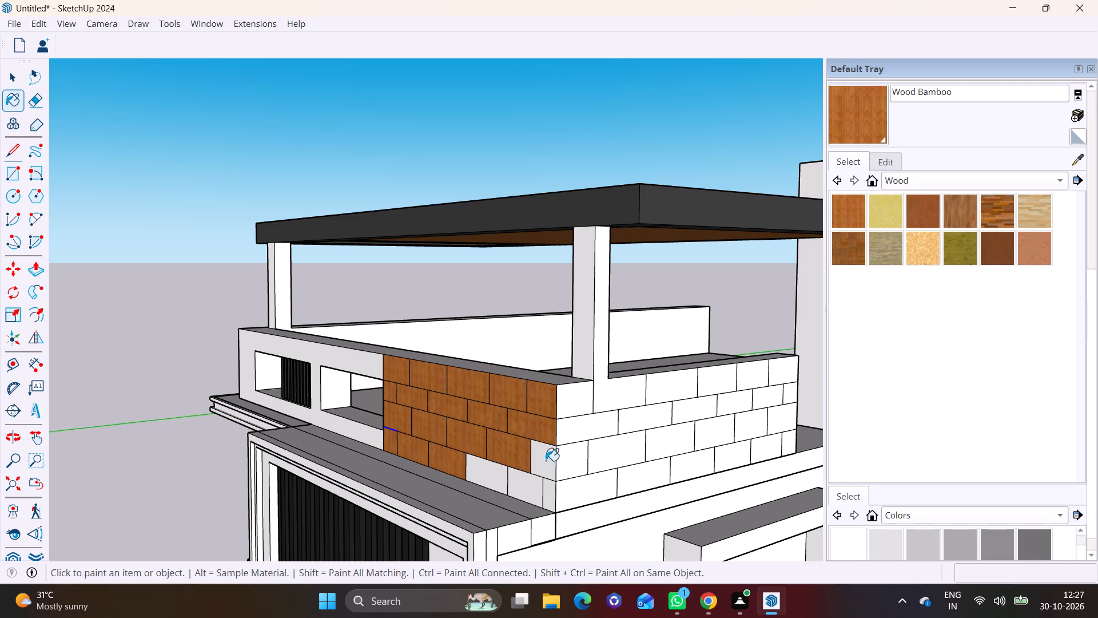
{"action": "left_click", "coordinate": [530, 470]}
{"action": "left_click", "coordinate": [511, 492]}
{"action": "left_click_drag", "start_coordinate": [495, 478], "coordinate": [502, 478]}
{"action": "left_click", "coordinate": [543, 457]}
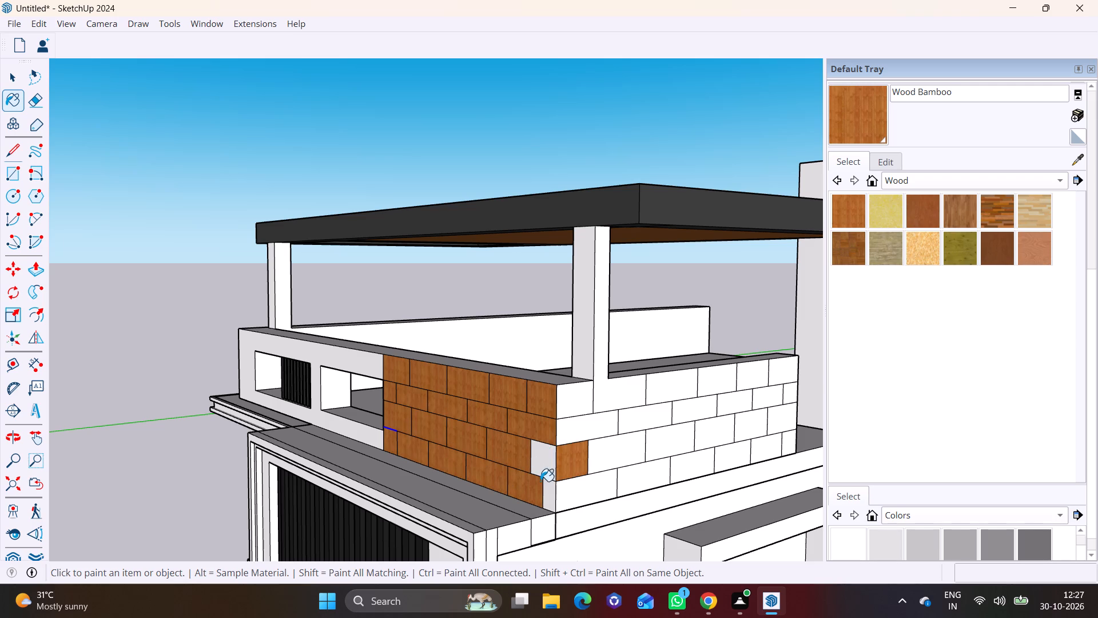
{"action": "left_click", "coordinate": [555, 488]}
Paint the remaining side-face blocks nearest the corner in all four courses with Wood Bamboo.
{"action": "left_click", "coordinate": [597, 489]}
{"action": "left_click", "coordinate": [604, 468]}
{"action": "left_click", "coordinate": [594, 439]}
{"action": "left_click_drag", "start_coordinate": [582, 413], "coordinate": [586, 406]}
Draw a line about 9 7/8" long across the post's base to separate the post face from the top-course block below it.
{"action": "left_click", "coordinate": [617, 391]}
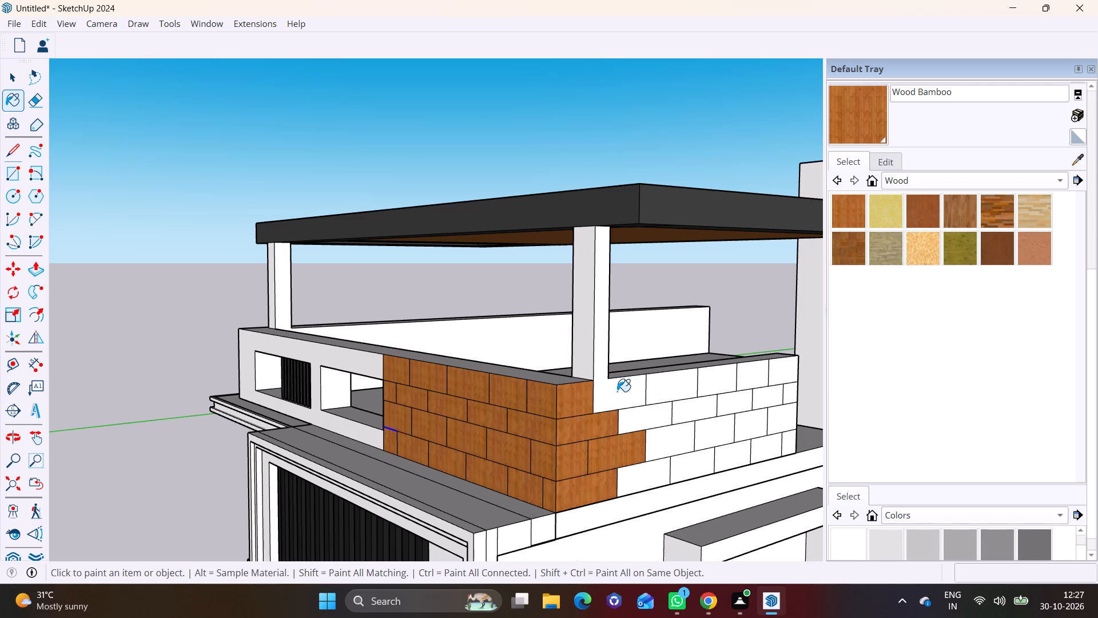
{"action": "key", "text": "ctrl+z"}
{"action": "left_click", "coordinate": [20, 152]}
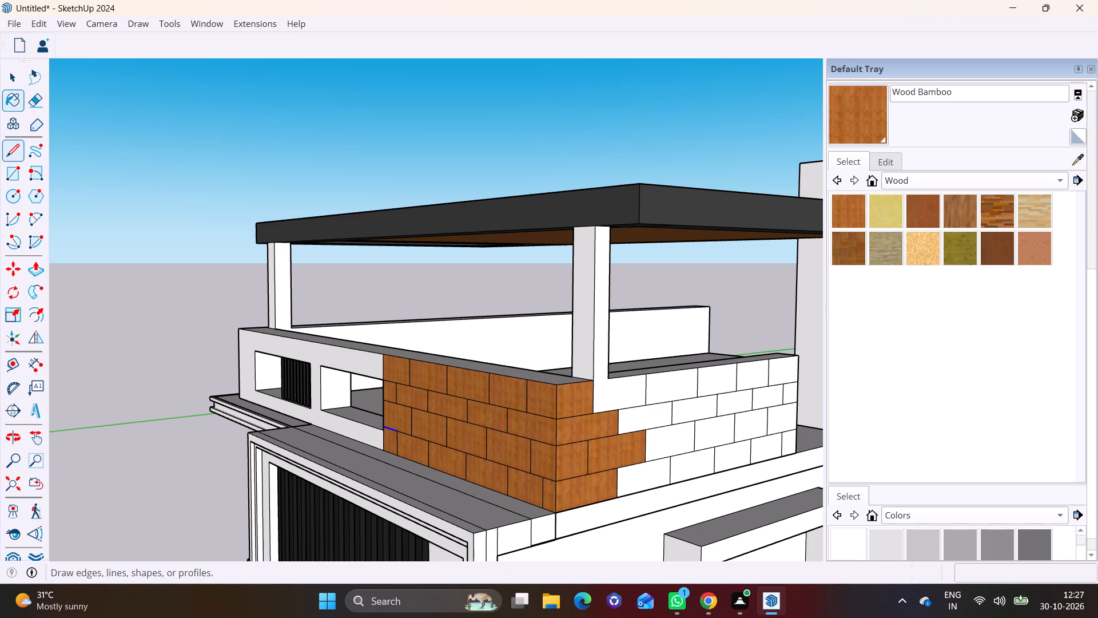
{"action": "left_click", "coordinate": [591, 377]}
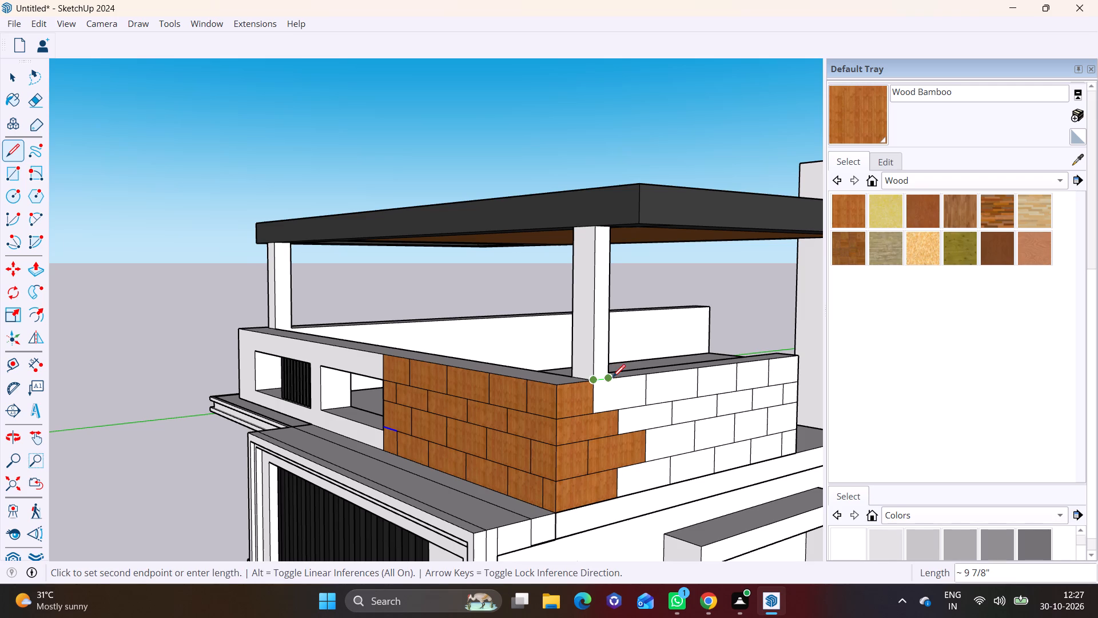
{"action": "left_click", "coordinate": [612, 377]}
{"action": "key", "text": "space"}
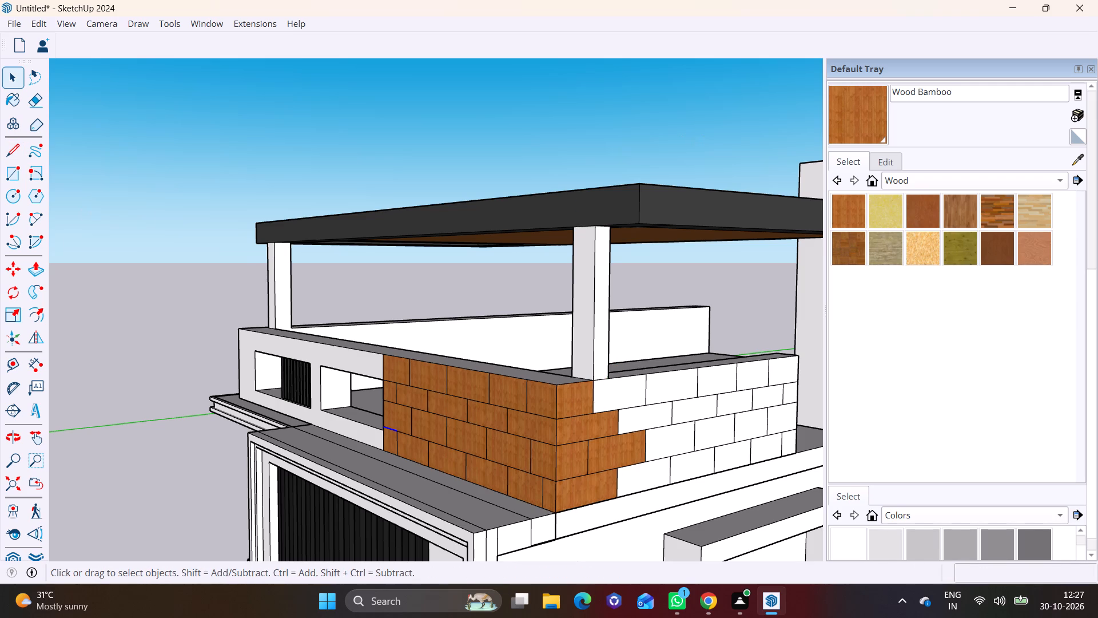
Paint the remaining blocks in the top two courses of the side parapet face with Wood Bamboo.
{"action": "left_click", "coordinate": [857, 121]}
{"action": "left_click", "coordinate": [621, 397]}
{"action": "left_click", "coordinate": [655, 410]}
{"action": "left_click", "coordinate": [660, 389]}
{"action": "left_click", "coordinate": [702, 412]}
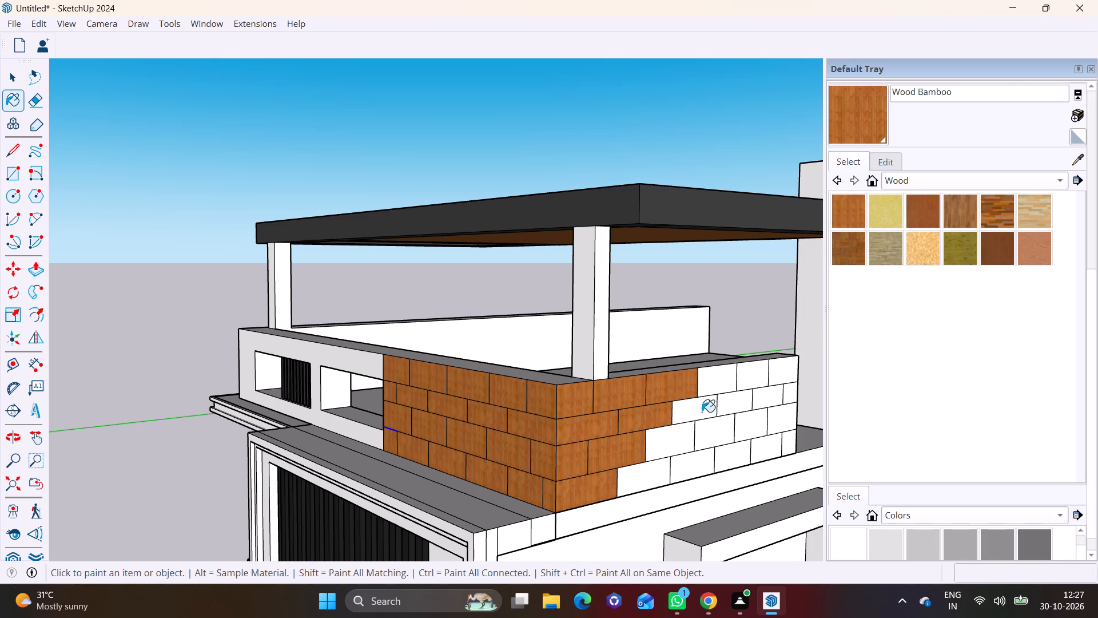
{"action": "left_click", "coordinate": [711, 390]}
{"action": "left_click", "coordinate": [745, 386]}
{"action": "left_click", "coordinate": [775, 372]}
{"action": "left_click", "coordinate": [794, 394]}
{"action": "left_click", "coordinate": [771, 401]}
{"action": "left_click", "coordinate": [731, 405]}
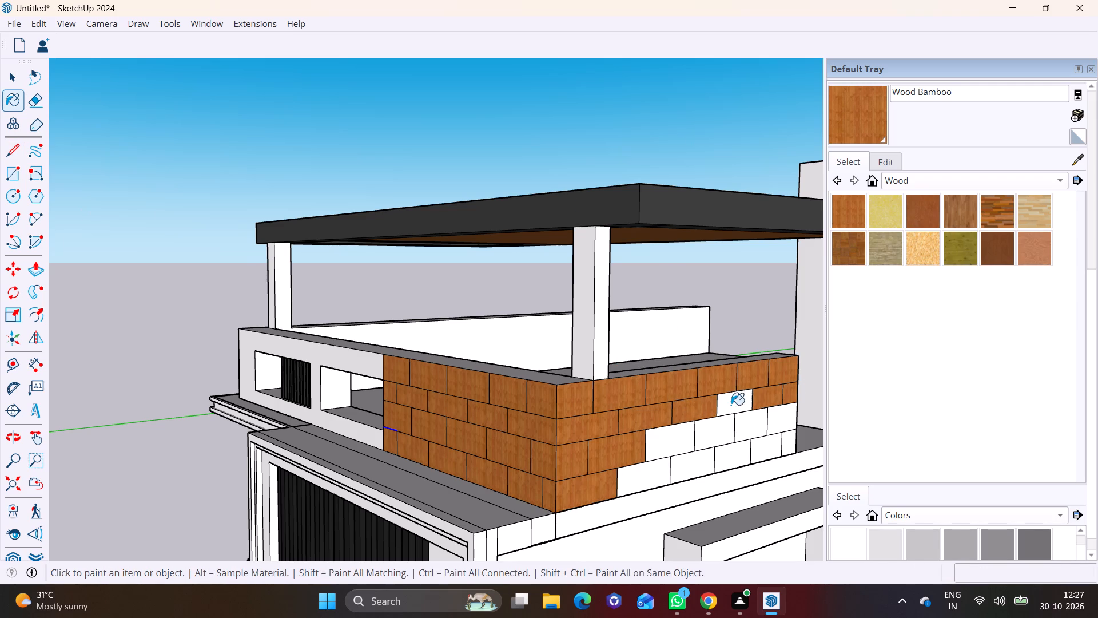
Paint the remaining blocks in the side parapet face's third course with Wood Bamboo.
{"action": "left_click", "coordinate": [683, 432]}
{"action": "left_click_drag", "start_coordinate": [748, 427], "coordinate": [735, 427]}
{"action": "left_click_drag", "start_coordinate": [706, 429], "coordinate": [725, 431]}
{"action": "left_click", "coordinate": [750, 430]}
{"action": "left_click", "coordinate": [777, 419]}
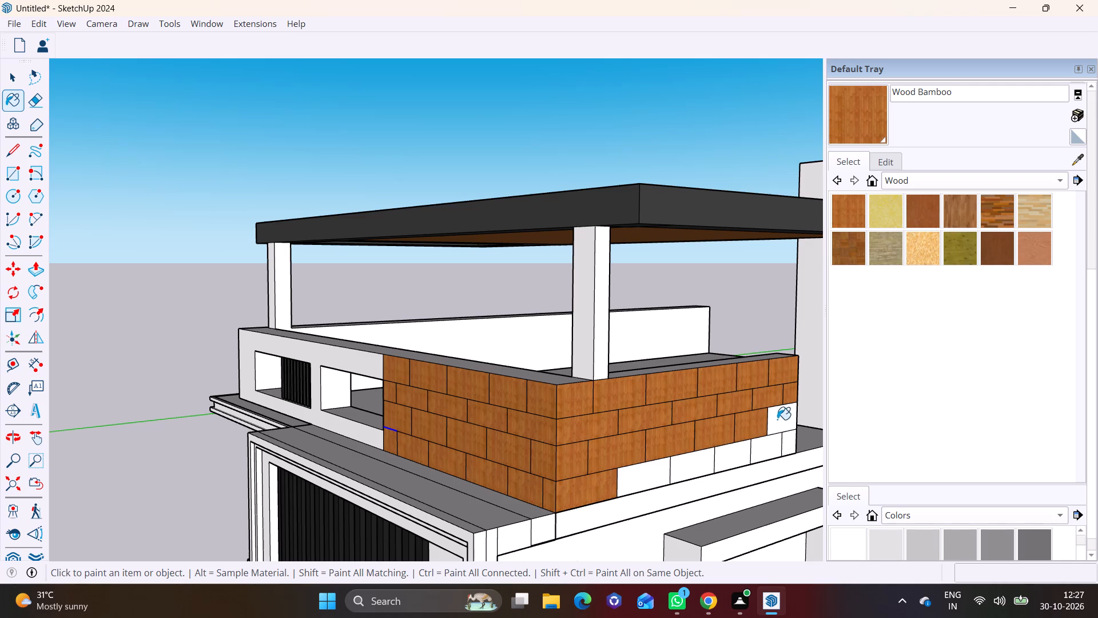
Paint the remaining blocks in the side parapet face's bottom course with Wood Bamboo.
{"action": "left_click", "coordinate": [786, 442]}
{"action": "left_click", "coordinate": [751, 452]}
{"action": "left_click", "coordinate": [722, 458]}
{"action": "left_click", "coordinate": [688, 468]}
{"action": "left_click", "coordinate": [644, 474]}
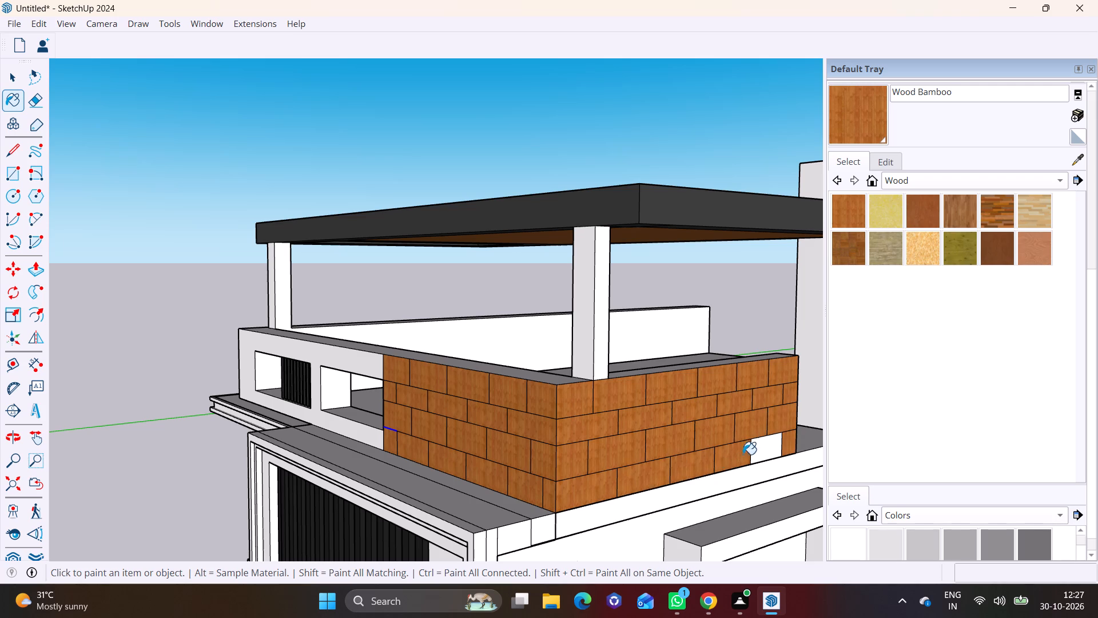
{"action": "left_click", "coordinate": [758, 450]}
{"action": "key", "text": "space"}
{"action": "scroll", "coordinate": [535, 388], "scroll_direction": "down", "scroll_amount": 7}
{"action": "left_click", "coordinate": [299, 279]}
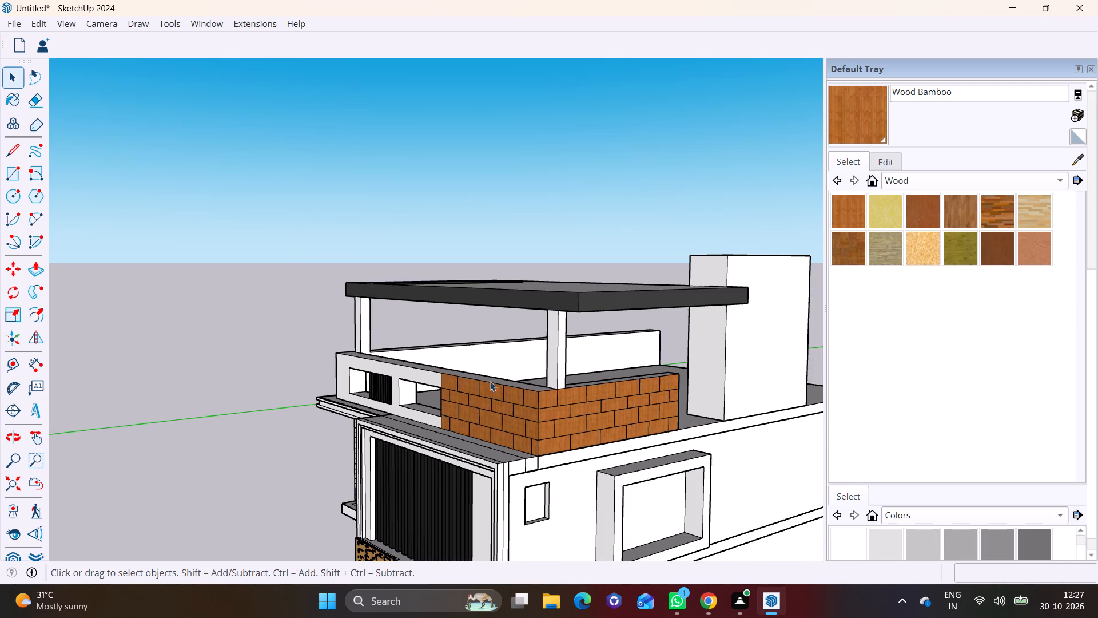
Draw a line about 1' 11 3/16" long across the front parapet's top face where the wood cladding begins.
{"action": "middle_click_drag", "start_coordinate": [505, 383], "coordinate": [707, 355]}
{"action": "middle_click_drag", "start_coordinate": [665, 369], "coordinate": [528, 517]}
{"action": "scroll", "coordinate": [563, 445], "scroll_direction": "up", "scroll_amount": 3}
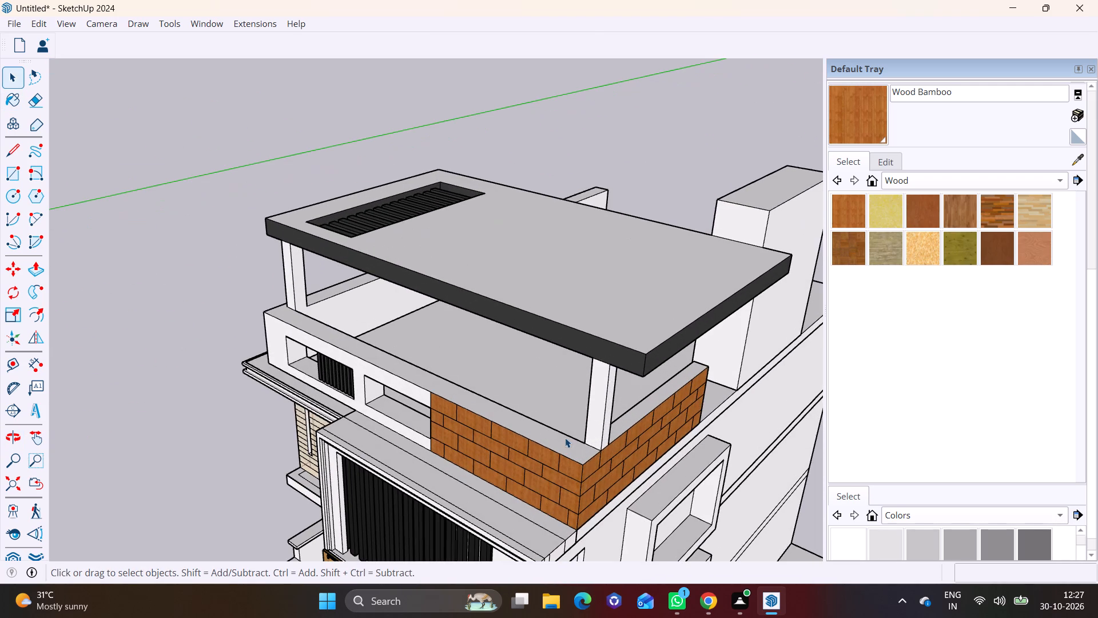
{"action": "left_click", "coordinate": [6, 147]}
{"action": "scroll", "coordinate": [371, 332], "scroll_direction": "up", "scroll_amount": 2}
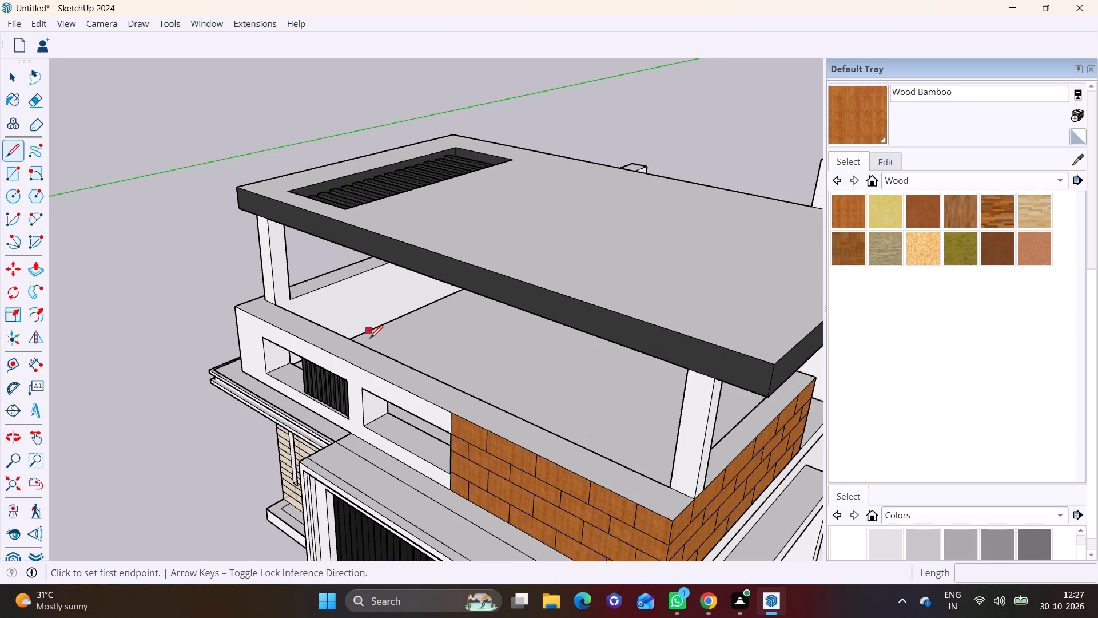
{"action": "scroll", "coordinate": [370, 338], "scroll_direction": "up", "scroll_amount": 2}
{"action": "left_click", "coordinate": [474, 426]}
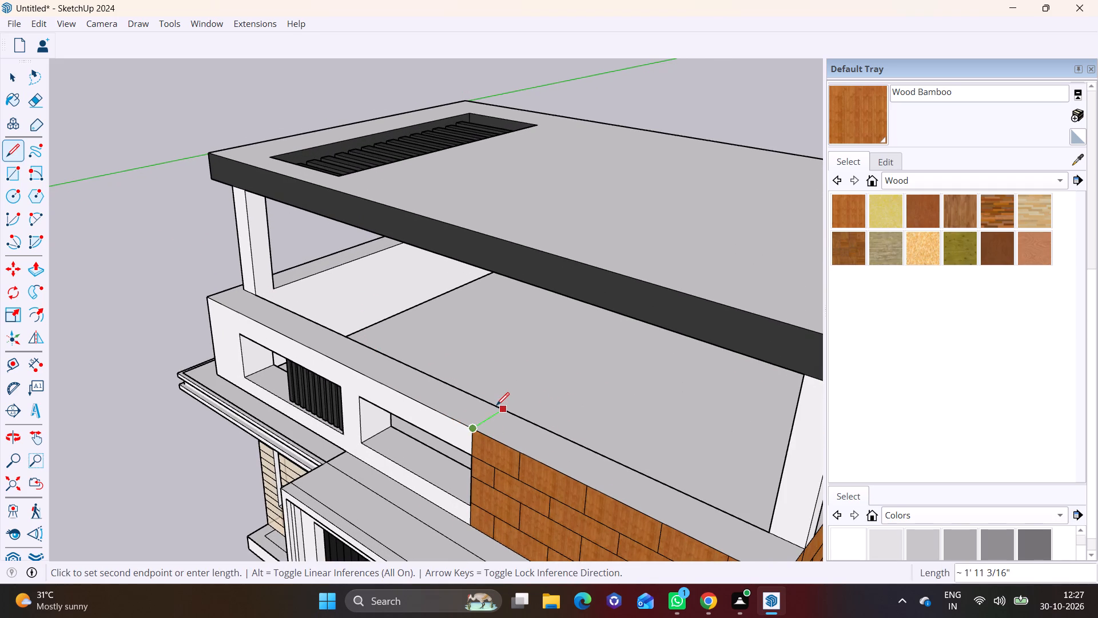
{"action": "left_click", "coordinate": [496, 405]}
{"action": "key", "text": "space"}
Paint the parapet's top face above the front cladding and the adjoining side strip with Wood Bamboo.
{"action": "left_click", "coordinate": [533, 437]}
{"action": "left_click", "coordinate": [849, 120]}
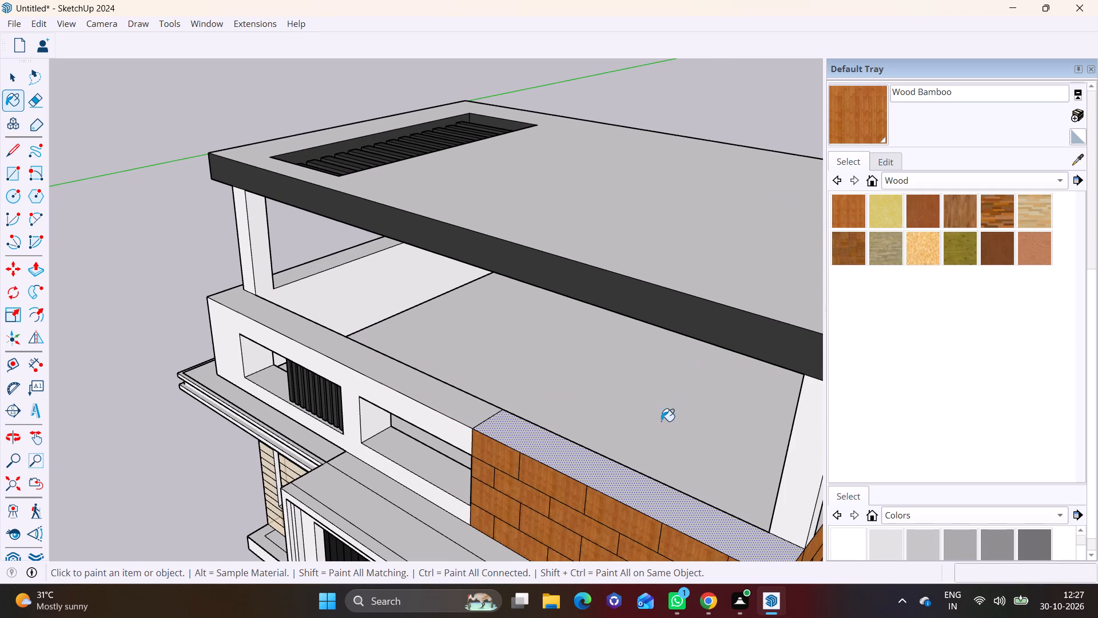
{"action": "left_click", "coordinate": [624, 480]}
{"action": "middle_click_drag", "start_coordinate": [626, 465], "coordinate": [449, 369], "text": "shift"}
{"action": "left_click", "coordinate": [652, 385]}
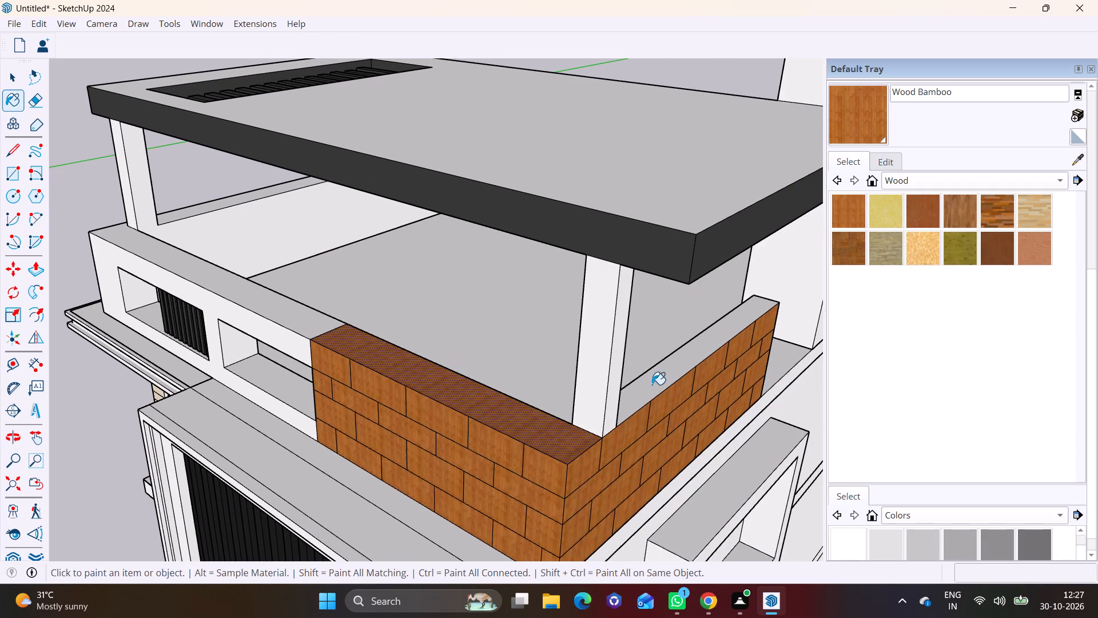
{"action": "key", "text": "space"}
{"action": "left_click", "coordinate": [467, 361]}
Examine the clad parapet and canopy from below, and the whole front elevation of the house.
{"action": "scroll", "coordinate": [467, 361], "scroll_direction": "down", "scroll_amount": 7}
{"action": "middle_click_drag", "start_coordinate": [454, 416], "coordinate": [583, 252]}
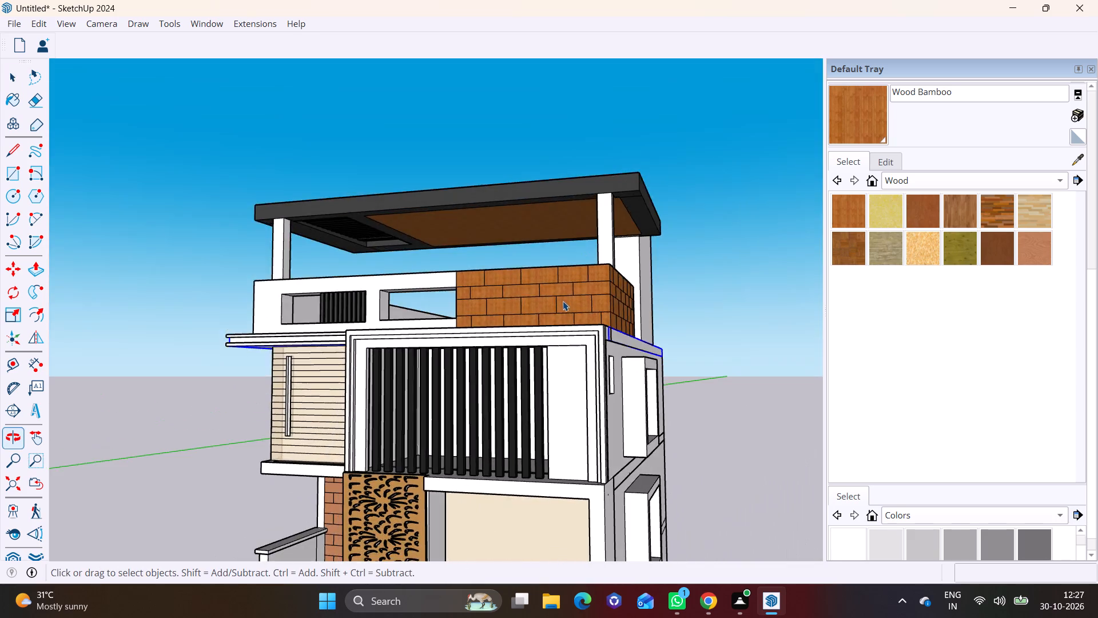
{"action": "scroll", "coordinate": [562, 311], "scroll_direction": "down", "scroll_amount": 3}
{"action": "left_click", "coordinate": [718, 367]}
{"action": "middle_click_drag", "start_coordinate": [431, 266], "coordinate": [551, 309]}
{"action": "scroll", "coordinate": [539, 327], "scroll_direction": "down", "scroll_amount": 5}
{"action": "middle_click_drag", "start_coordinate": [527, 353], "coordinate": [503, 270], "text": "shift"}
{"action": "middle_click_drag", "start_coordinate": [487, 360], "coordinate": [458, 266]}
{"action": "middle_click_drag", "start_coordinate": [502, 320], "coordinate": [464, 378], "text": "shift"}
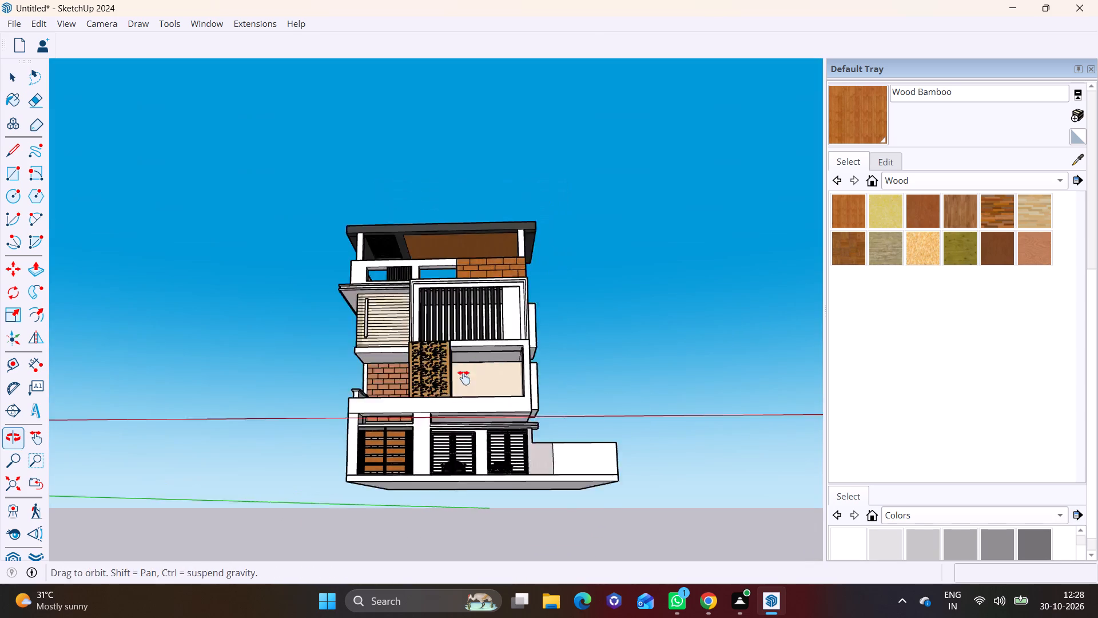
{"action": "middle_click_drag", "start_coordinate": [464, 378], "coordinate": [454, 402], "text": "shift"}
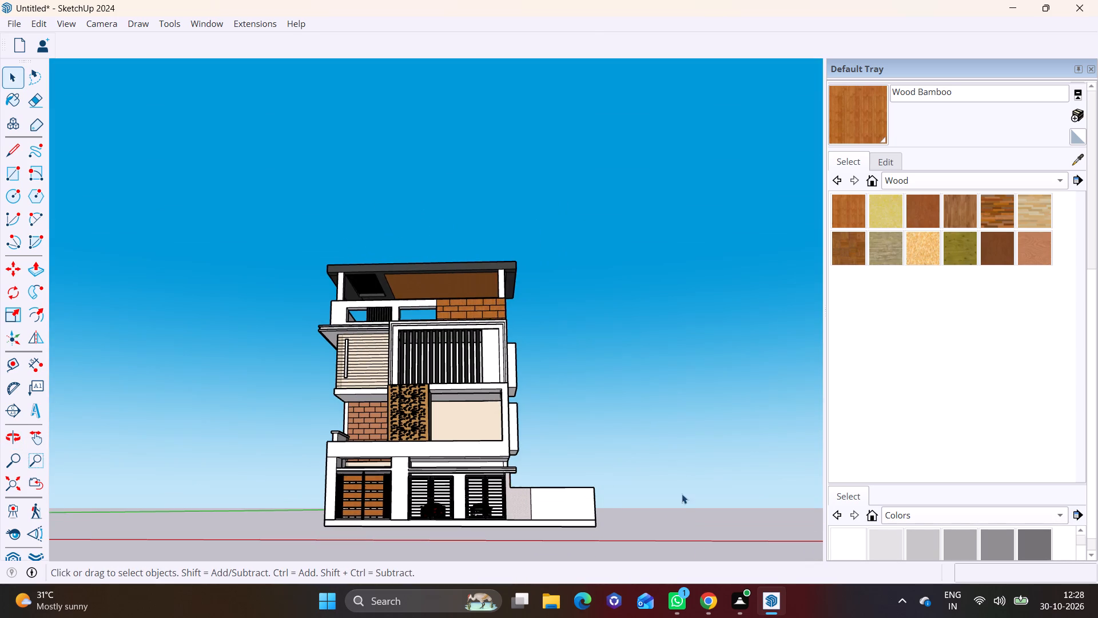
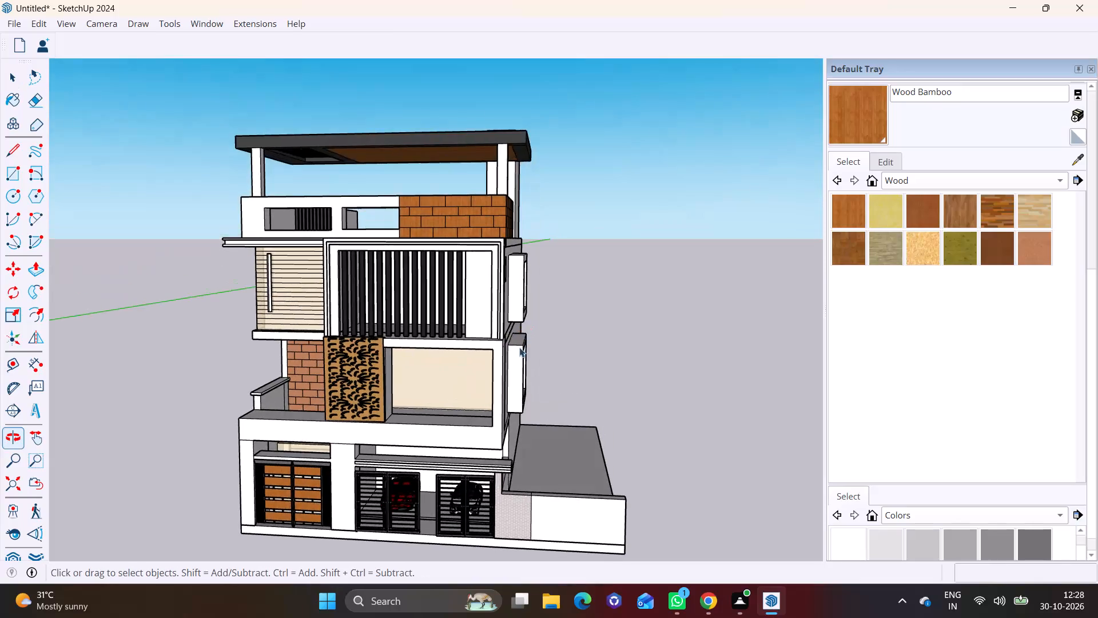
Examine the house's front and side elevations, including the wood-clad parapet corner and the first-floor balcony opening.
{"action": "scroll", "coordinate": [516, 353], "scroll_direction": "down", "scroll_amount": 2}
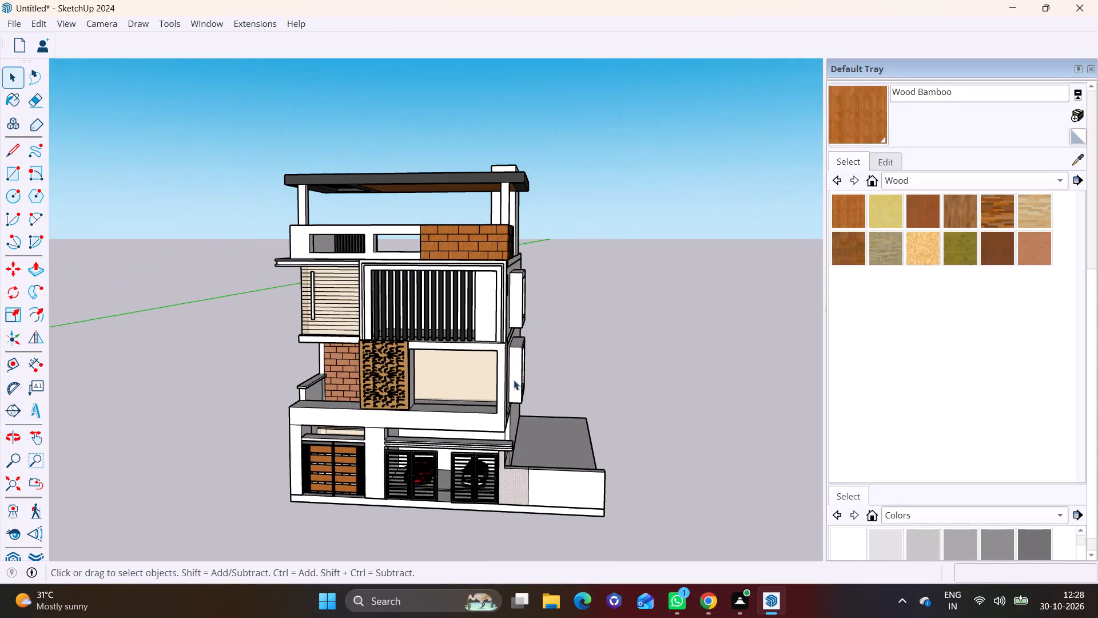
{"action": "middle_click_drag", "start_coordinate": [503, 378], "coordinate": [365, 371]}
{"action": "scroll", "coordinate": [475, 358], "scroll_direction": "up", "scroll_amount": 3}
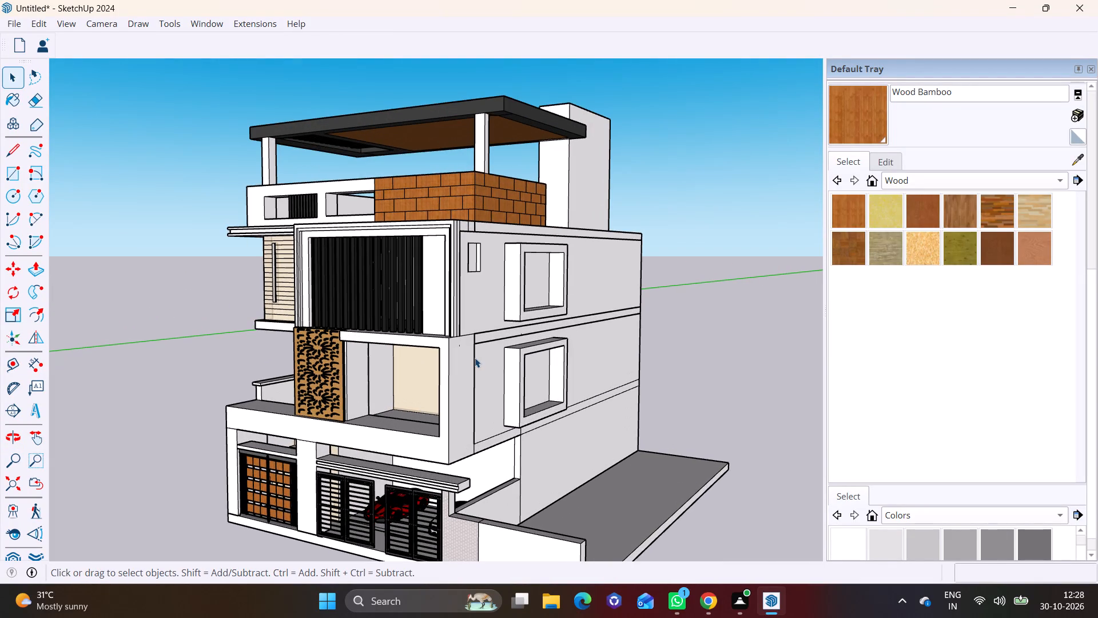
{"action": "scroll", "coordinate": [466, 351], "scroll_direction": "up", "scroll_amount": 1}
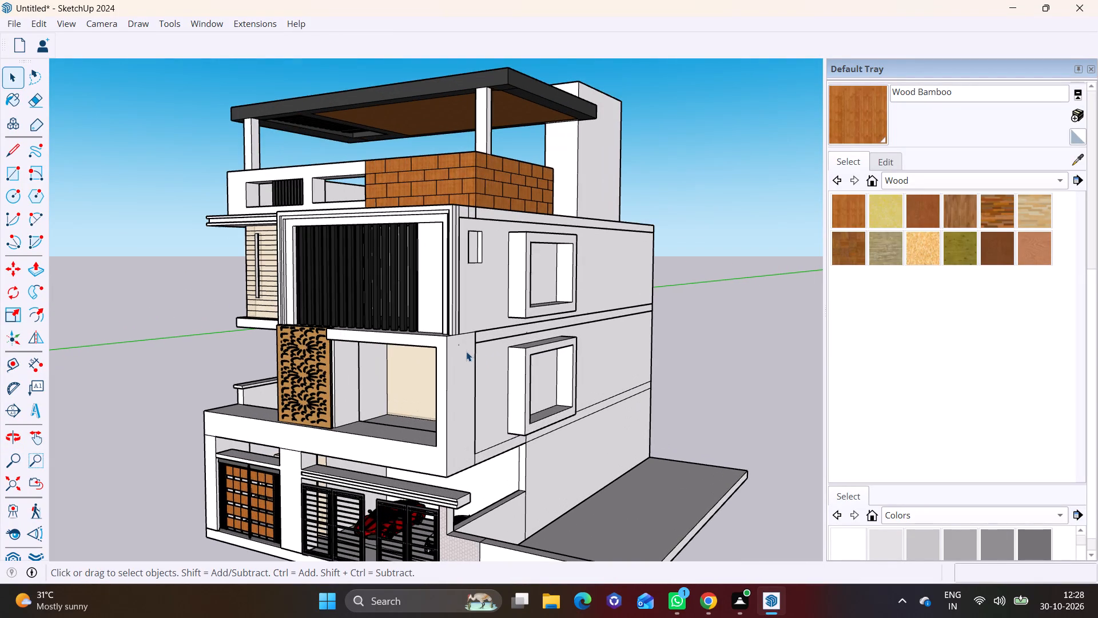
{"action": "middle_click_drag", "start_coordinate": [485, 365], "coordinate": [606, 355]}
{"action": "scroll", "coordinate": [442, 352], "scroll_direction": "down", "scroll_amount": 1}
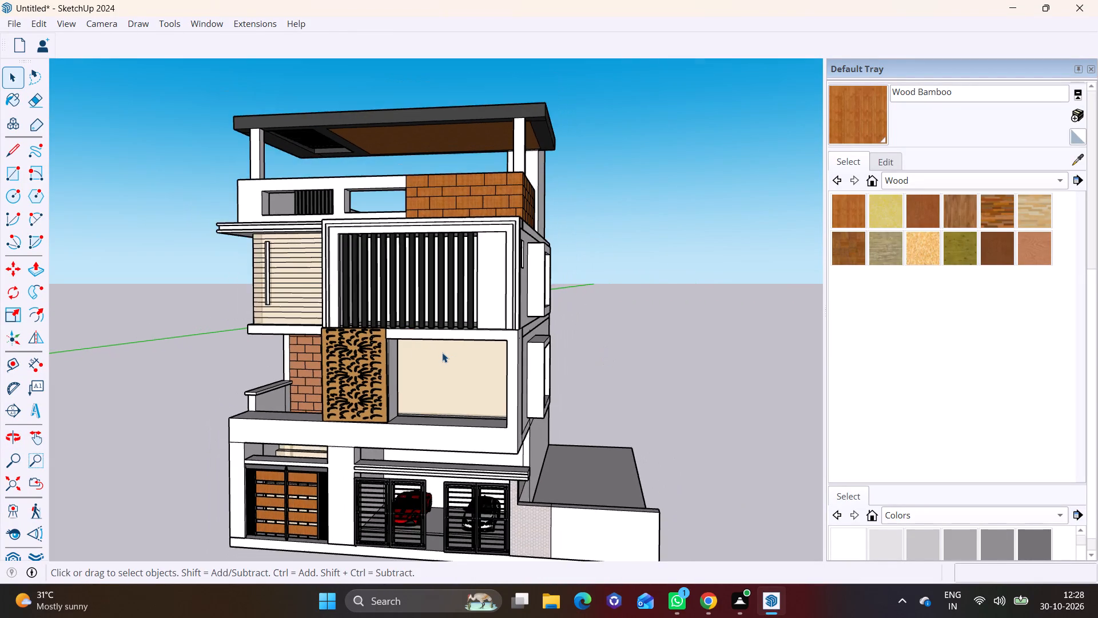
{"action": "scroll", "coordinate": [442, 352], "scroll_direction": "down", "scroll_amount": 1}
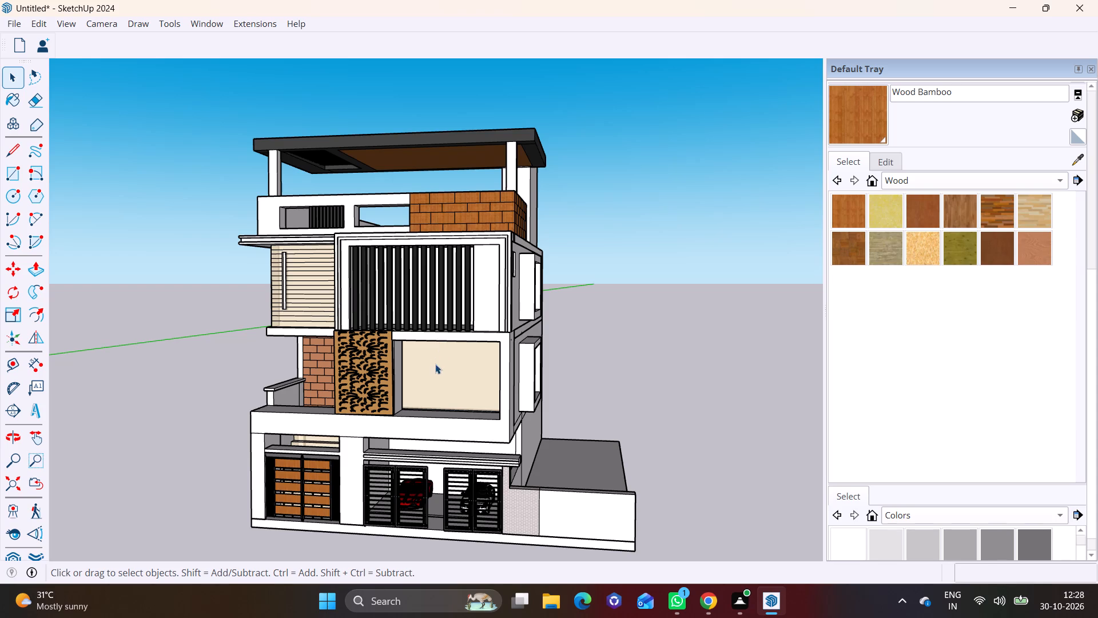
{"action": "middle_click_drag", "start_coordinate": [435, 364], "coordinate": [495, 365], "text": "shift"}
{"action": "scroll", "coordinate": [495, 365], "scroll_direction": "down", "scroll_amount": 1, "text": "shift"}
{"action": "middle_click_drag", "start_coordinate": [507, 386], "coordinate": [539, 391]}
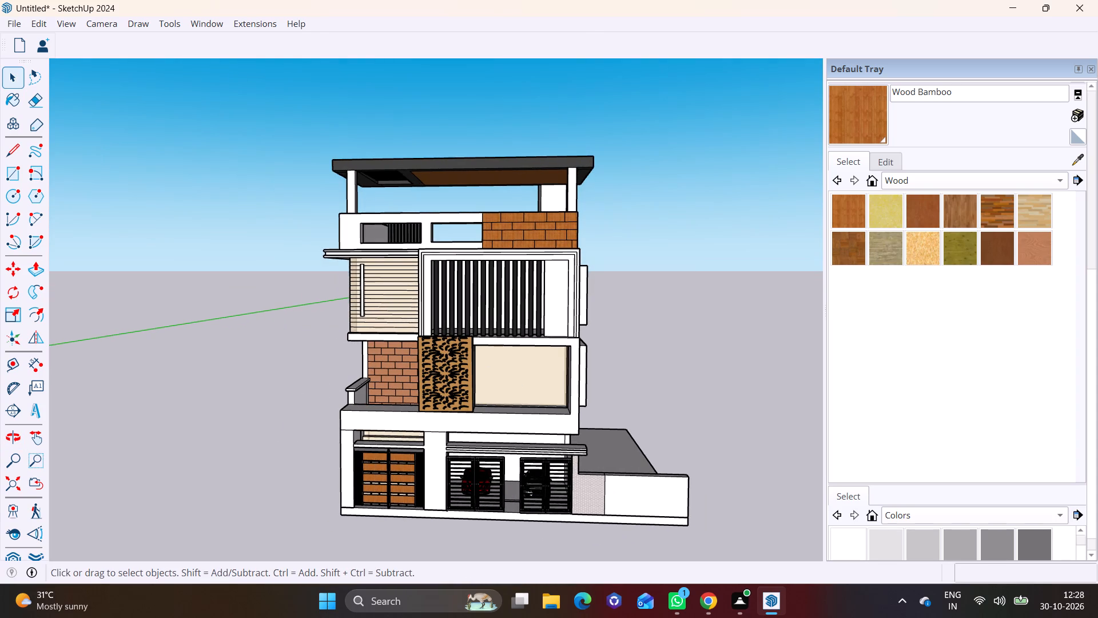
Search the 3D Warehouse models for GLASS DOOR.
{"action": "left_click", "coordinate": [217, 25]}
{"action": "left_click", "coordinate": [254, 132]}
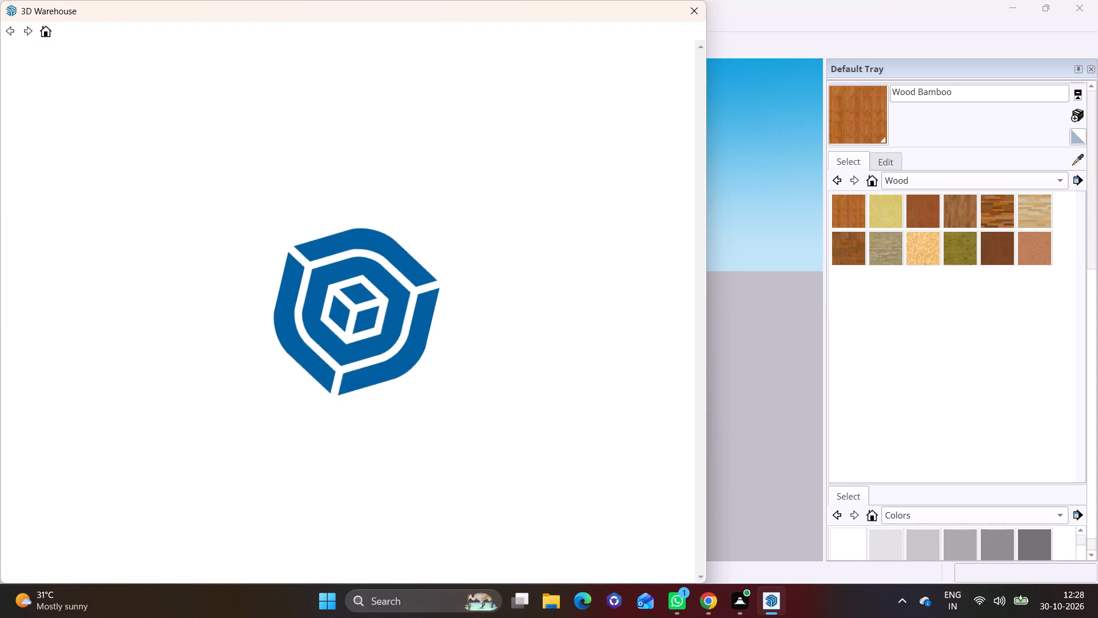
{"action": "left_click", "coordinate": [266, 65]}
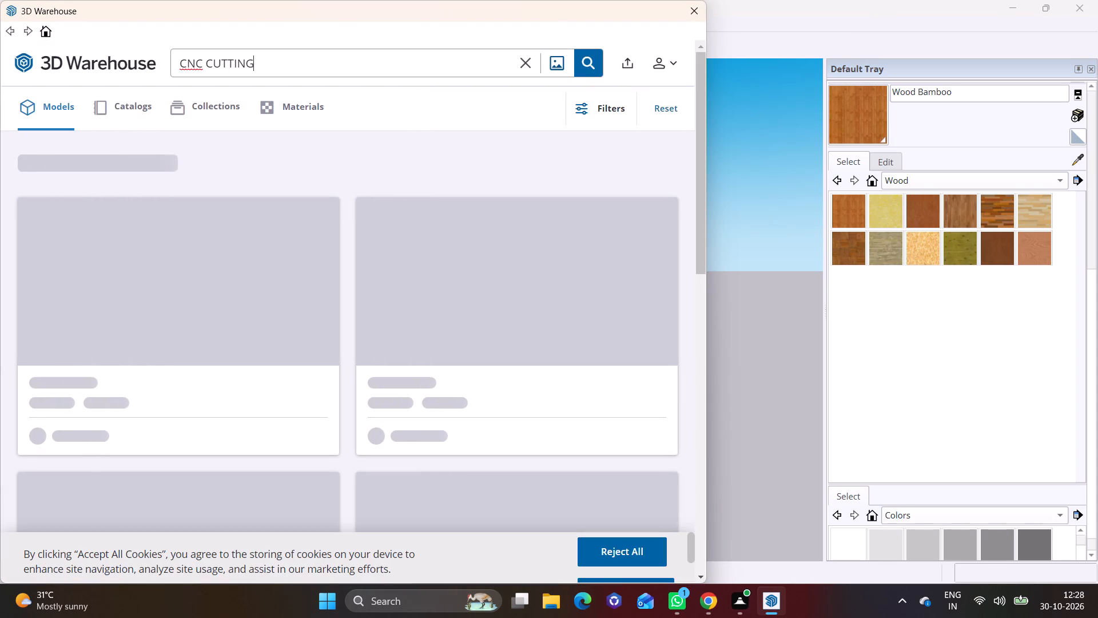
{"action": "left_click", "coordinate": [527, 67]}
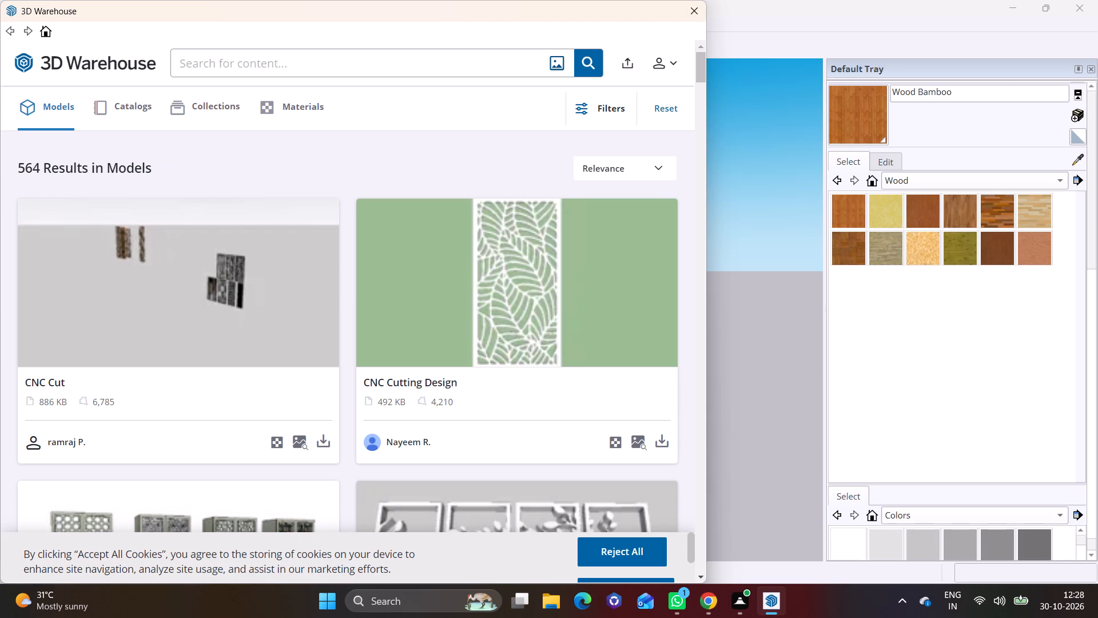
{"action": "type", "text": "GLASS DOOR"}
{"action": "key", "text": "Return"}
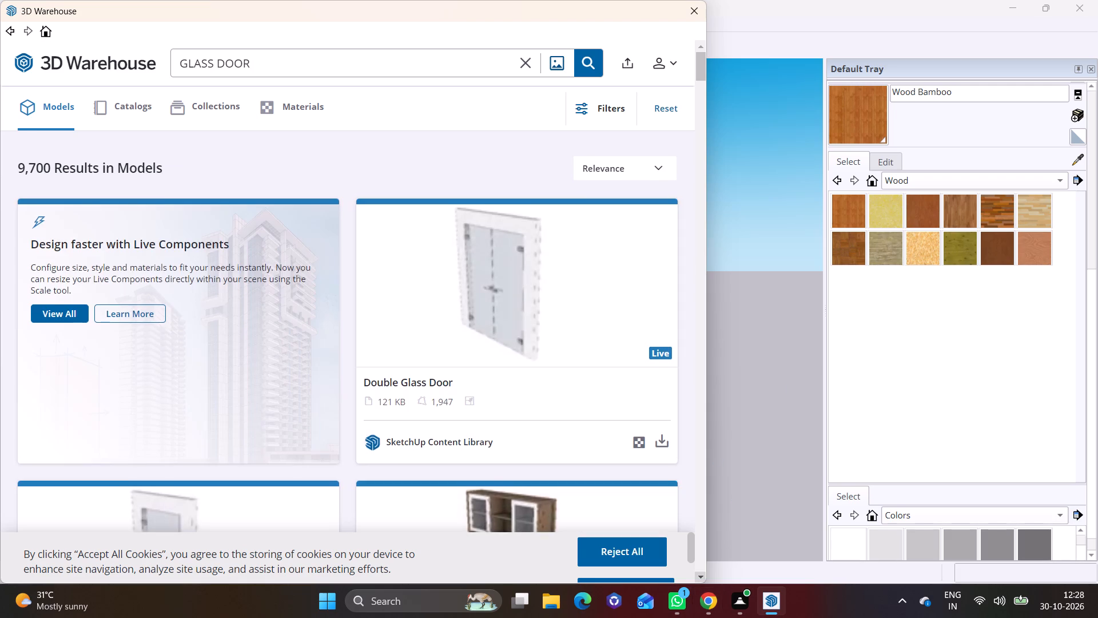
Load the 76 KB black-framed double glass door from the results and place it on the slab beside the house.
{"action": "left_click", "coordinate": [705, 575]}
{"action": "double_click", "coordinate": [705, 575]}
{"action": "left_click", "coordinate": [705, 575]}
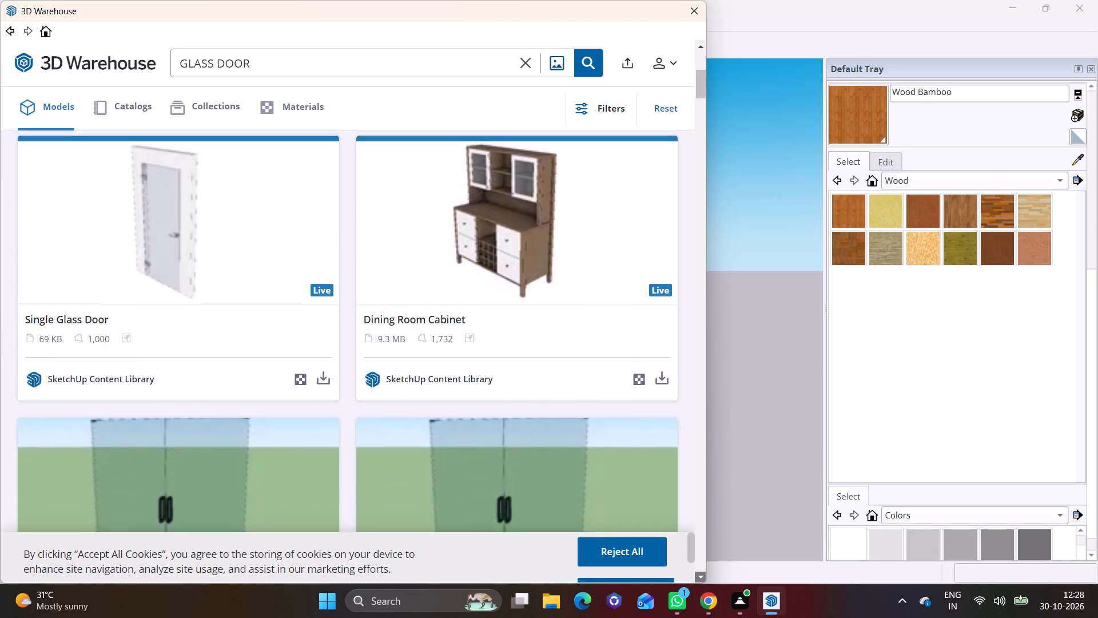
{"action": "left_click", "coordinate": [705, 575]}
{"action": "left_click", "coordinate": [705, 575]}
{"action": "left_click", "coordinate": [707, 575]}
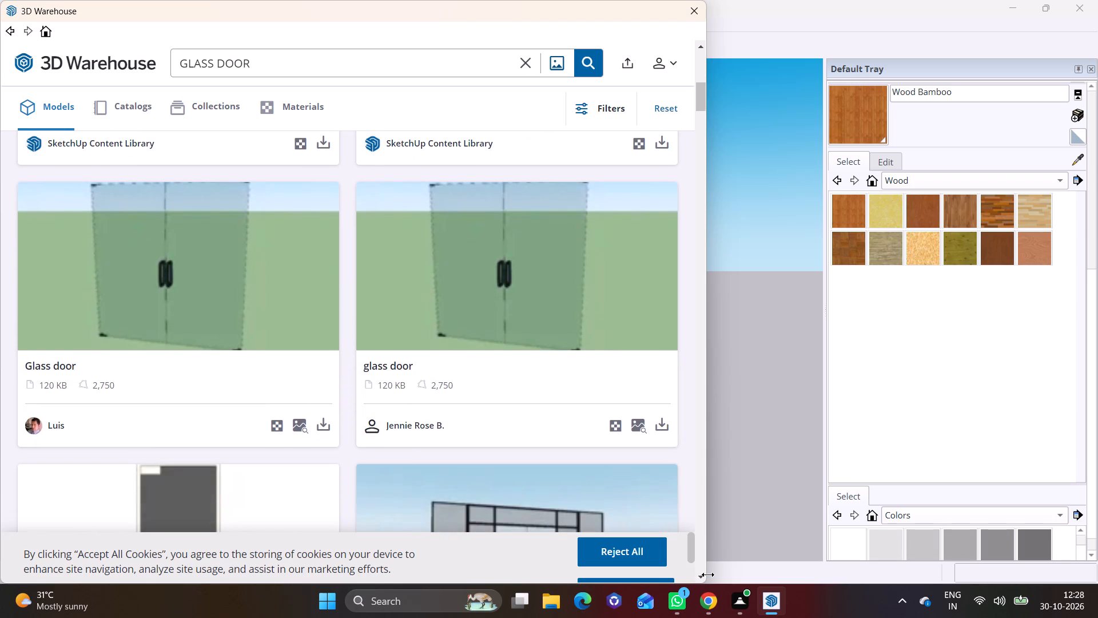
{"action": "left_click", "coordinate": [703, 575]}
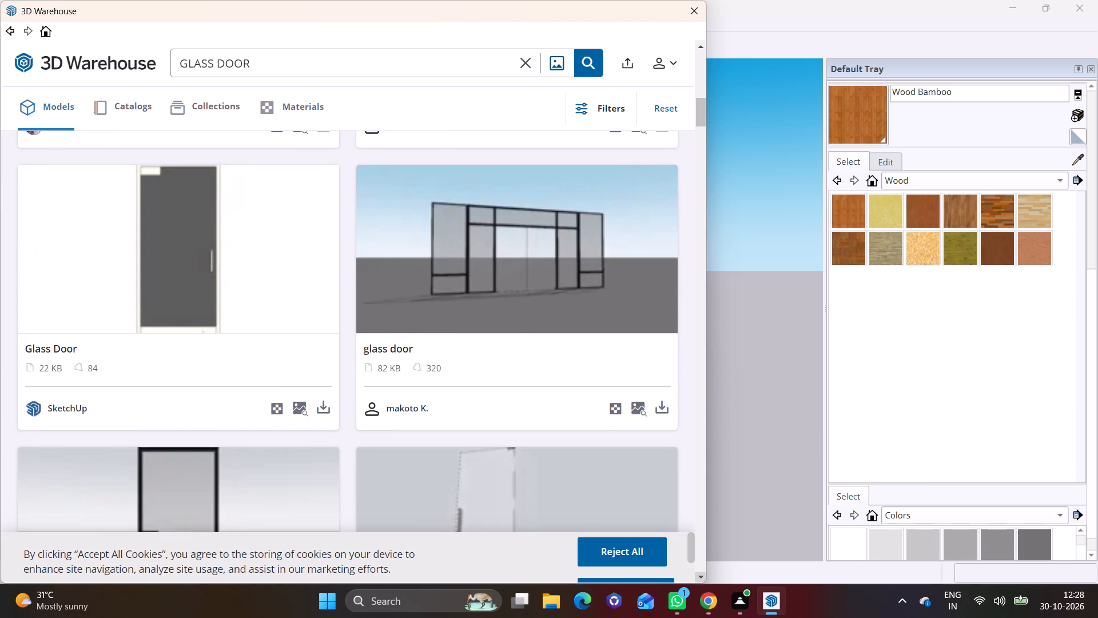
{"action": "left_click", "coordinate": [703, 575]}
{"action": "left_click", "coordinate": [703, 575]}
{"action": "left_click", "coordinate": [703, 575]}
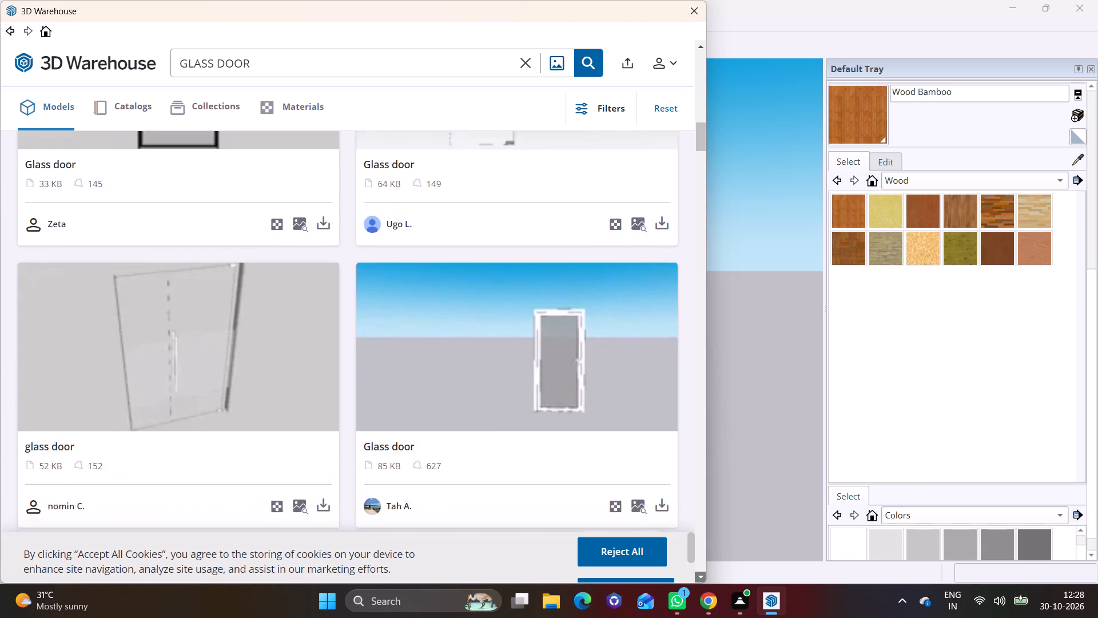
{"action": "left_click", "coordinate": [703, 575]}
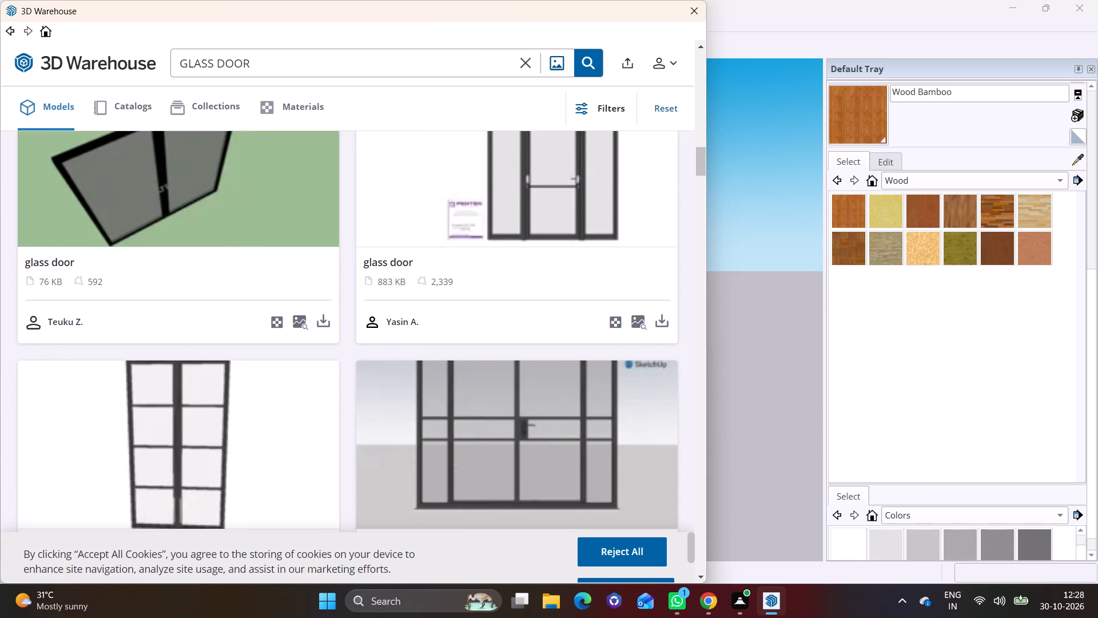
{"action": "left_click", "coordinate": [325, 326]}
{"action": "left_click", "coordinate": [288, 307]}
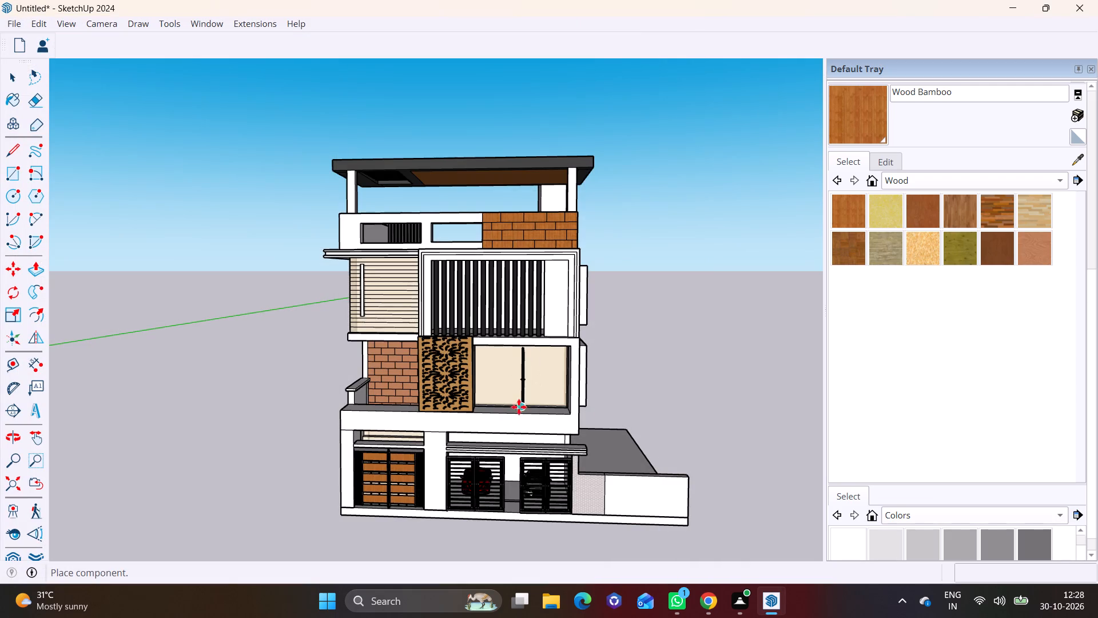
{"action": "middle_click_drag", "start_coordinate": [542, 406], "coordinate": [394, 413]}
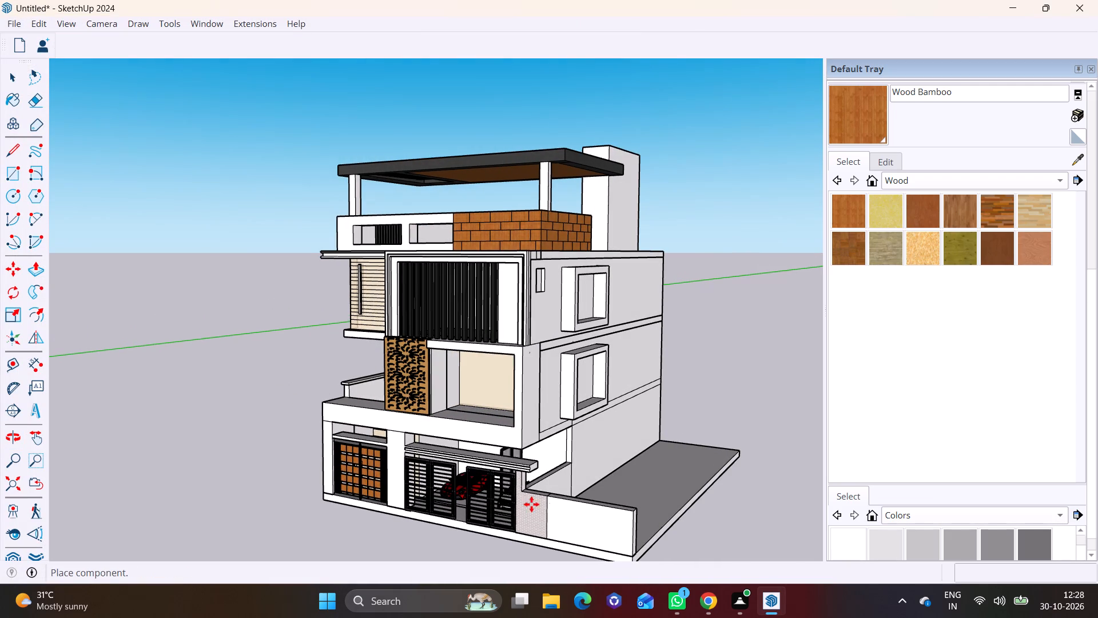
{"action": "left_click", "coordinate": [633, 498]}
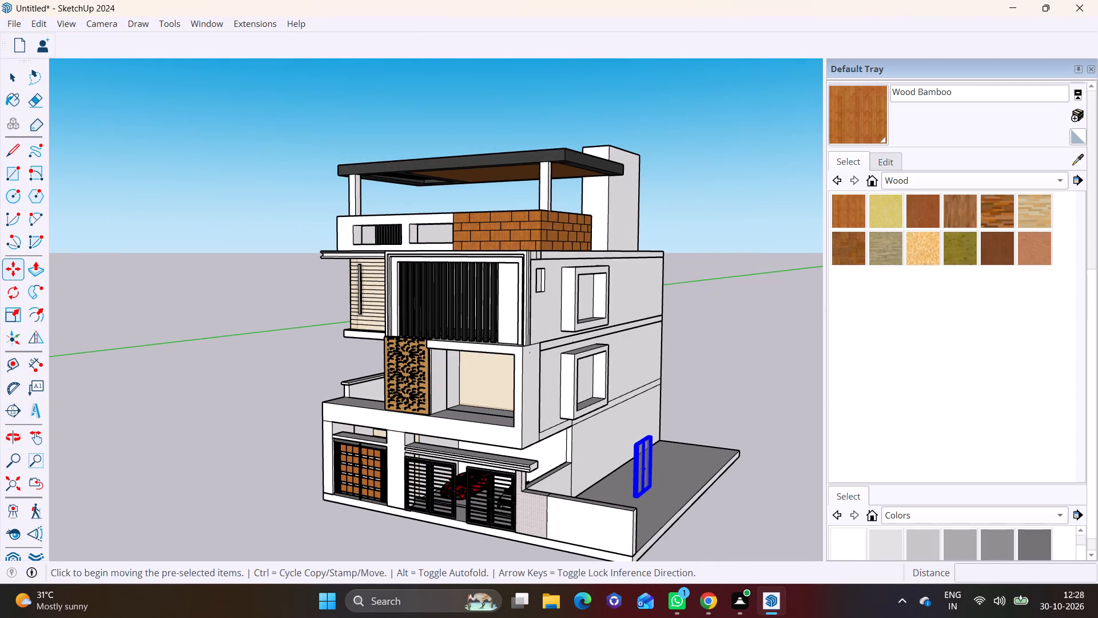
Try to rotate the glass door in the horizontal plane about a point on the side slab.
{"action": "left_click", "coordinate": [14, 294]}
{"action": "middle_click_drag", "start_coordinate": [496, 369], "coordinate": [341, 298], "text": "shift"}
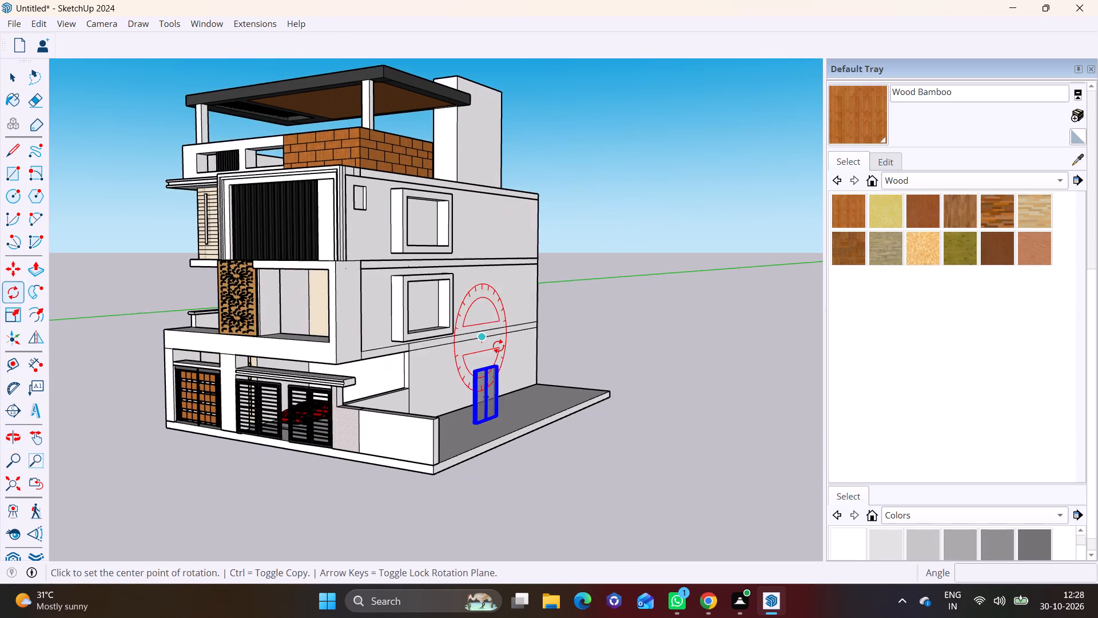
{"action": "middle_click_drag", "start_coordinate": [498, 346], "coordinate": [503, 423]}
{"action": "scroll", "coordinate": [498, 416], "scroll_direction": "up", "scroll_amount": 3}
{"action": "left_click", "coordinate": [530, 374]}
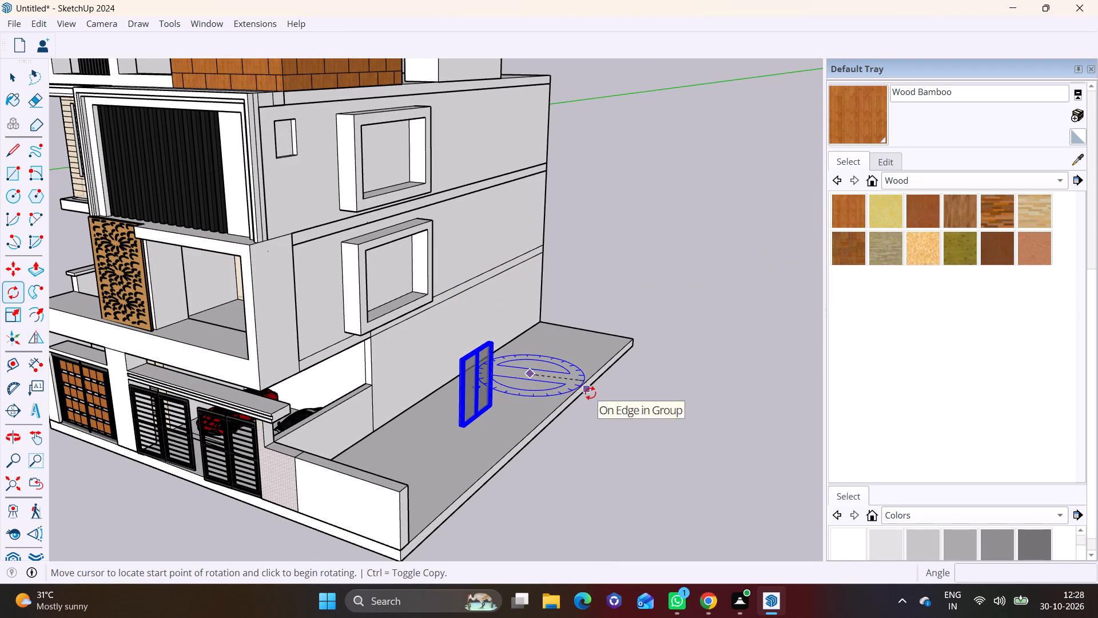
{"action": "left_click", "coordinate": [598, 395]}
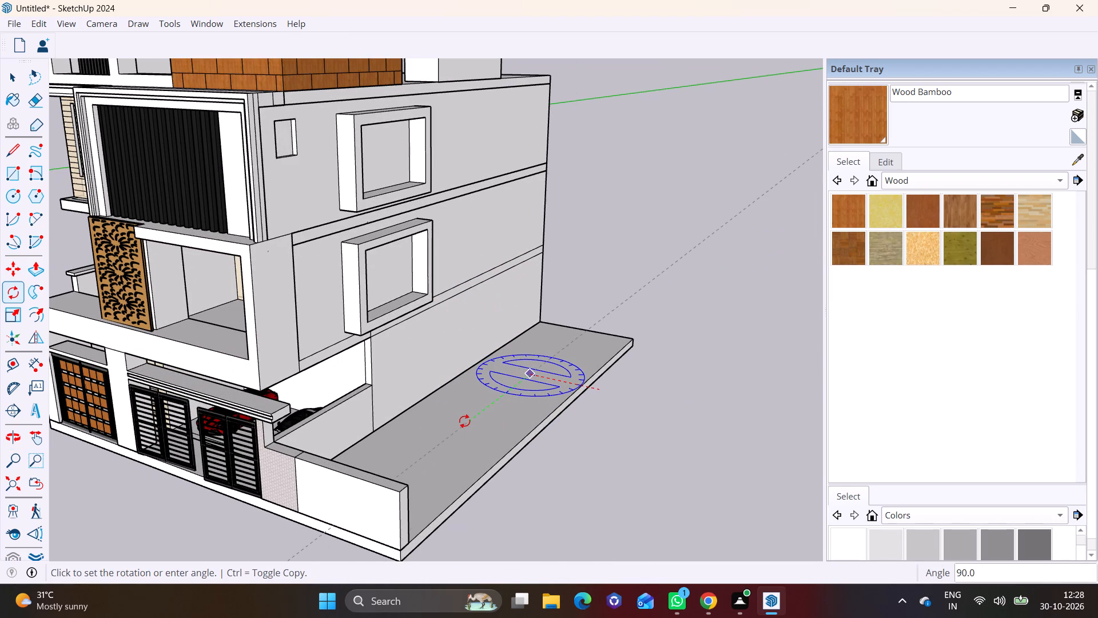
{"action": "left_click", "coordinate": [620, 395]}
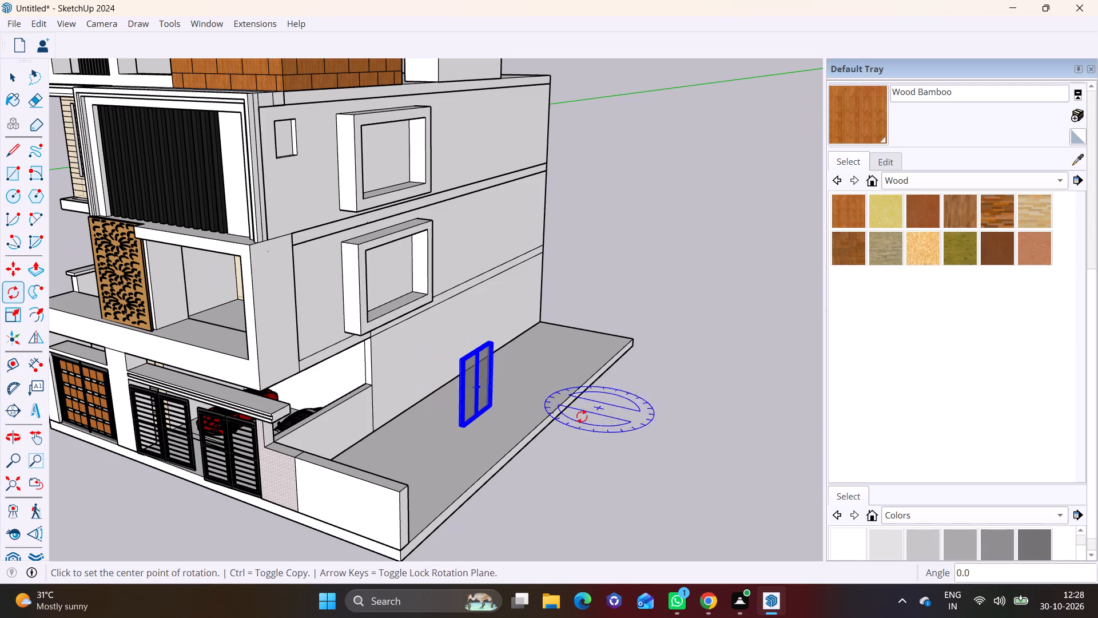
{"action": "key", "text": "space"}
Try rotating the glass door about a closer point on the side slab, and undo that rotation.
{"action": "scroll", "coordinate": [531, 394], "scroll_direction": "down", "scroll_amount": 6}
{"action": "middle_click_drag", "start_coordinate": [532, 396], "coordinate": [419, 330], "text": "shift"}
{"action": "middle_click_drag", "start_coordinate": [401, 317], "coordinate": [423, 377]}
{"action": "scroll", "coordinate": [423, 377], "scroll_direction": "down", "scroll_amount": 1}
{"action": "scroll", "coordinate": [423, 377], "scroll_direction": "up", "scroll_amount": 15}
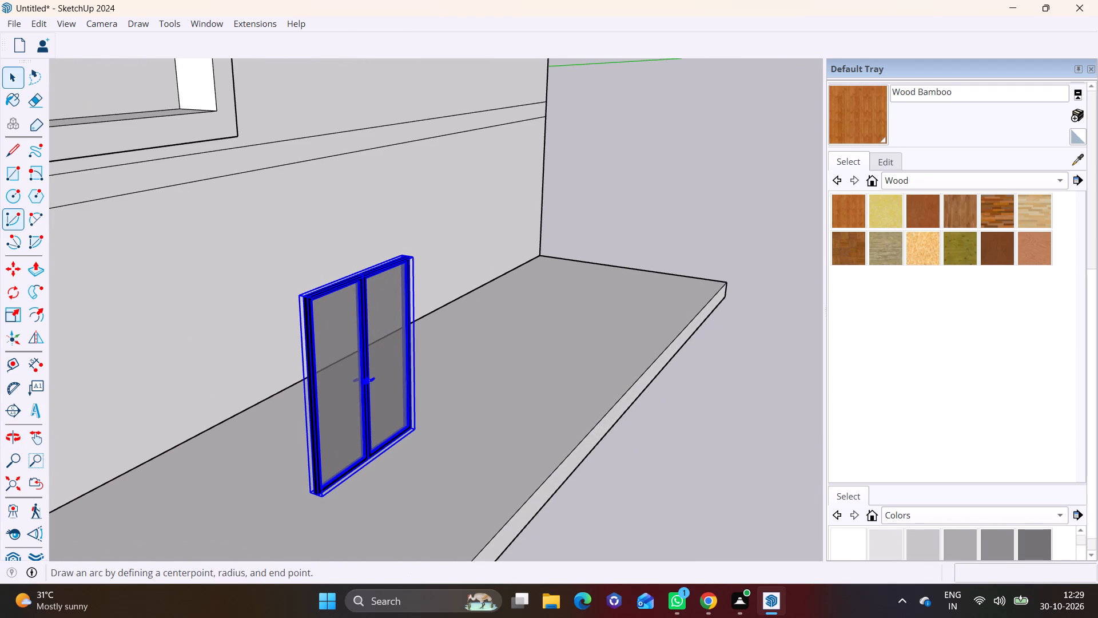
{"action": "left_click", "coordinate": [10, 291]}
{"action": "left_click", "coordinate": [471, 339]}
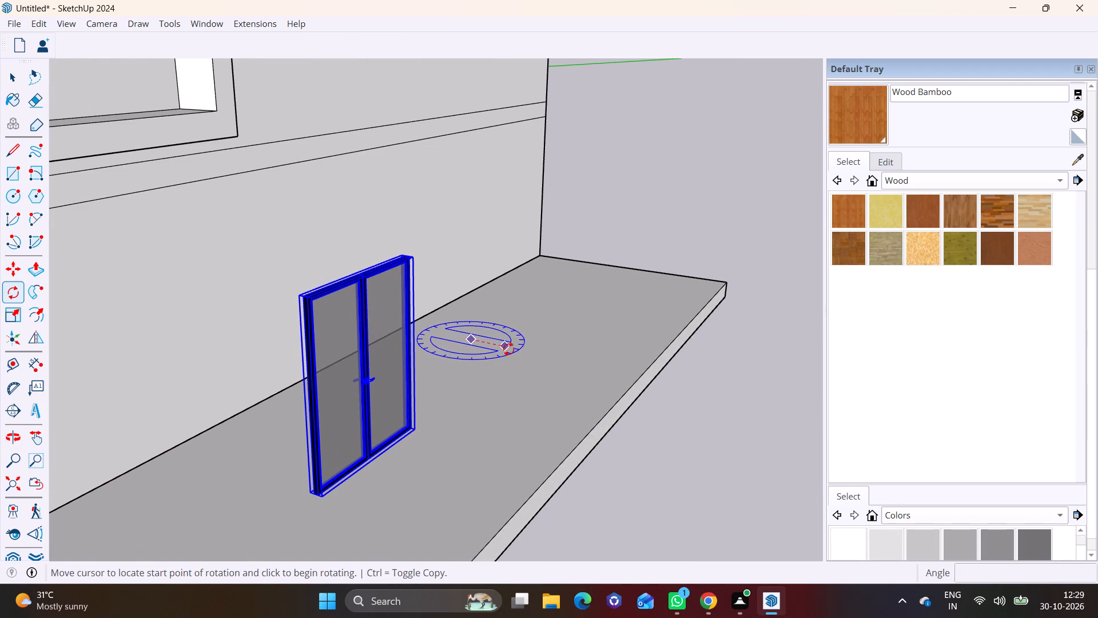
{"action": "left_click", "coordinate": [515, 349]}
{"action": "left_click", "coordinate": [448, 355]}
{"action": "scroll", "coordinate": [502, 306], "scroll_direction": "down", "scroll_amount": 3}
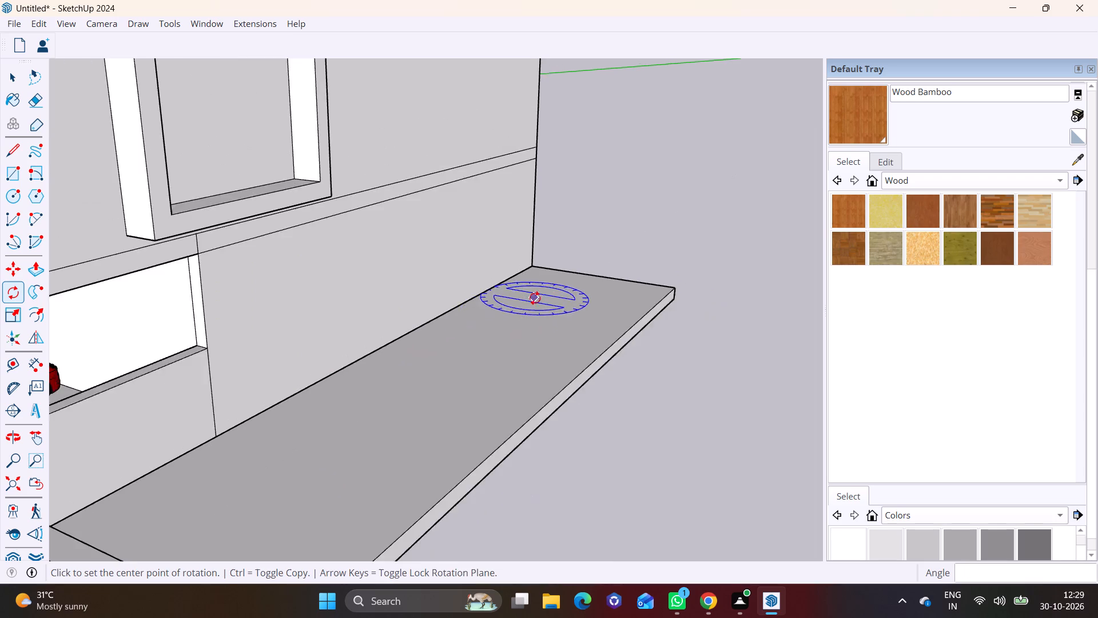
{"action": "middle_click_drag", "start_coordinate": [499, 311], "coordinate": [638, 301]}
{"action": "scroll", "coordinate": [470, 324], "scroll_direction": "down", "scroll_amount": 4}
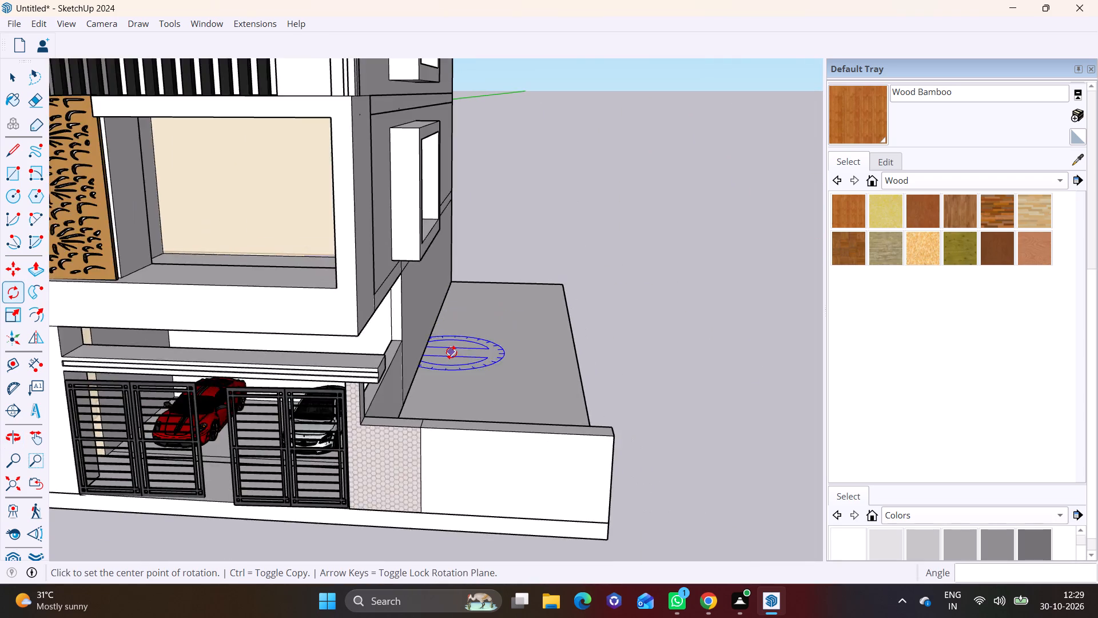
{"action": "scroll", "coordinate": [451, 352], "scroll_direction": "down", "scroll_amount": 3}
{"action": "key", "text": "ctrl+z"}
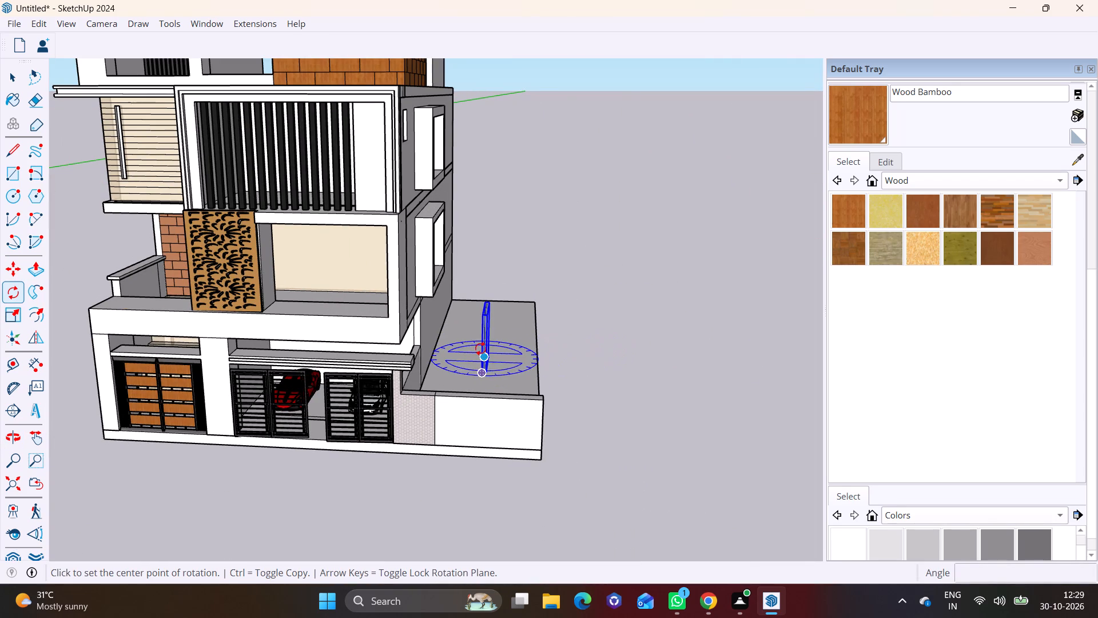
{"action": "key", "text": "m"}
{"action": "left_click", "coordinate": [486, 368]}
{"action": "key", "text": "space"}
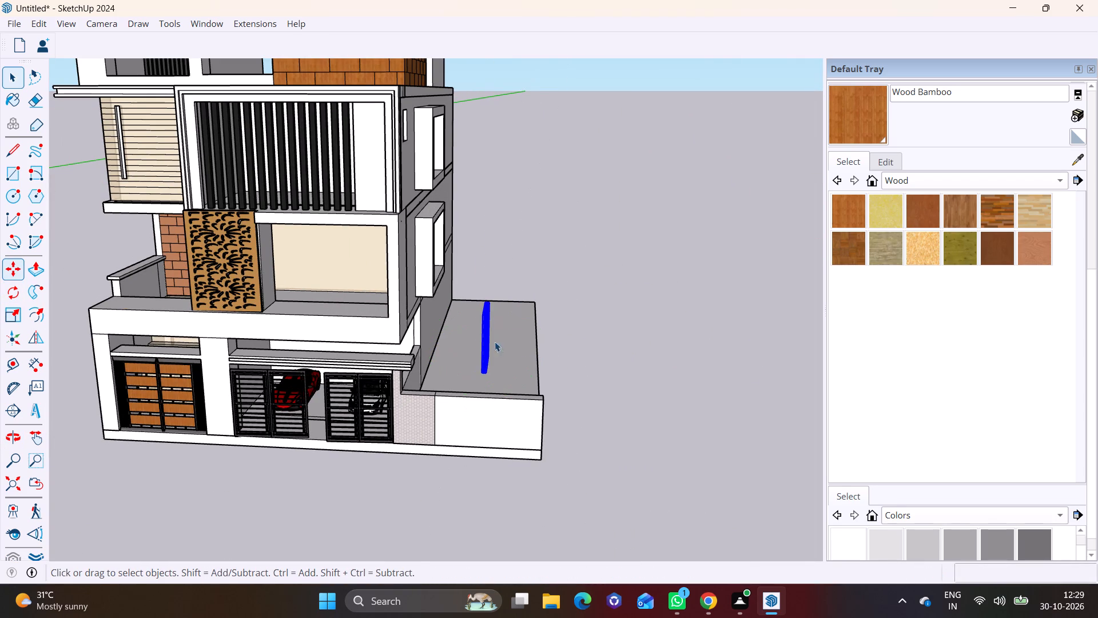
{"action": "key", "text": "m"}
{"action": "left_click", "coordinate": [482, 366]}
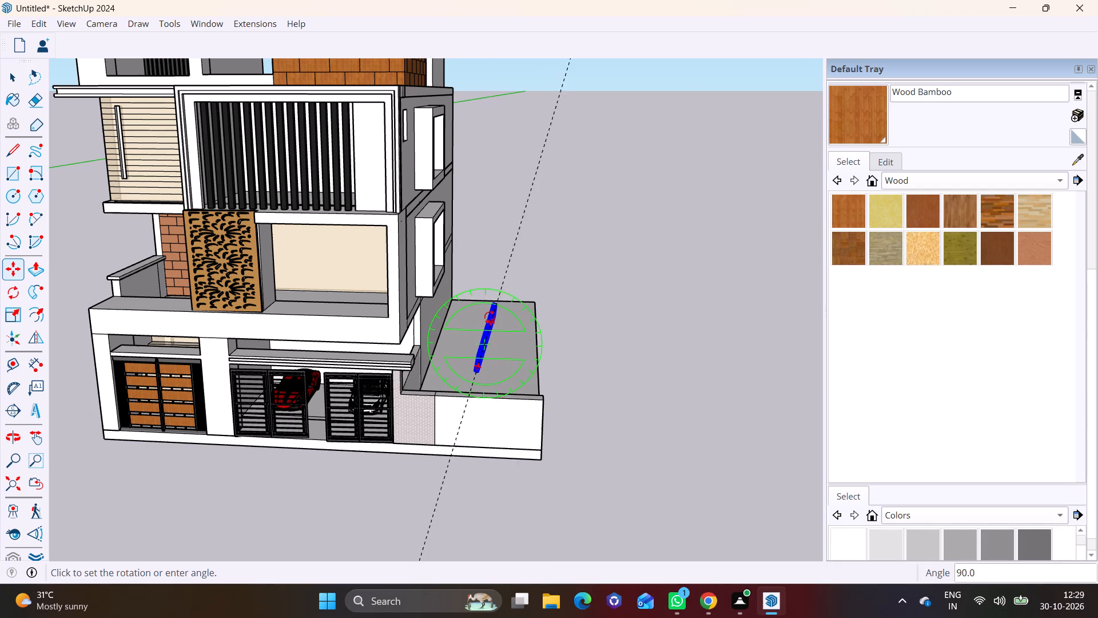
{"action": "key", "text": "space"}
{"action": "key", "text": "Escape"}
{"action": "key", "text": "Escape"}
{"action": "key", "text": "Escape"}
Move the glass door about 51' 9 3/8" from the side slab onto the top of the rooftop canopy.
{"action": "left_click", "coordinate": [484, 332]}
{"action": "key", "text": "m"}
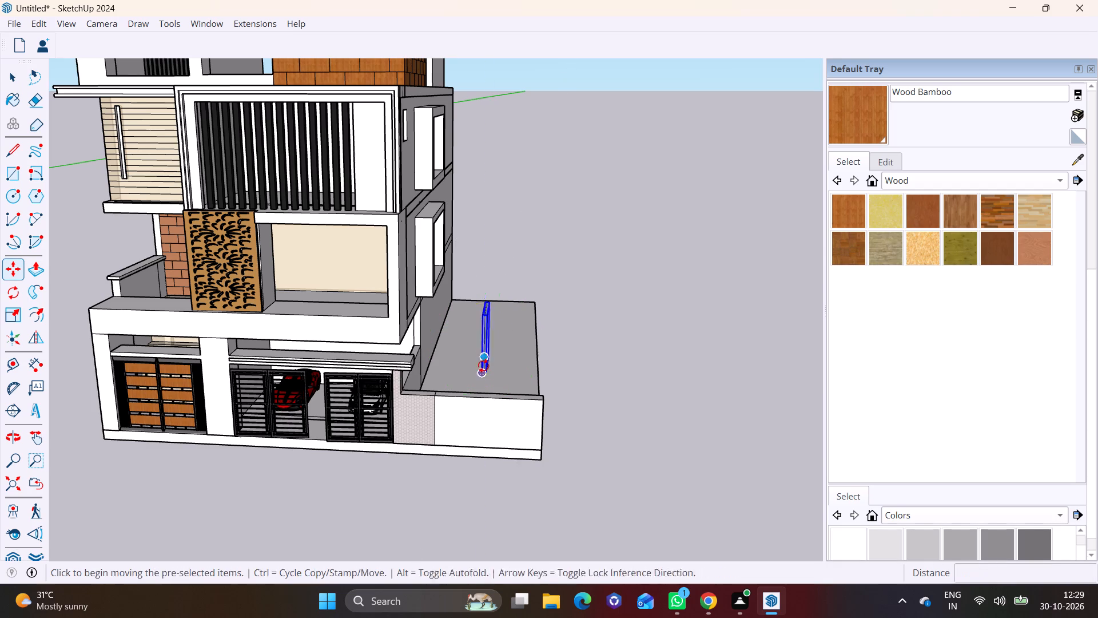
{"action": "left_click", "coordinate": [483, 374]}
{"action": "scroll", "coordinate": [492, 265], "scroll_direction": "down", "scroll_amount": 2}
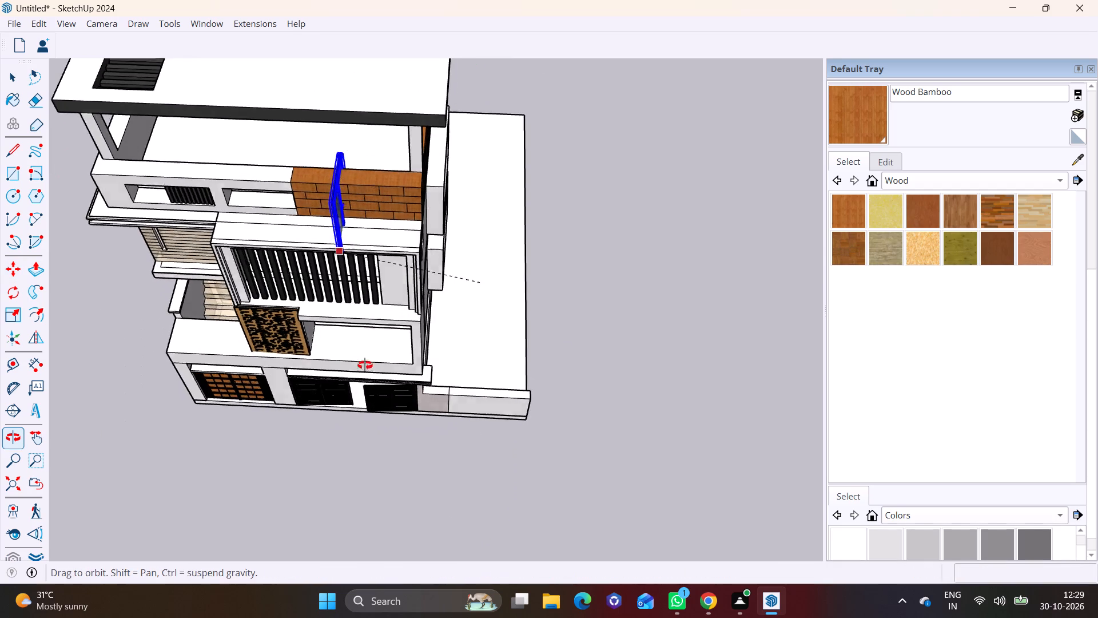
{"action": "middle_click_drag", "start_coordinate": [419, 357], "coordinate": [324, 196]}
{"action": "middle_click_drag", "start_coordinate": [335, 197], "coordinate": [563, 431], "text": "shift"}
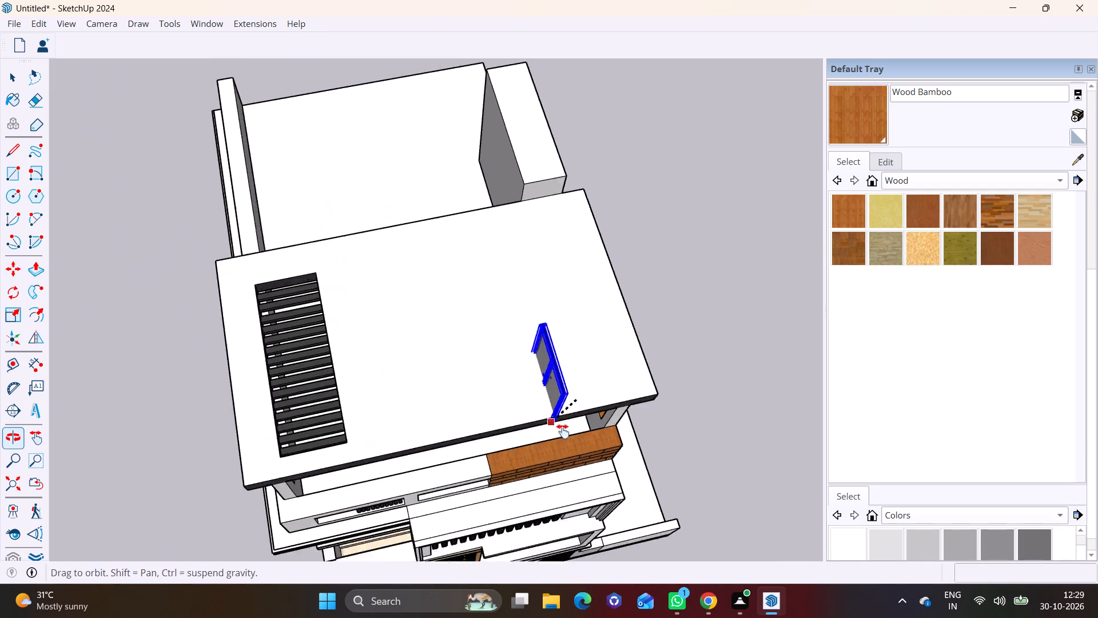
{"action": "middle_click_drag", "start_coordinate": [563, 431], "coordinate": [570, 442], "text": "shift"}
{"action": "middle_click_drag", "start_coordinate": [559, 467], "coordinate": [406, 338]}
{"action": "left_click", "coordinate": [353, 283]}
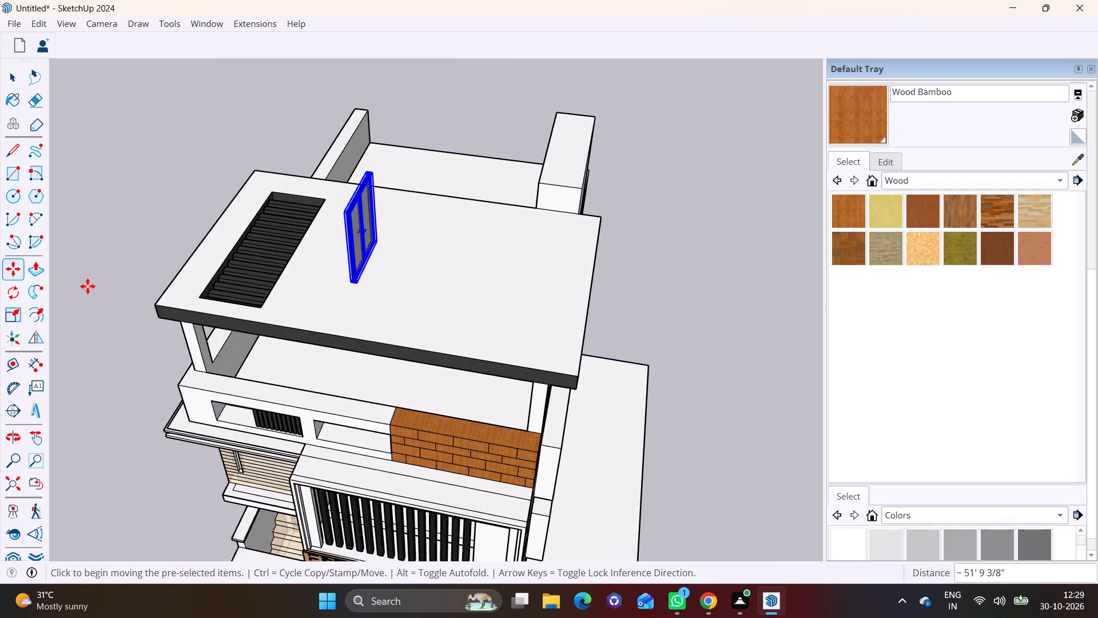
Rotate the glass door 90 degrees on the canopy's top so that it runs parallel to the front facade.
{"action": "left_click", "coordinate": [11, 290]}
{"action": "left_click", "coordinate": [442, 259]}
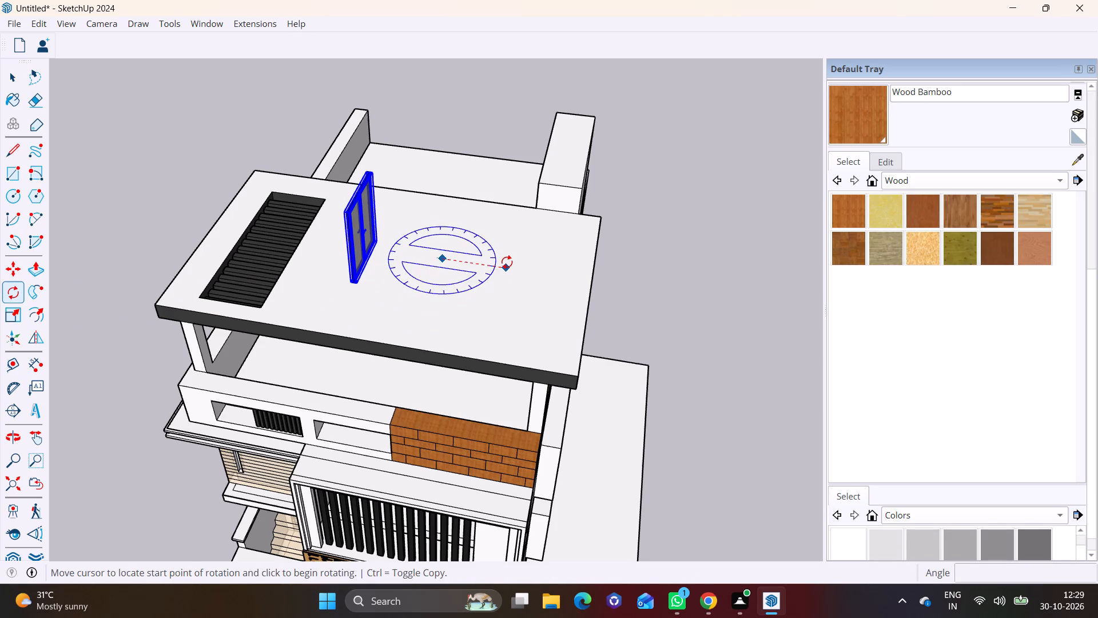
{"action": "left_click", "coordinate": [507, 262]}
{"action": "left_click", "coordinate": [417, 318]}
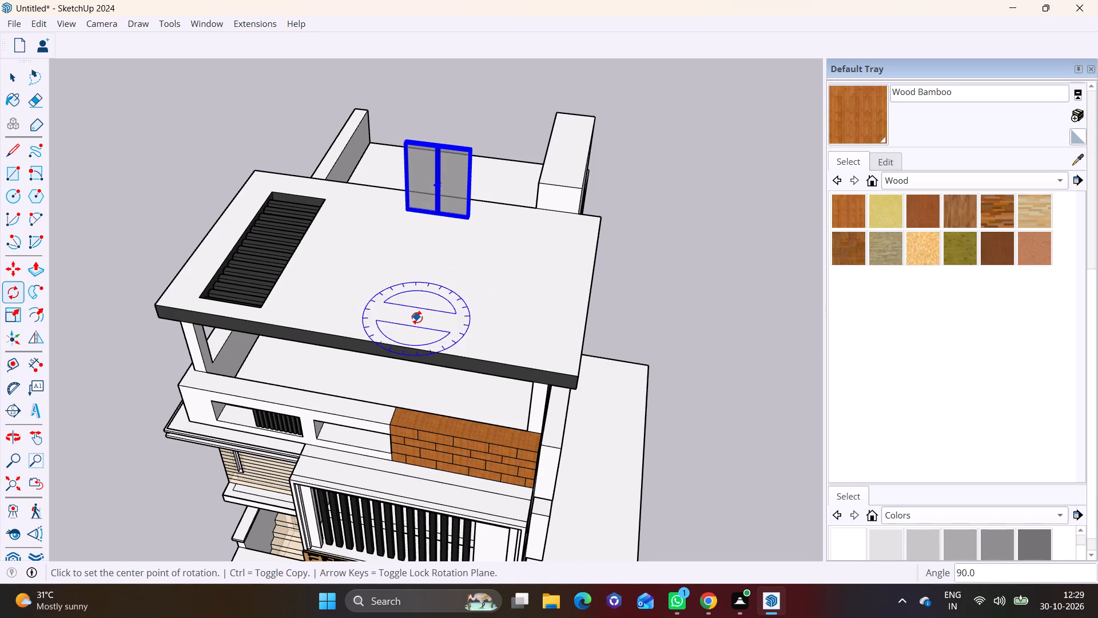
Move the glass door about 38' 5" by its lower corner from the canopy into the balcony beside the patterned screen.
{"action": "key", "text": "m"}
{"action": "left_click", "coordinate": [468, 212]}
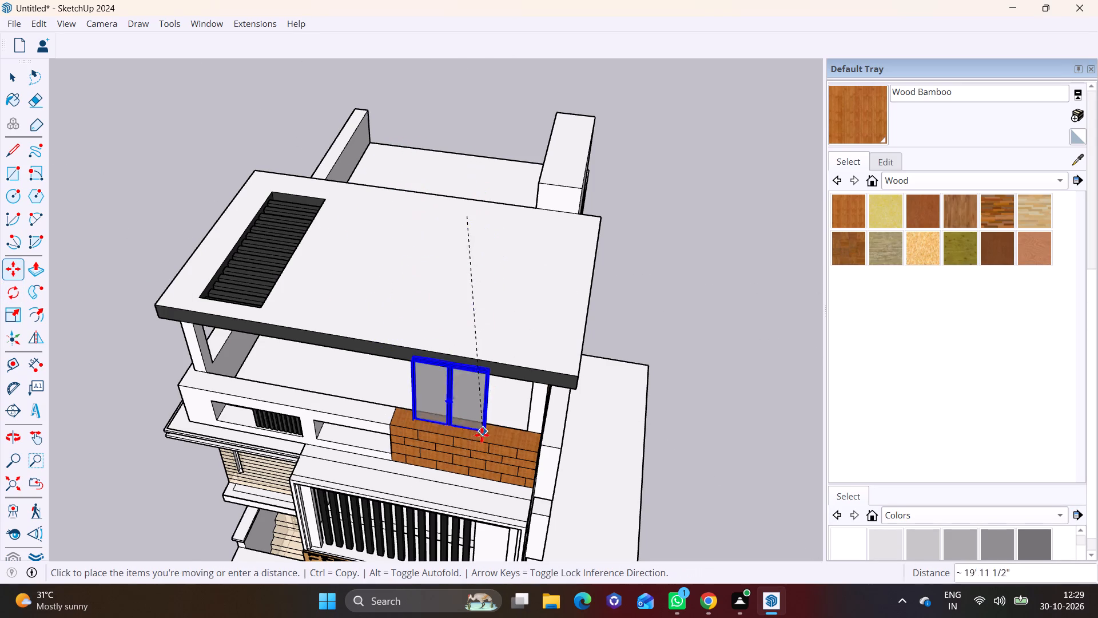
{"action": "middle_click_drag", "start_coordinate": [468, 472], "coordinate": [530, 258], "text": "shift"}
{"action": "middle_click_drag", "start_coordinate": [527, 417], "coordinate": [559, 225]}
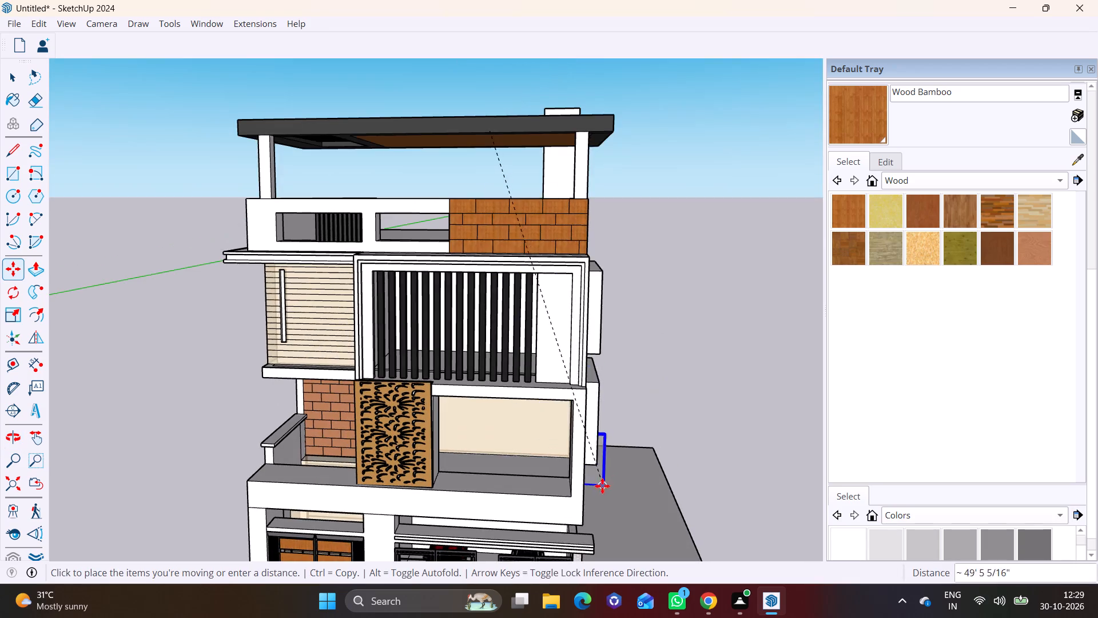
{"action": "middle_click_drag", "start_coordinate": [587, 486], "coordinate": [487, 423]}
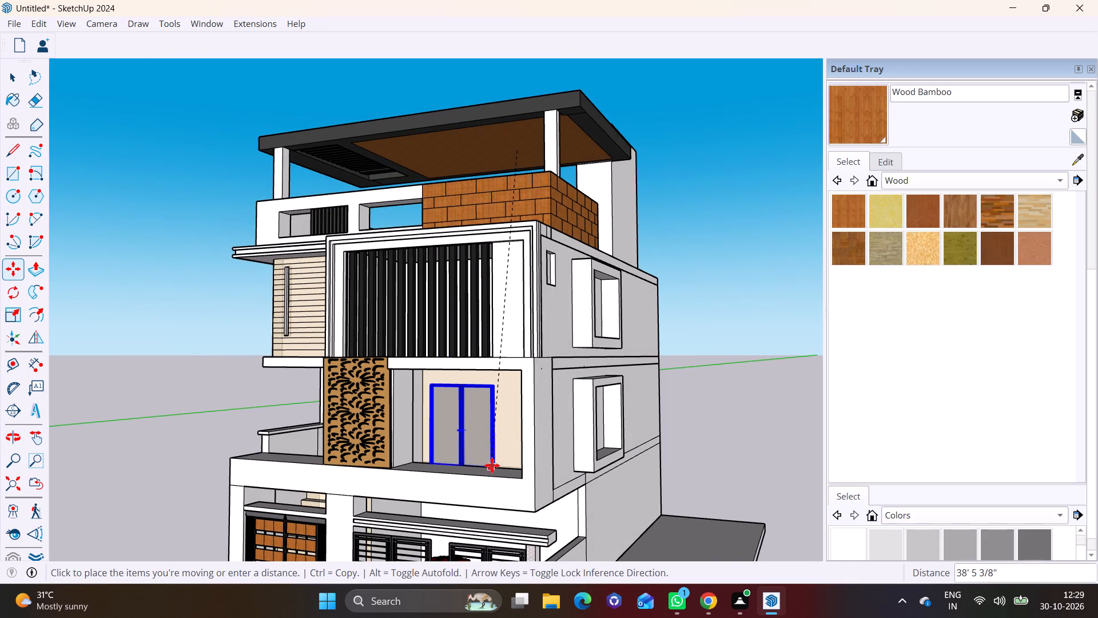
{"action": "left_click", "coordinate": [498, 463]}
{"action": "key", "text": "space"}
Move the glass door slightly by its lower corner to set it on the balcony floor.
{"action": "scroll", "coordinate": [564, 420], "scroll_direction": "up", "scroll_amount": 3}
{"action": "middle_click_drag", "start_coordinate": [555, 421], "coordinate": [528, 482]}
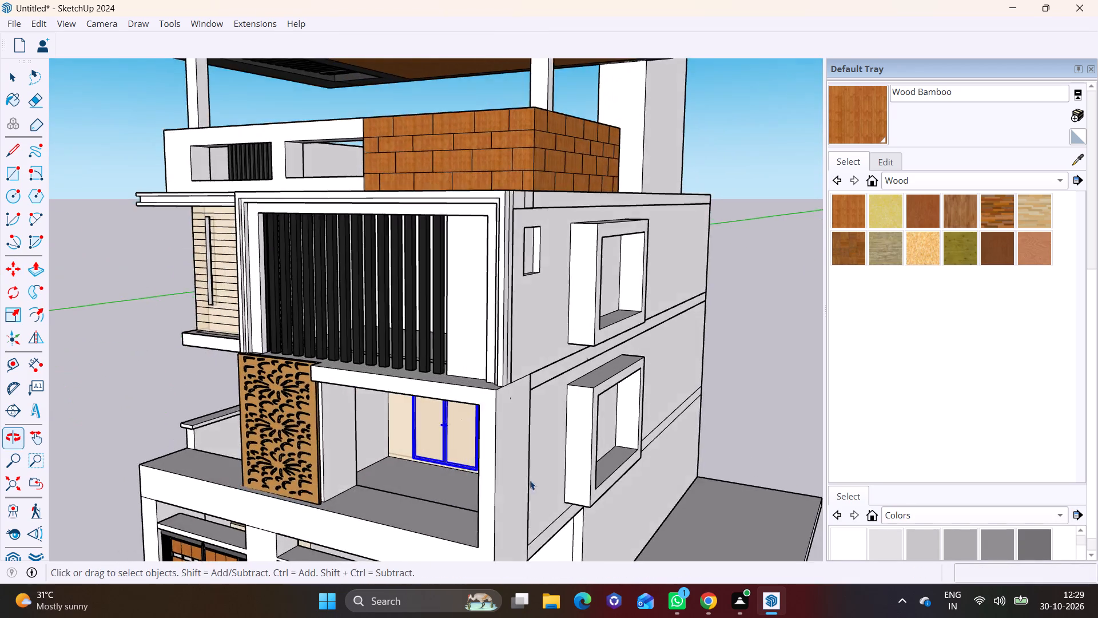
{"action": "scroll", "coordinate": [390, 450], "scroll_direction": "up", "scroll_amount": 3}
{"action": "middle_click_drag", "start_coordinate": [394, 447], "coordinate": [448, 373]}
{"action": "middle_click_drag", "start_coordinate": [530, 458], "coordinate": [547, 377]}
{"action": "scroll", "coordinate": [547, 377], "scroll_direction": "up", "scroll_amount": 1, "text": "shift"}
{"action": "middle_click_drag", "start_coordinate": [536, 449], "coordinate": [552, 525]}
{"action": "scroll", "coordinate": [540, 409], "scroll_direction": "up", "scroll_amount": 3}
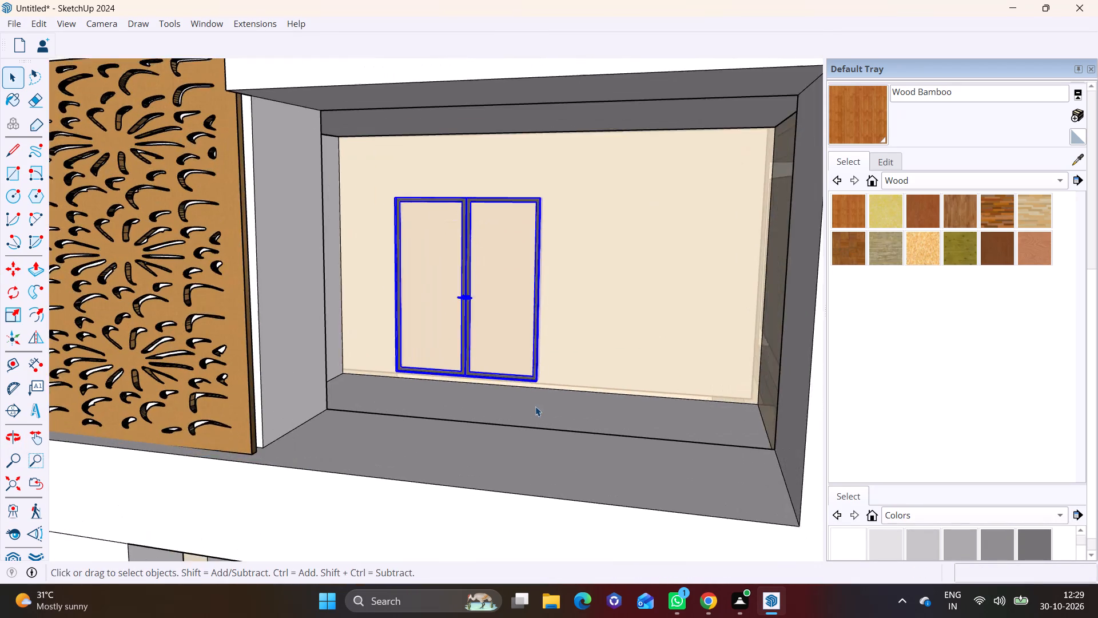
{"action": "middle_click_drag", "start_coordinate": [519, 401], "coordinate": [503, 395]}
{"action": "key", "text": "m"}
{"action": "left_click", "coordinate": [536, 376]}
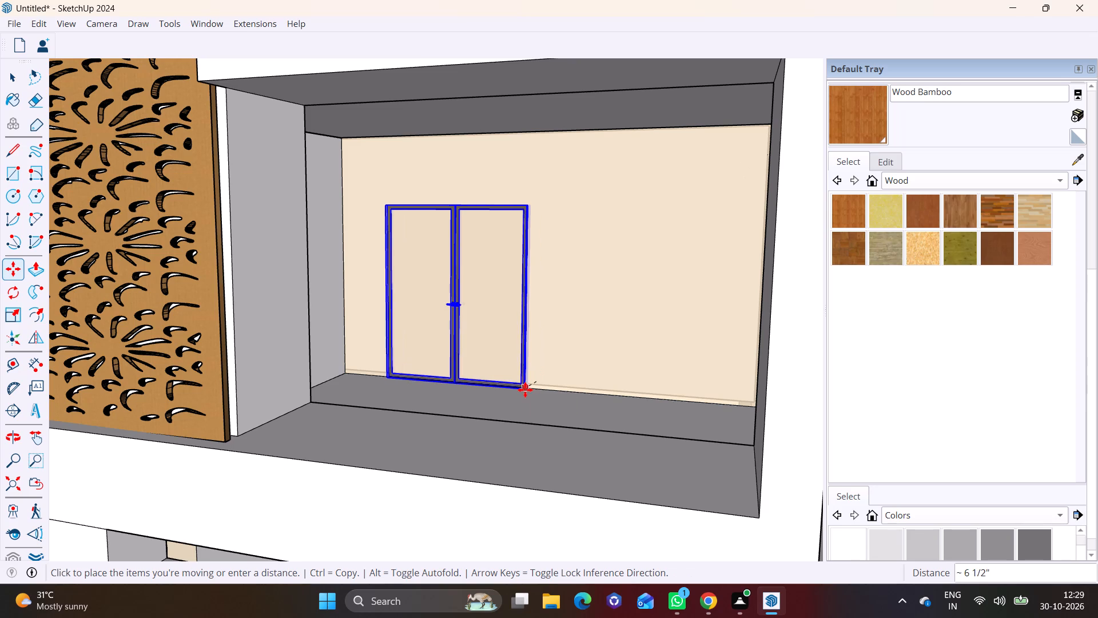
{"action": "left_click", "coordinate": [526, 396]}
{"action": "key", "text": "space"}
Move the glass door about 1' 10 11/16" so its lower back corner meets the base of the balcony's beige rear wall.
{"action": "middle_click_drag", "start_coordinate": [563, 409], "coordinate": [505, 412]}
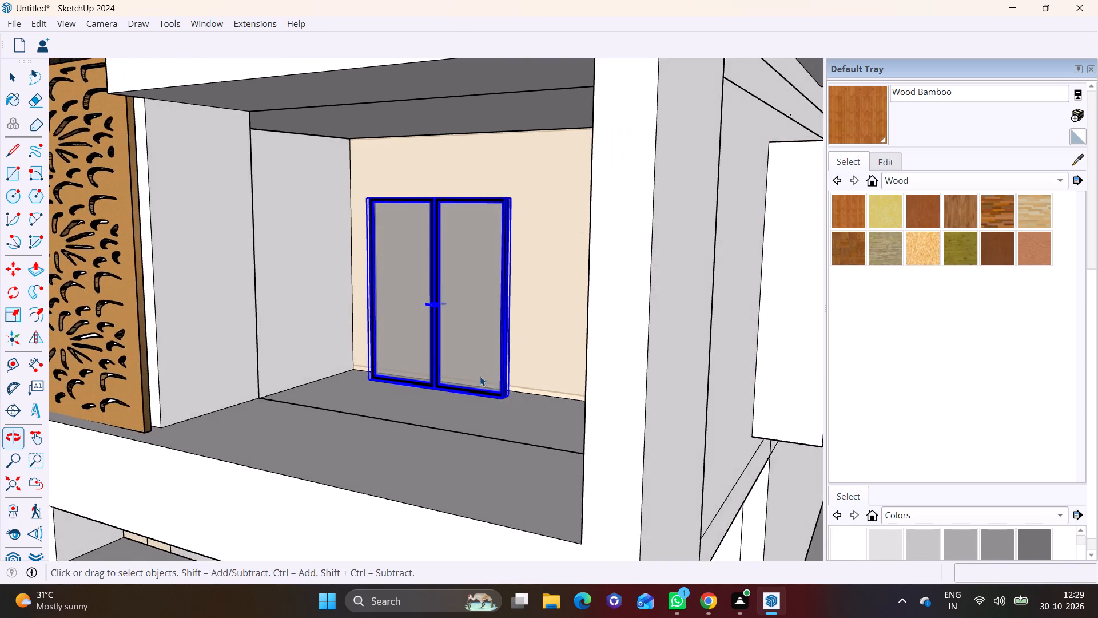
{"action": "scroll", "coordinate": [486, 374], "scroll_direction": "up", "scroll_amount": 10}
{"action": "middle_click_drag", "start_coordinate": [625, 429], "coordinate": [568, 442]}
{"action": "key", "text": "m"}
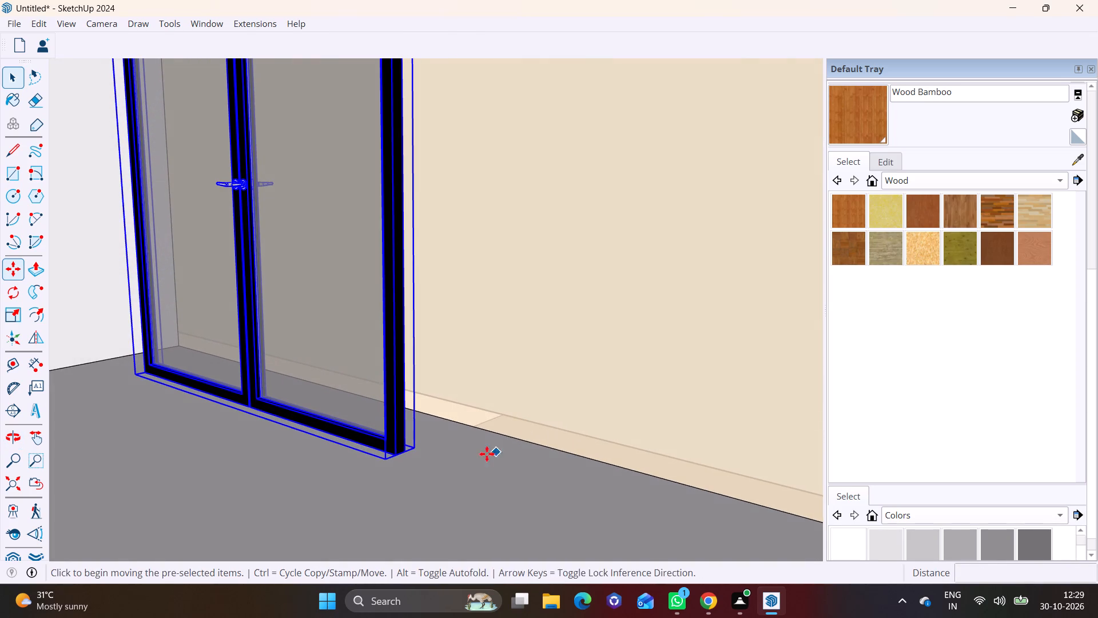
{"action": "left_click", "coordinate": [411, 449]}
{"action": "left_click", "coordinate": [475, 432]}
{"action": "key", "text": "space"}
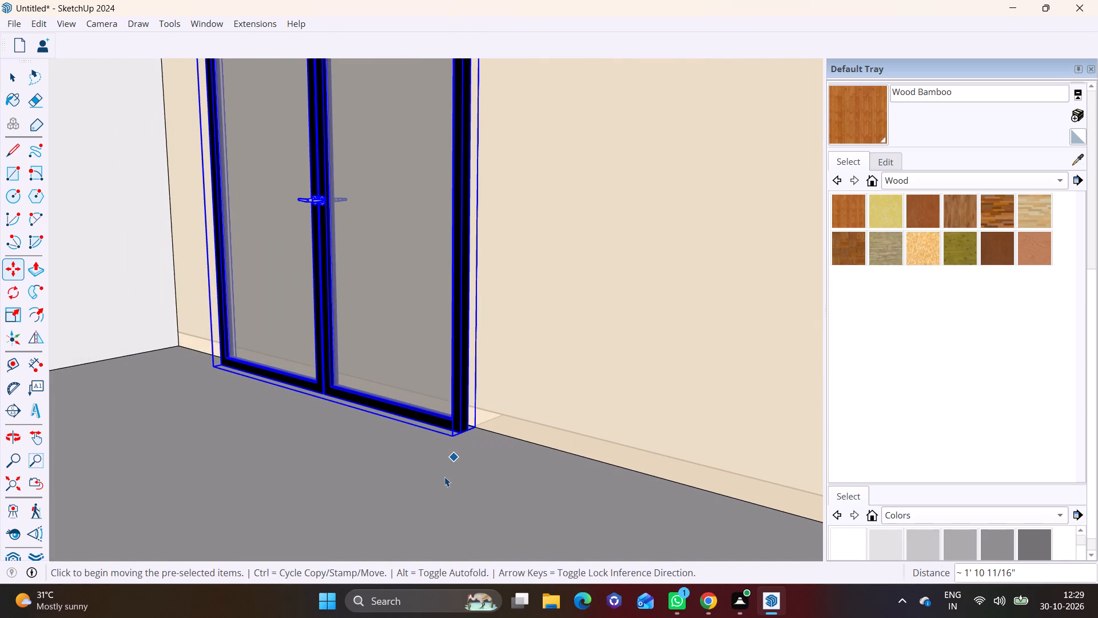
{"action": "left_click", "coordinate": [444, 479]}
Shift the glass door 1' along the red axis toward the patterned screen, and clear the selection.
{"action": "scroll", "coordinate": [443, 480], "scroll_direction": "down", "scroll_amount": 3}
{"action": "scroll", "coordinate": [443, 480], "scroll_direction": "left", "scroll_amount": 1}
{"action": "scroll", "coordinate": [443, 480], "scroll_direction": "down", "scroll_amount": 1}
{"action": "scroll", "coordinate": [443, 480], "scroll_direction": "left", "scroll_amount": 1}
{"action": "scroll", "coordinate": [443, 480], "scroll_direction": "down", "scroll_amount": 1}
{"action": "scroll", "coordinate": [443, 480], "scroll_direction": "left", "scroll_amount": 2}
{"action": "scroll", "coordinate": [443, 480], "scroll_direction": "down", "scroll_amount": 20}
{"action": "scroll", "coordinate": [443, 480], "scroll_direction": "down", "scroll_amount": 7}
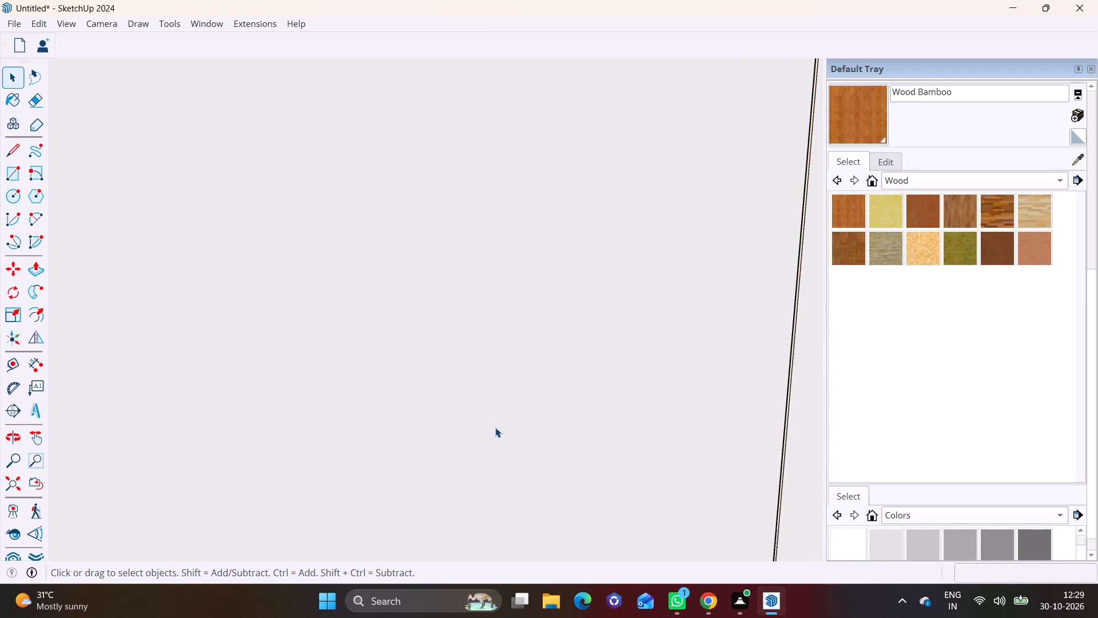
{"action": "scroll", "coordinate": [495, 427], "scroll_direction": "down", "scroll_amount": 20}
{"action": "scroll", "coordinate": [495, 427], "scroll_direction": "down", "scroll_amount": 12}
{"action": "middle_click_drag", "start_coordinate": [516, 422], "coordinate": [688, 372]}
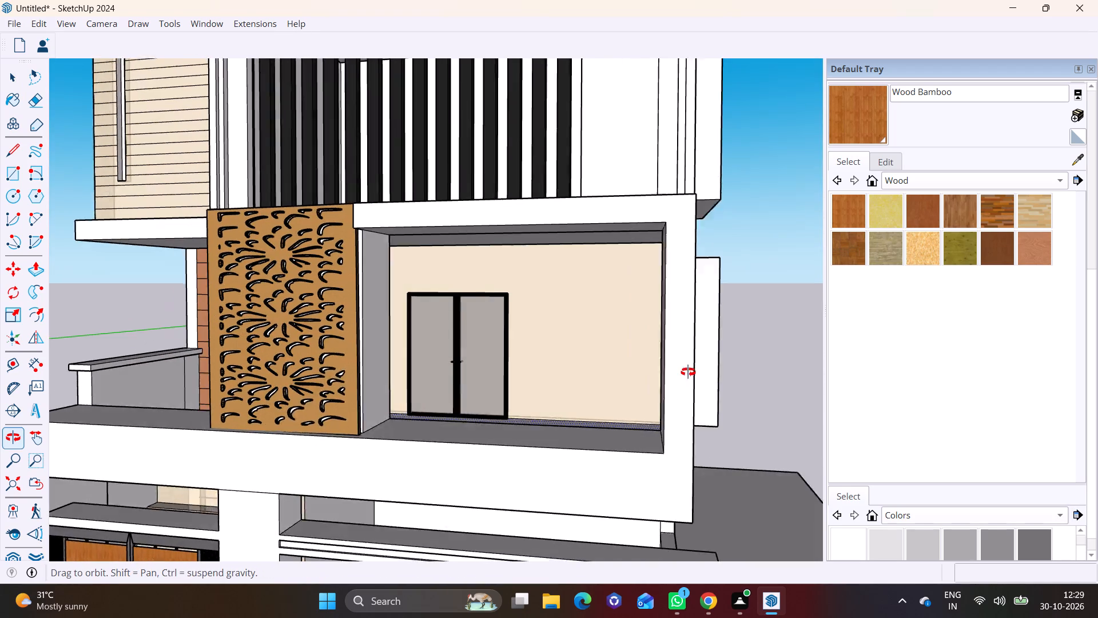
{"action": "middle_click_drag", "start_coordinate": [688, 372], "coordinate": [691, 372]}
{"action": "middle_click_drag", "start_coordinate": [584, 366], "coordinate": [543, 393], "text": "shift"}
{"action": "middle_click_drag", "start_coordinate": [537, 385], "coordinate": [582, 377]}
{"action": "left_click", "coordinate": [470, 380]}
{"action": "key", "text": "m"}
{"action": "left_click", "coordinate": [470, 380]}
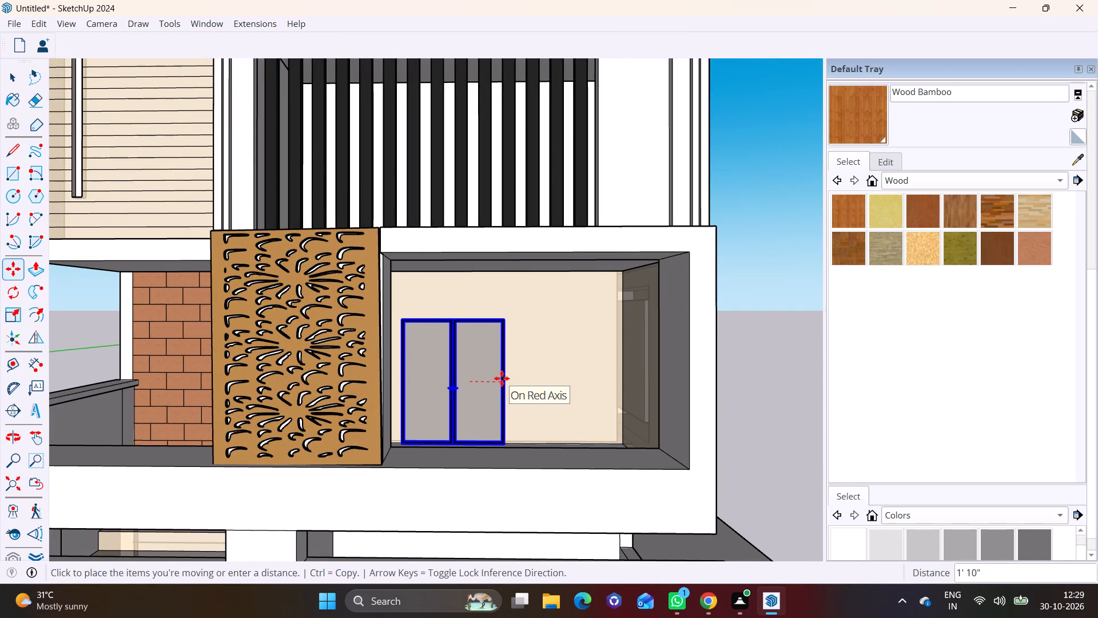
{"action": "left_click", "coordinate": [491, 375]}
{"action": "key", "text": "space"}
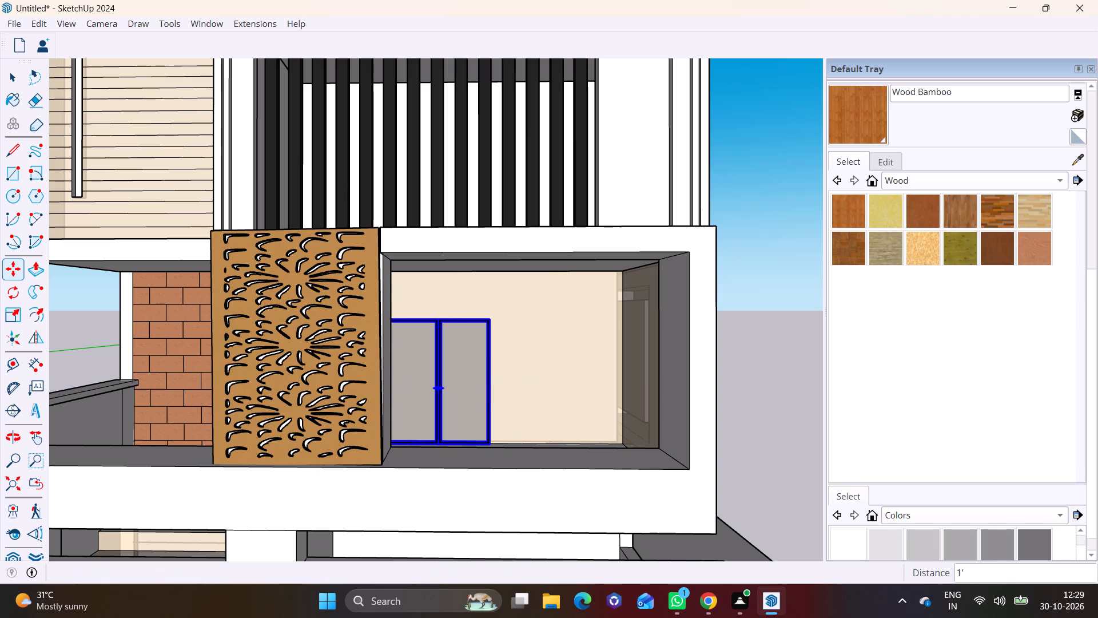
{"action": "scroll", "coordinate": [515, 383], "scroll_direction": "down", "scroll_amount": 10}
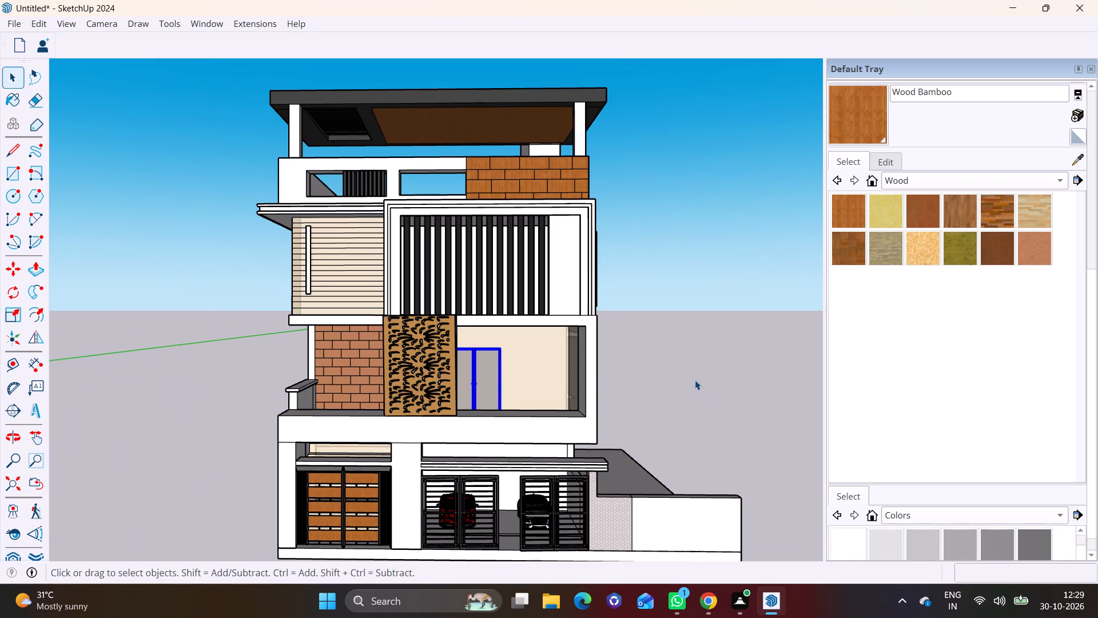
{"action": "key", "text": "space"}
{"action": "left_click", "coordinate": [695, 380]}
Search 3D Warehouse for GLASS RAILING.
{"action": "left_click", "coordinate": [194, 19]}
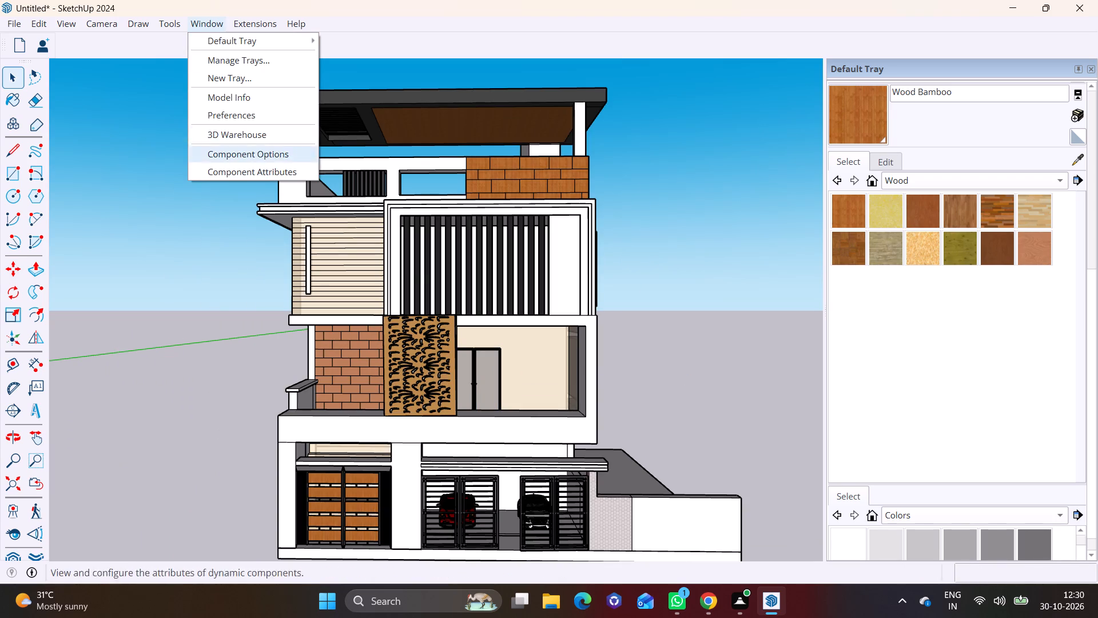
{"action": "left_click", "coordinate": [249, 138]}
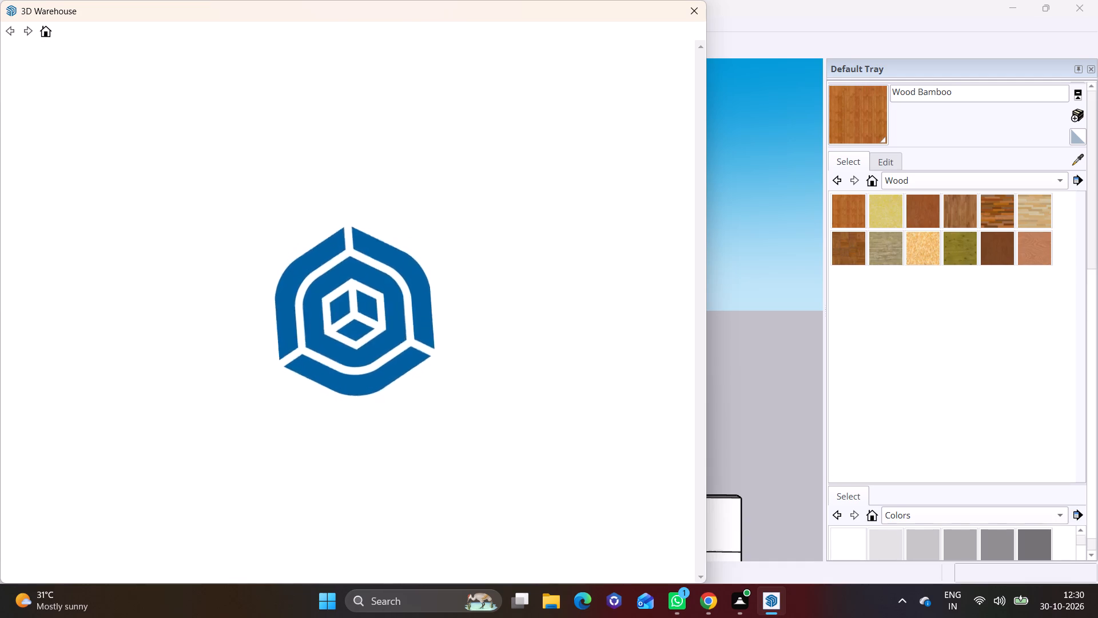
{"action": "left_click", "coordinate": [519, 65]}
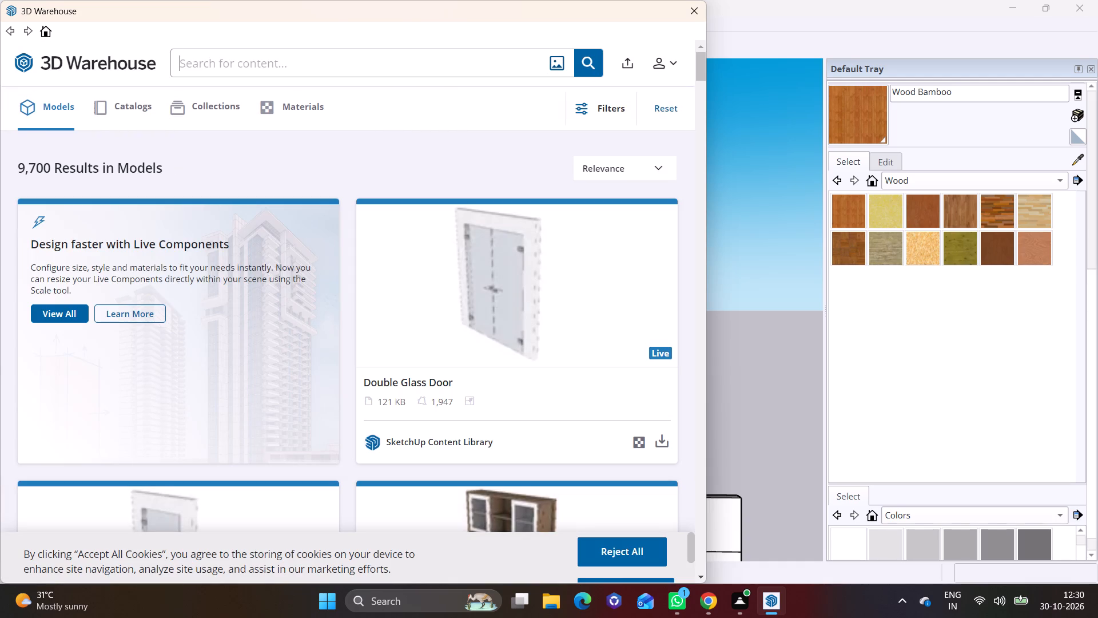
{"action": "left_click", "coordinate": [381, 61]}
{"action": "type", "text": "GLASS RAILIN"}
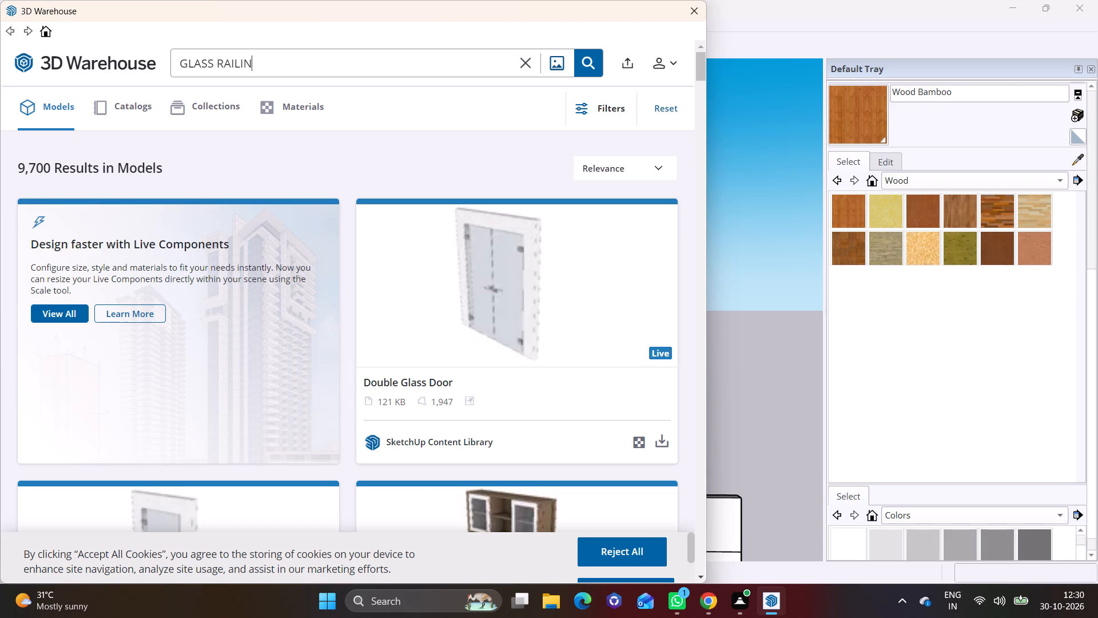
{"action": "type", "text": "H3"}
{"action": "key", "text": "BackSpace"}
{"action": "key", "text": "BackSpace"}
{"action": "key", "text": "g"}
{"action": "key", "text": "Return"}
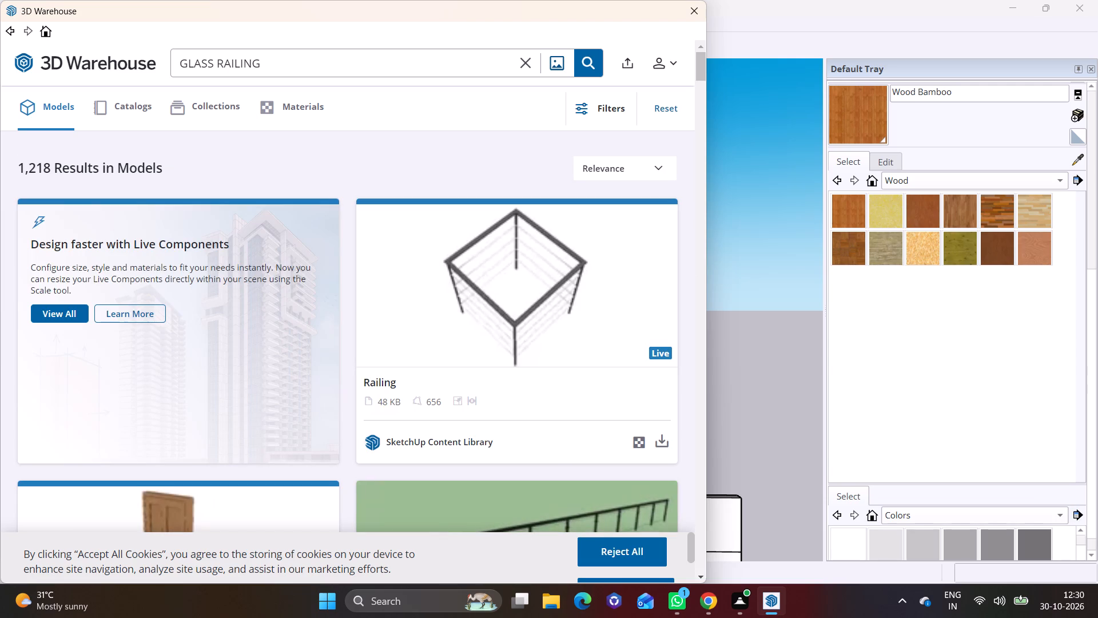
Load the 130 KB Glass Railing model from the results into the model and place it on the open ground beside the house.
{"action": "scroll", "coordinate": [555, 232], "scroll_direction": "down", "scroll_amount": 3}
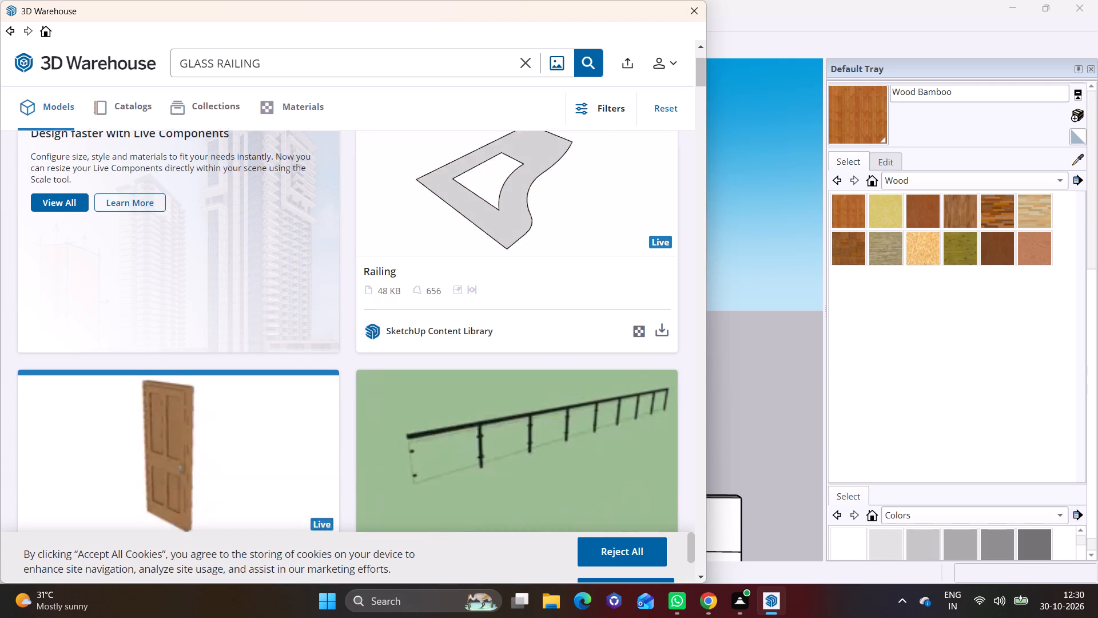
{"action": "scroll", "coordinate": [548, 255], "scroll_direction": "down", "scroll_amount": 5}
{"action": "scroll", "coordinate": [524, 385], "scroll_direction": "down", "scroll_amount": 2}
{"action": "left_click", "coordinate": [327, 294]}
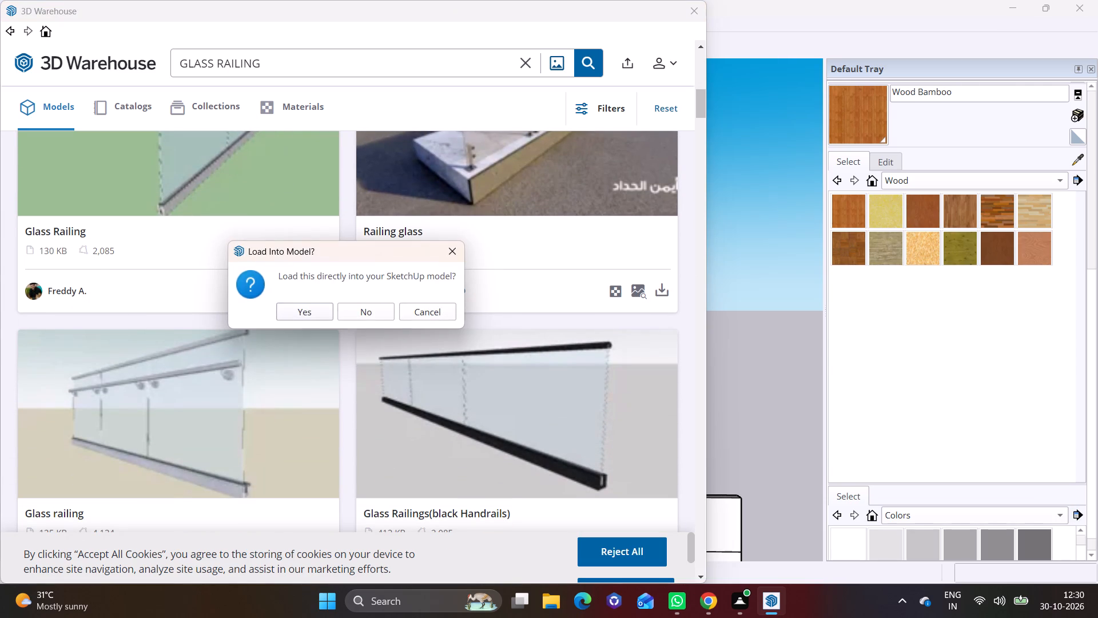
{"action": "left_click", "coordinate": [311, 314]}
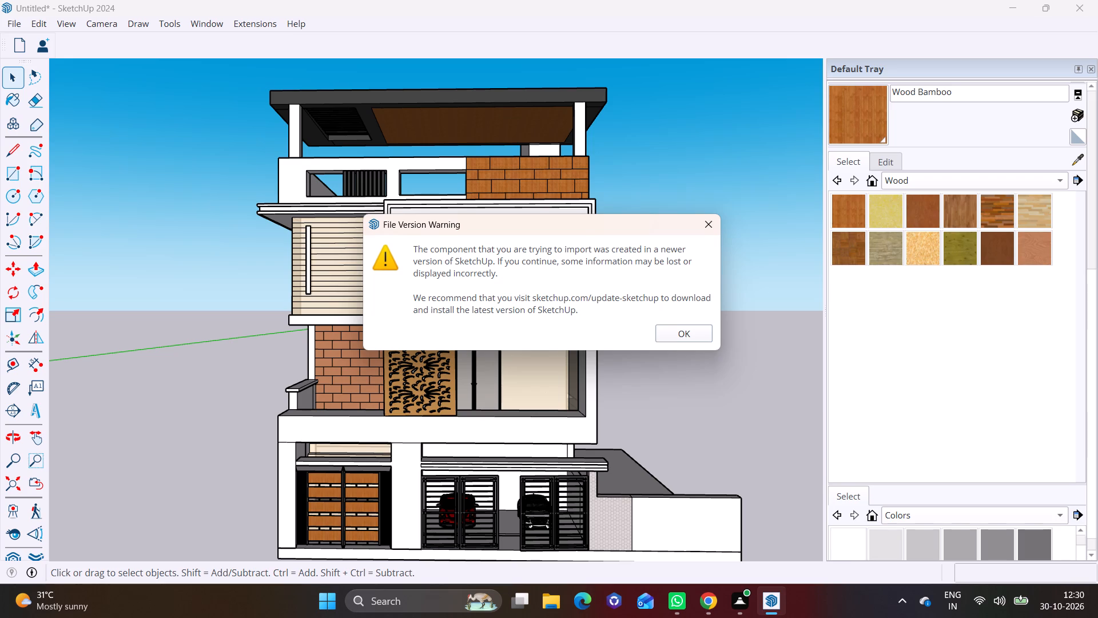
{"action": "left_click", "coordinate": [686, 333]}
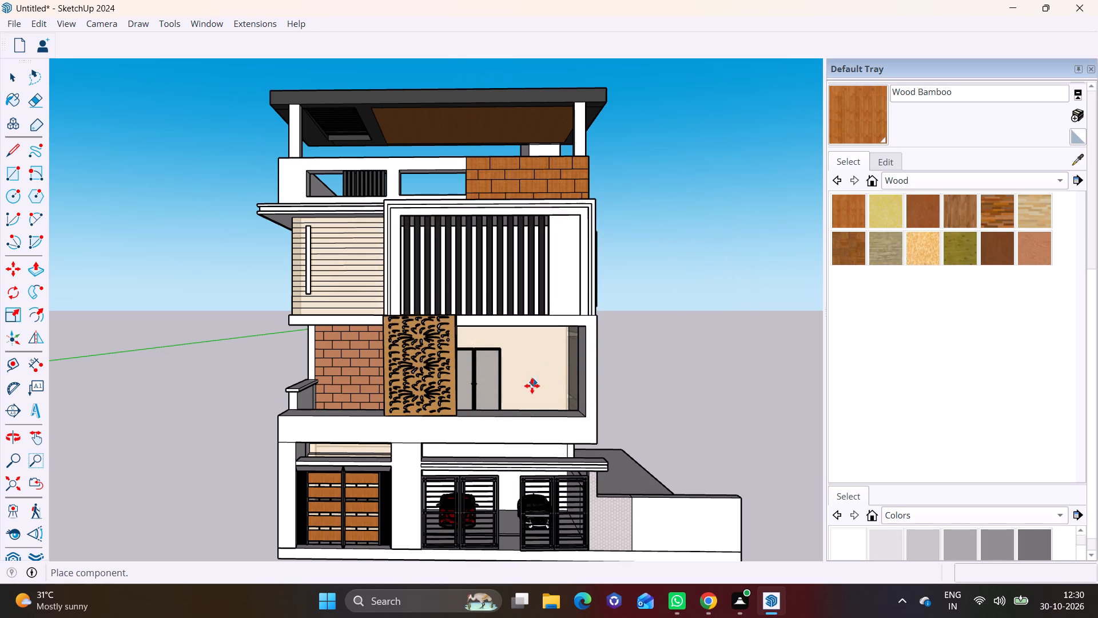
{"action": "scroll", "coordinate": [534, 409], "scroll_direction": "down", "scroll_amount": 3}
{"action": "scroll", "coordinate": [743, 416], "scroll_direction": "down", "scroll_amount": 4}
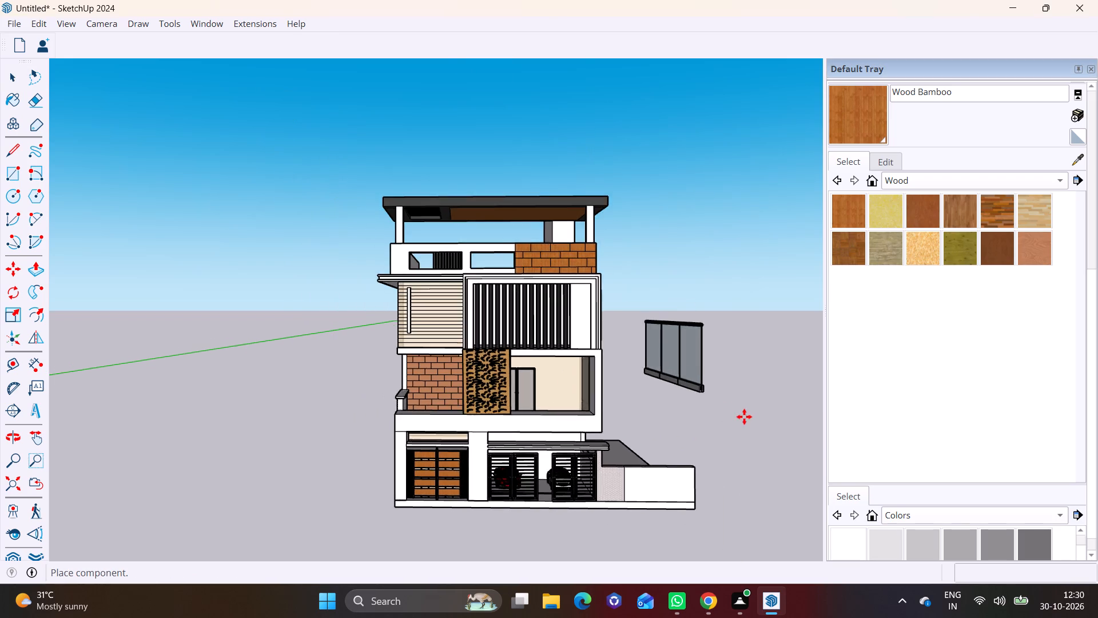
{"action": "scroll", "coordinate": [744, 417], "scroll_direction": "down", "scroll_amount": 6}
{"action": "left_click", "coordinate": [314, 475]}
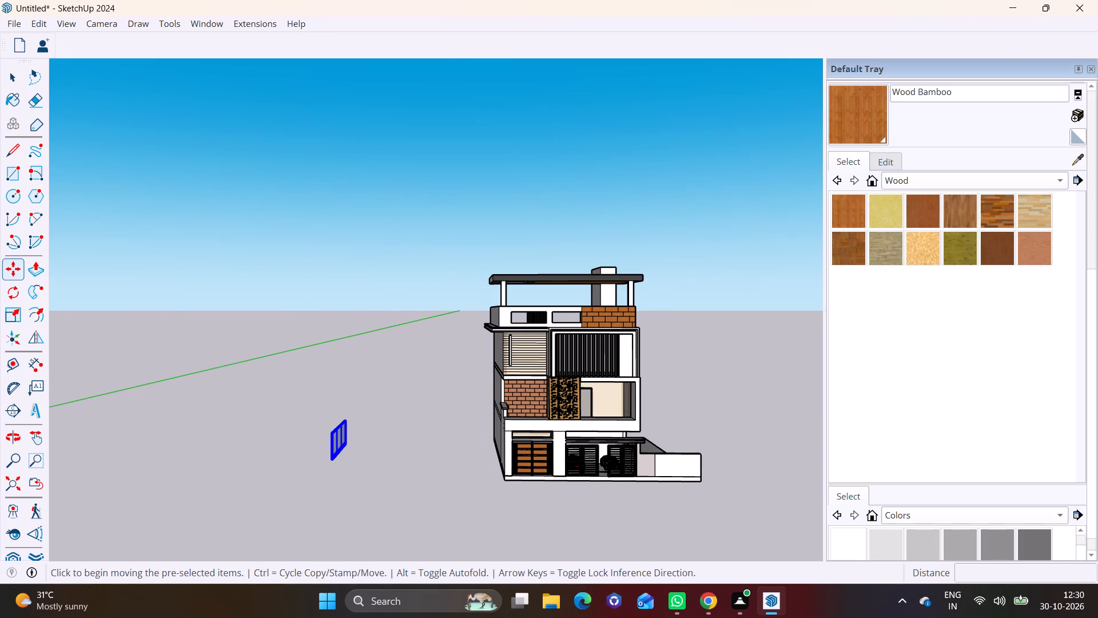
Rotate the glass railing 90 degrees in the horizontal plane so that it runs parallel to the front facade.
{"action": "left_click", "coordinate": [14, 295]}
{"action": "middle_click_drag", "start_coordinate": [417, 398], "coordinate": [432, 524]}
{"action": "scroll", "coordinate": [432, 524], "scroll_direction": "down", "scroll_amount": 1}
{"action": "scroll", "coordinate": [431, 477], "scroll_direction": "down", "scroll_amount": 7}
{"action": "middle_click_drag", "start_coordinate": [448, 542], "coordinate": [436, 399], "text": "shift"}
{"action": "left_click", "coordinate": [463, 423]}
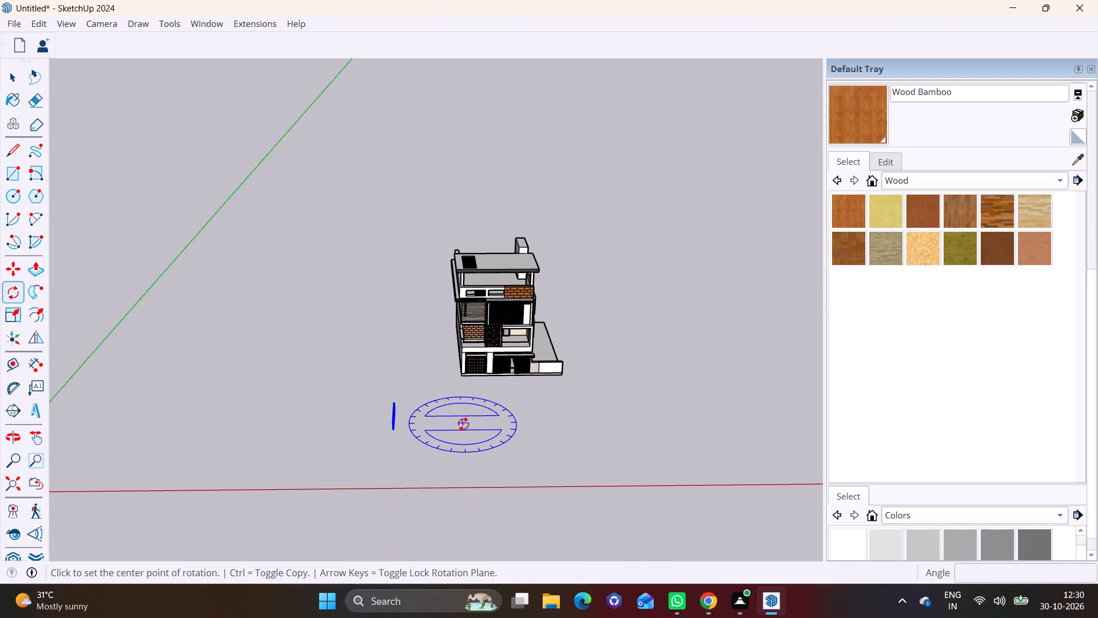
{"action": "left_click", "coordinate": [530, 426]}
{"action": "left_click", "coordinate": [468, 461]}
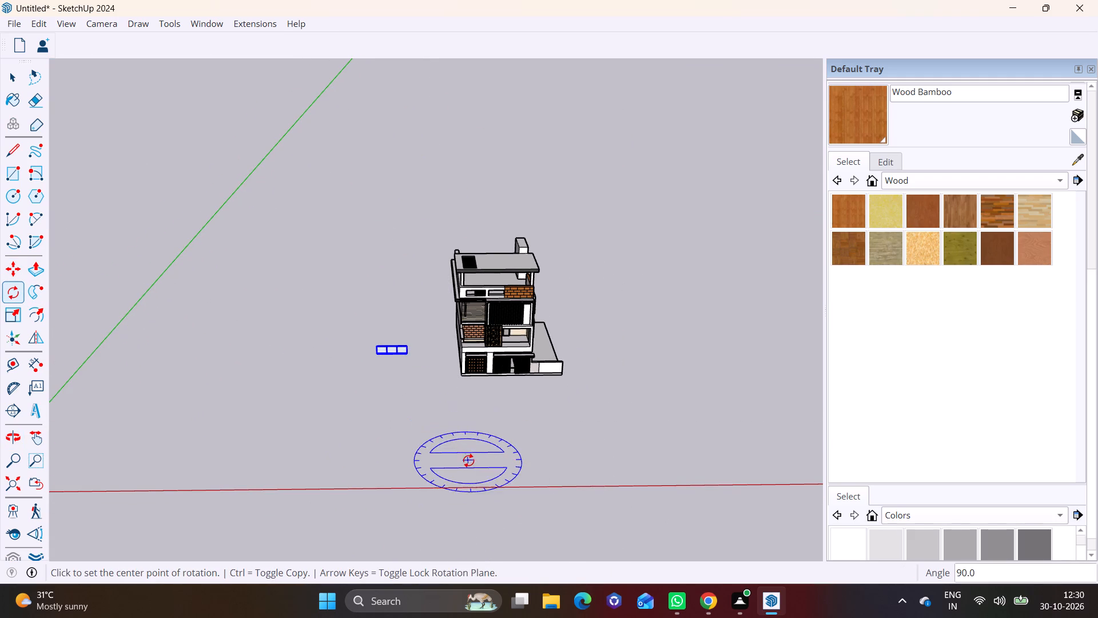
Move the glass railing about 56' 3" by its lower corner onto the front edge of the balcony with the glass door.
{"action": "key", "text": "m"}
{"action": "left_click", "coordinate": [408, 358]}
{"action": "scroll", "coordinate": [580, 342], "scroll_direction": "up", "scroll_amount": 6}
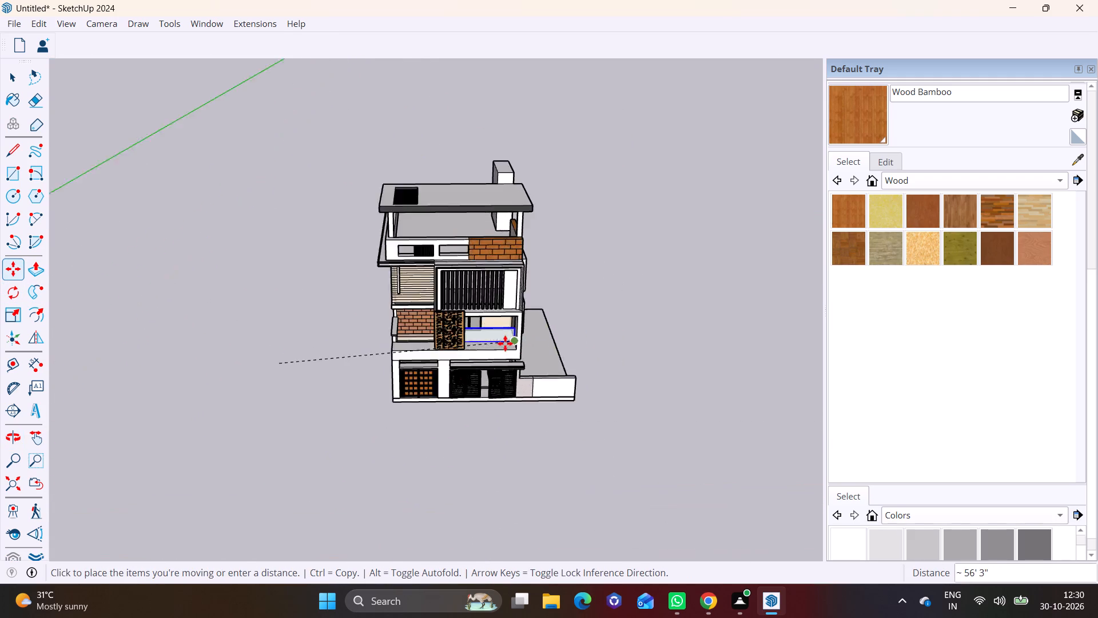
{"action": "scroll", "coordinate": [505, 343], "scroll_direction": "up", "scroll_amount": 9}
{"action": "middle_click_drag", "start_coordinate": [502, 365], "coordinate": [504, 311]}
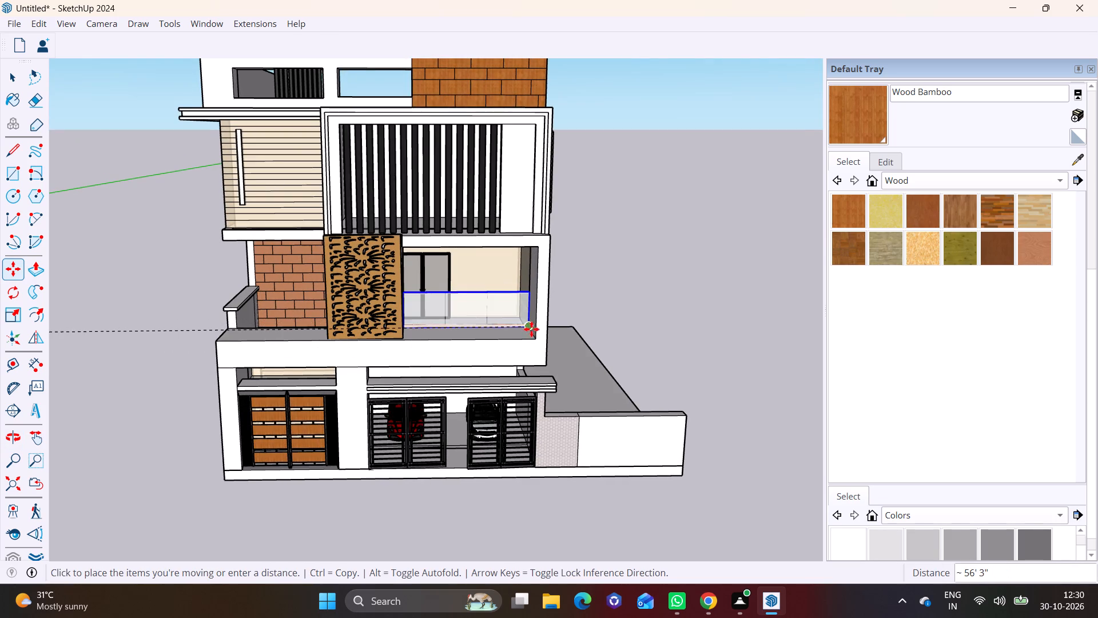
{"action": "left_click", "coordinate": [539, 338]}
Move the glass railing about 4 13/16" so its lower end corner meets the base of the patterned screen.
{"action": "scroll", "coordinate": [483, 338], "scroll_direction": "up", "scroll_amount": 10}
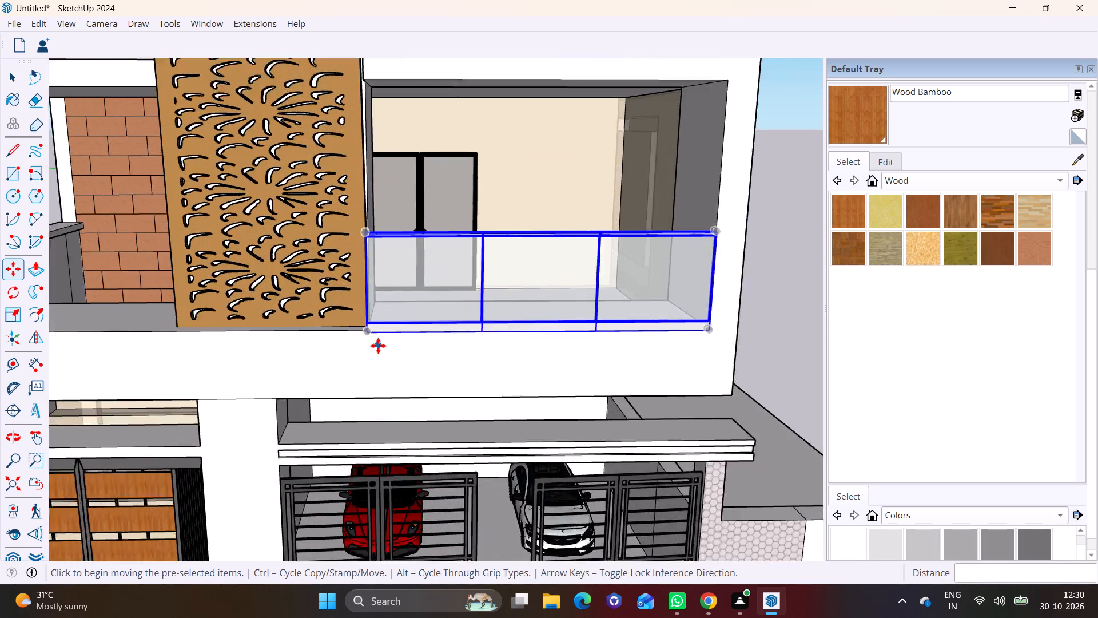
{"action": "middle_click_drag", "start_coordinate": [380, 338], "coordinate": [514, 321]}
{"action": "left_click", "coordinate": [514, 310]}
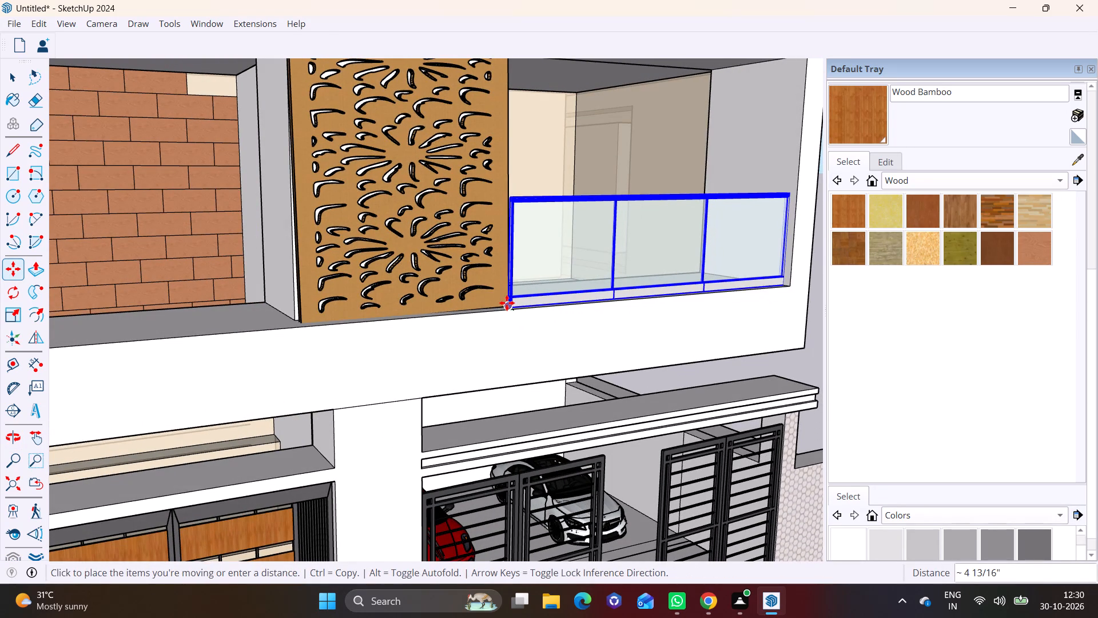
{"action": "left_click", "coordinate": [507, 303]}
{"action": "middle_click_drag", "start_coordinate": [552, 316], "coordinate": [245, 326]}
{"action": "scroll", "coordinate": [304, 326], "scroll_direction": "down", "scroll_amount": 5}
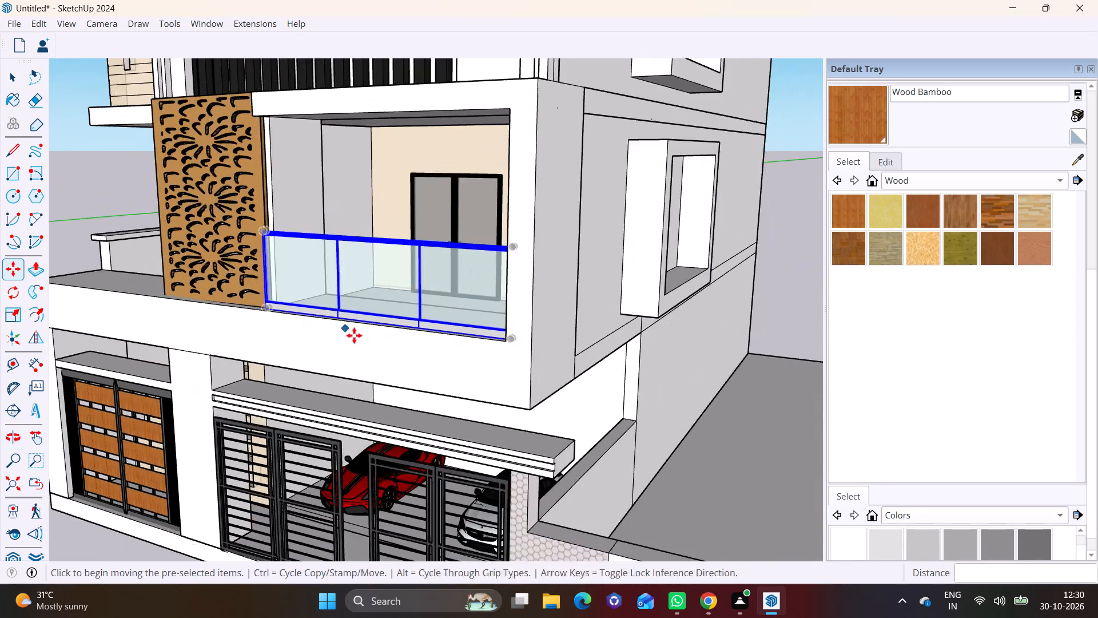
{"action": "scroll", "coordinate": [354, 335], "scroll_direction": "down", "scroll_amount": 2}
{"action": "key", "text": "space"}
{"action": "left_click", "coordinate": [679, 415]}
{"action": "scroll", "coordinate": [540, 408], "scroll_direction": "down", "scroll_amount": 4}
{"action": "middle_click_drag", "start_coordinate": [535, 405], "coordinate": [615, 391]}
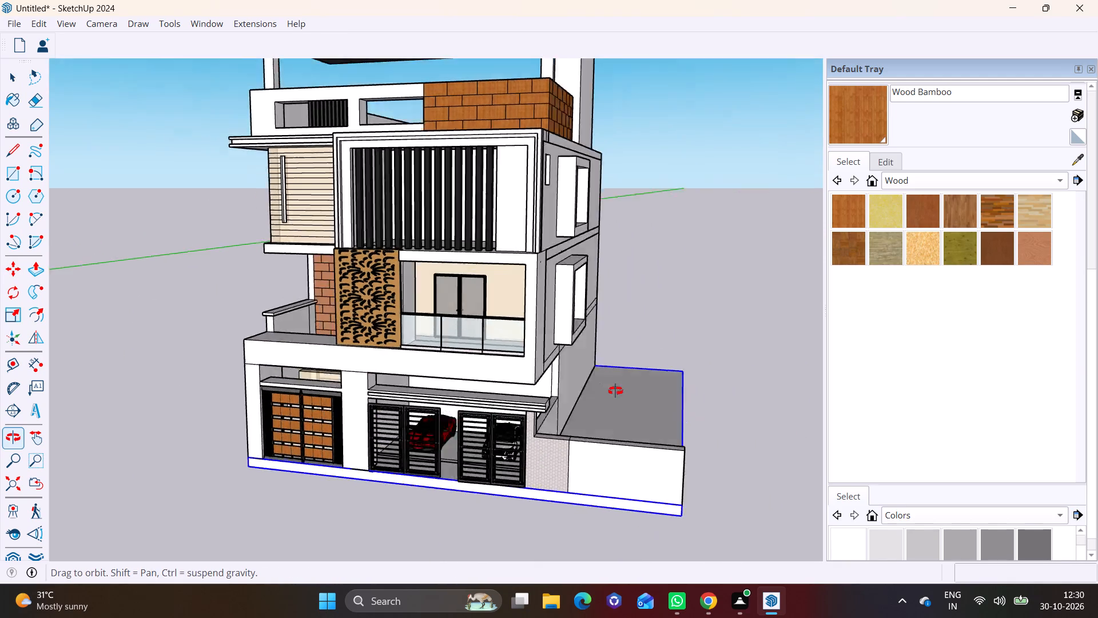
Examine the front elevation with the fitted balcony railing from several angles and distances.
{"action": "middle_click_drag", "start_coordinate": [615, 391], "coordinate": [697, 340]}
{"action": "scroll", "coordinate": [697, 340], "scroll_direction": "down", "scroll_amount": 1}
{"action": "scroll", "coordinate": [526, 281], "scroll_direction": "up", "scroll_amount": 1, "text": "shift"}
{"action": "middle_click_drag", "start_coordinate": [528, 294], "coordinate": [526, 308], "text": "shift"}
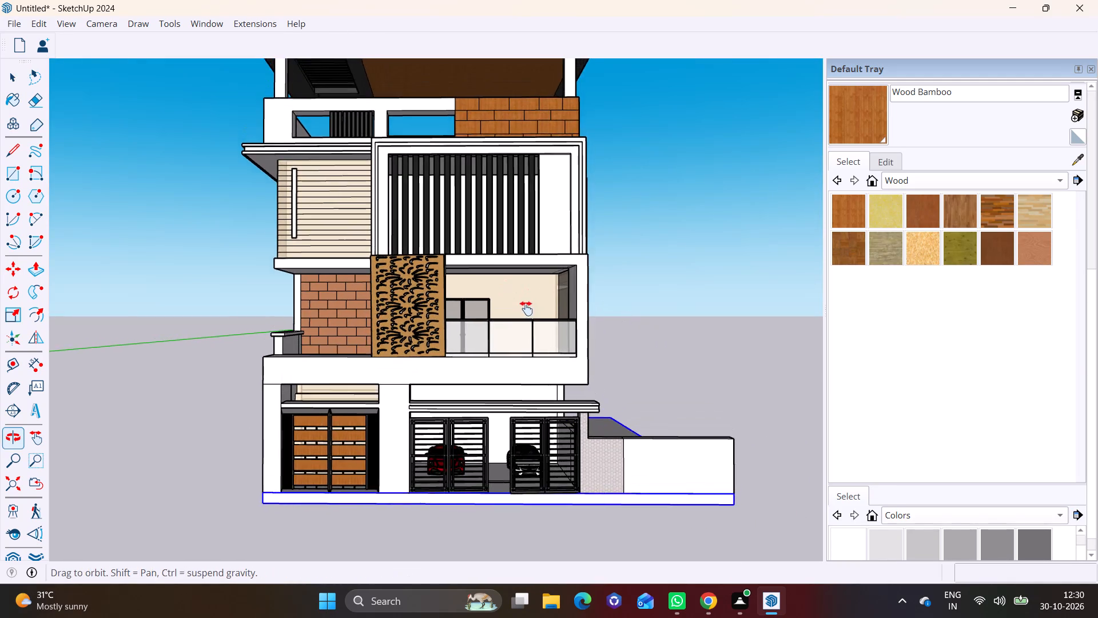
{"action": "middle_click_drag", "start_coordinate": [526, 308], "coordinate": [526, 340], "text": "shift"}
{"action": "middle_click_drag", "start_coordinate": [587, 387], "coordinate": [575, 382]}
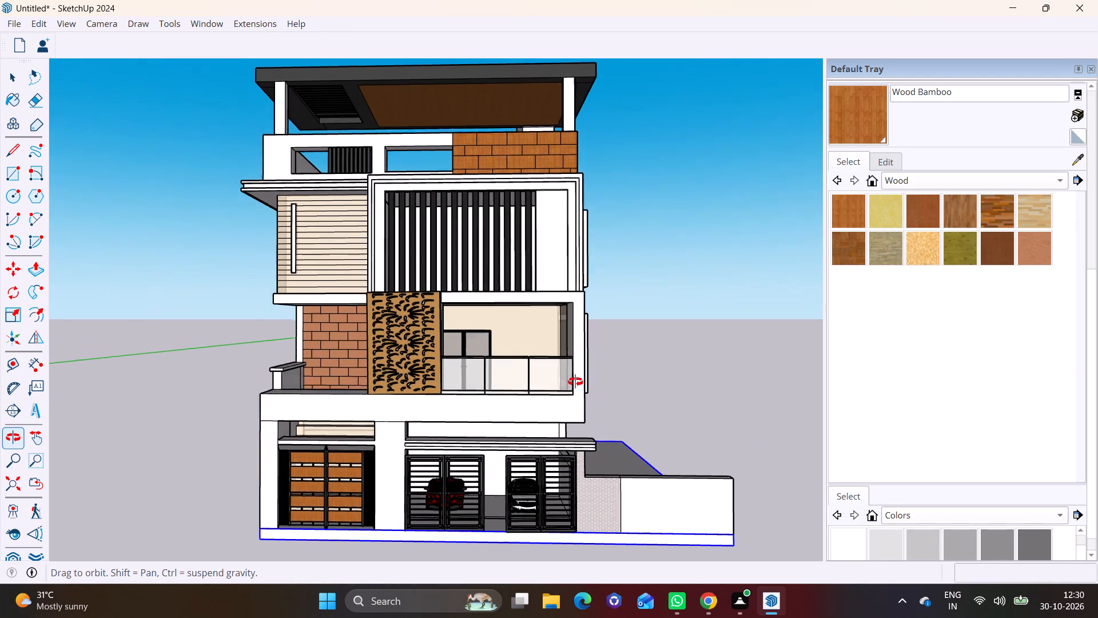
{"action": "middle_click_drag", "start_coordinate": [575, 382], "coordinate": [577, 379]}
{"action": "scroll", "coordinate": [565, 423], "scroll_direction": "up", "scroll_amount": 1}
{"action": "middle_click_drag", "start_coordinate": [592, 431], "coordinate": [595, 415]}
{"action": "scroll", "coordinate": [595, 418], "scroll_direction": "up", "scroll_amount": 1}
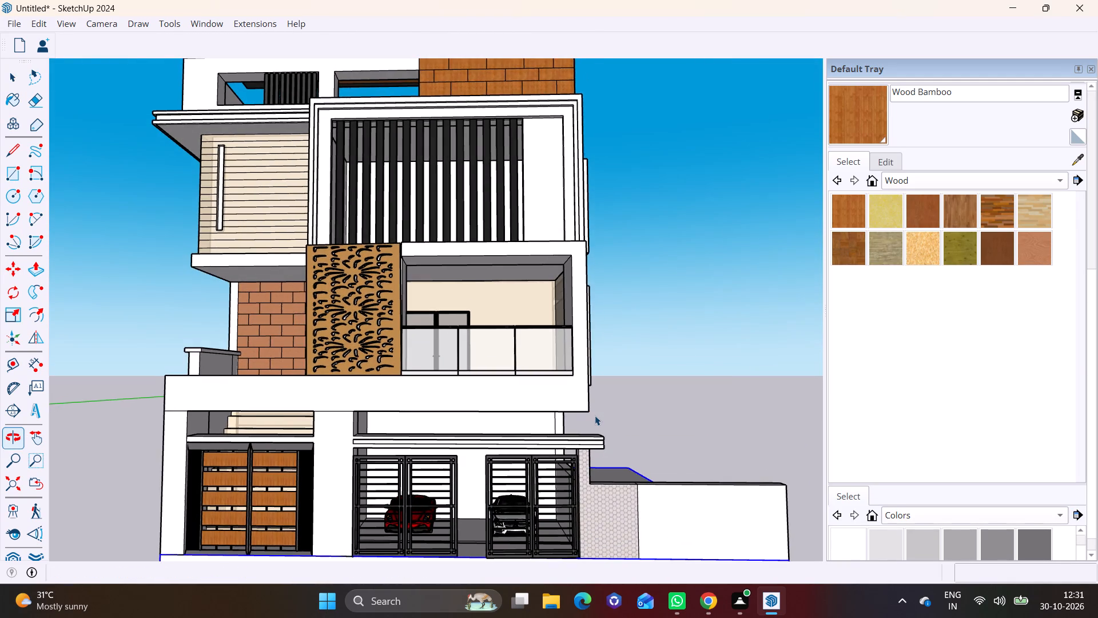
{"action": "scroll", "coordinate": [596, 418], "scroll_direction": "down", "scroll_amount": 4}
{"action": "middle_click_drag", "start_coordinate": [636, 434], "coordinate": [619, 342], "text": "shift"}
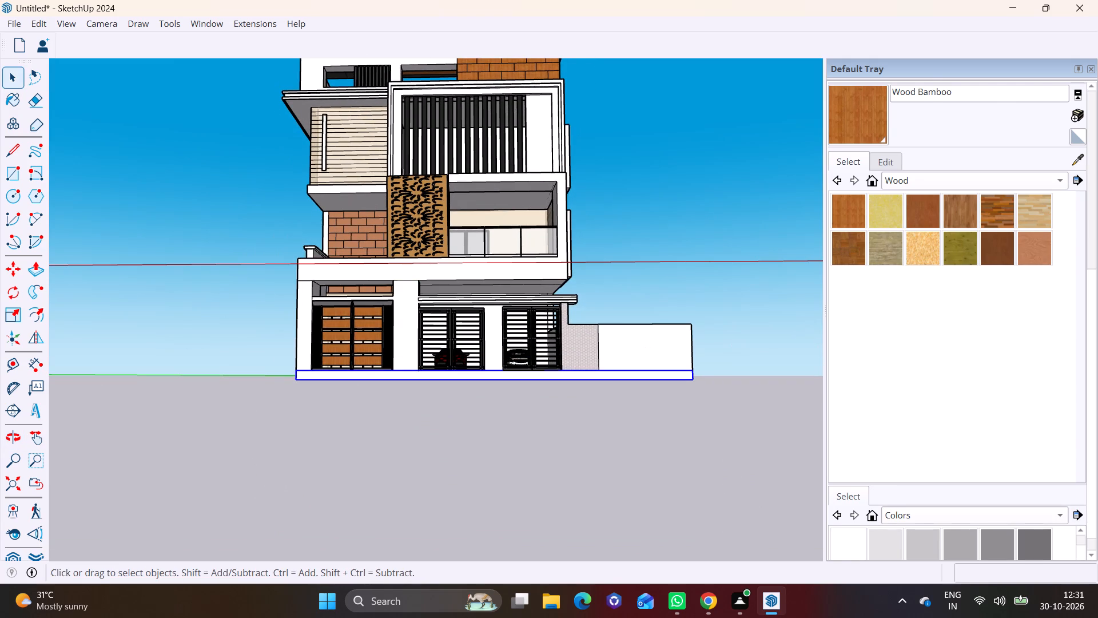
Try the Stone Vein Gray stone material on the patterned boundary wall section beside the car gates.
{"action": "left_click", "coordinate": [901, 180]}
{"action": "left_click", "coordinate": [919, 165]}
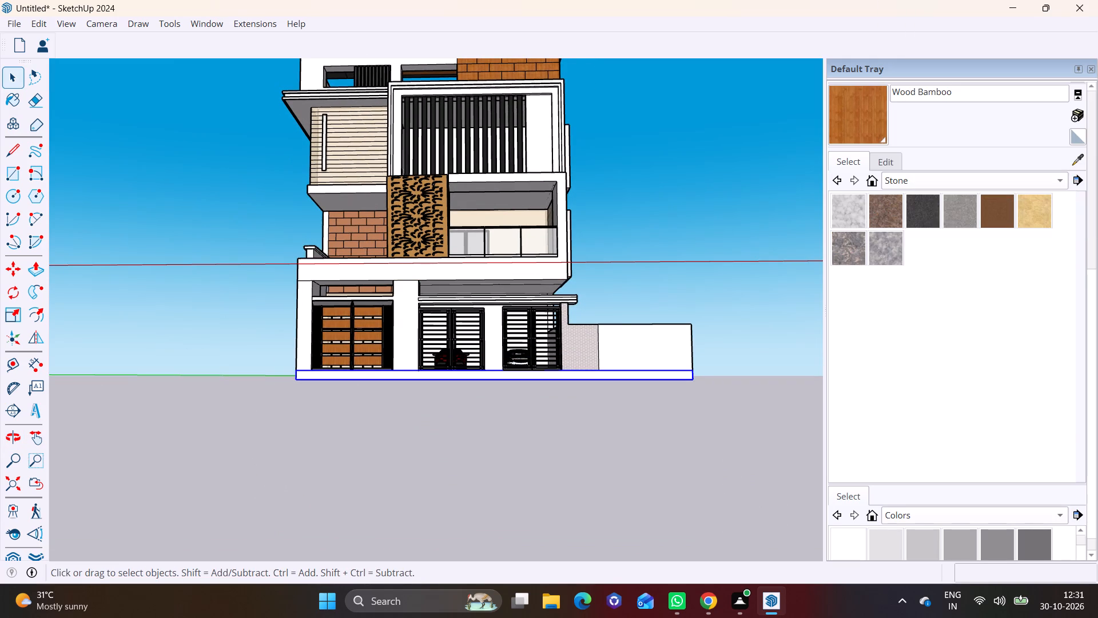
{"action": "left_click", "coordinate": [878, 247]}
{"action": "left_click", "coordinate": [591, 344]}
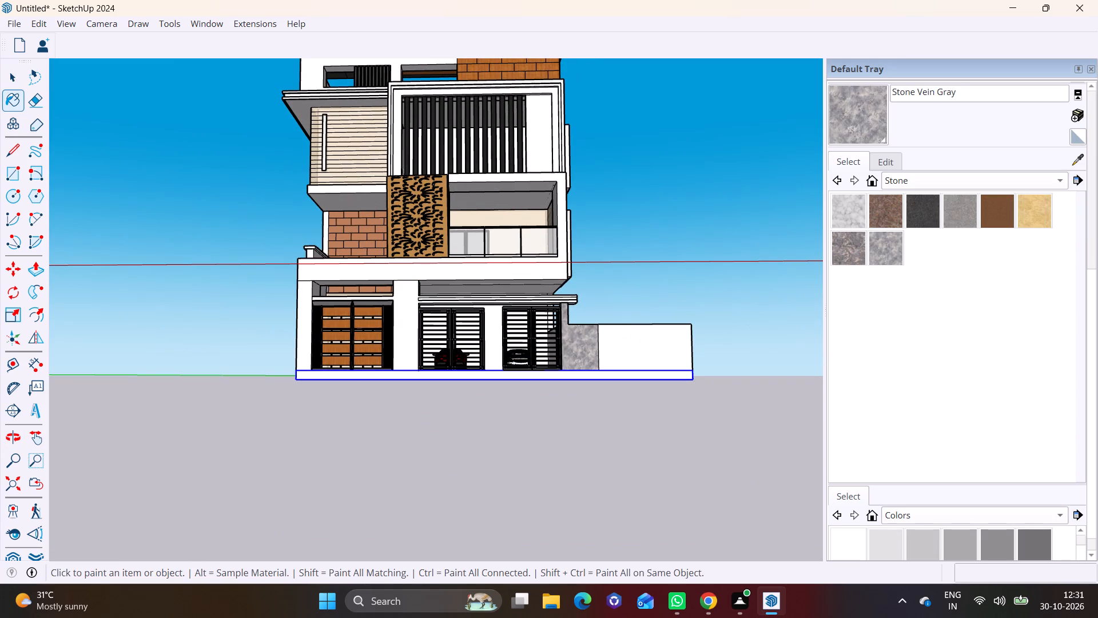
Paint the boundary wall section beside the car gates with the Granite Light Gray stone material.
{"action": "left_click", "coordinate": [849, 203]}
{"action": "left_click", "coordinate": [962, 213]}
{"action": "left_click", "coordinate": [573, 346]}
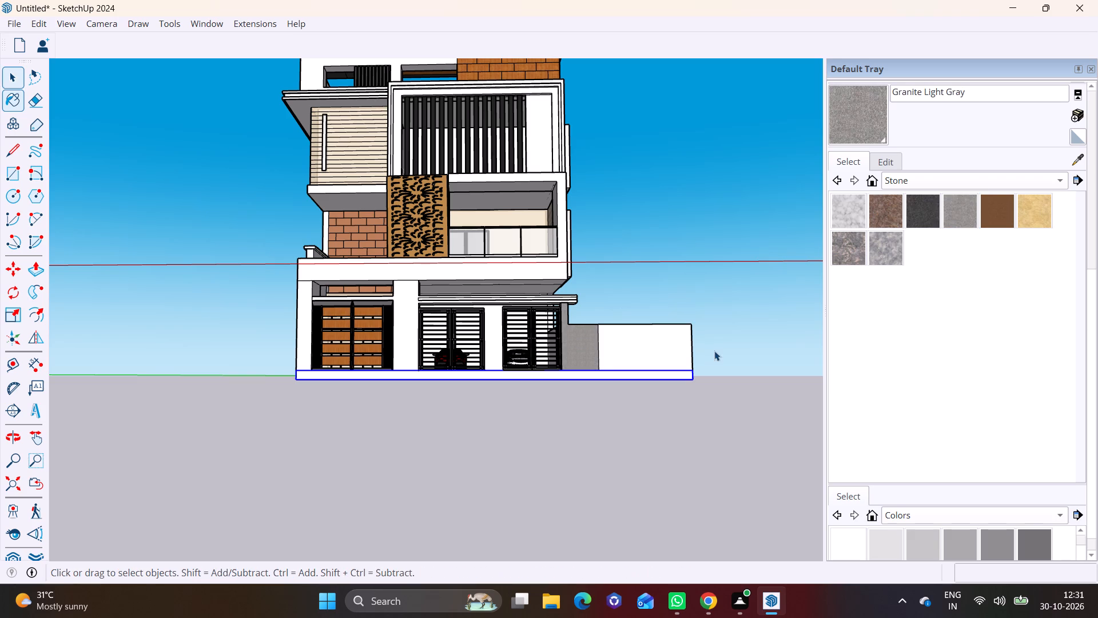
{"action": "key", "text": "space"}
{"action": "left_click", "coordinate": [714, 351]}
Paint the wide ground-floor pillar between the wooden gate and the car gates with Granite Light Gray.
{"action": "middle_click_drag", "start_coordinate": [590, 338], "coordinate": [584, 428]}
{"action": "scroll", "coordinate": [596, 359], "scroll_direction": "up", "scroll_amount": 3}
{"action": "middle_click_drag", "start_coordinate": [602, 352], "coordinate": [596, 331]}
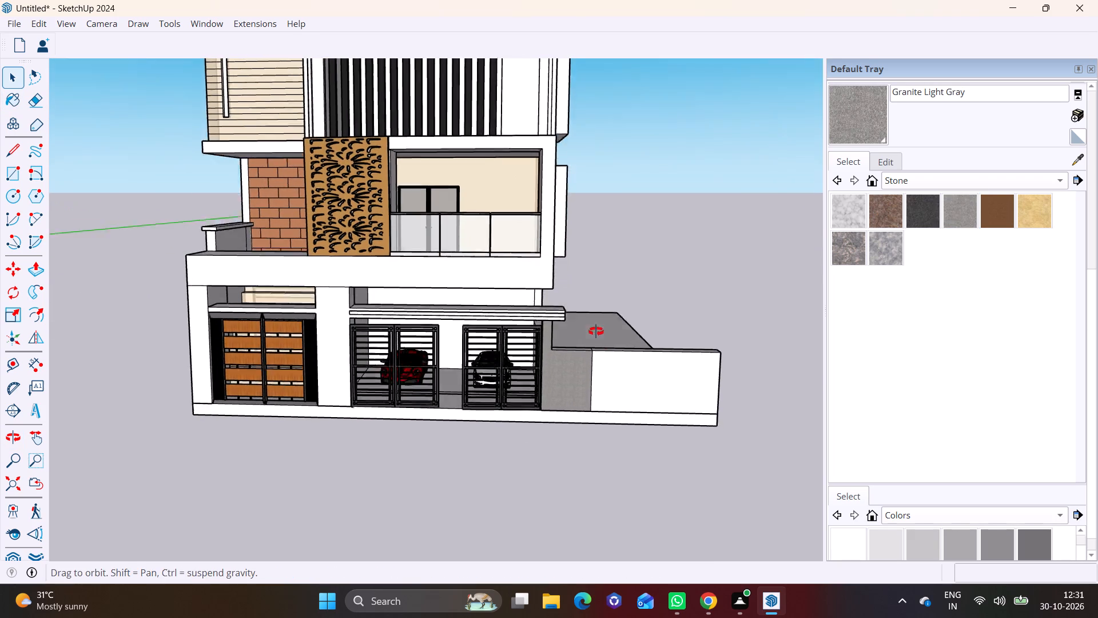
{"action": "middle_click_drag", "start_coordinate": [596, 331], "coordinate": [605, 298]}
{"action": "middle_click_drag", "start_coordinate": [389, 309], "coordinate": [518, 384], "text": "shift"}
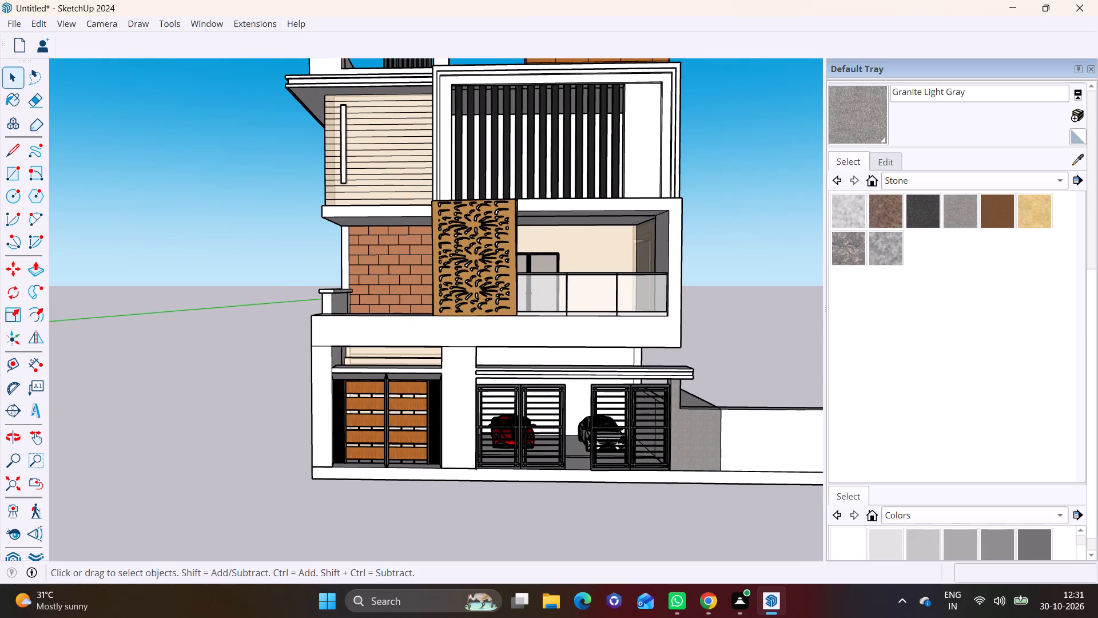
{"action": "left_click", "coordinate": [954, 212]}
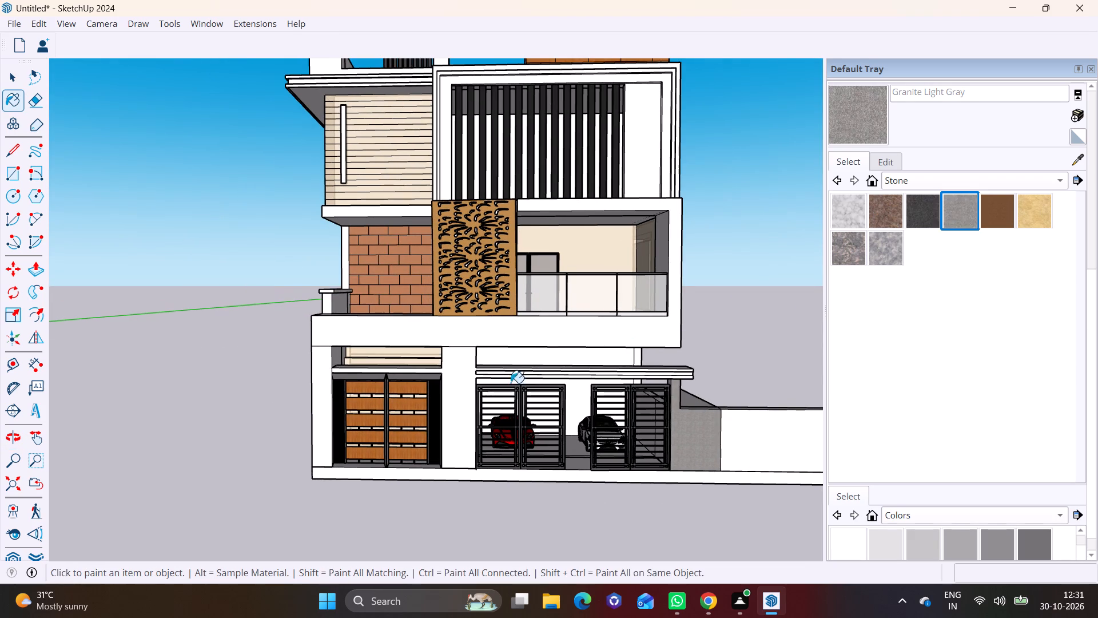
{"action": "left_click", "coordinate": [463, 390]}
{"action": "key", "text": "space"}
{"action": "left_click", "coordinate": [246, 391]}
Draw two parallel vertical rectangles, each about 4" wide and 7' 10" high, on the white end pillar beside the wooden gate.
{"action": "scroll", "coordinate": [258, 390], "scroll_direction": "down", "scroll_amount": 1}
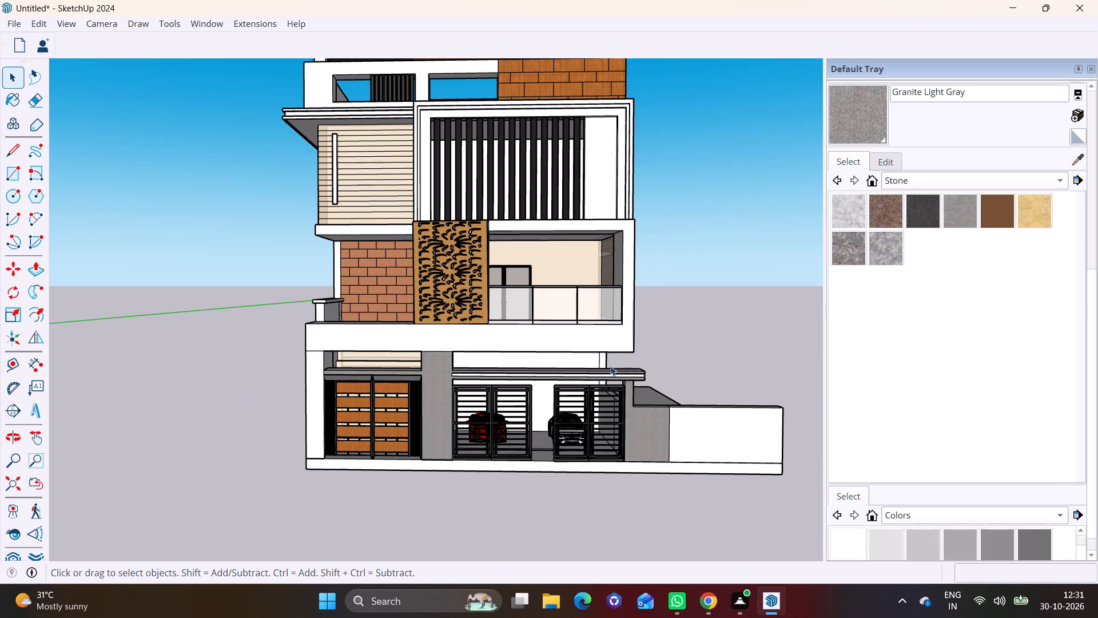
{"action": "middle_click_drag", "start_coordinate": [627, 358], "coordinate": [608, 390], "text": "shift"}
{"action": "scroll", "coordinate": [608, 390], "scroll_direction": "up", "scroll_amount": 6}
{"action": "middle_click_drag", "start_coordinate": [542, 399], "coordinate": [556, 391]}
{"action": "scroll", "coordinate": [556, 391], "scroll_direction": "down", "scroll_amount": 8}
{"action": "middle_click_drag", "start_coordinate": [543, 410], "coordinate": [653, 370], "text": "shift"}
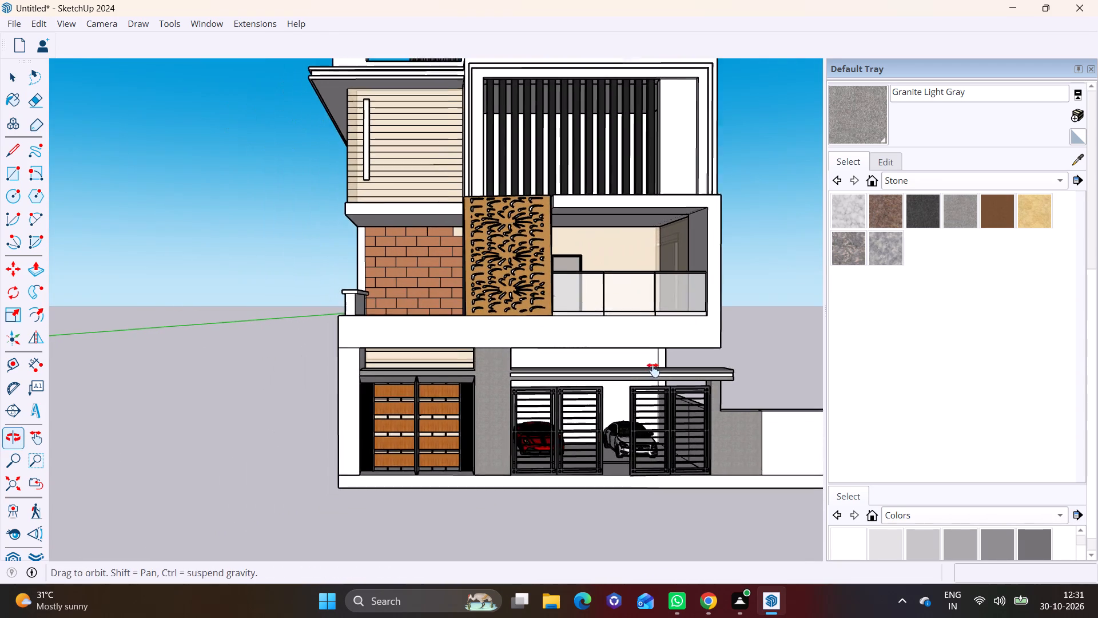
{"action": "middle_click_drag", "start_coordinate": [653, 370], "coordinate": [654, 370], "text": "shift"}
{"action": "scroll", "coordinate": [399, 430], "scroll_direction": "up", "scroll_amount": 4}
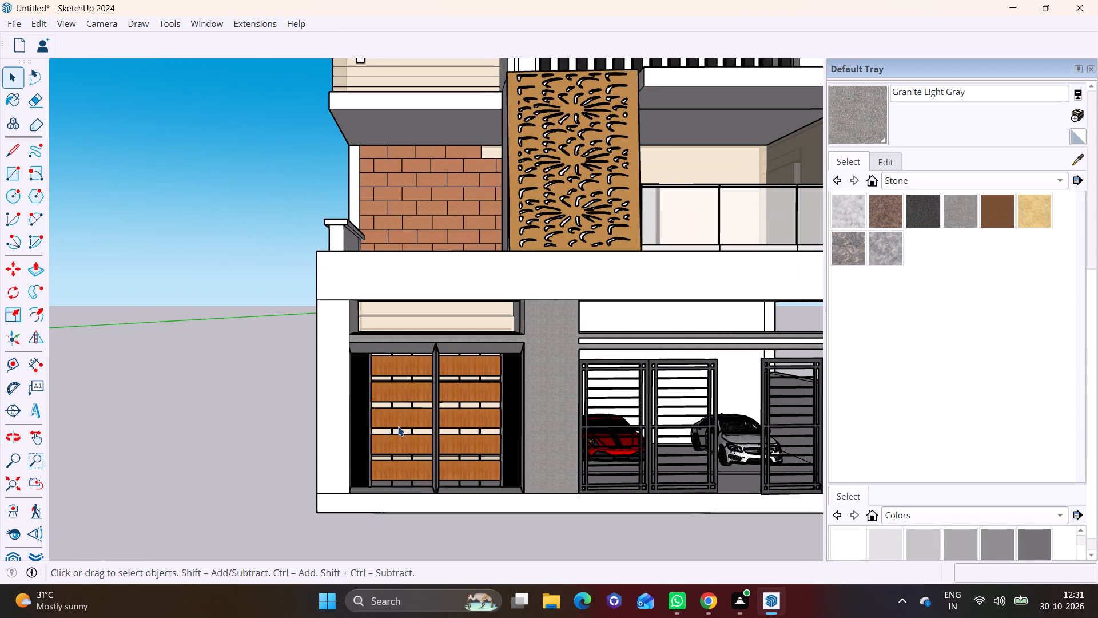
{"action": "middle_click_drag", "start_coordinate": [449, 437], "coordinate": [498, 430]}
{"action": "scroll", "coordinate": [392, 398], "scroll_direction": "up", "scroll_amount": 6}
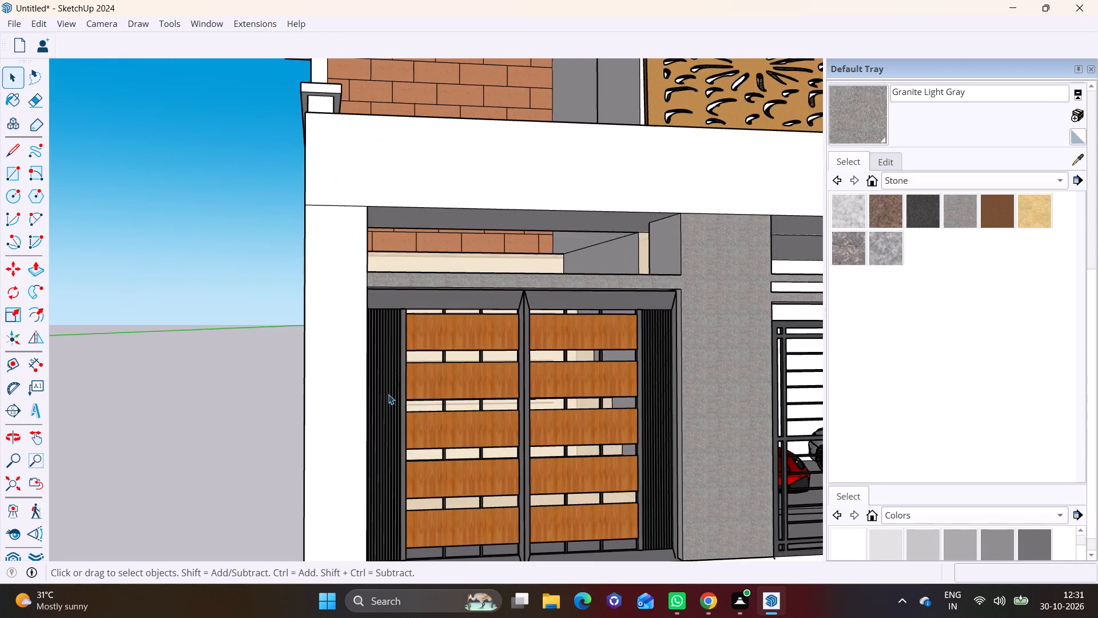
{"action": "middle_click_drag", "start_coordinate": [371, 387], "coordinate": [391, 336], "text": "shift"}
{"action": "middle_click_drag", "start_coordinate": [385, 331], "coordinate": [364, 328]}
{"action": "left_click", "coordinate": [11, 179]}
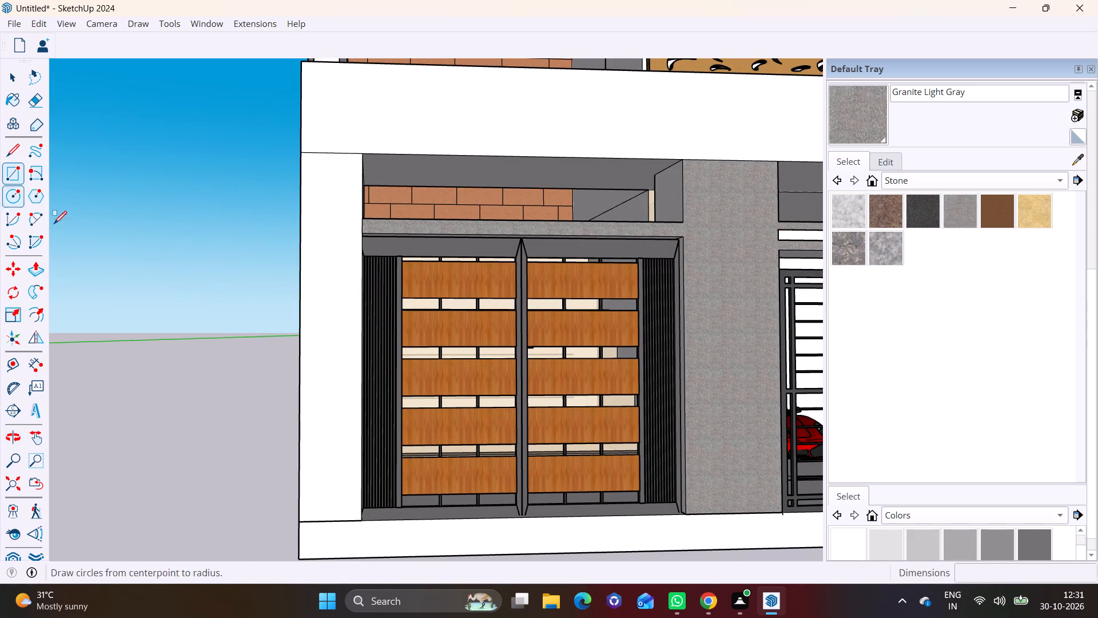
{"action": "left_click", "coordinate": [314, 486]}
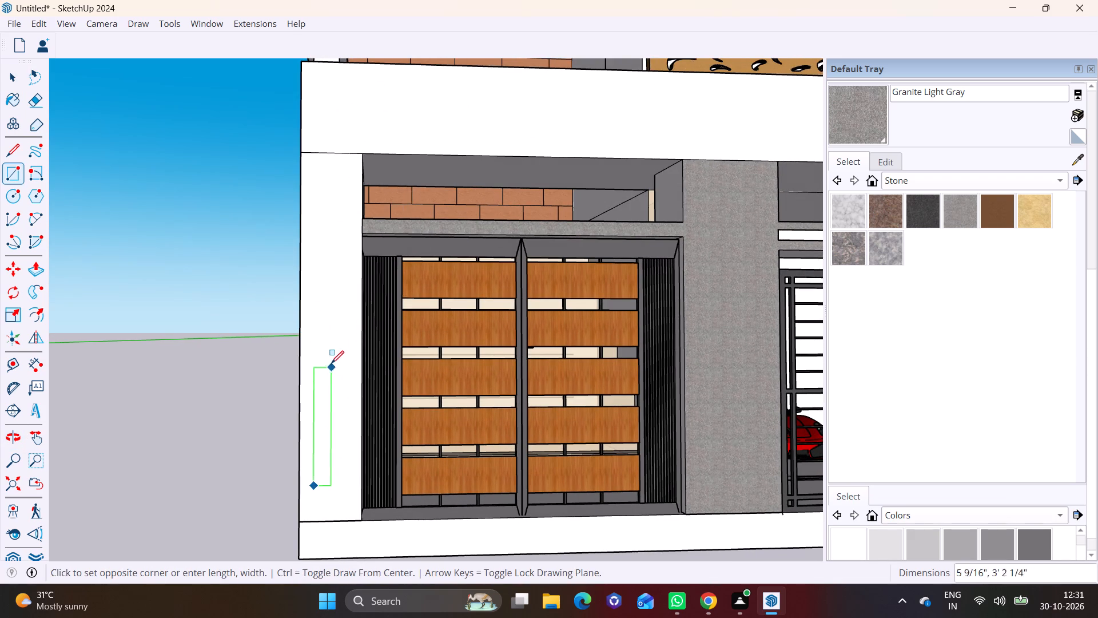
{"action": "left_click", "coordinate": [327, 198]}
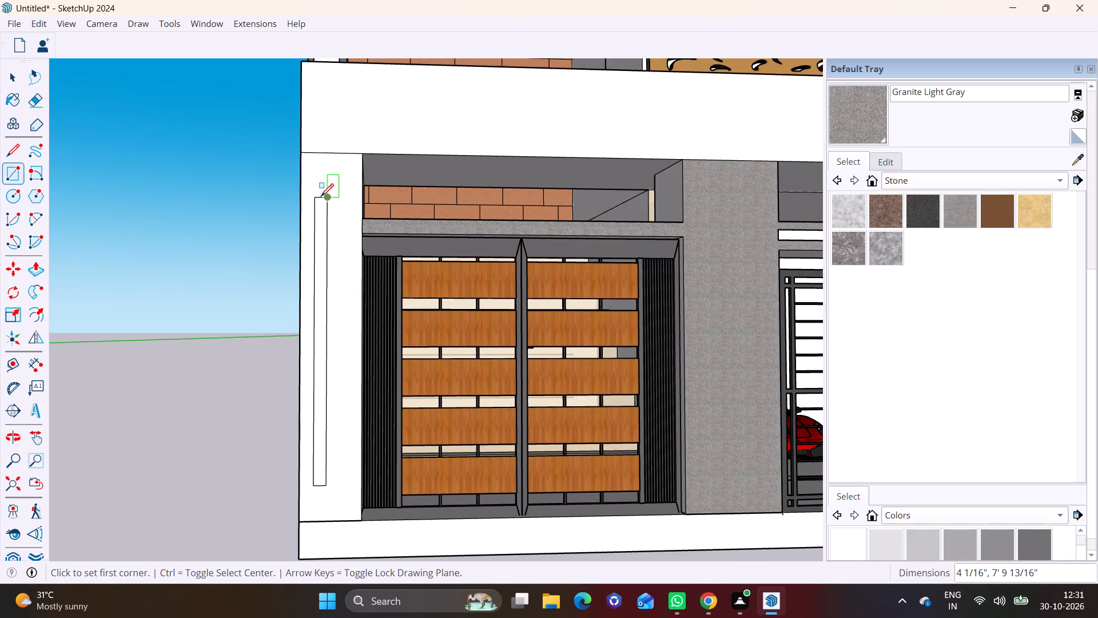
{"action": "left_click", "coordinate": [337, 197]}
{"action": "left_click", "coordinate": [348, 486]}
Push the outer vertical strip on the white end pillar slightly inward to form a recessed groove.
{"action": "scroll", "coordinate": [296, 393], "scroll_direction": "up", "scroll_amount": 4}
{"action": "middle_click_drag", "start_coordinate": [481, 426], "coordinate": [387, 448]}
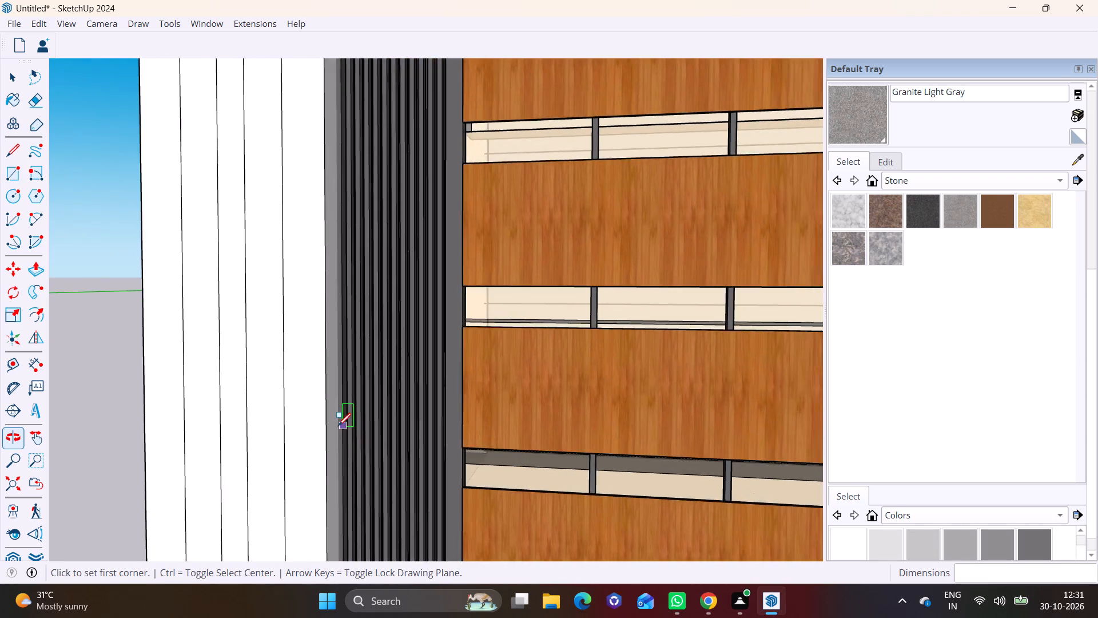
{"action": "scroll", "coordinate": [338, 426], "scroll_direction": "down", "scroll_amount": 11}
{"action": "middle_click_drag", "start_coordinate": [358, 427], "coordinate": [327, 417]}
{"action": "key", "text": "space"}
{"action": "left_click", "coordinate": [275, 393]}
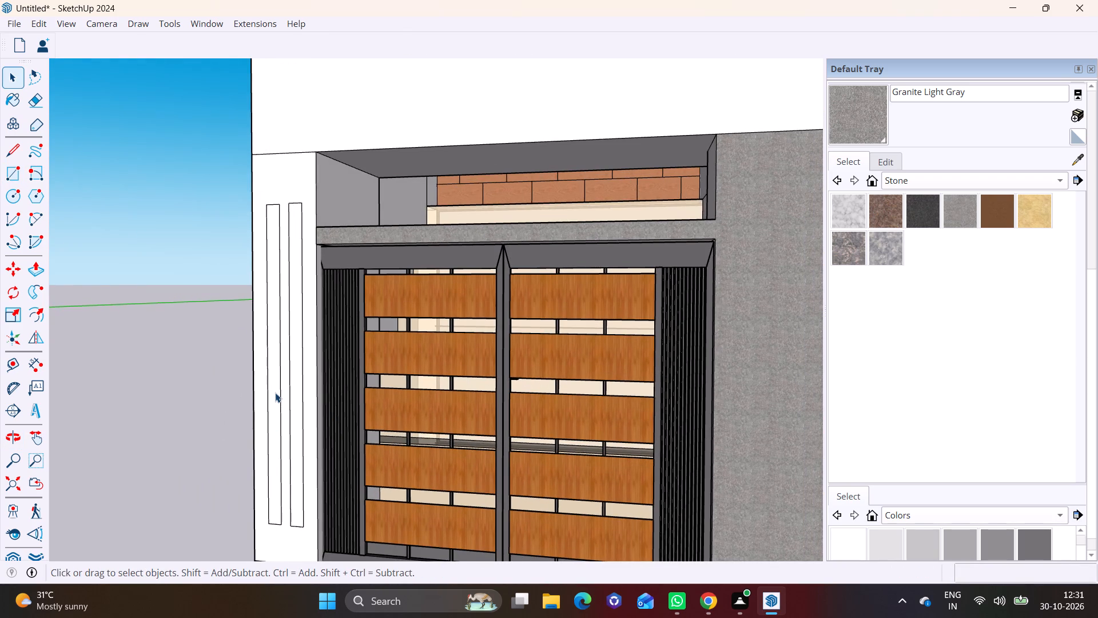
{"action": "scroll", "coordinate": [275, 391], "scroll_direction": "up", "scroll_amount": 3}
{"action": "left_click", "coordinate": [28, 259]}
{"action": "left_click", "coordinate": [267, 369]}
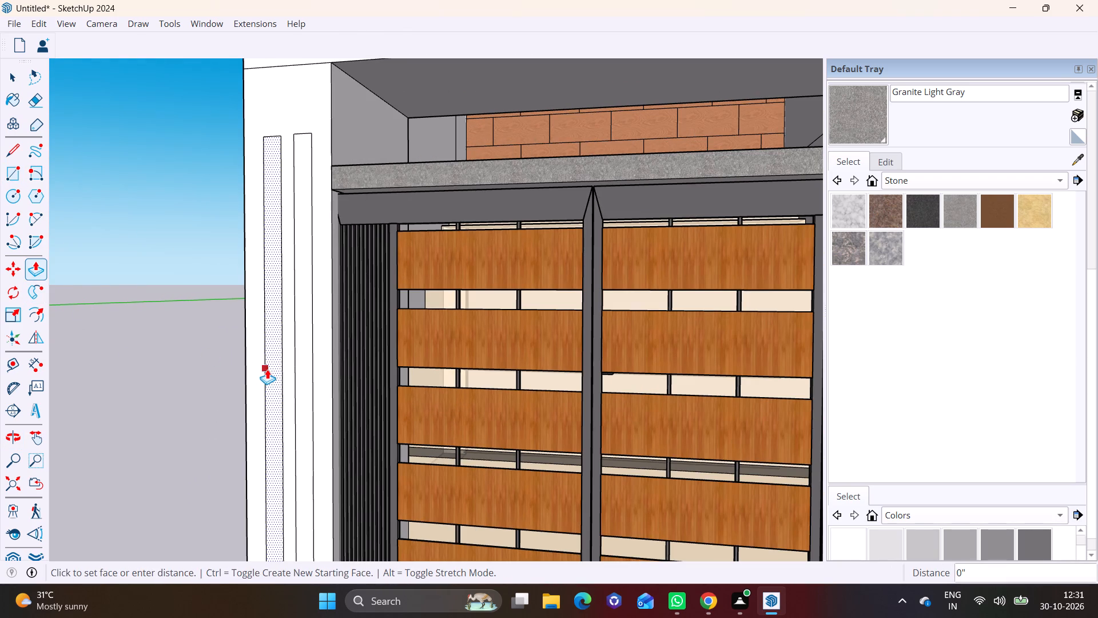
{"action": "left_click", "coordinate": [270, 361]}
{"action": "key", "text": "space"}
Push the strip nearer the wooden gate inward by the same depth as the first groove.
{"action": "left_click", "coordinate": [299, 363]}
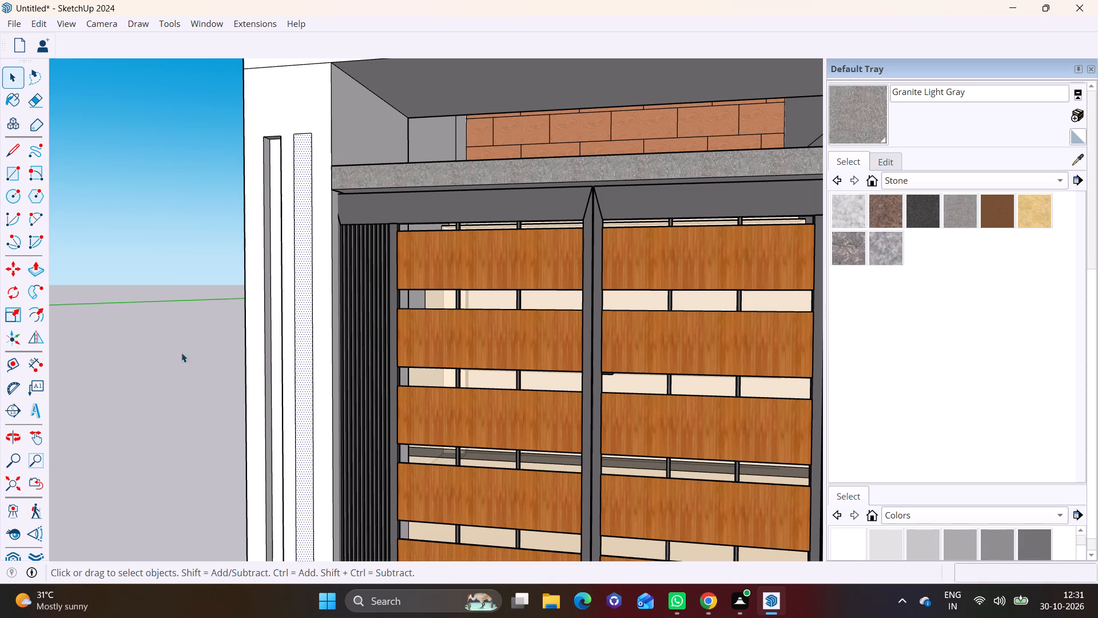
{"action": "left_click", "coordinate": [41, 272]}
{"action": "double_click", "coordinate": [307, 356]}
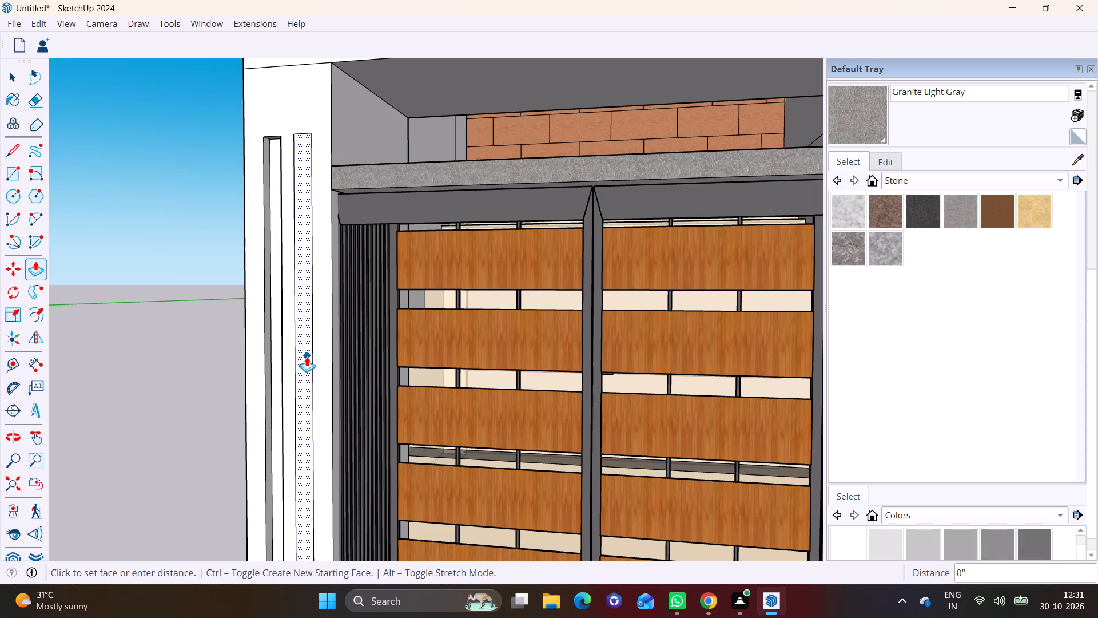
{"action": "key", "text": "space"}
{"action": "left_click", "coordinate": [212, 376]}
Examine the whole front elevation with the painted pillar and the new grooves.
{"action": "scroll", "coordinate": [212, 376], "scroll_direction": "down", "scroll_amount": 8}
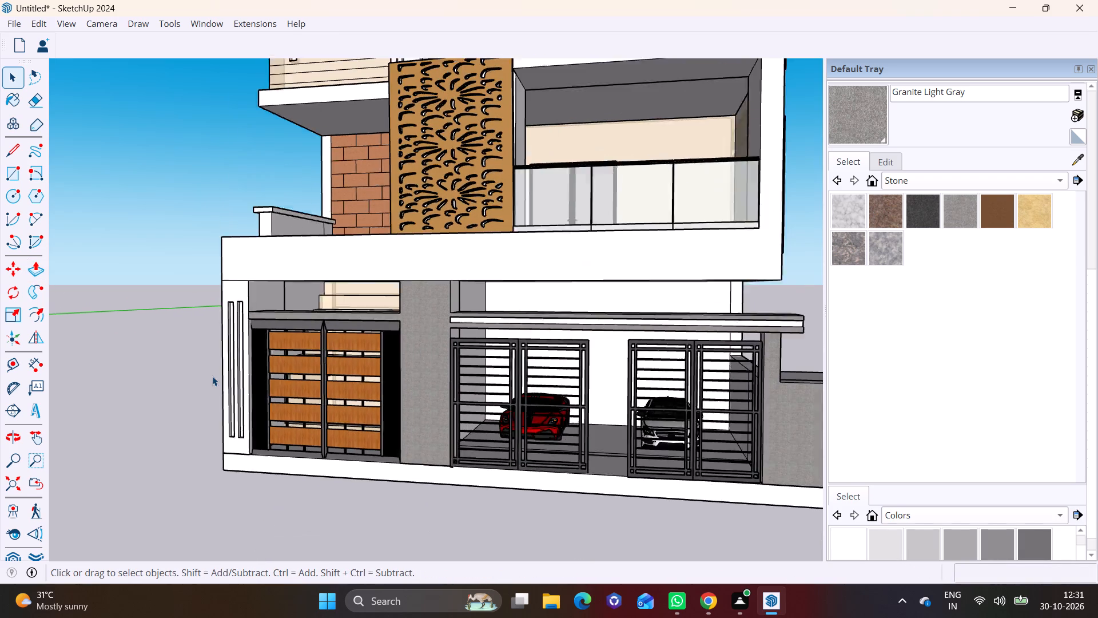
{"action": "scroll", "coordinate": [212, 376], "scroll_direction": "down", "scroll_amount": 1}
{"action": "middle_click_drag", "start_coordinate": [388, 381], "coordinate": [539, 382]}
{"action": "scroll", "coordinate": [531, 394], "scroll_direction": "down", "scroll_amount": 4}
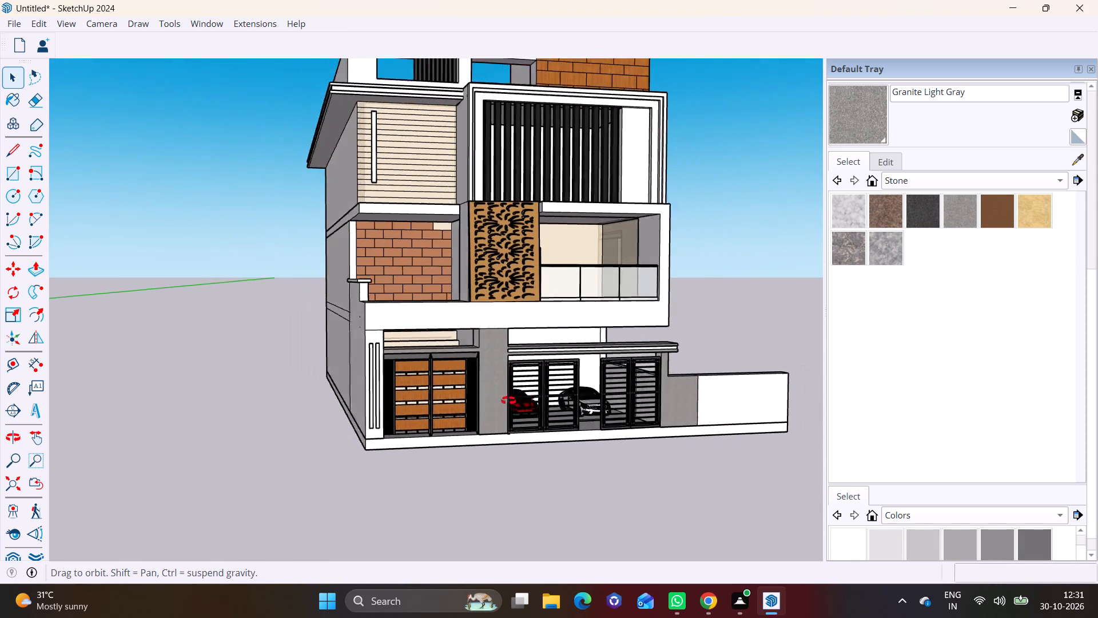
{"action": "middle_click_drag", "start_coordinate": [467, 422], "coordinate": [460, 360]}
{"action": "scroll", "coordinate": [462, 356], "scroll_direction": "down", "scroll_amount": 4}
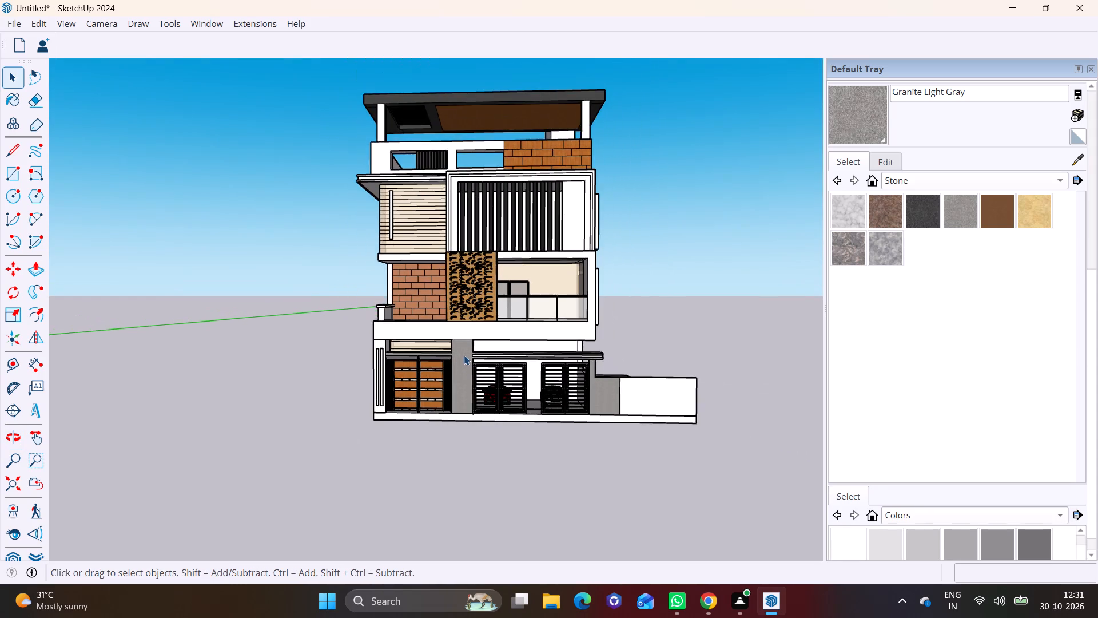
{"action": "middle_click_drag", "start_coordinate": [472, 354], "coordinate": [467, 458], "text": "shift"}
{"action": "scroll", "coordinate": [467, 458], "scroll_direction": "down", "scroll_amount": 2}
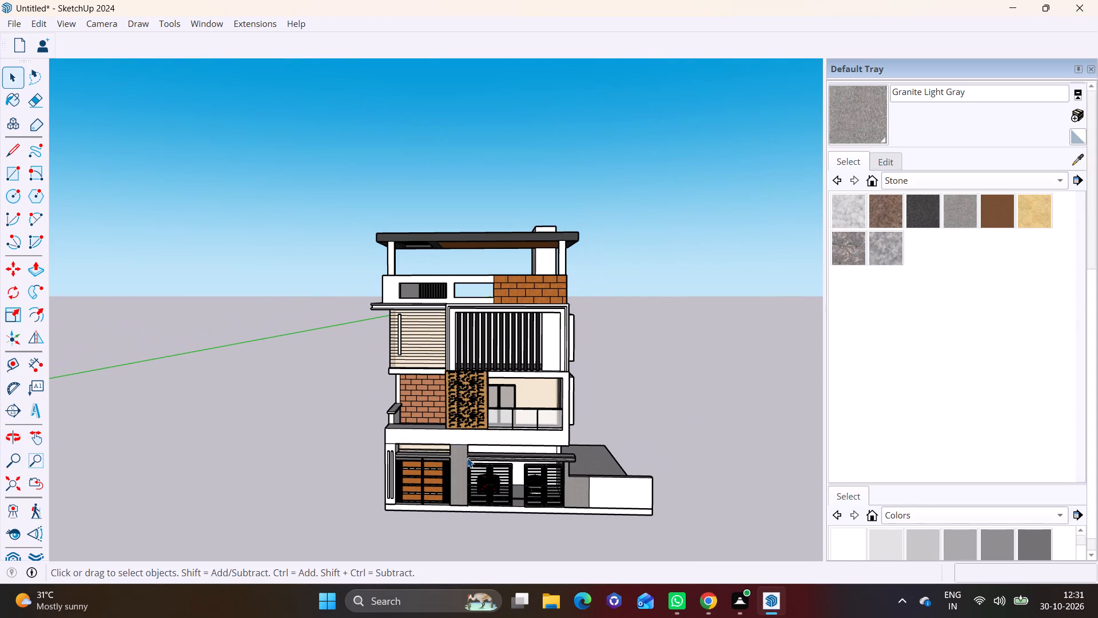
{"action": "middle_click_drag", "start_coordinate": [467, 458], "coordinate": [464, 410]}
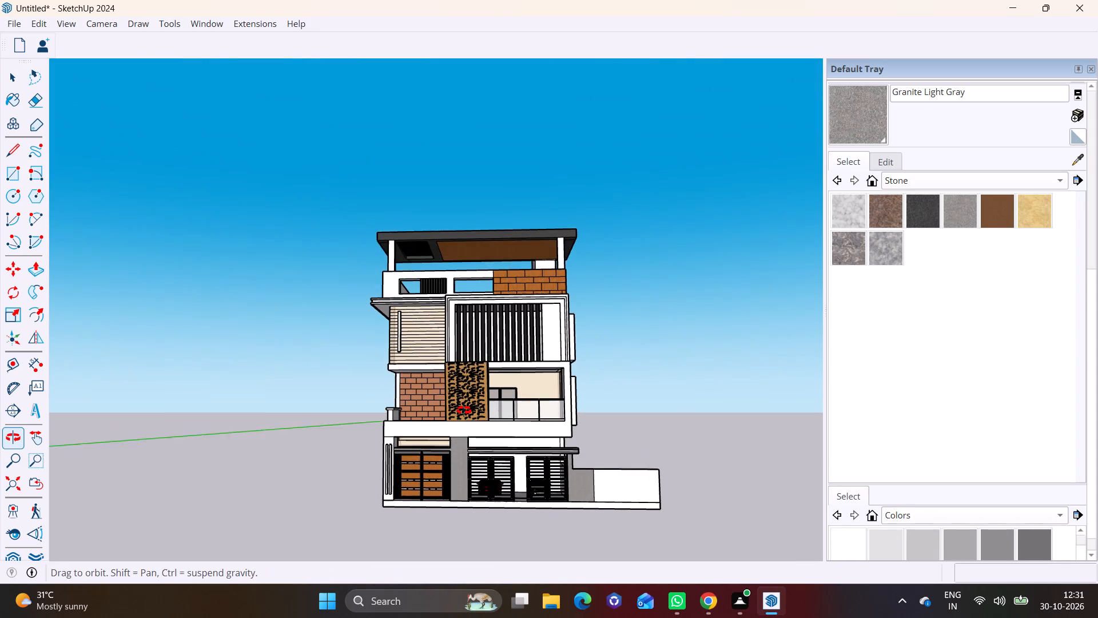
{"action": "middle_click_drag", "start_coordinate": [464, 410], "coordinate": [461, 408]}
Paint the front slats of the roof louvre opening with Color M04 from the Colors collection, working from below.
{"action": "scroll", "coordinate": [473, 349], "scroll_direction": "up", "scroll_amount": 6}
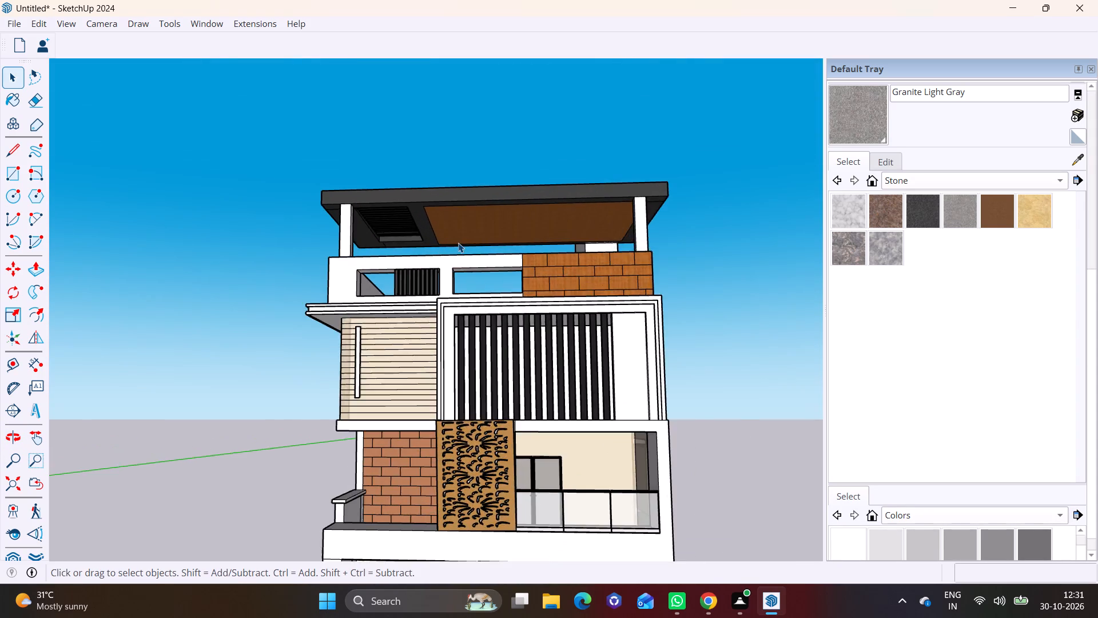
{"action": "scroll", "coordinate": [458, 243], "scroll_direction": "up", "scroll_amount": 1}
{"action": "middle_click_drag", "start_coordinate": [458, 243], "coordinate": [497, 362], "text": "shift"}
{"action": "middle_click_drag", "start_coordinate": [500, 362], "coordinate": [527, 256]}
{"action": "scroll", "coordinate": [404, 288], "scroll_direction": "up", "scroll_amount": 3}
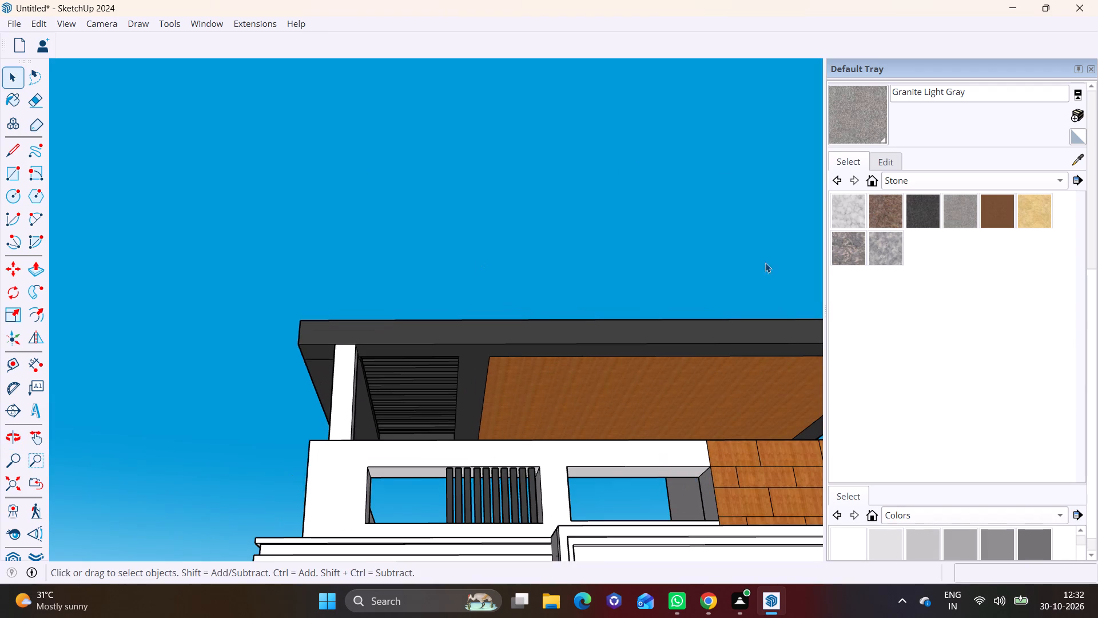
{"action": "left_click", "coordinate": [910, 183]}
{"action": "left_click", "coordinate": [922, 94]}
{"action": "scroll", "coordinate": [939, 366], "scroll_direction": "down", "scroll_amount": 13}
{"action": "scroll", "coordinate": [935, 418], "scroll_direction": "down", "scroll_amount": 1}
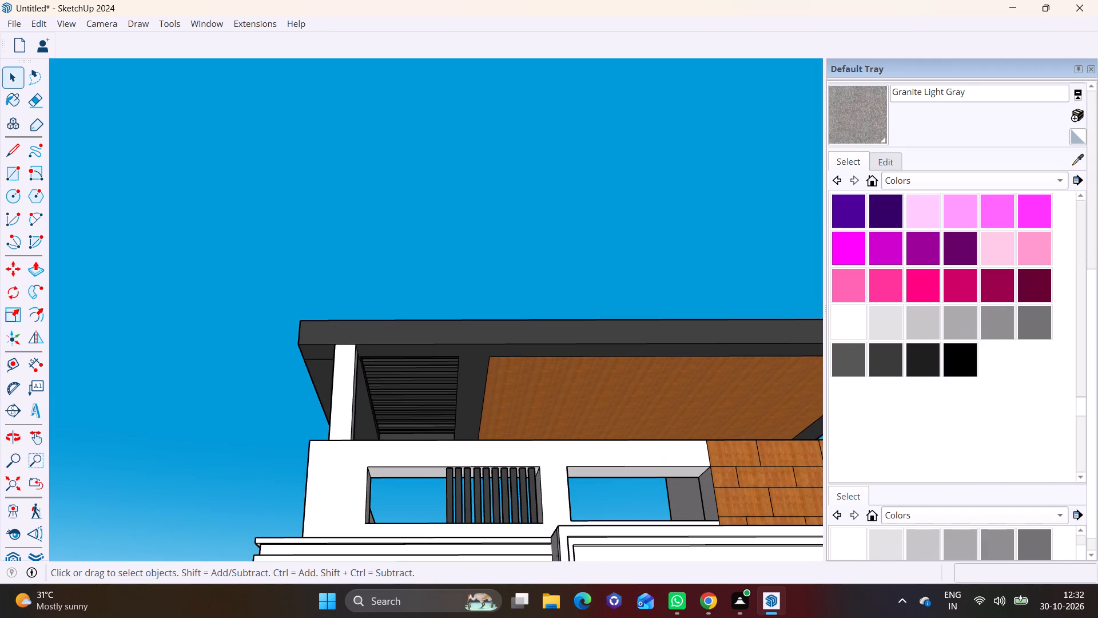
{"action": "left_click", "coordinate": [1000, 322]}
{"action": "scroll", "coordinate": [452, 378], "scroll_direction": "up", "scroll_amount": 6}
{"action": "left_click", "coordinate": [415, 362]}
{"action": "left_click", "coordinate": [417, 374]}
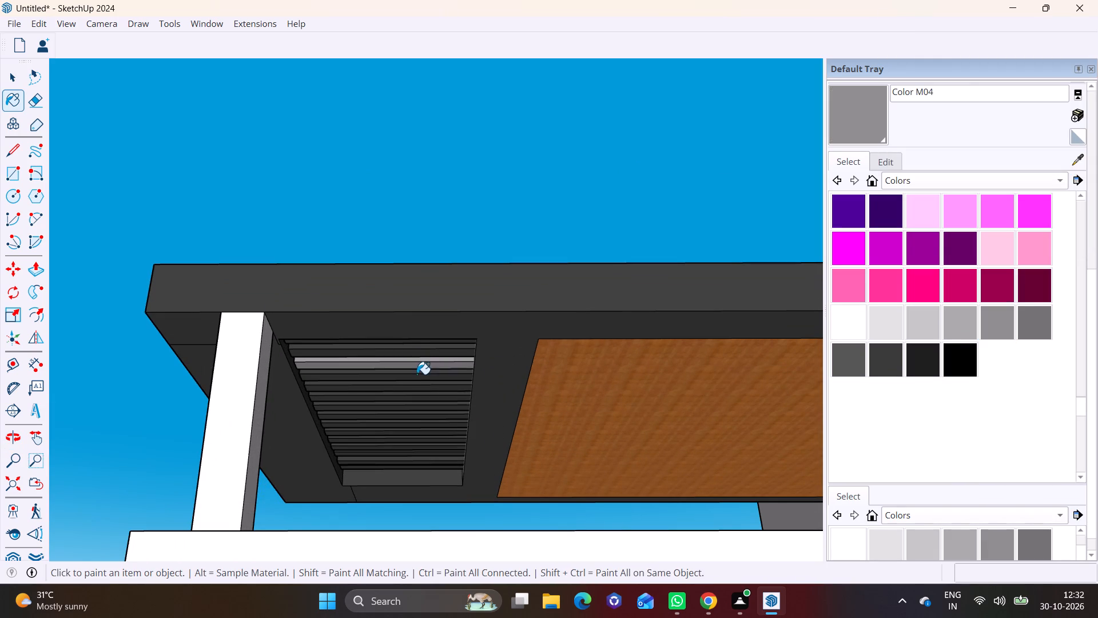
{"action": "left_click", "coordinate": [417, 383]}
{"action": "left_click", "coordinate": [415, 396]}
{"action": "left_click", "coordinate": [412, 403]}
{"action": "left_click", "coordinate": [409, 413]}
{"action": "left_click", "coordinate": [412, 355]}
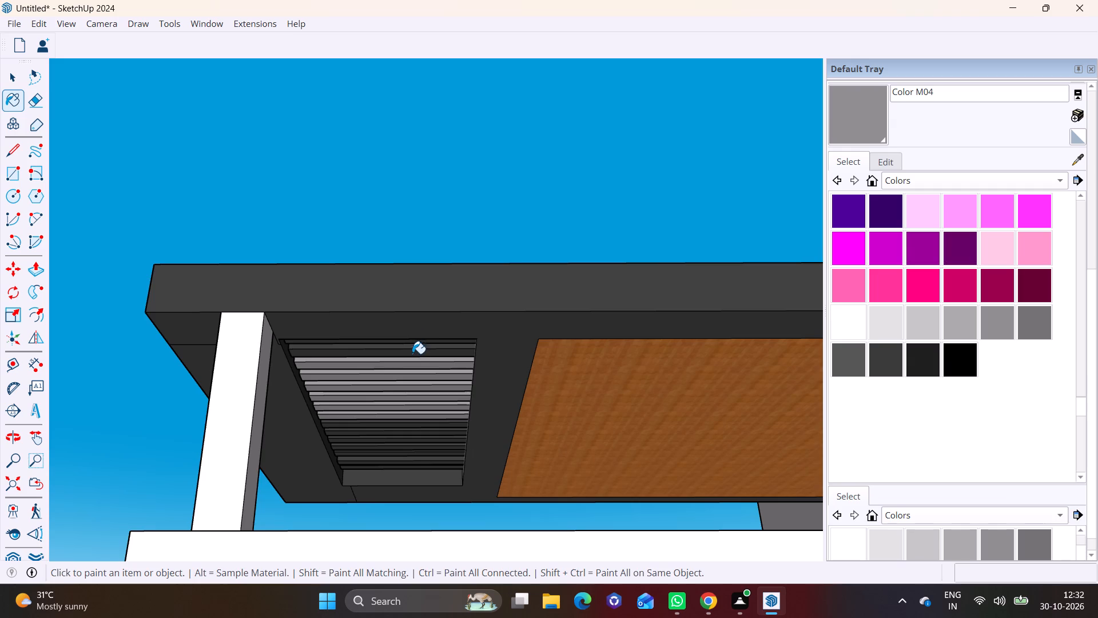
Paint the remaining slats in the roof louvre opening with Color M04, working from above the roof.
{"action": "scroll", "coordinate": [431, 333], "scroll_direction": "up", "scroll_amount": 1}
{"action": "middle_click_drag", "start_coordinate": [431, 336], "coordinate": [412, 534]}
{"action": "middle_click_drag", "start_coordinate": [417, 378], "coordinate": [395, 525]}
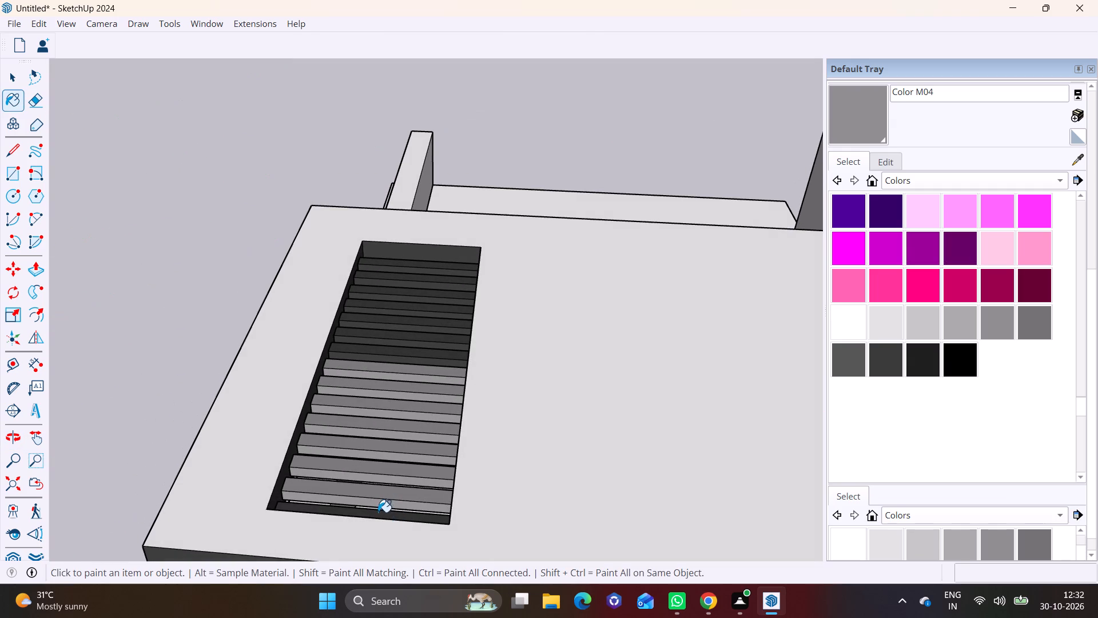
{"action": "left_click", "coordinate": [378, 513]}
{"action": "left_click", "coordinate": [411, 354]}
{"action": "left_click", "coordinate": [412, 343]}
{"action": "left_click", "coordinate": [415, 331]}
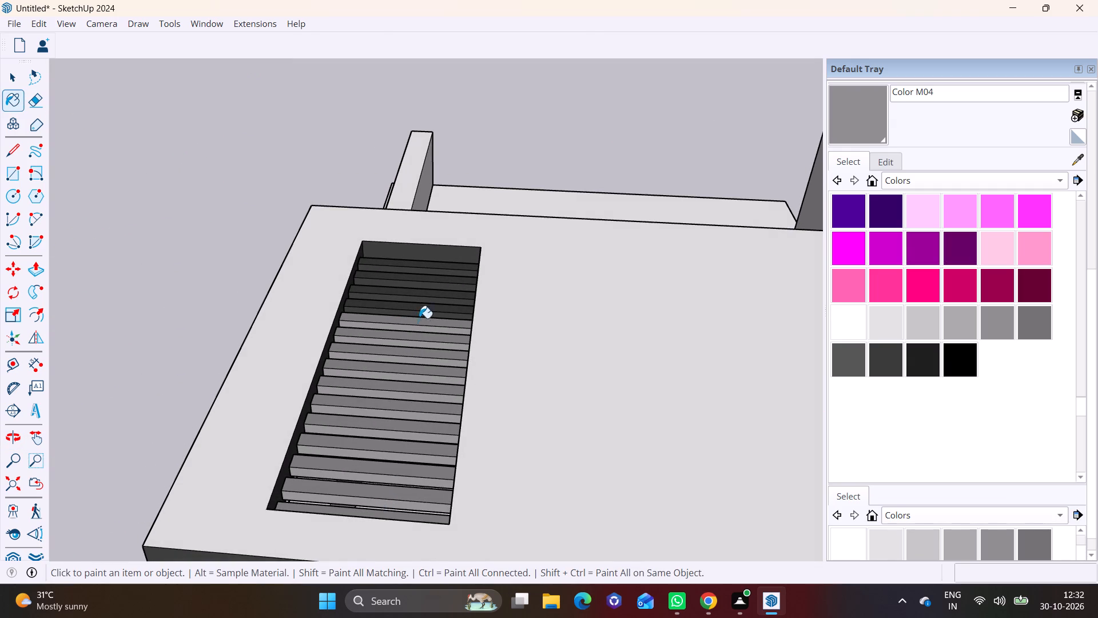
{"action": "left_click", "coordinate": [420, 315]}
{"action": "left_click", "coordinate": [423, 302]}
{"action": "left_click", "coordinate": [427, 285]}
{"action": "left_click", "coordinate": [427, 270]}
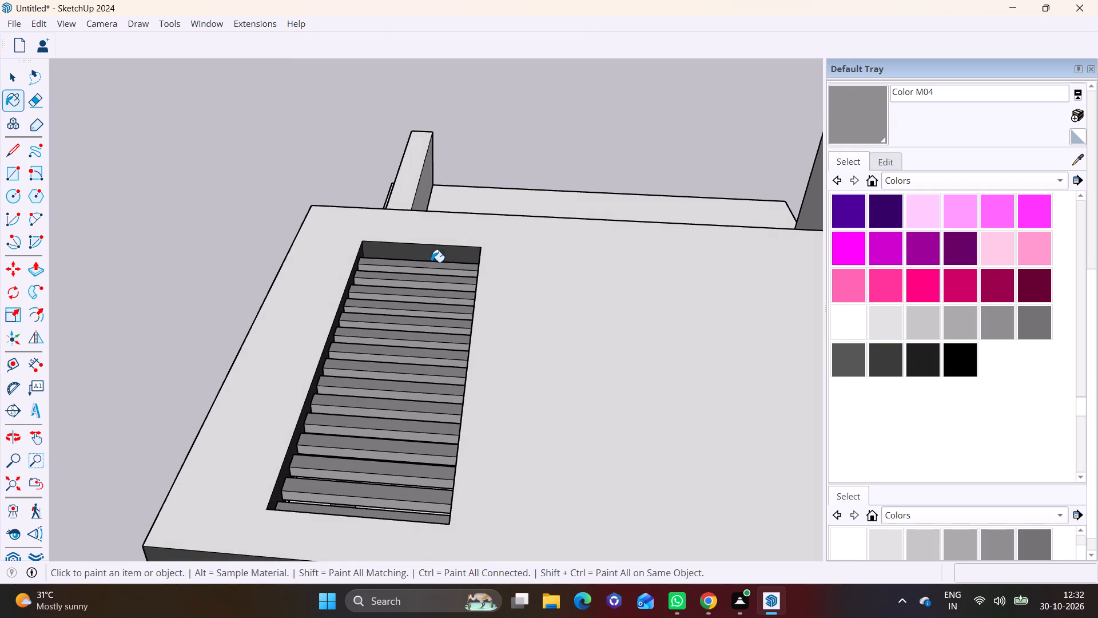
{"action": "key", "text": "space"}
{"action": "left_click", "coordinate": [234, 275]}
Examine the recoloured roof louvres and the top-floor parapet from below and from the front.
{"action": "middle_click_drag", "start_coordinate": [369, 414], "coordinate": [469, 209]}
{"action": "middle_click_drag", "start_coordinate": [474, 359], "coordinate": [459, 287]}
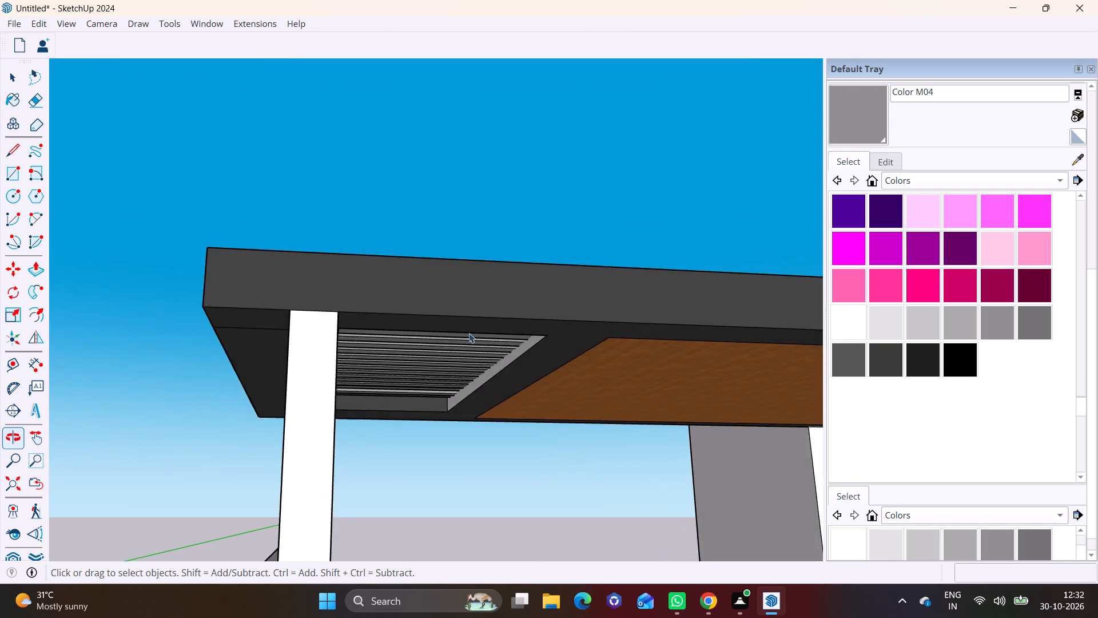
{"action": "scroll", "coordinate": [476, 383], "scroll_direction": "down", "scroll_amount": 5}
{"action": "middle_click_drag", "start_coordinate": [560, 463], "coordinate": [400, 309]}
{"action": "middle_click_drag", "start_coordinate": [512, 376], "coordinate": [374, 374]}
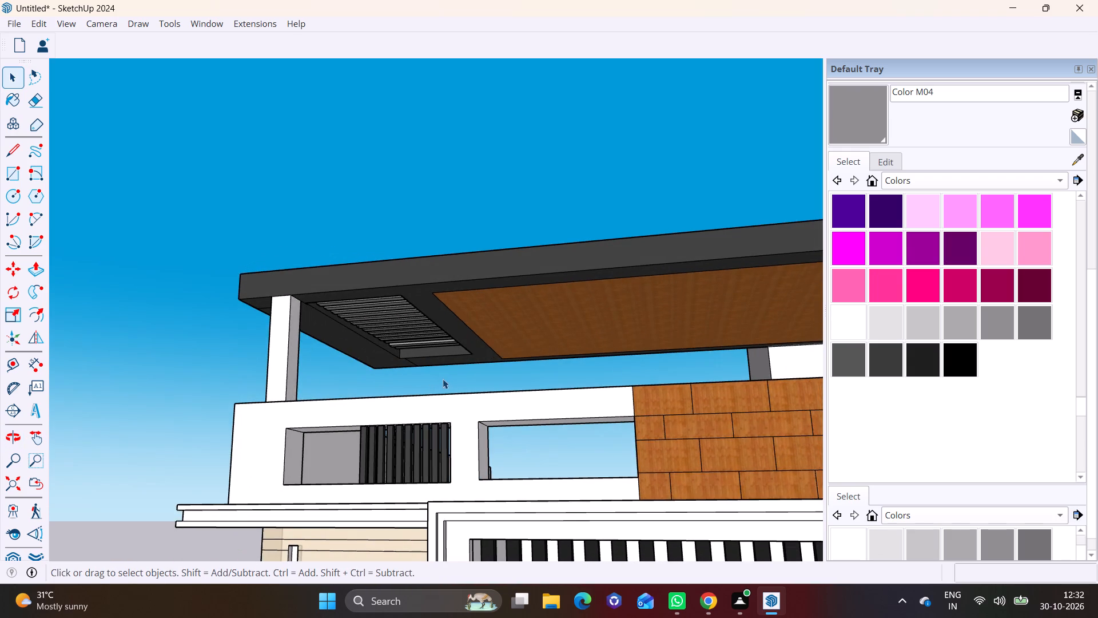
{"action": "scroll", "coordinate": [447, 379], "scroll_direction": "down", "scroll_amount": 2}
{"action": "middle_click_drag", "start_coordinate": [457, 380], "coordinate": [498, 360]}
{"action": "scroll", "coordinate": [528, 385], "scroll_direction": "down", "scroll_amount": 1}
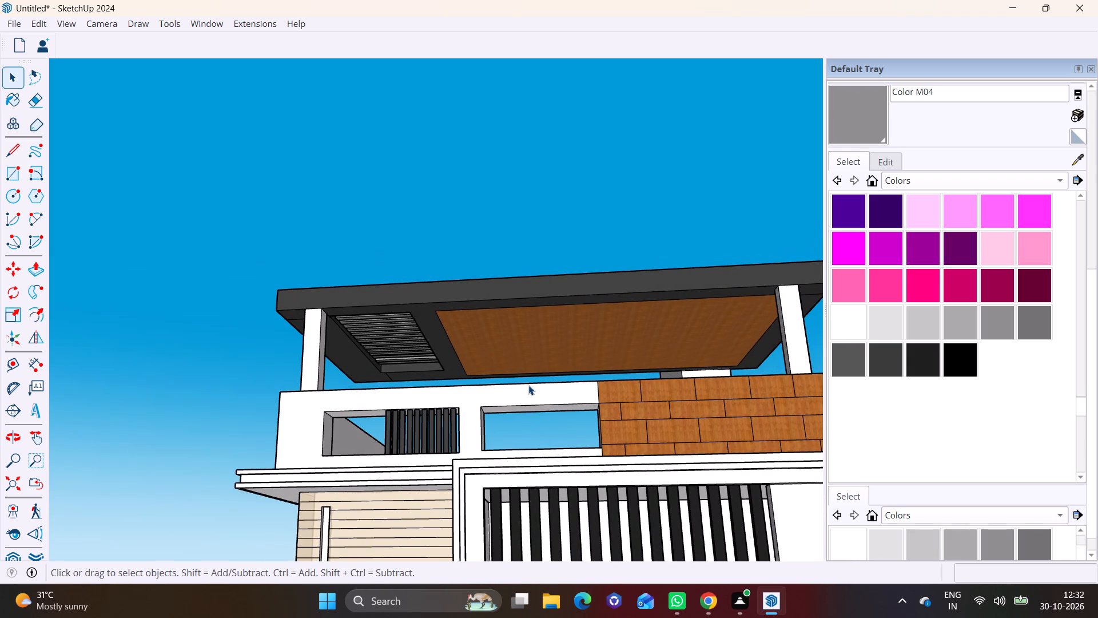
{"action": "middle_click_drag", "start_coordinate": [574, 360], "coordinate": [575, 391]}
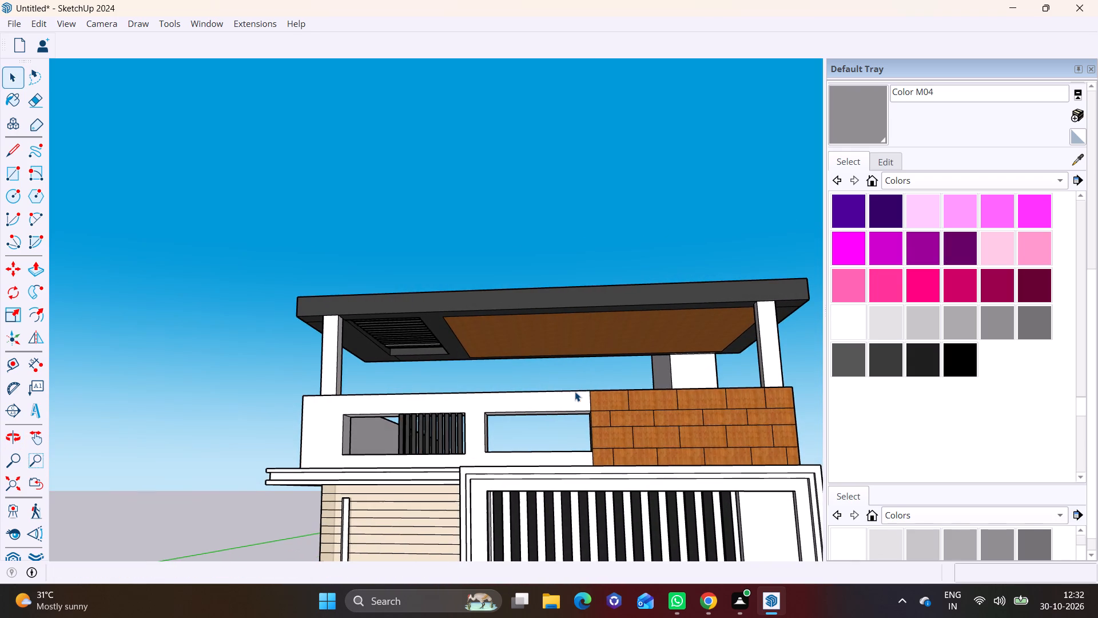
{"action": "middle_click_drag", "start_coordinate": [574, 392], "coordinate": [547, 386], "text": "shift"}
{"action": "middle_click_drag", "start_coordinate": [598, 394], "coordinate": [597, 478]}
Search 3D Warehouse for "plants".
{"action": "left_click", "coordinate": [181, 19]}
{"action": "left_click", "coordinate": [238, 133]}
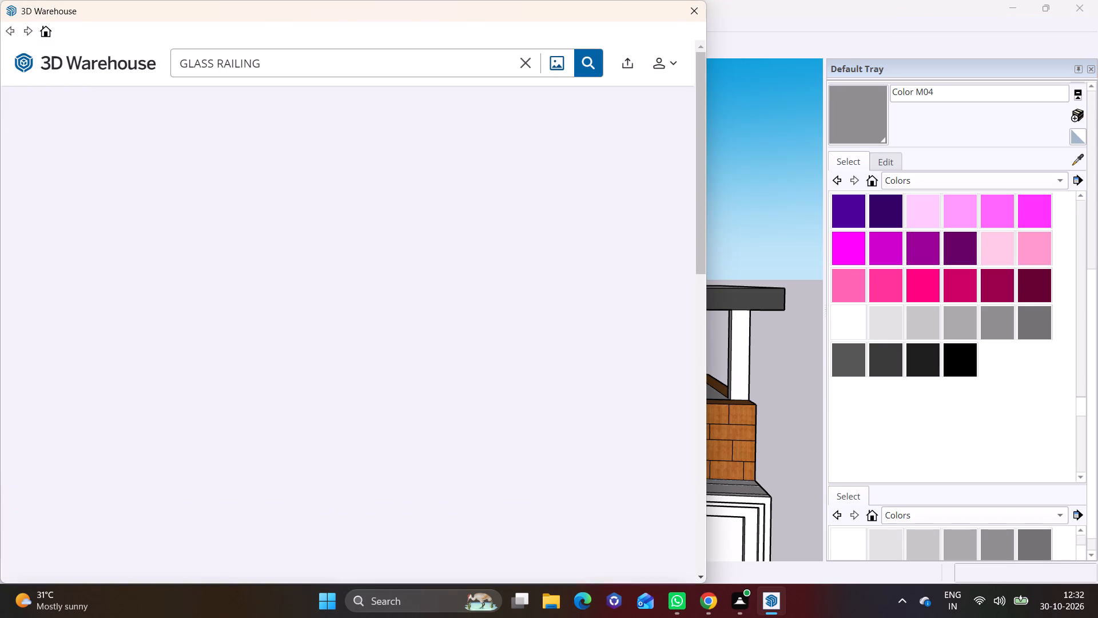
{"action": "left_click", "coordinate": [526, 65]}
{"action": "left_click", "coordinate": [432, 65]}
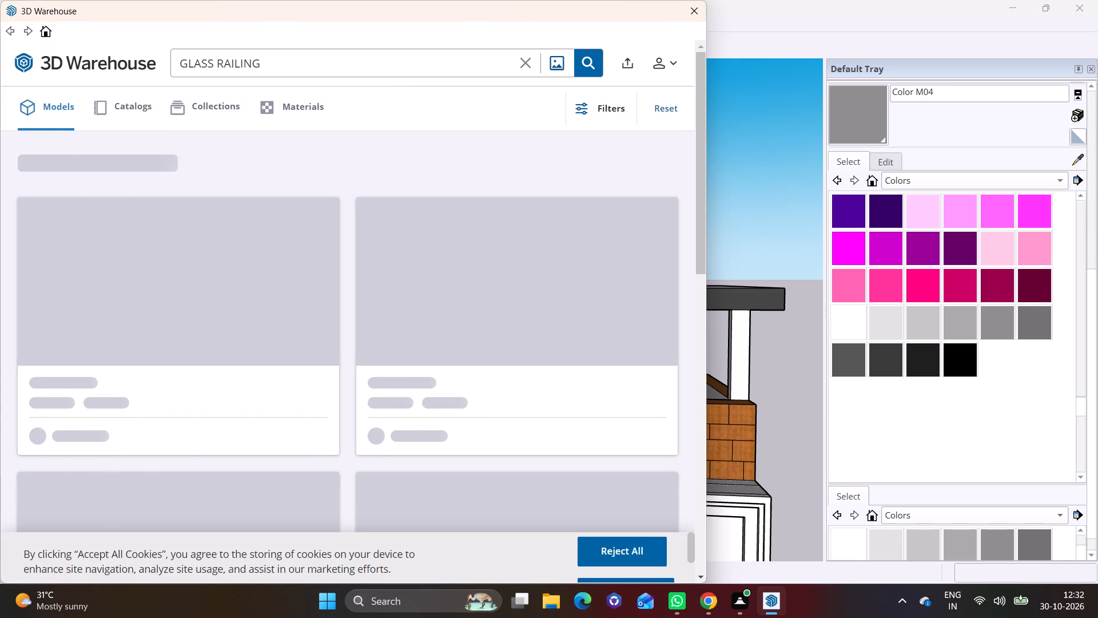
{"action": "type", "text": "plants"}
{"action": "key", "text": "Return"}
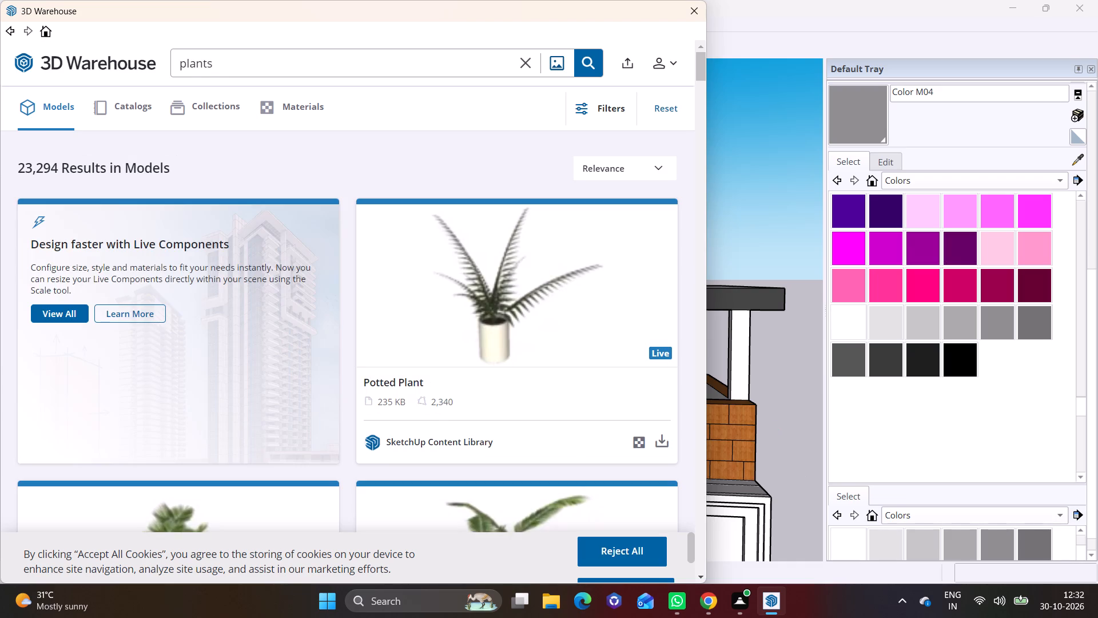
Import the "Planting" model into the scene and place it on the ledge in front of the top-floor parapet.
{"action": "double_click", "coordinate": [701, 575]}
{"action": "left_click", "coordinate": [701, 575]}
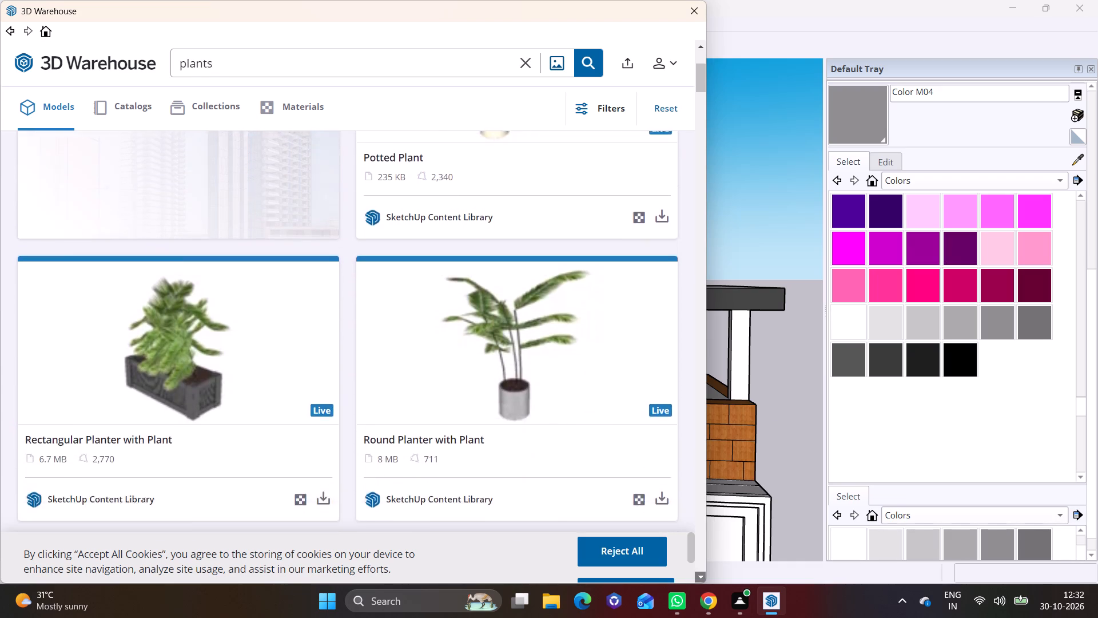
{"action": "left_click", "coordinate": [701, 575]}
{"action": "left_click", "coordinate": [701, 575]}
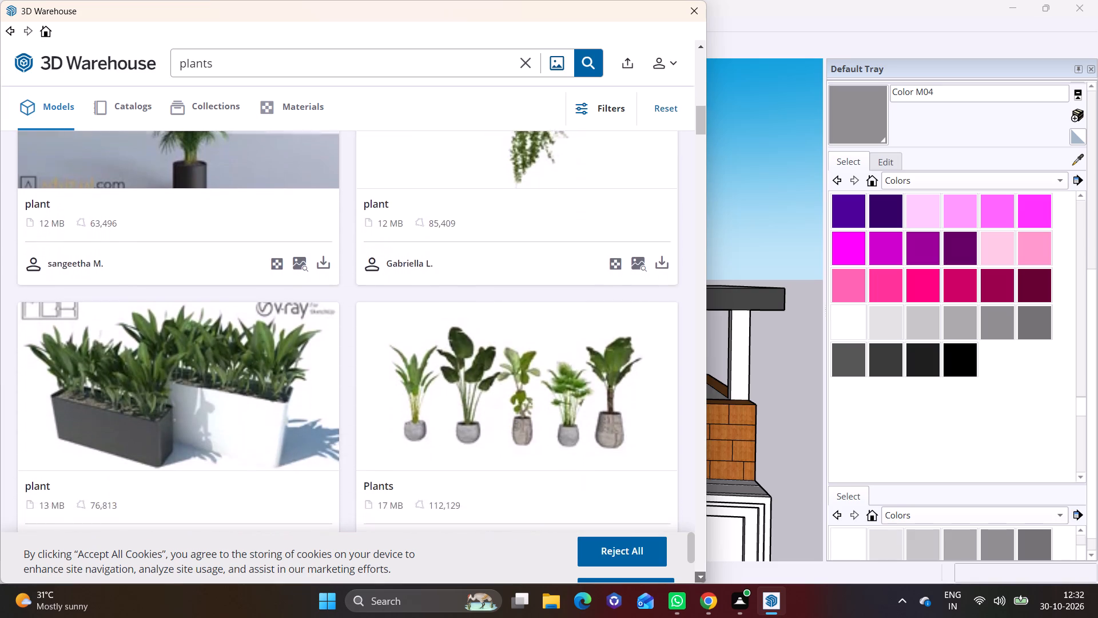
{"action": "left_click", "coordinate": [701, 575]}
{"action": "triple_click", "coordinate": [701, 575]}
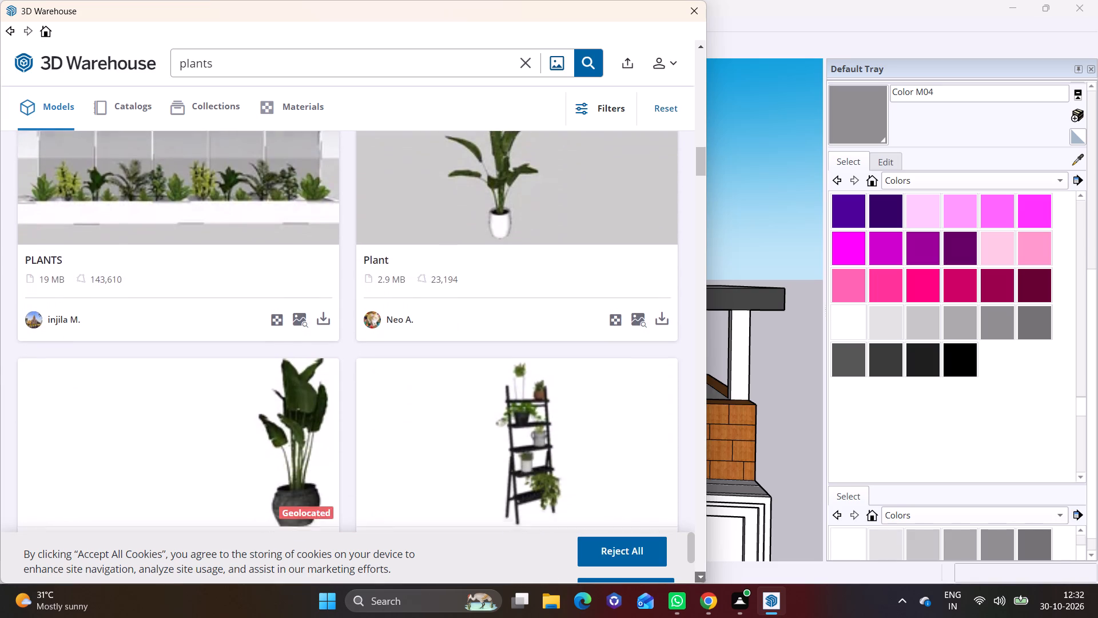
{"action": "left_click", "coordinate": [701, 575]}
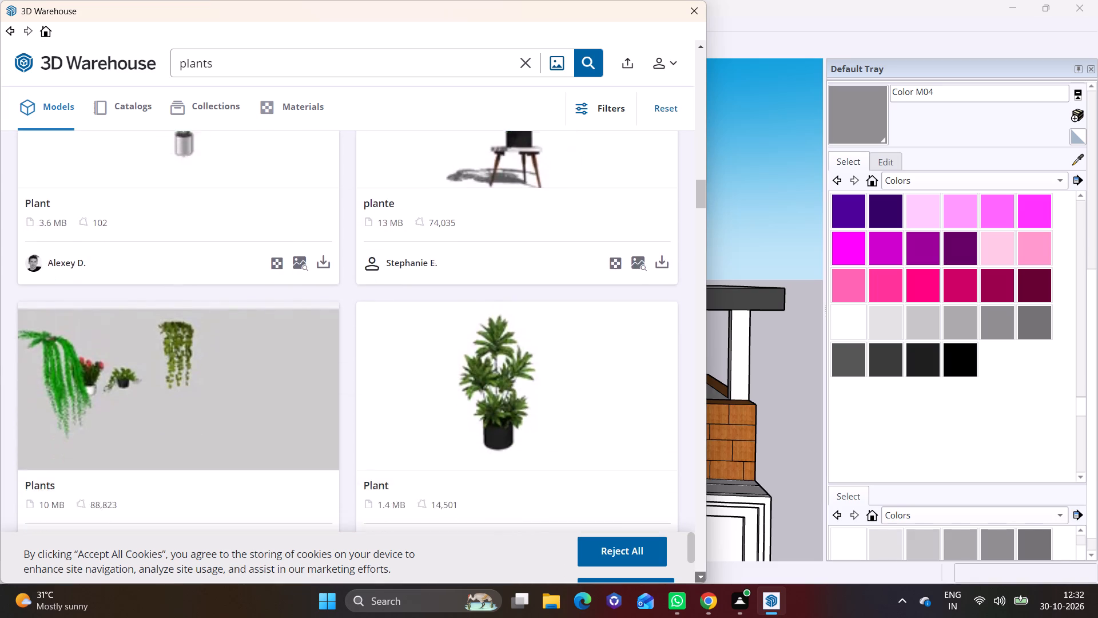
{"action": "left_click", "coordinate": [701, 575]}
{"action": "left_click", "coordinate": [701, 575]}
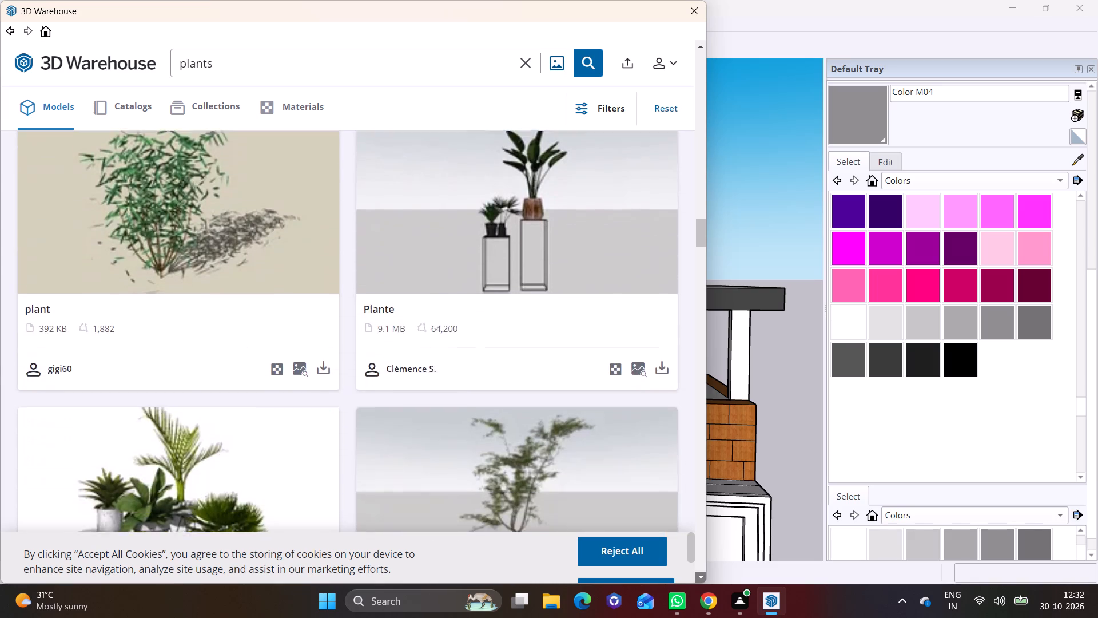
{"action": "left_click", "coordinate": [670, 505]}
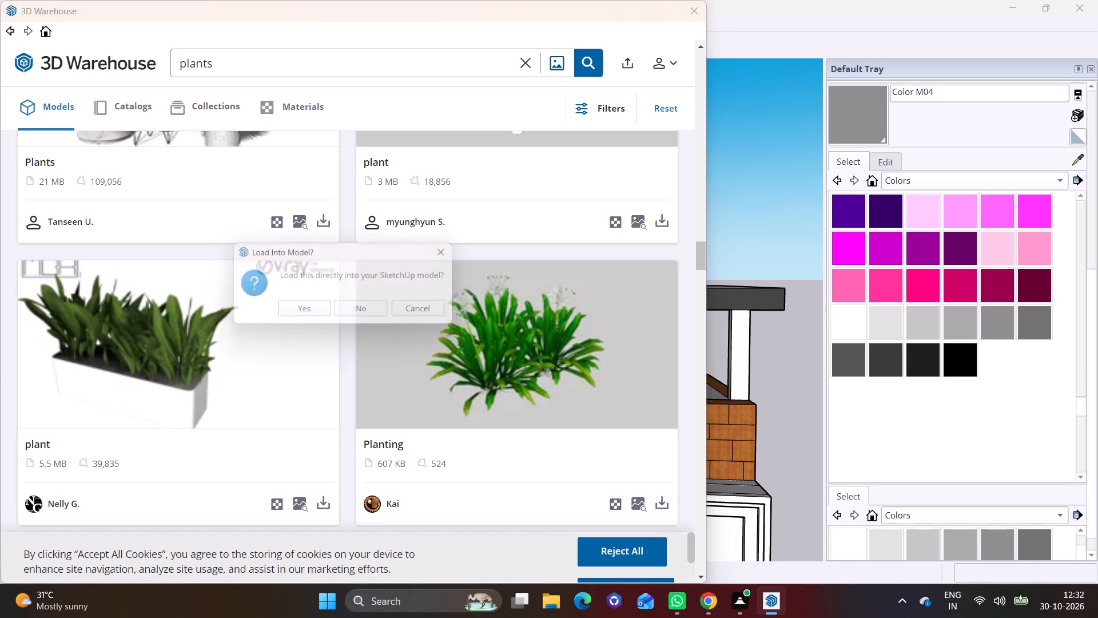
{"action": "left_click", "coordinate": [316, 308]}
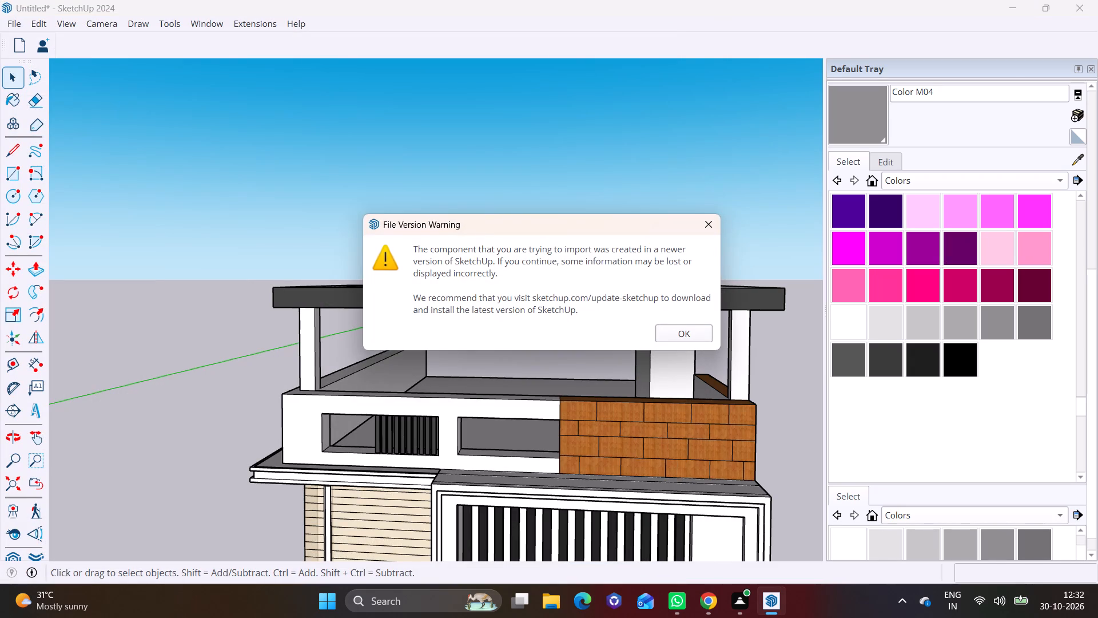
{"action": "left_click", "coordinate": [691, 339]}
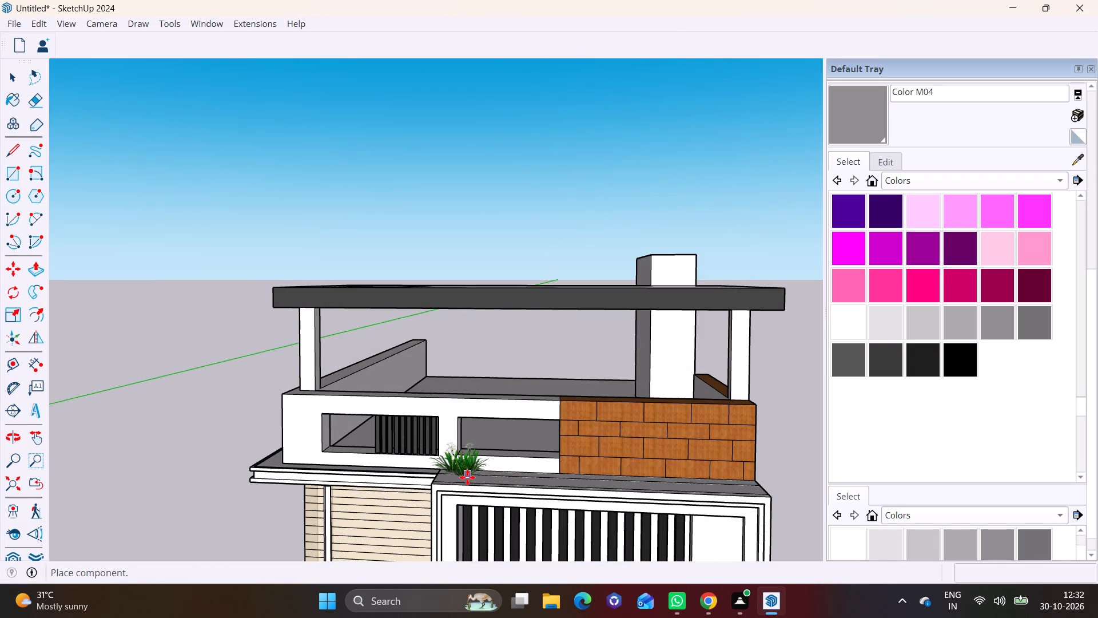
{"action": "left_click", "coordinate": [466, 477]}
Scale the placed plant up slightly from its upper corner.
{"action": "scroll", "coordinate": [480, 450], "scroll_direction": "up", "scroll_amount": 6}
{"action": "middle_click_drag", "start_coordinate": [469, 474], "coordinate": [682, 516]}
{"action": "scroll", "coordinate": [589, 498], "scroll_direction": "up", "scroll_amount": 2}
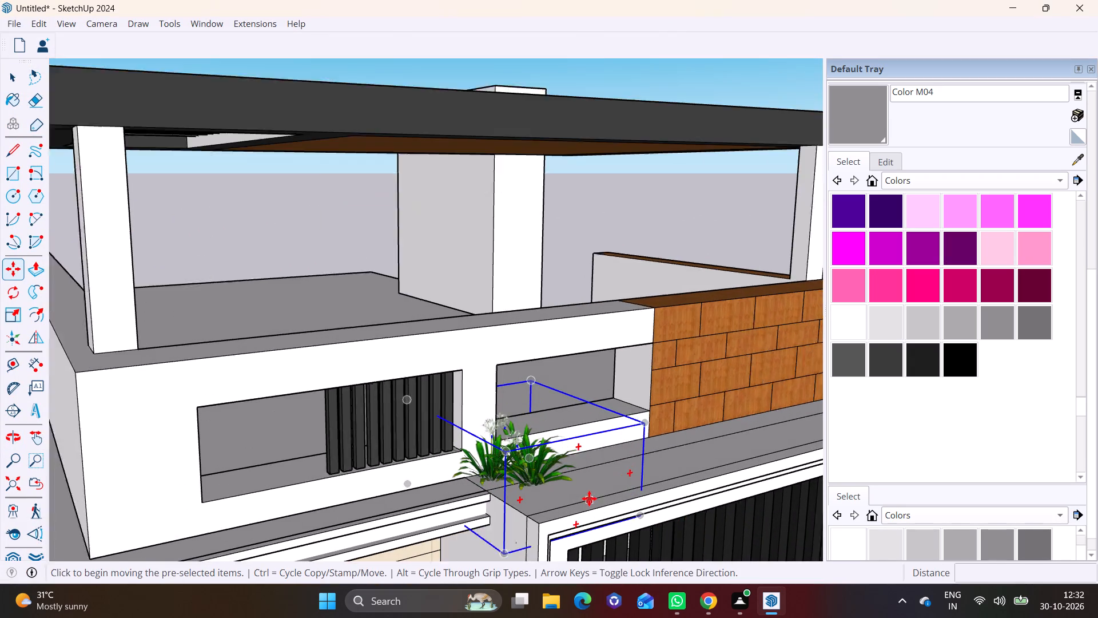
{"action": "scroll", "coordinate": [589, 498], "scroll_direction": "up", "scroll_amount": 1}
{"action": "left_click", "coordinate": [11, 316]}
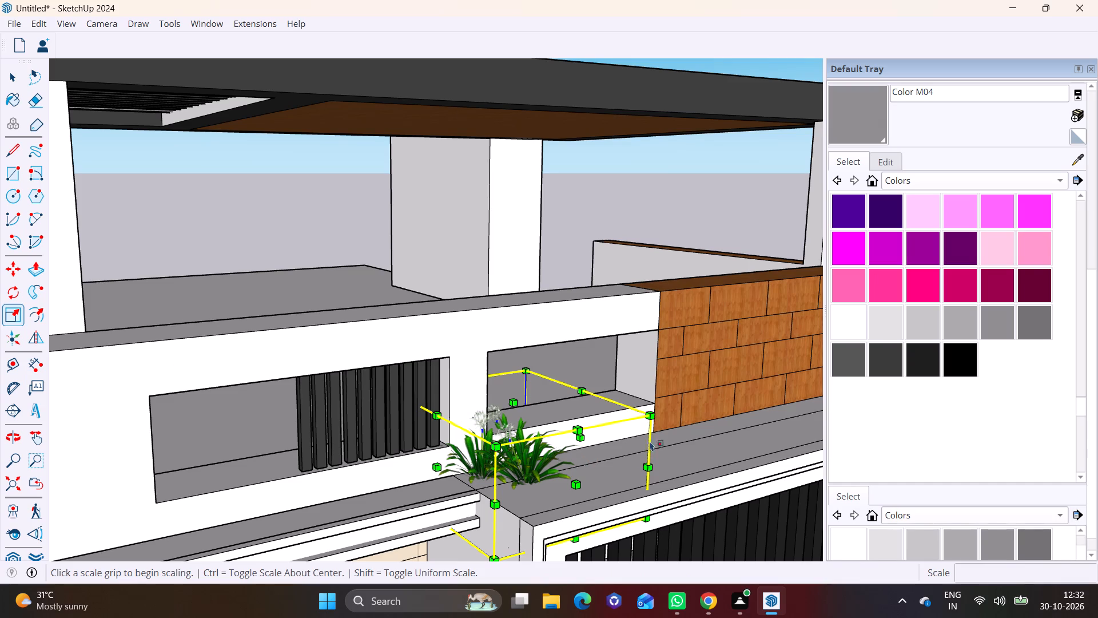
{"action": "left_click", "coordinate": [650, 418]}
{"action": "left_click", "coordinate": [695, 411]}
Reposition the enlarged plant at the end of the ledge above the slatted frame, close to the parapet.
{"action": "middle_click_drag", "start_coordinate": [674, 455], "coordinate": [613, 477]}
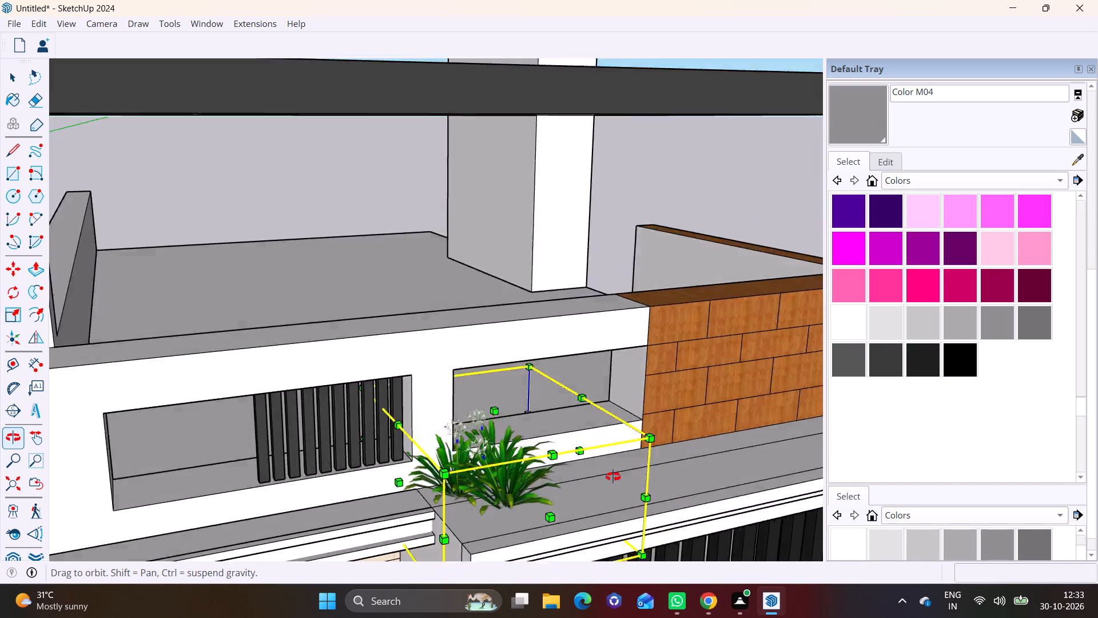
{"action": "middle_click_drag", "start_coordinate": [613, 477], "coordinate": [452, 449]}
{"action": "key", "text": "m"}
{"action": "left_click", "coordinate": [312, 461]}
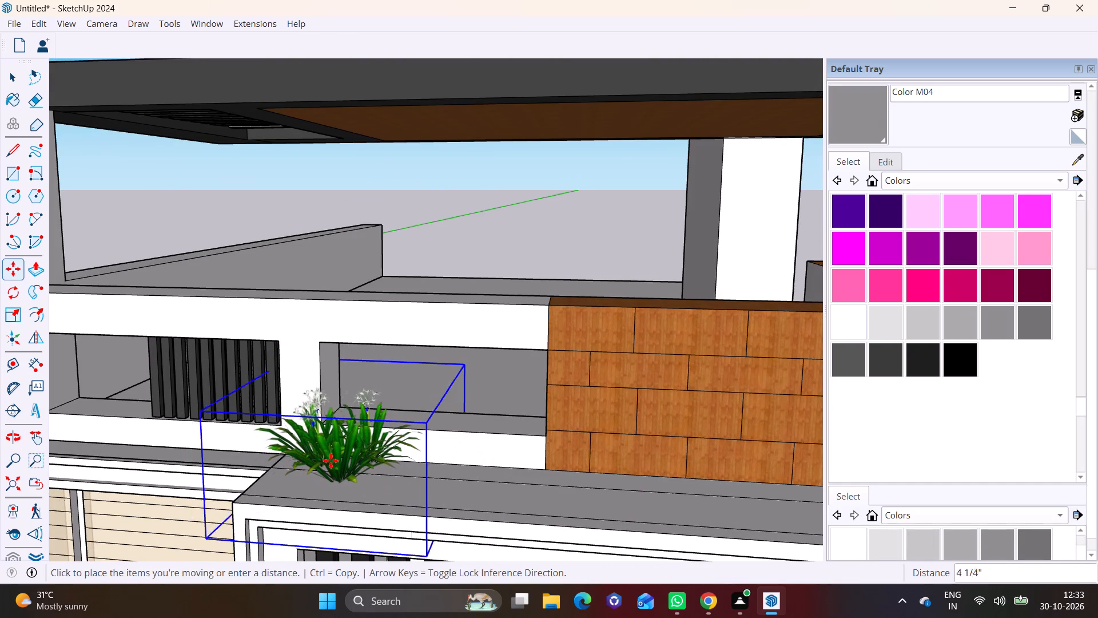
{"action": "left_click", "coordinate": [337, 469]}
{"action": "middle_click_drag", "start_coordinate": [470, 468], "coordinate": [344, 502]}
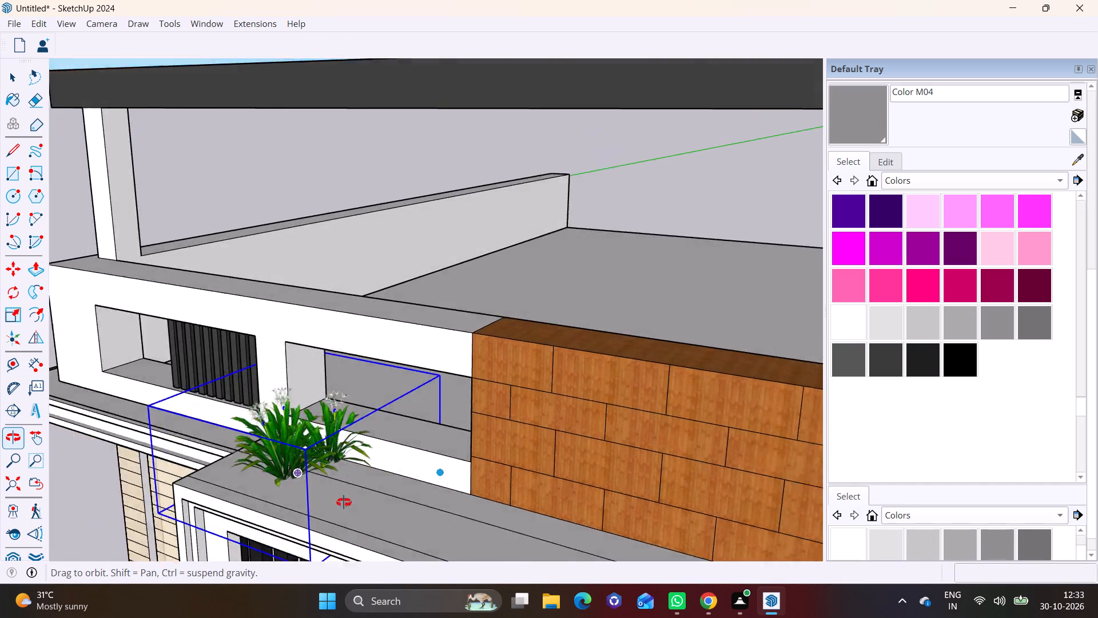
{"action": "middle_click_drag", "start_coordinate": [344, 502], "coordinate": [270, 515]}
{"action": "left_click", "coordinate": [313, 468]}
{"action": "left_click", "coordinate": [297, 479]}
Copy the plant about 3' 4" along the ledge toward the wood-clad wall.
{"action": "middle_click_drag", "start_coordinate": [327, 478], "coordinate": [397, 489]}
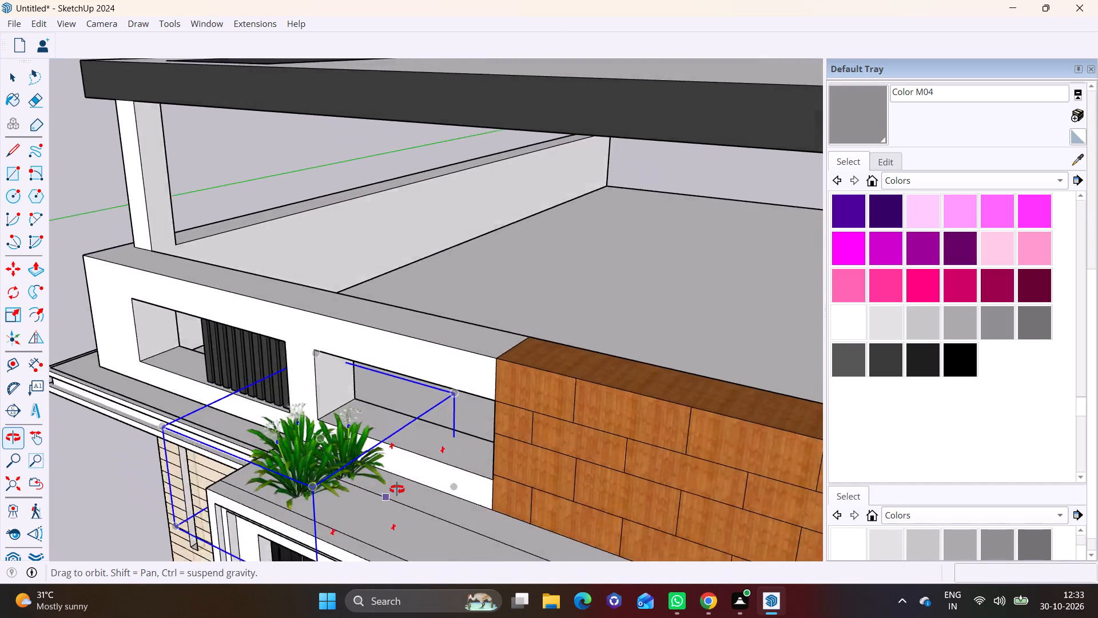
{"action": "middle_click_drag", "start_coordinate": [397, 489], "coordinate": [582, 460]}
{"action": "scroll", "coordinate": [551, 452], "scroll_direction": "down", "scroll_amount": 3}
{"action": "middle_click_drag", "start_coordinate": [551, 451], "coordinate": [433, 451], "text": "shift"}
{"action": "left_click", "coordinate": [424, 452]}
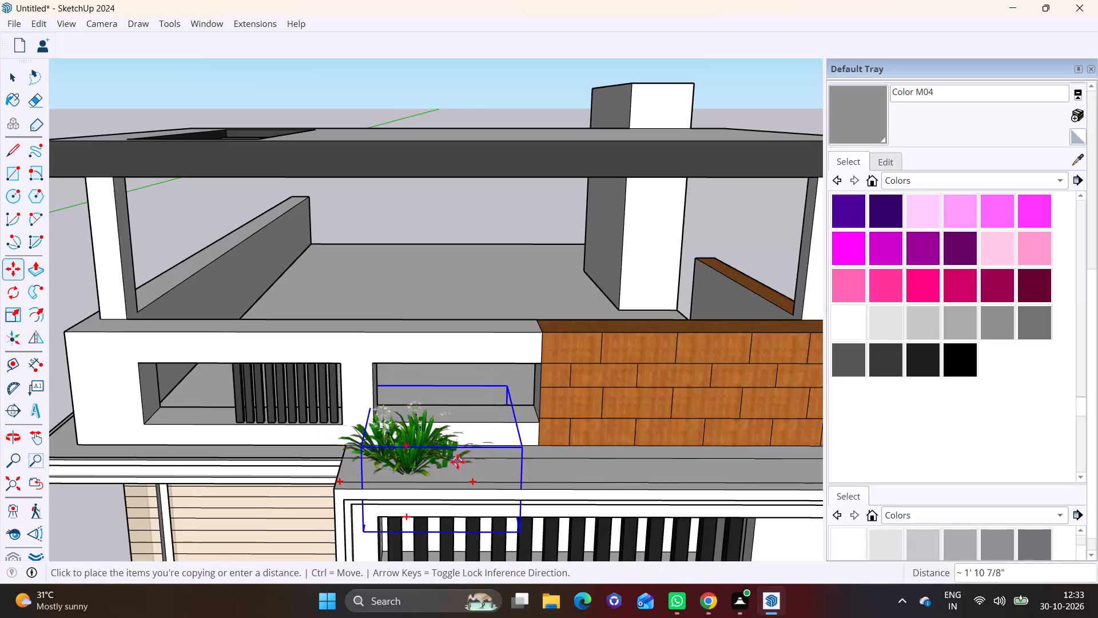
{"action": "middle_click_drag", "start_coordinate": [514, 454], "coordinate": [300, 435]}
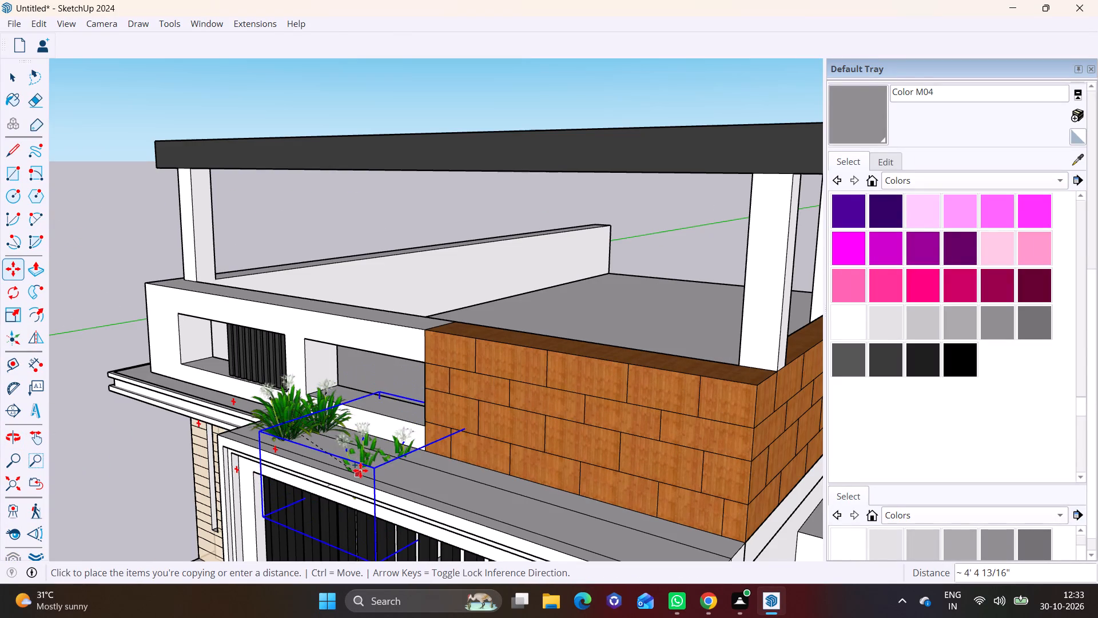
{"action": "middle_click_drag", "start_coordinate": [351, 461], "coordinate": [417, 384]}
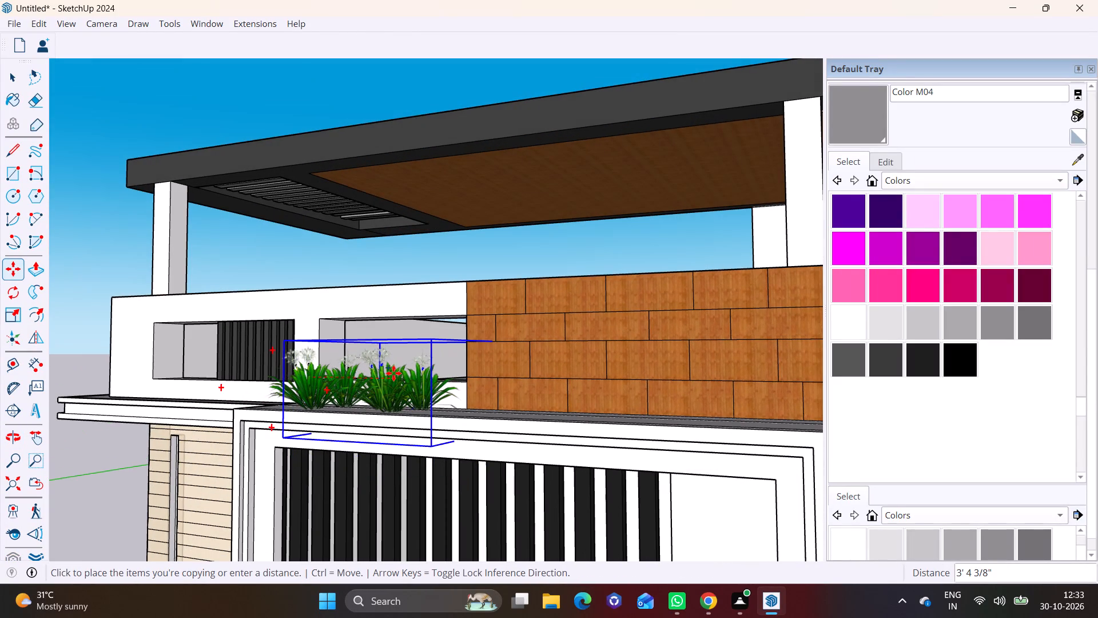
{"action": "left_click", "coordinate": [393, 373]}
Add four more plant copies along the ledge to the wood-clad wall's outer corner, spacing the last two about 3' 6" and 3' 1".
{"action": "left_click", "coordinate": [393, 382]}
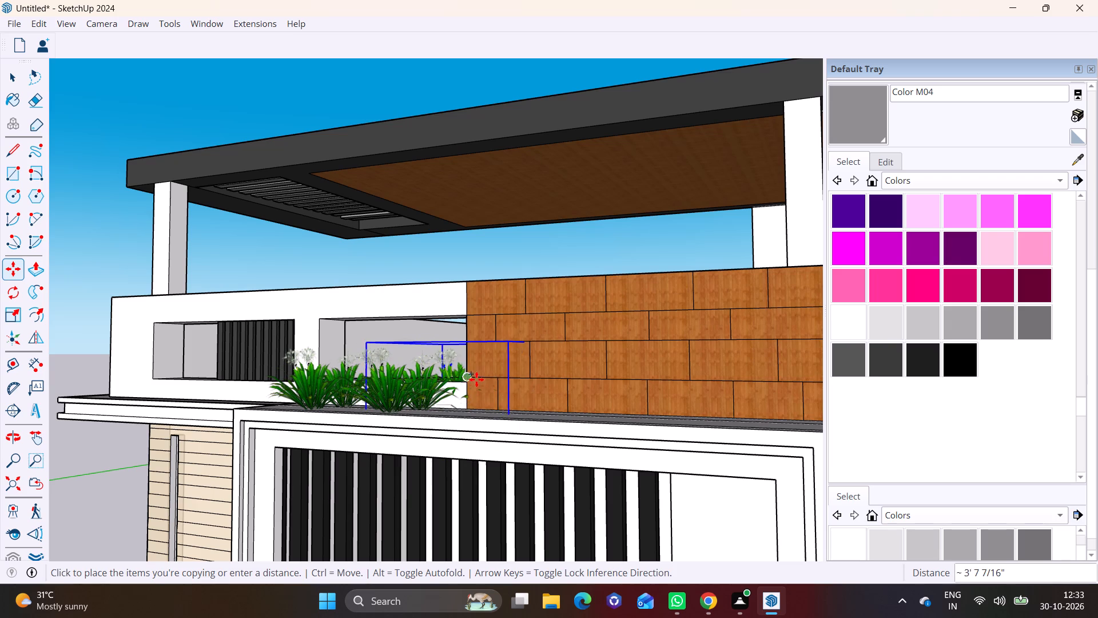
{"action": "left_click", "coordinate": [480, 387]}
{"action": "left_click", "coordinate": [462, 393]}
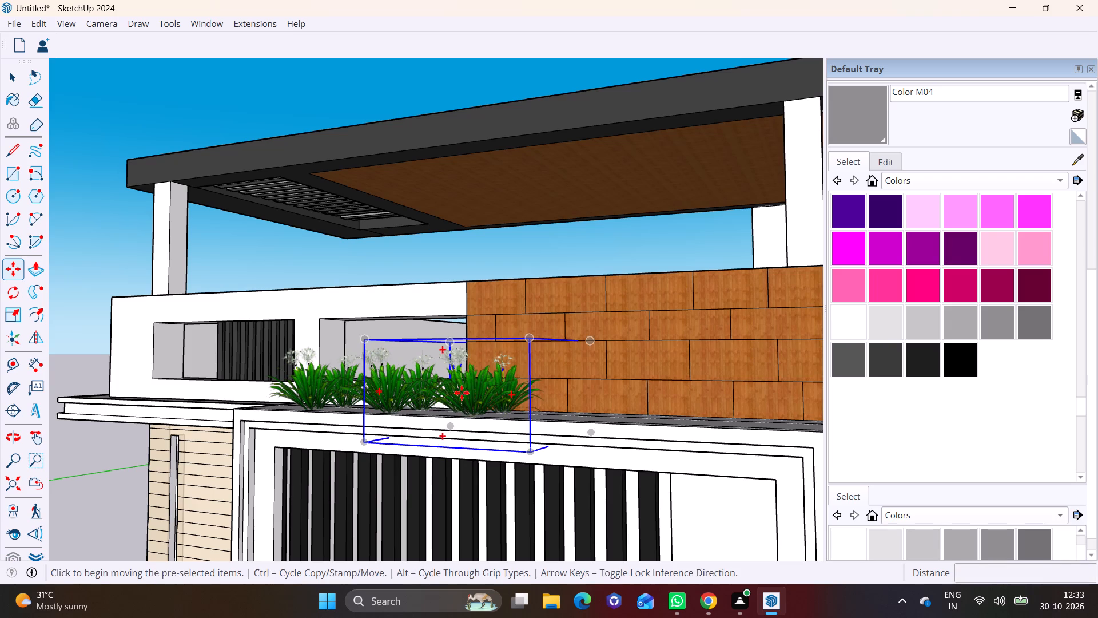
{"action": "left_click", "coordinate": [555, 393]}
{"action": "scroll", "coordinate": [559, 393], "scroll_direction": "down", "scroll_amount": 3}
{"action": "middle_click_drag", "start_coordinate": [560, 394], "coordinate": [346, 431], "text": "shift"}
{"action": "left_click", "coordinate": [351, 418]}
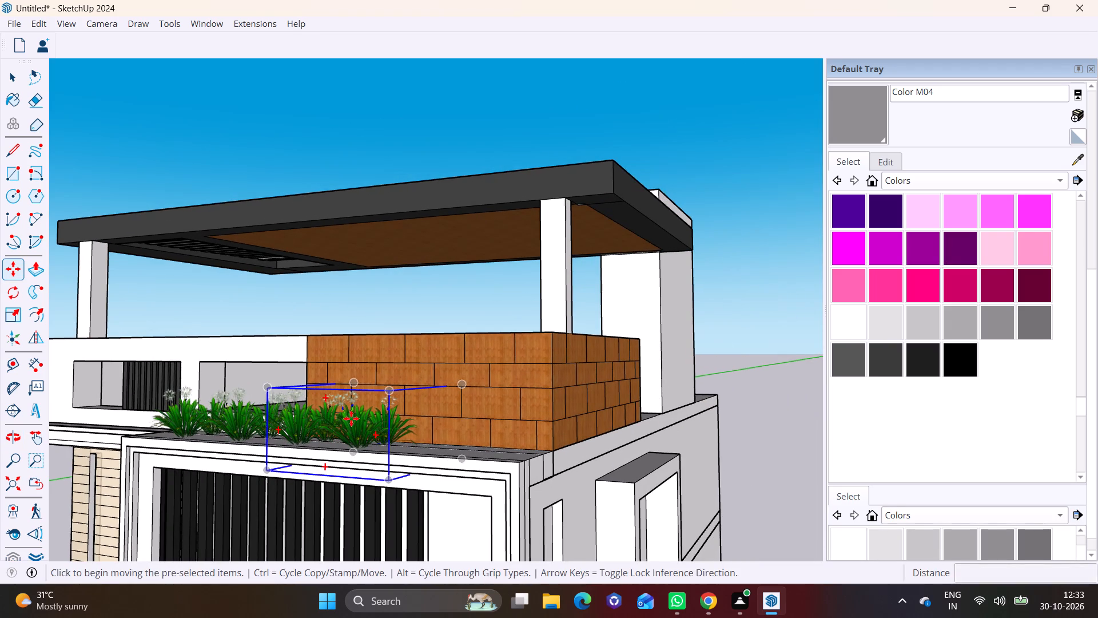
{"action": "left_click", "coordinate": [425, 437]}
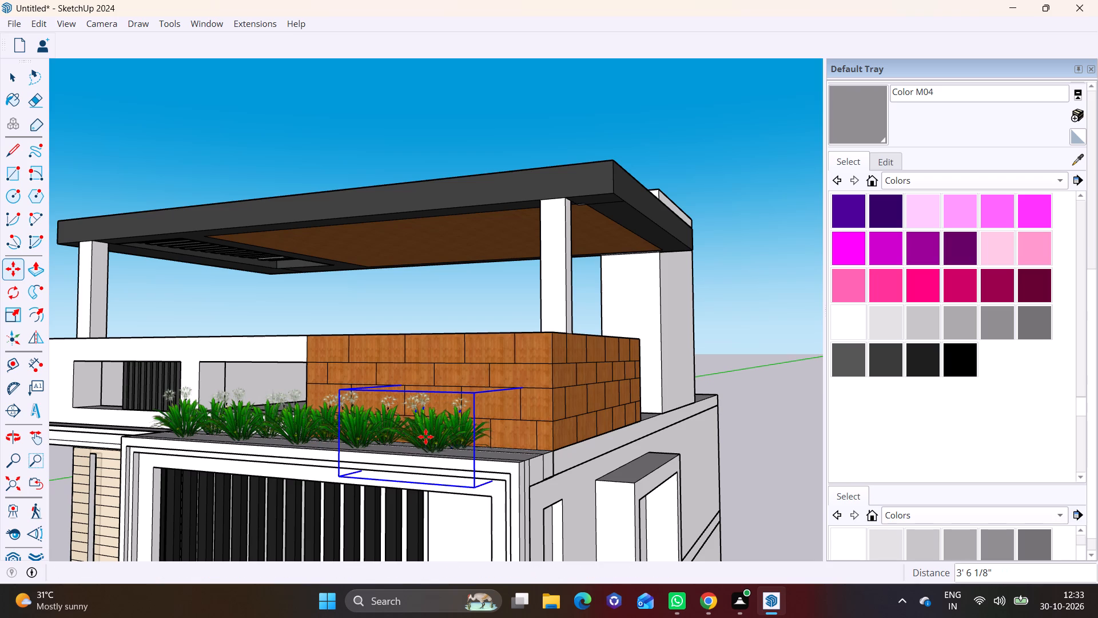
{"action": "left_click", "coordinate": [434, 430]}
{"action": "left_click", "coordinate": [509, 439]}
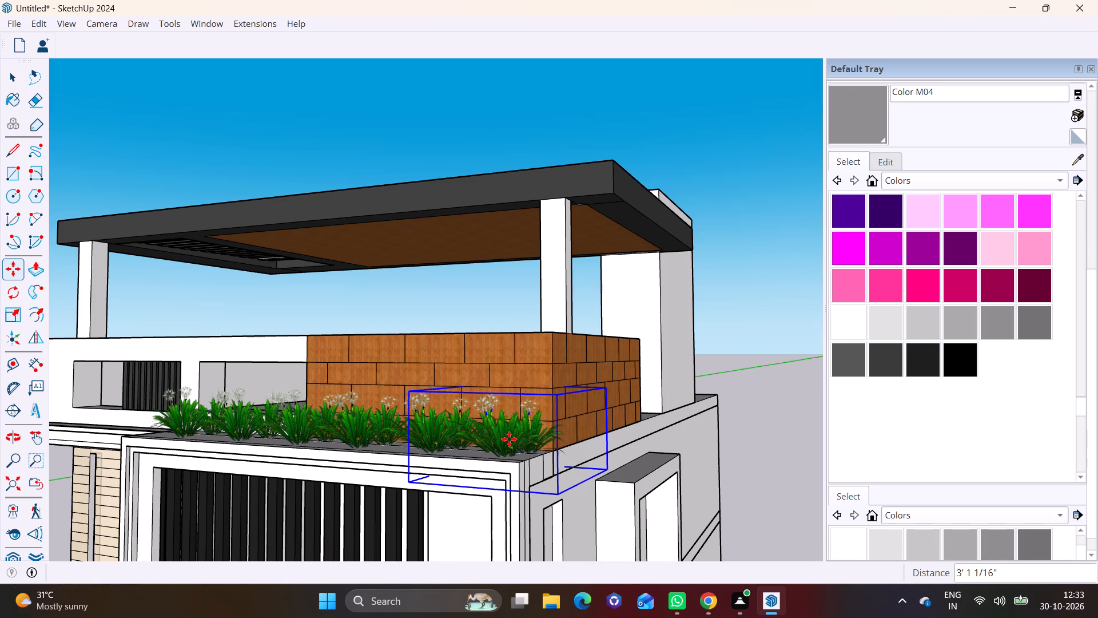
{"action": "key", "text": "space"}
{"action": "left_click", "coordinate": [760, 426]}
Shift the first three plants toward the ledge's slatted-parapet end to close the gaps, moving the second about 1' 7".
{"action": "scroll", "coordinate": [667, 444], "scroll_direction": "down", "scroll_amount": 11}
{"action": "middle_click_drag", "start_coordinate": [629, 479], "coordinate": [655, 473]}
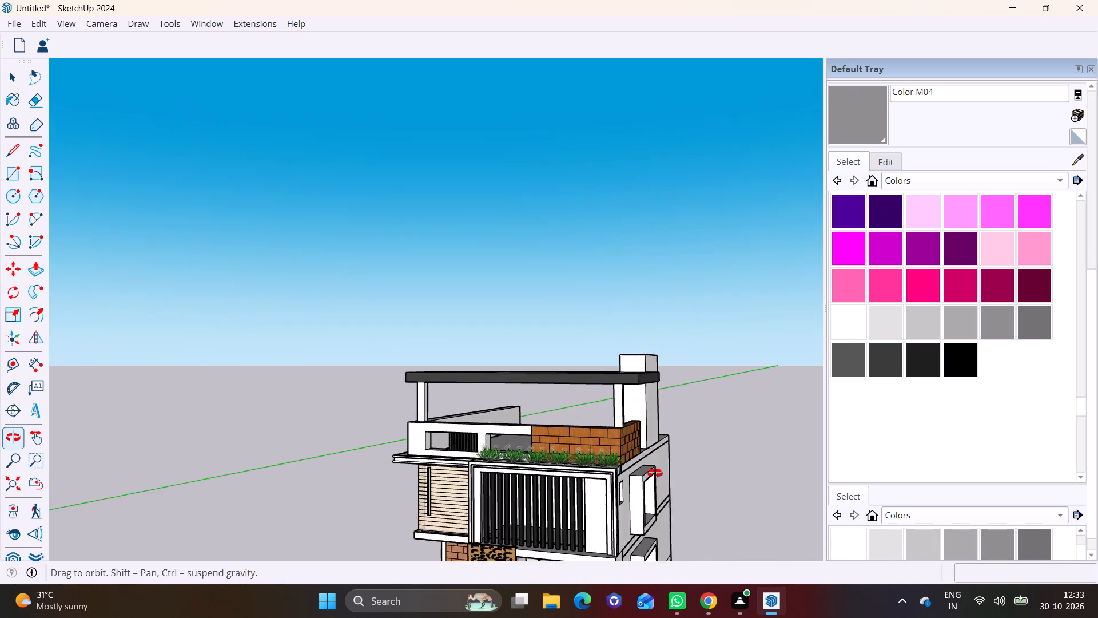
{"action": "middle_click_drag", "start_coordinate": [655, 473], "coordinate": [717, 428]}
{"action": "scroll", "coordinate": [603, 469], "scroll_direction": "down", "scroll_amount": 9}
{"action": "middle_click_drag", "start_coordinate": [603, 469], "coordinate": [592, 530]}
{"action": "scroll", "coordinate": [558, 462], "scroll_direction": "up", "scroll_amount": 18}
{"action": "middle_click_drag", "start_coordinate": [560, 458], "coordinate": [477, 478], "text": "shift"}
{"action": "scroll", "coordinate": [500, 469], "scroll_direction": "up", "scroll_amount": 2}
{"action": "middle_click_drag", "start_coordinate": [506, 466], "coordinate": [532, 553]}
{"action": "scroll", "coordinate": [462, 478], "scroll_direction": "up", "scroll_amount": 4}
{"action": "middle_click_drag", "start_coordinate": [462, 478], "coordinate": [446, 443], "text": "shift"}
{"action": "middle_click_drag", "start_coordinate": [482, 463], "coordinate": [541, 476]}
{"action": "scroll", "coordinate": [474, 445], "scroll_direction": "up", "scroll_amount": 1}
{"action": "middle_click_drag", "start_coordinate": [474, 445], "coordinate": [421, 443], "text": "shift"}
{"action": "left_click", "coordinate": [415, 443]}
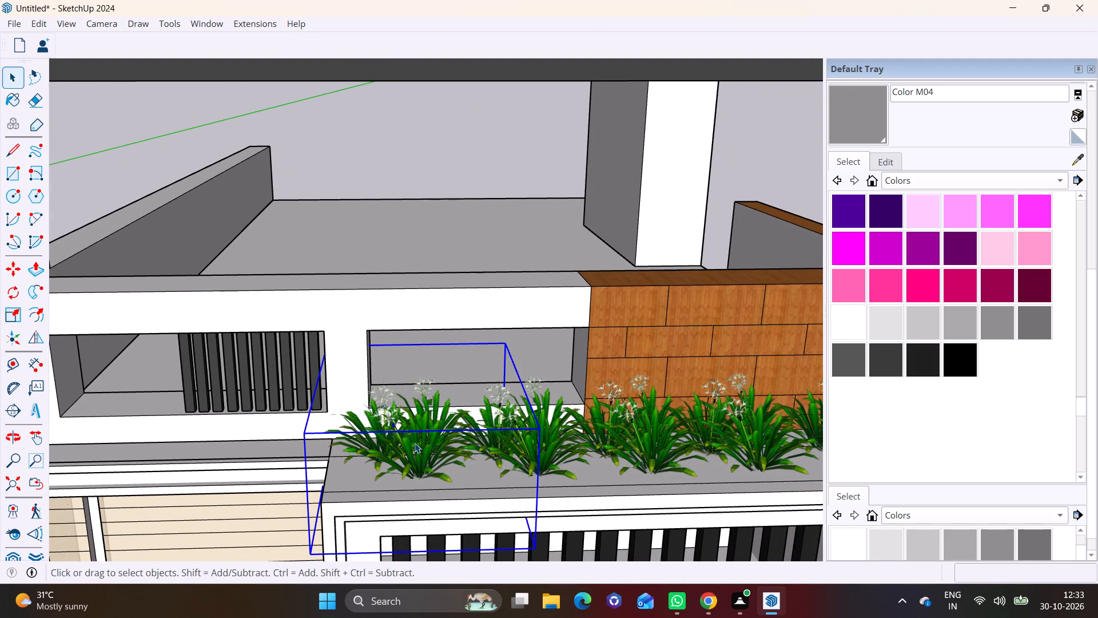
{"action": "key", "text": "m"}
{"action": "left_click", "coordinate": [415, 443]}
{"action": "left_click", "coordinate": [388, 442]}
{"action": "key", "text": "space"}
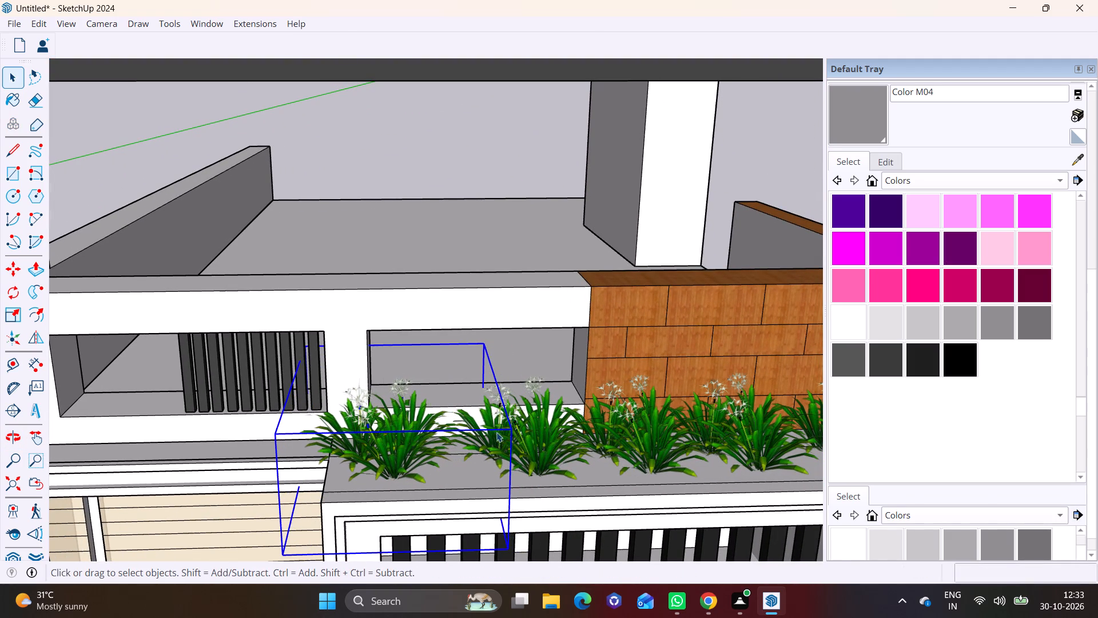
{"action": "left_click", "coordinate": [538, 434]}
{"action": "key", "text": "m"}
{"action": "left_click", "coordinate": [538, 435]}
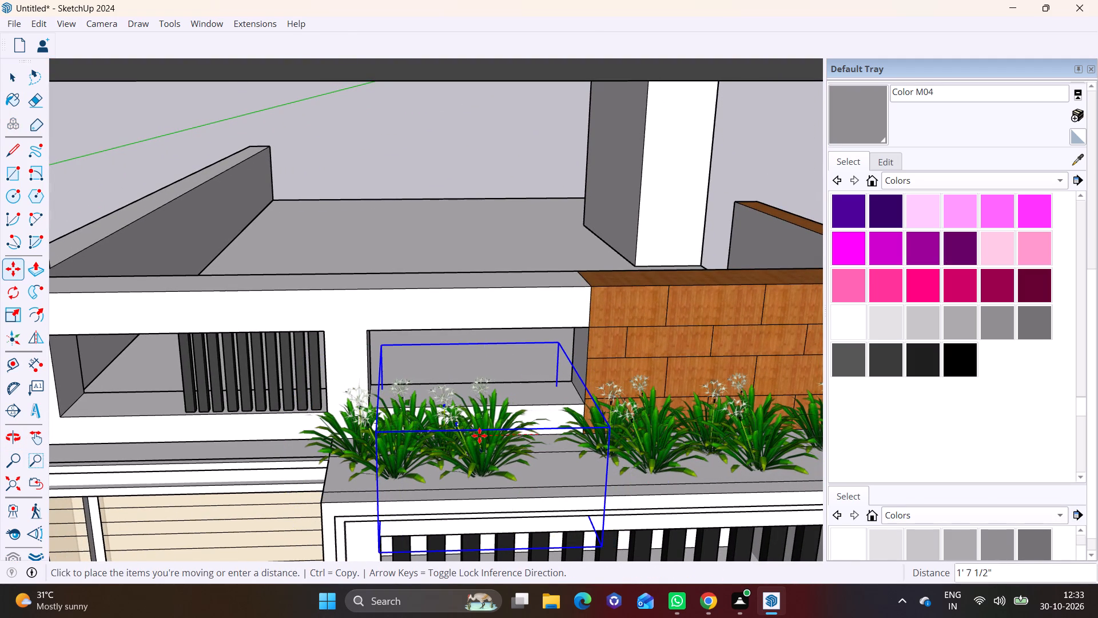
{"action": "left_click", "coordinate": [479, 435]}
{"action": "key", "text": "space"}
{"action": "left_click", "coordinate": [628, 442]}
{"action": "key", "text": "m"}
{"action": "left_click", "coordinate": [628, 442]}
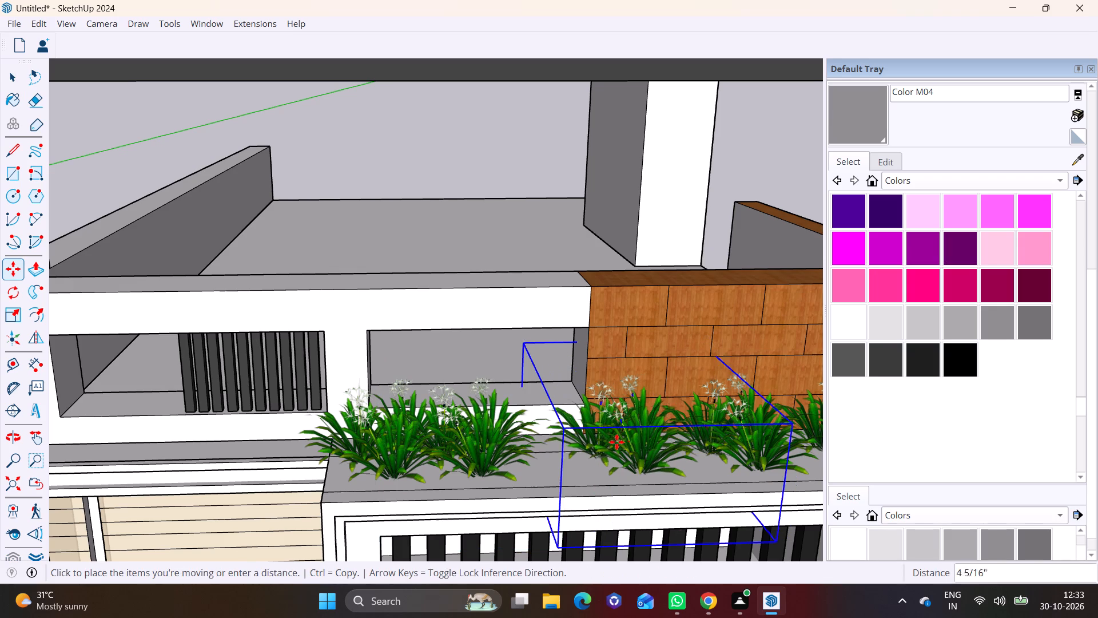
{"action": "left_click", "coordinate": [554, 437]}
Shift the remaining three plants in front of the wood-clad wall the same way, moving the last two about 3' 1" and 3' 3".
{"action": "middle_click_drag", "start_coordinate": [554, 437], "coordinate": [258, 437], "text": "shift"}
{"action": "key", "text": "space"}
{"action": "left_click", "coordinate": [451, 439]}
{"action": "key", "text": "m"}
{"action": "left_click", "coordinate": [451, 439]}
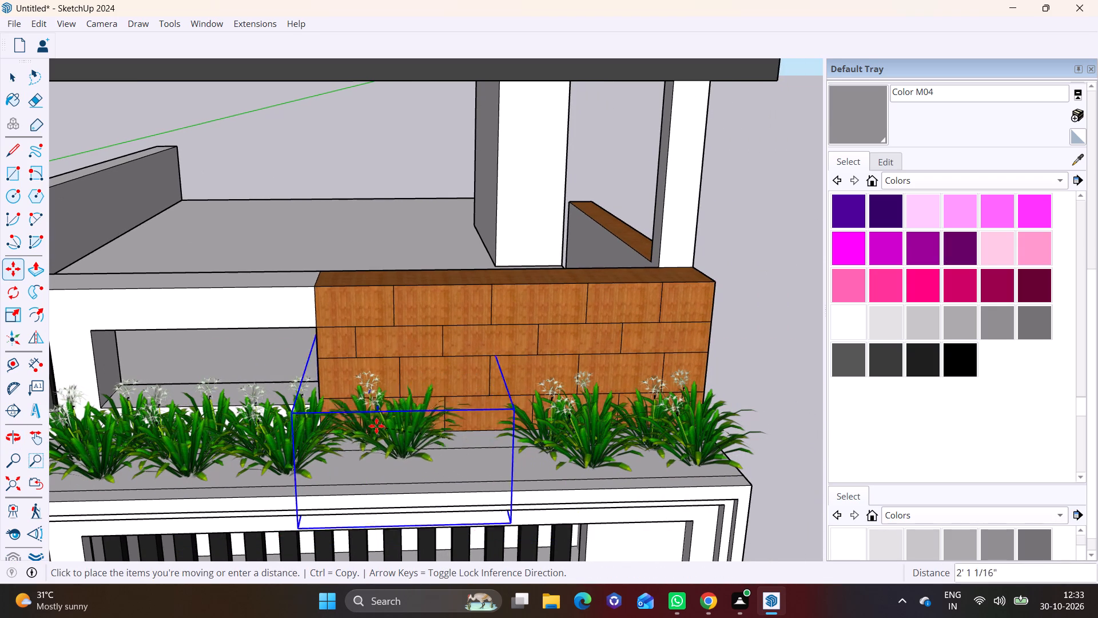
{"action": "left_click", "coordinate": [360, 437]}
{"action": "key", "text": "space"}
{"action": "left_click", "coordinate": [552, 422]}
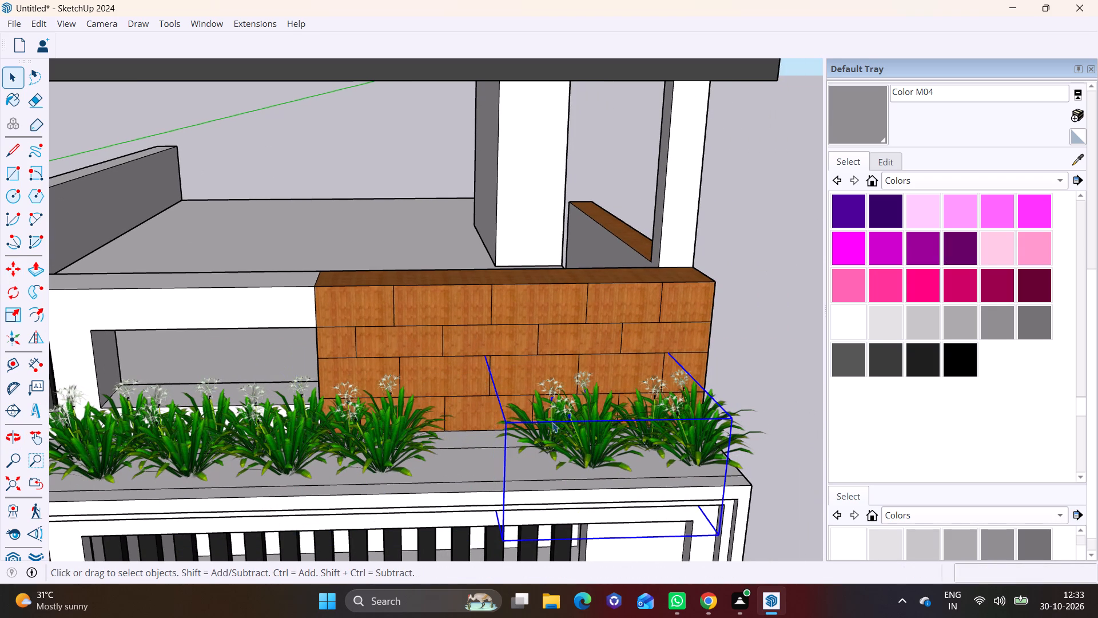
{"action": "key", "text": "m"}
{"action": "left_click", "coordinate": [553, 426]}
{"action": "left_click", "coordinate": [445, 424]}
{"action": "key", "text": "space"}
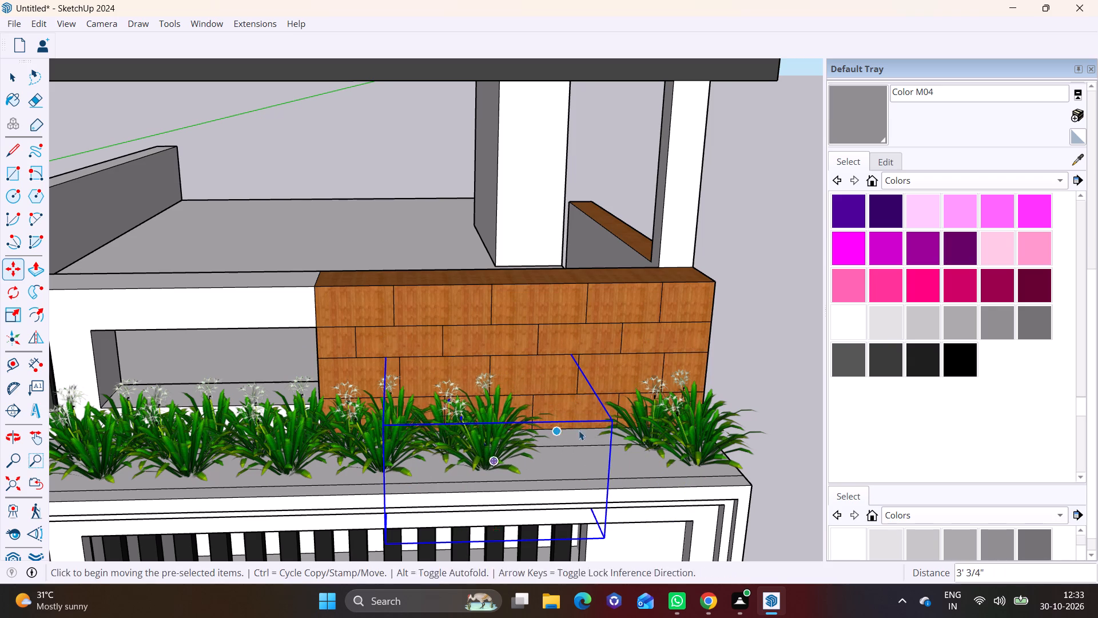
{"action": "left_click", "coordinate": [701, 421]}
{"action": "key", "text": "m"}
{"action": "left_click", "coordinate": [688, 422]}
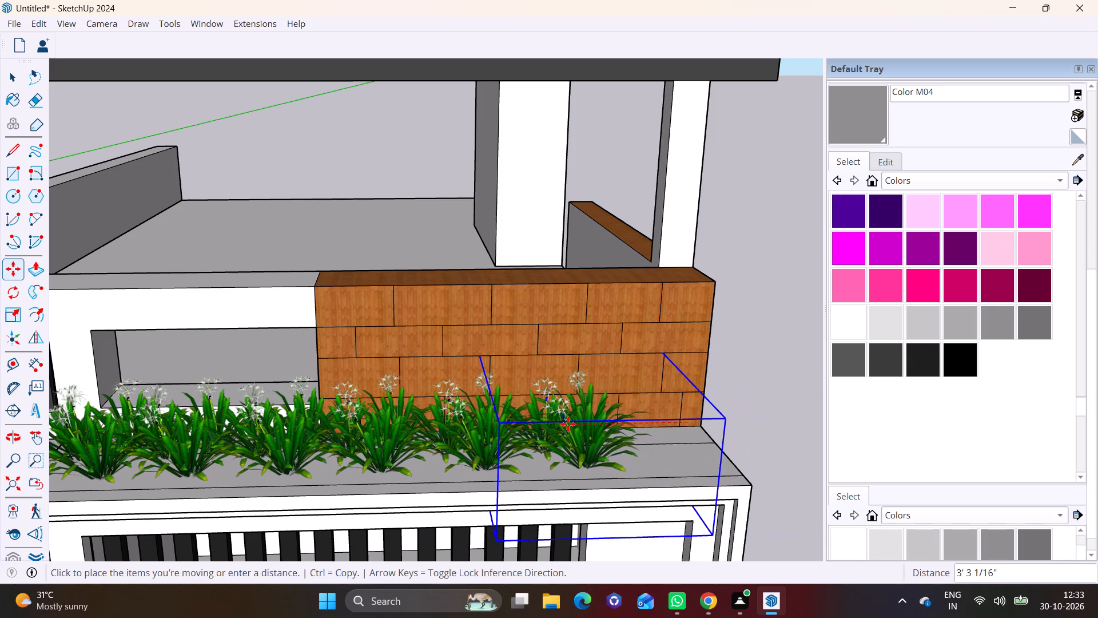
{"action": "left_click", "coordinate": [568, 424]}
Copy the last plant about 2' along the ledge to fill the gap at the wood-clad wall's outer corner.
{"action": "left_click", "coordinate": [571, 431]}
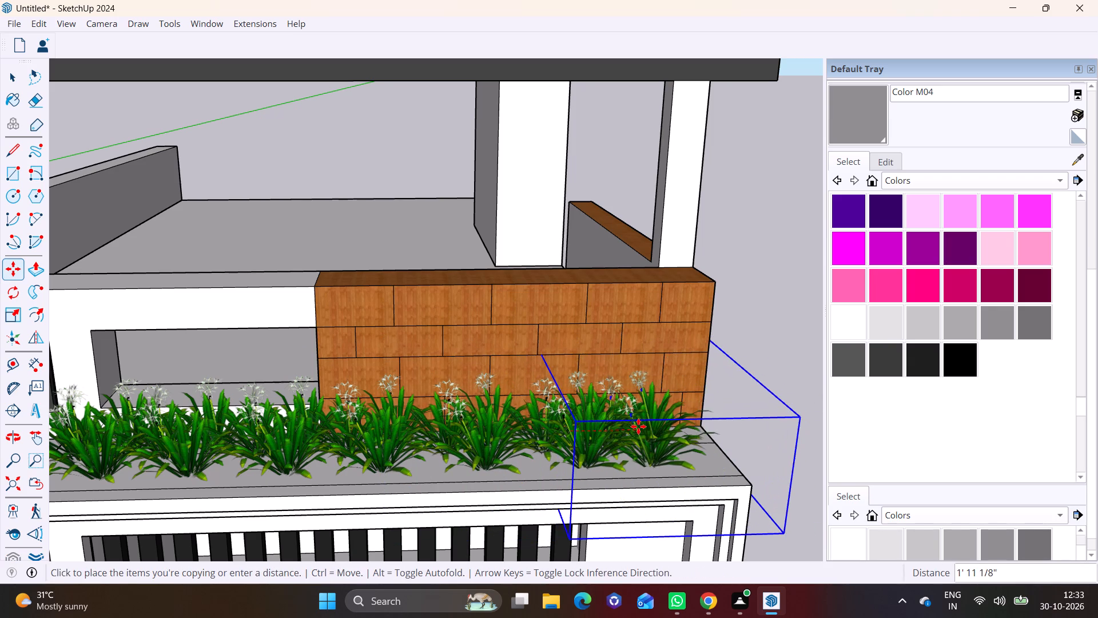
{"action": "left_click", "coordinate": [644, 426]}
{"action": "key", "text": "space"}
{"action": "left_click", "coordinate": [778, 314]}
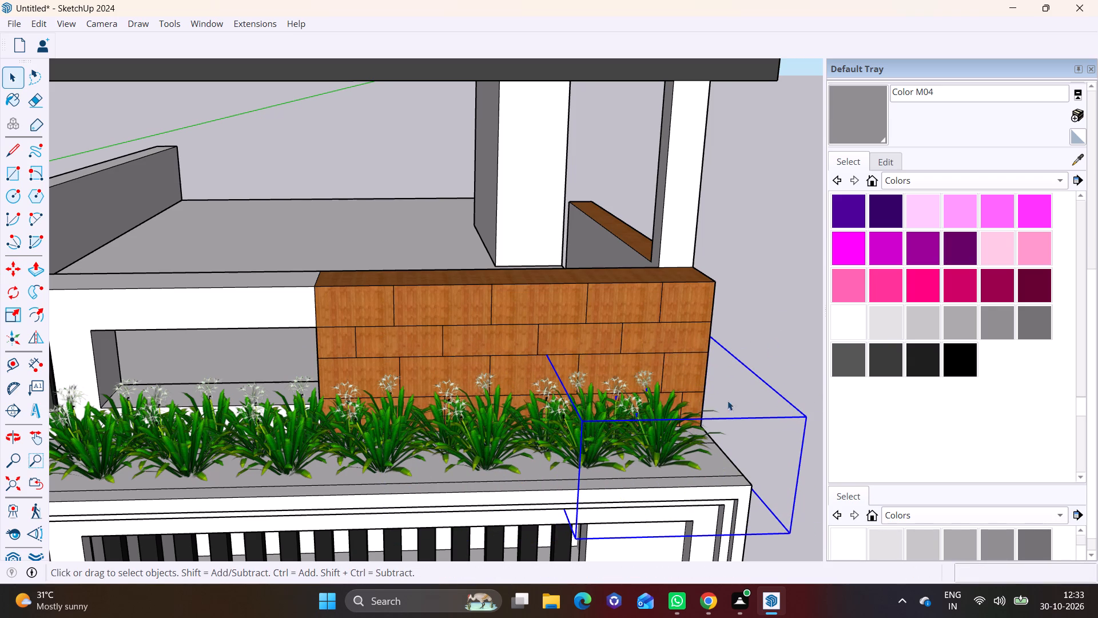
Examine the front elevation with the planted ledge from above and below, down to the balcony floor.
{"action": "scroll", "coordinate": [574, 451], "scroll_direction": "down", "scroll_amount": 4}
{"action": "middle_click_drag", "start_coordinate": [567, 453], "coordinate": [571, 314]}
{"action": "scroll", "coordinate": [571, 355], "scroll_direction": "down", "scroll_amount": 11}
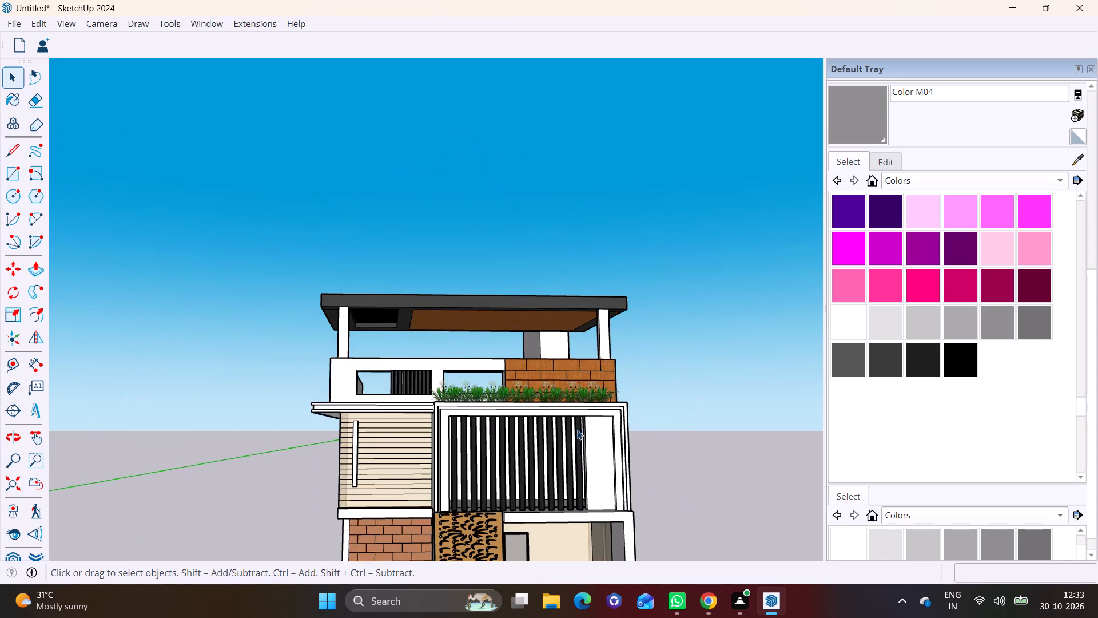
{"action": "middle_click_drag", "start_coordinate": [577, 426], "coordinate": [548, 463]}
{"action": "scroll", "coordinate": [529, 421], "scroll_direction": "down", "scroll_amount": 2}
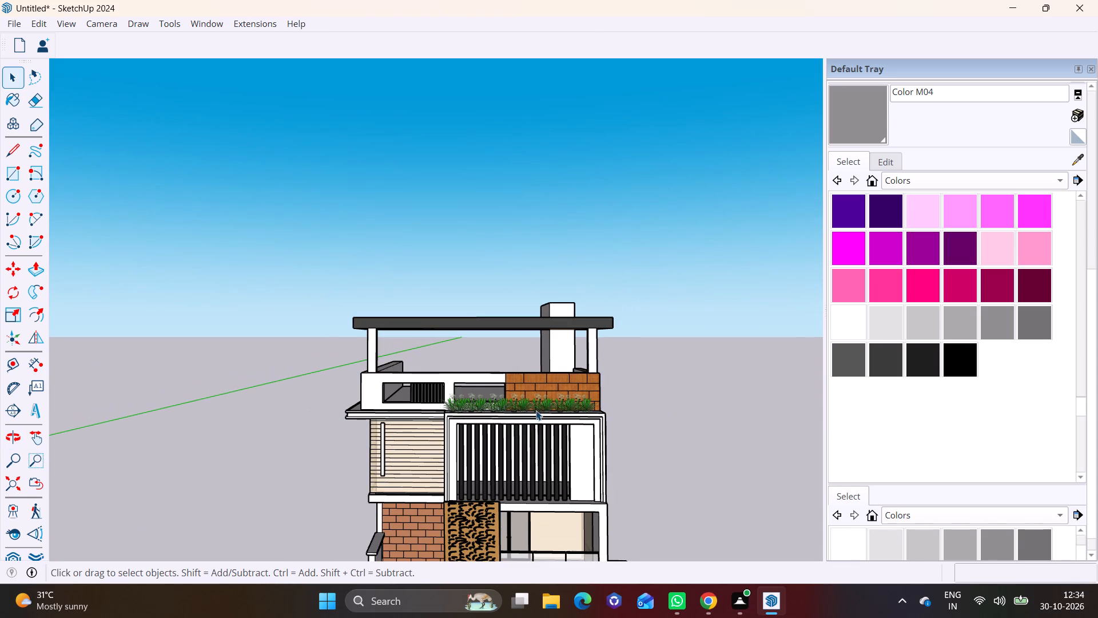
{"action": "middle_click_drag", "start_coordinate": [523, 437], "coordinate": [499, 328]}
{"action": "middle_click_drag", "start_coordinate": [513, 461], "coordinate": [513, 509]}
{"action": "scroll", "coordinate": [513, 509], "scroll_direction": "down", "scroll_amount": 1}
{"action": "scroll", "coordinate": [451, 517], "scroll_direction": "up", "scroll_amount": 3}
{"action": "middle_click_drag", "start_coordinate": [451, 517], "coordinate": [445, 453], "text": "shift"}
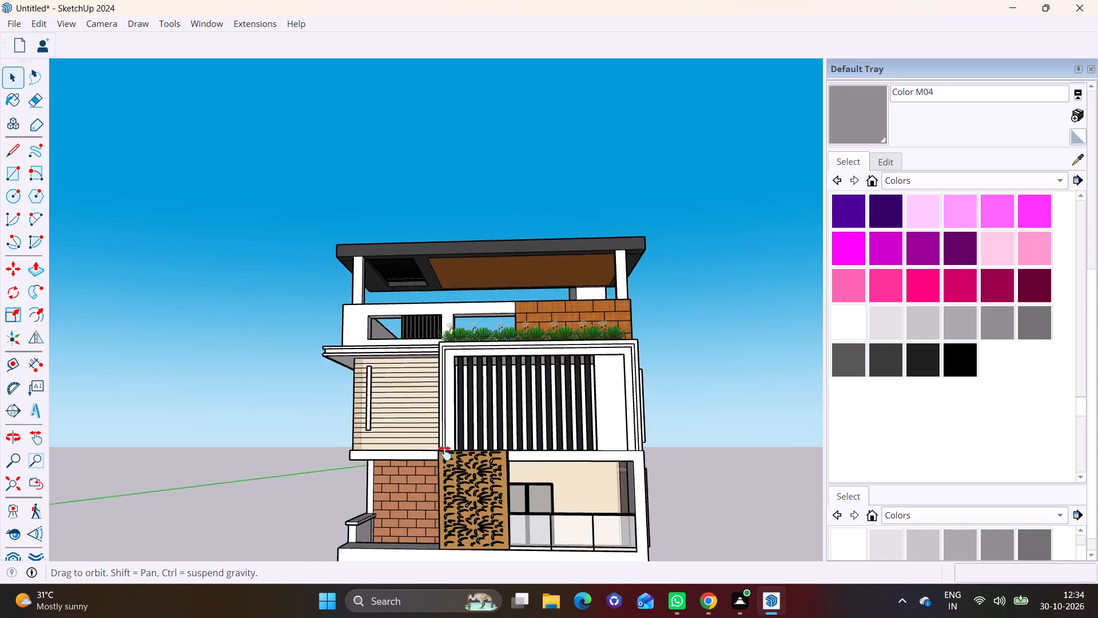
{"action": "middle_click_drag", "start_coordinate": [445, 453], "coordinate": [449, 413], "text": "shift"}
{"action": "middle_click_drag", "start_coordinate": [479, 412], "coordinate": [504, 435]}
{"action": "scroll", "coordinate": [394, 423], "scroll_direction": "up", "scroll_amount": 1}
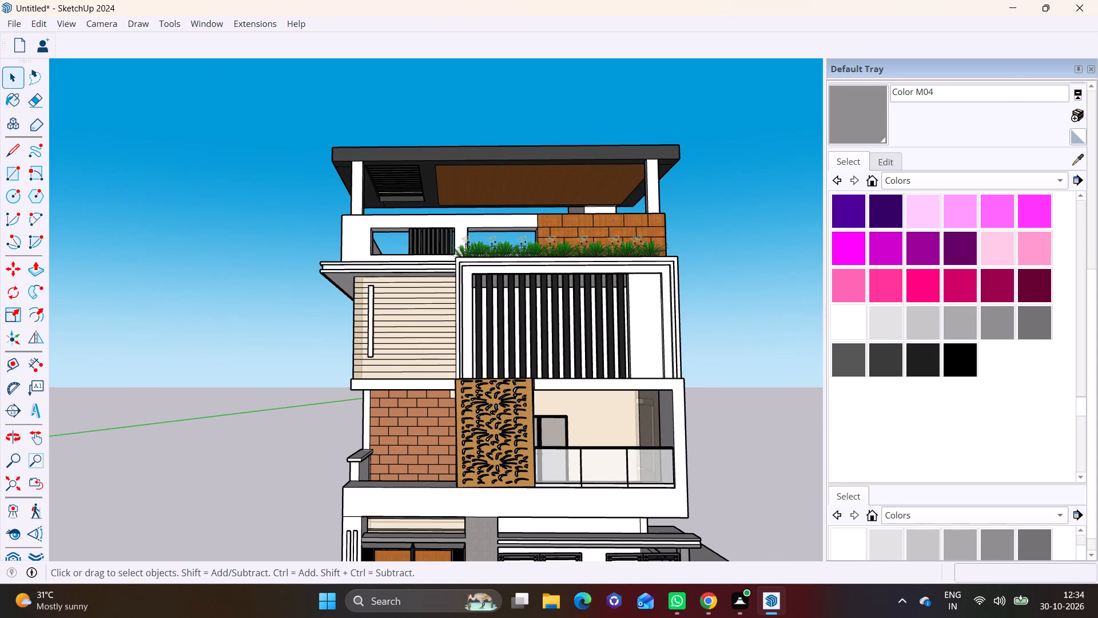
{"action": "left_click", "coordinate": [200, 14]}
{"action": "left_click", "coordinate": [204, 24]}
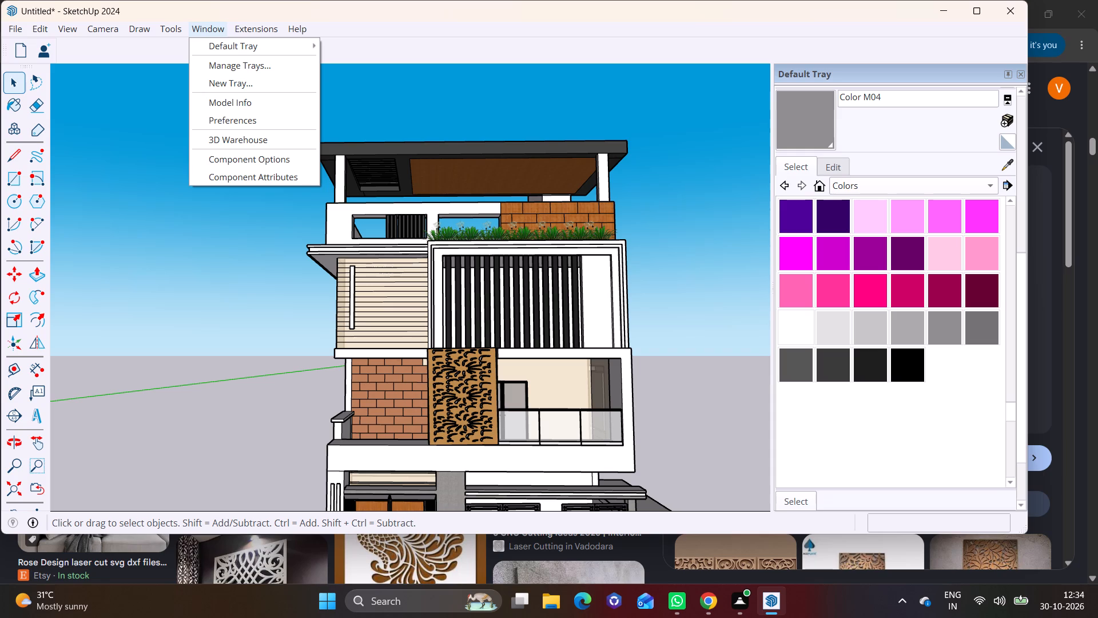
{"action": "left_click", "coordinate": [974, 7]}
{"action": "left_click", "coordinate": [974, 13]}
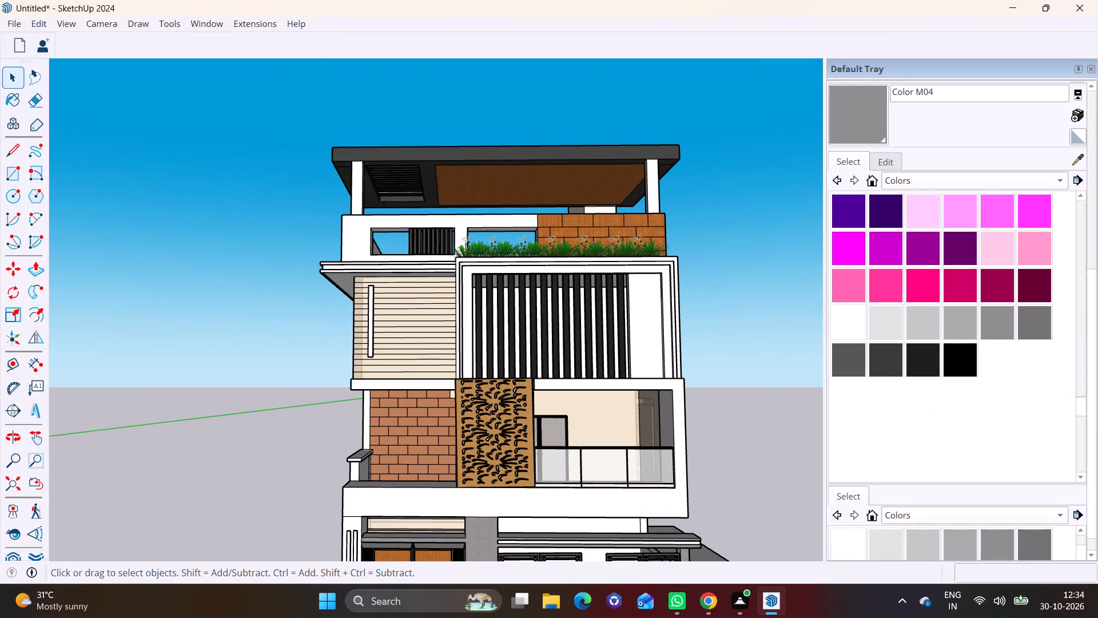
Load the "Round Planter with Plant" model from the 3D Warehouse plants results directly into the house model.
{"action": "left_click", "coordinate": [219, 30]}
{"action": "left_click", "coordinate": [245, 135]}
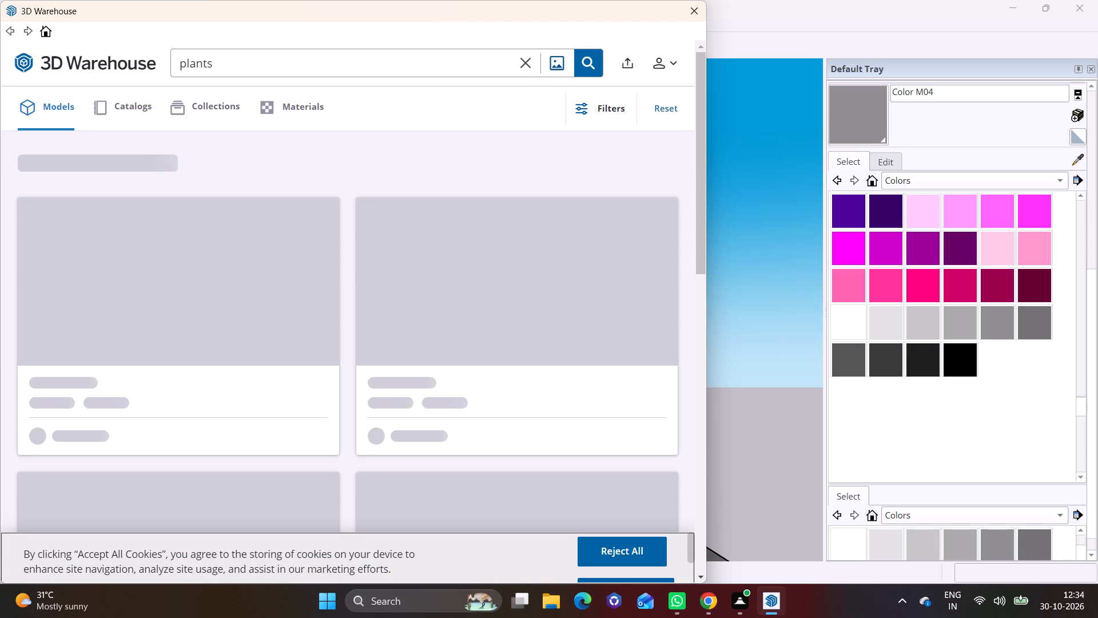
{"action": "double_click", "coordinate": [699, 578]}
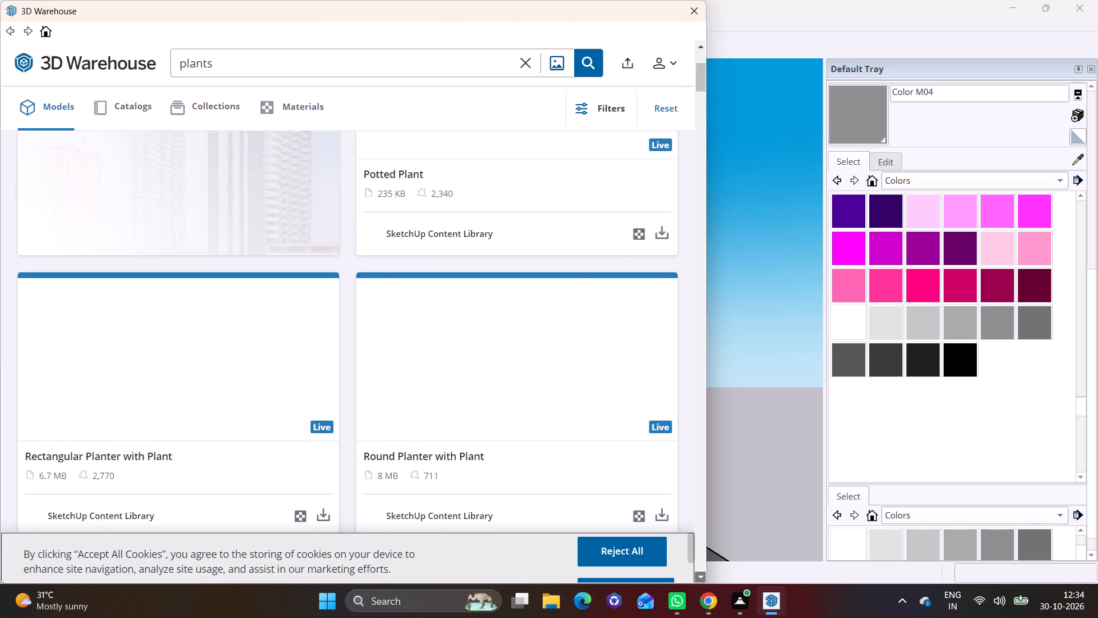
{"action": "left_click", "coordinate": [699, 578]}
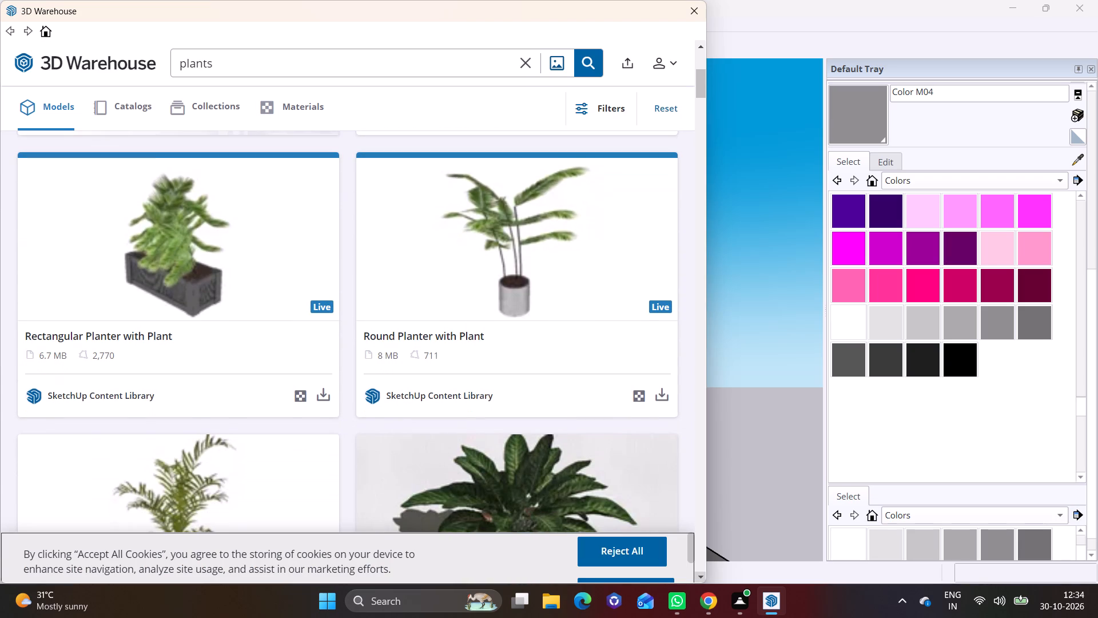
{"action": "left_click", "coordinate": [699, 577]}
{"action": "left_click", "coordinate": [659, 330]}
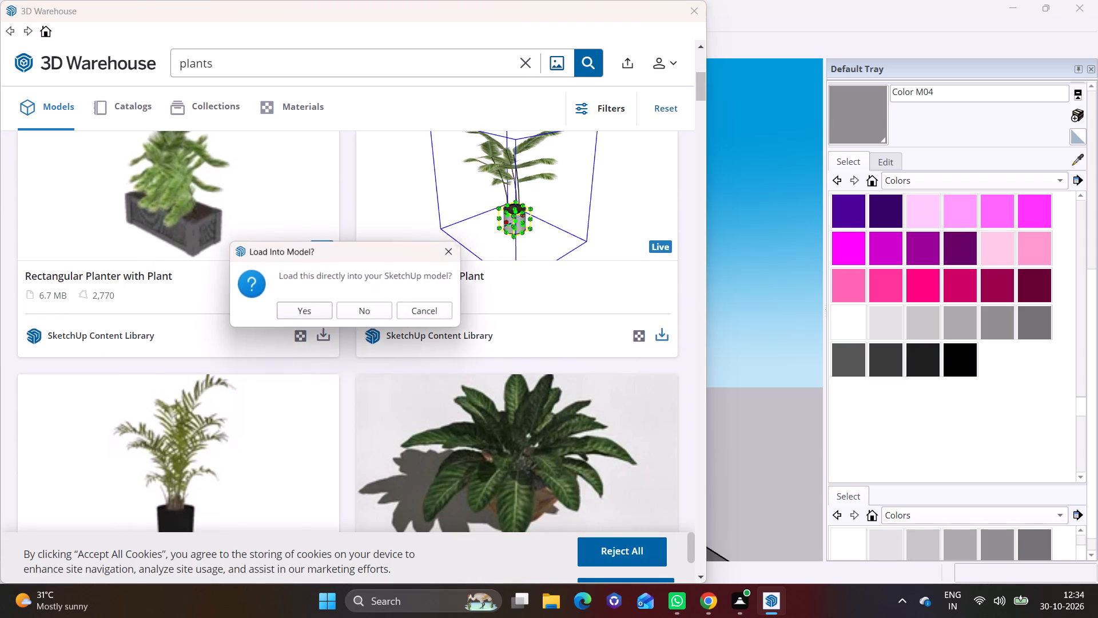
{"action": "left_click", "coordinate": [315, 313]}
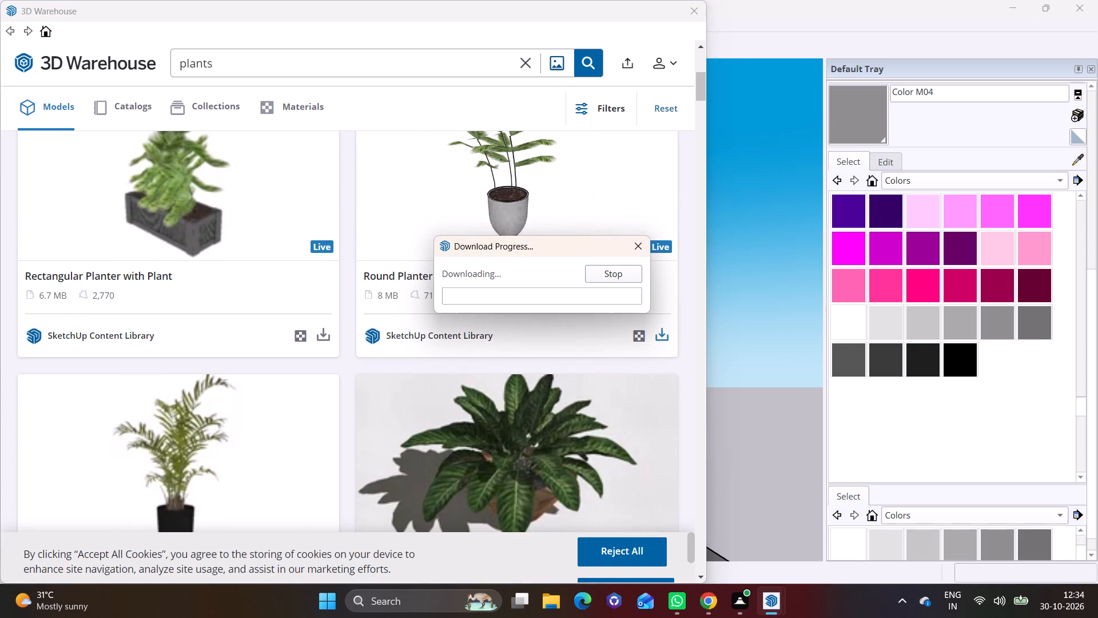
{"action": "left_click", "coordinate": [682, 334]}
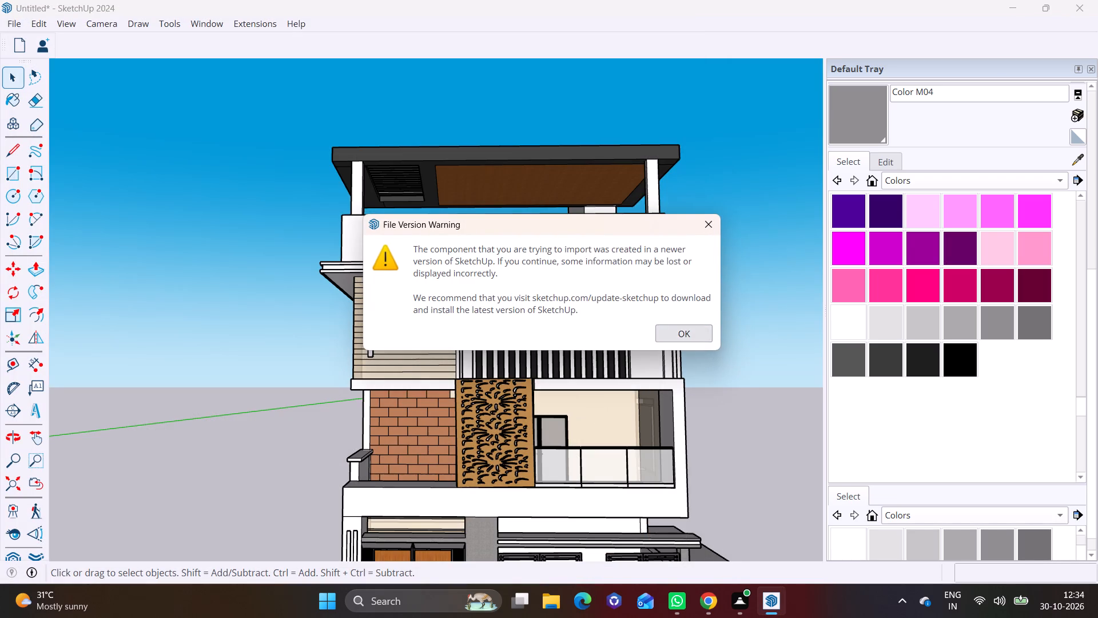
Place the potted plant on top of the balcony's low side parapet beside the brick wall.
{"action": "scroll", "coordinate": [403, 400], "scroll_direction": "up", "scroll_amount": 5}
{"action": "scroll", "coordinate": [380, 433], "scroll_direction": "down", "scroll_amount": 1}
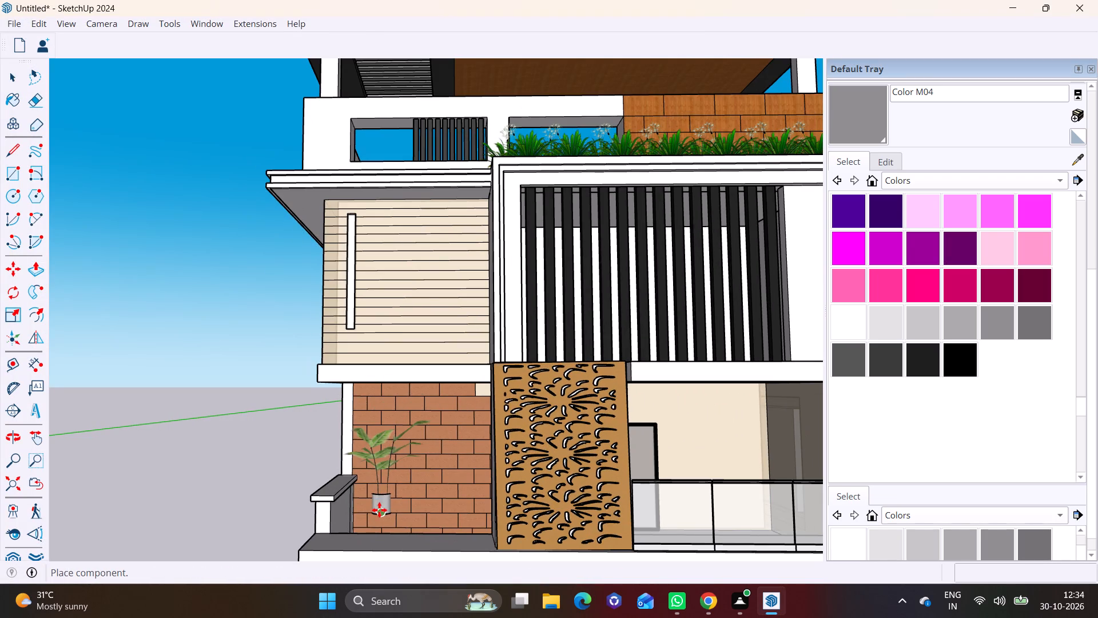
{"action": "scroll", "coordinate": [379, 510], "scroll_direction": "down", "scroll_amount": 1}
{"action": "middle_click_drag", "start_coordinate": [379, 510], "coordinate": [387, 421], "text": "shift"}
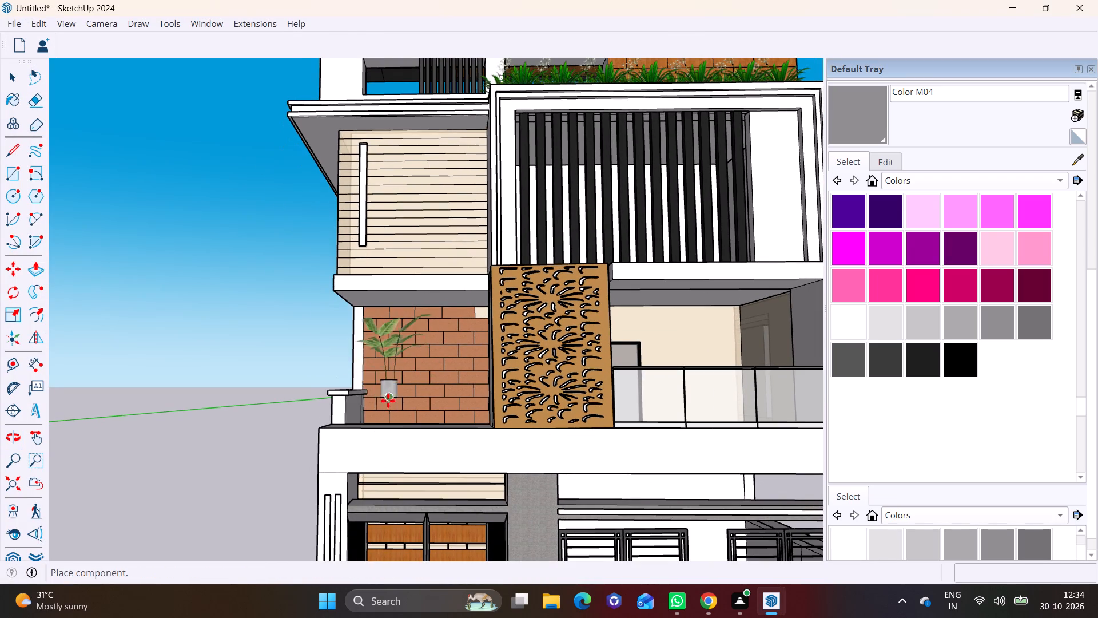
{"action": "middle_click_drag", "start_coordinate": [387, 400], "coordinate": [488, 453]}
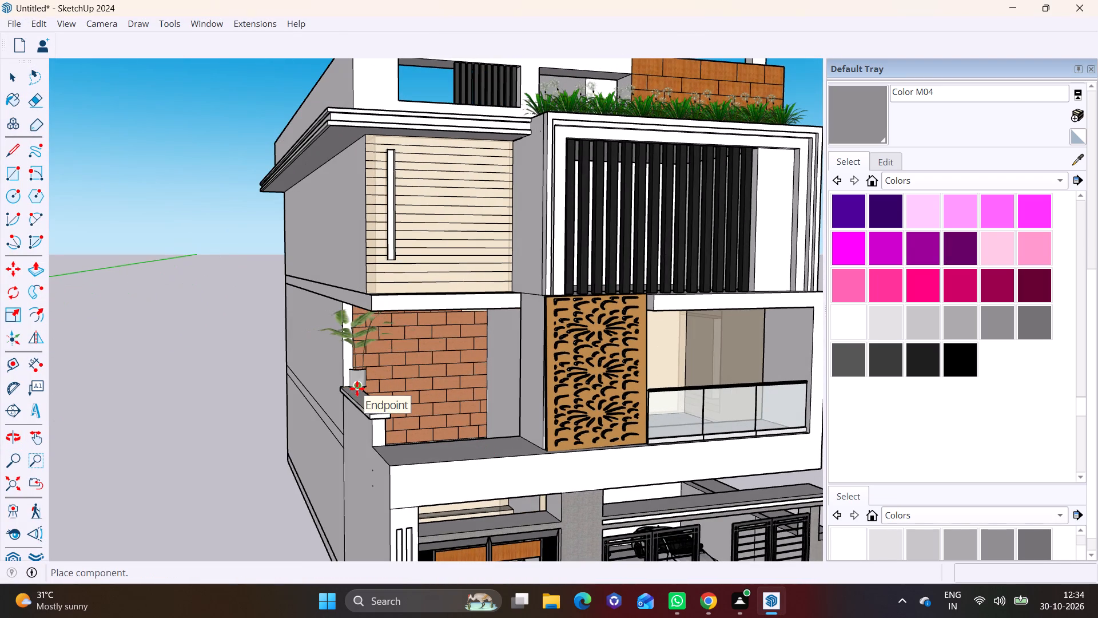
{"action": "left_click", "coordinate": [357, 389]}
Move the potted plant about 3' 8" so its pot stands on the inner end of the side parapet's coping.
{"action": "scroll", "coordinate": [369, 392], "scroll_direction": "up", "scroll_amount": 2}
{"action": "middle_click_drag", "start_coordinate": [356, 381], "coordinate": [621, 374]}
{"action": "key", "text": "m"}
{"action": "left_click", "coordinate": [413, 382]}
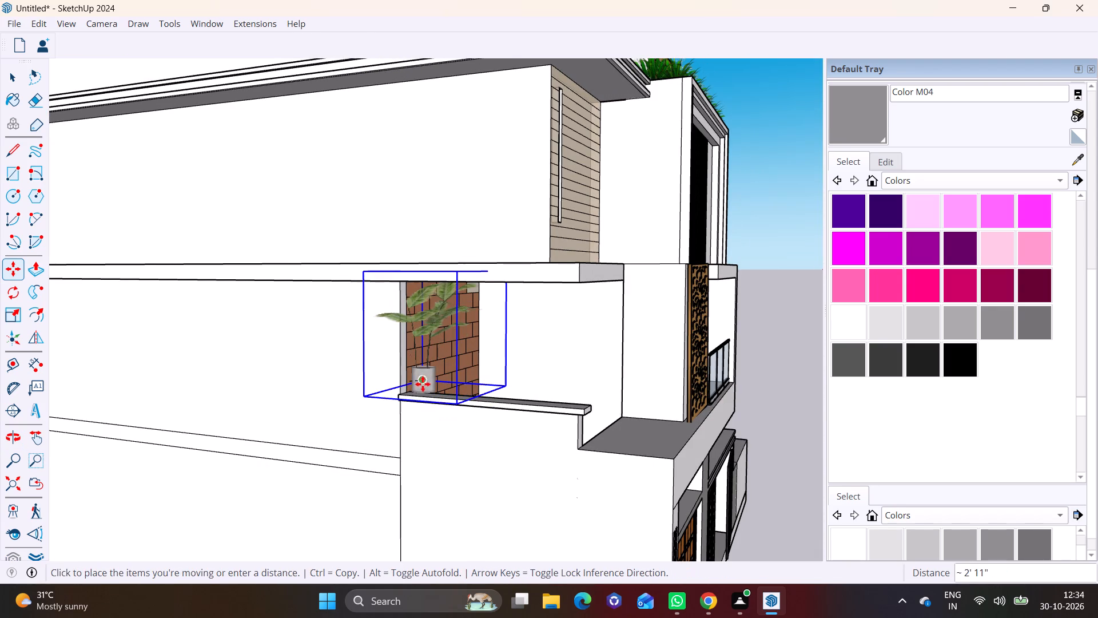
{"action": "scroll", "coordinate": [421, 384], "scroll_direction": "up", "scroll_amount": 5}
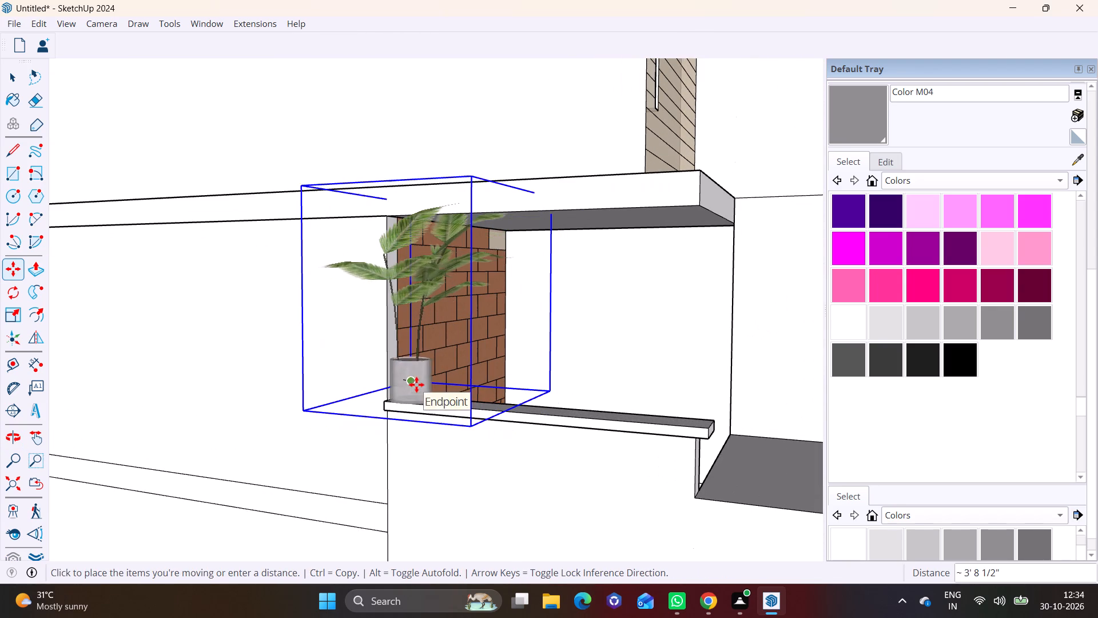
{"action": "left_click", "coordinate": [416, 385]}
Copy the potted plant about 1' 10" along the side parapet's coping, away from the coping's inner end.
{"action": "left_click", "coordinate": [415, 387]}
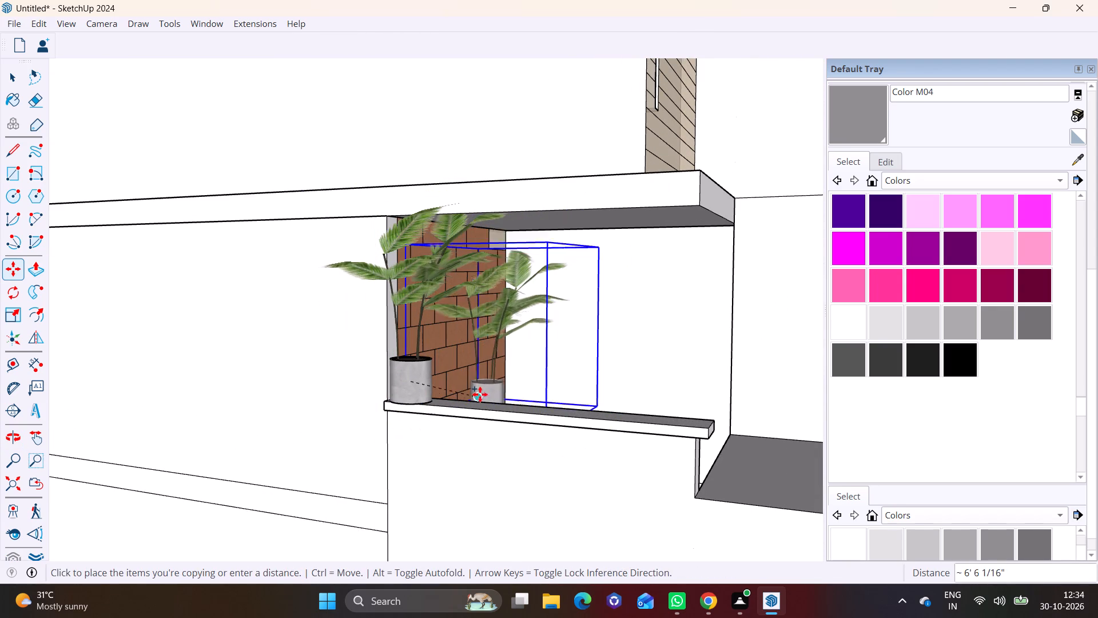
{"action": "scroll", "coordinate": [480, 395], "scroll_direction": "up", "scroll_amount": 5}
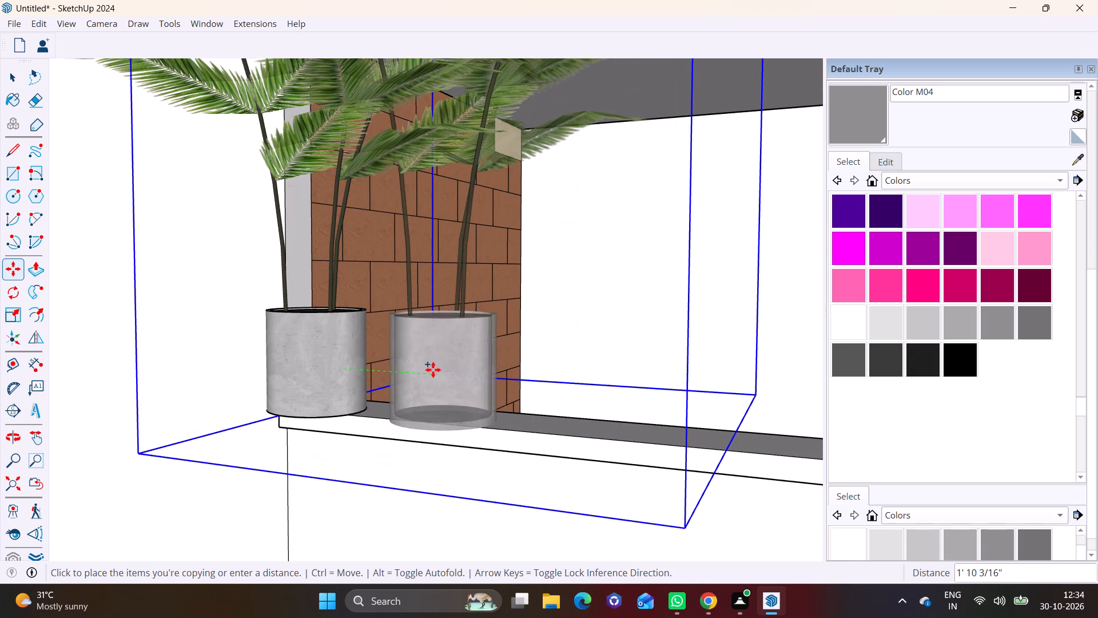
{"action": "left_click", "coordinate": [433, 370]}
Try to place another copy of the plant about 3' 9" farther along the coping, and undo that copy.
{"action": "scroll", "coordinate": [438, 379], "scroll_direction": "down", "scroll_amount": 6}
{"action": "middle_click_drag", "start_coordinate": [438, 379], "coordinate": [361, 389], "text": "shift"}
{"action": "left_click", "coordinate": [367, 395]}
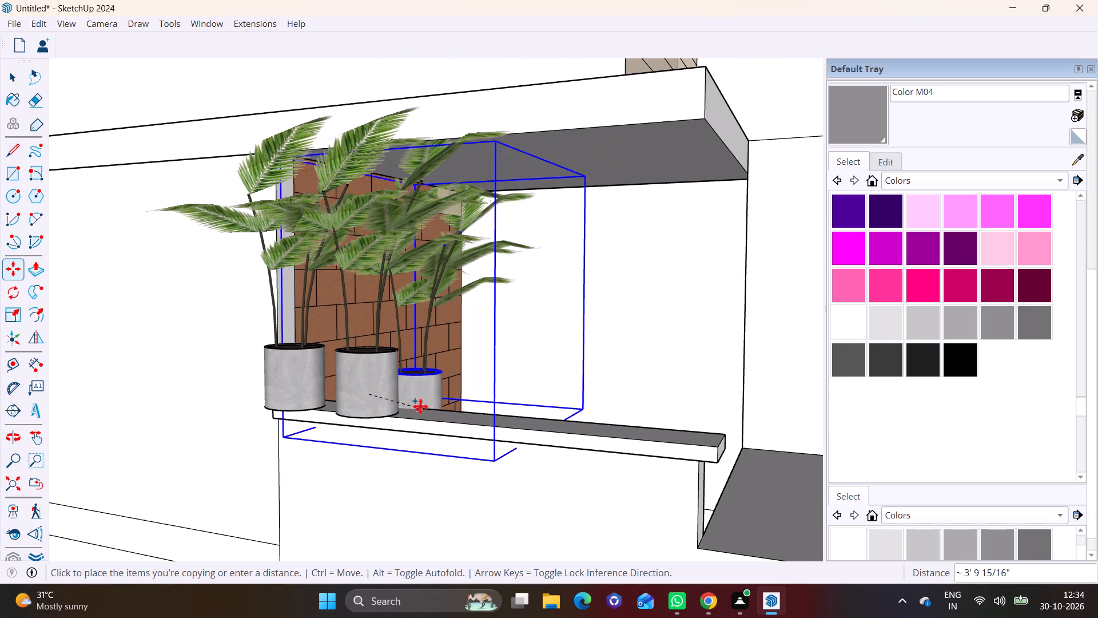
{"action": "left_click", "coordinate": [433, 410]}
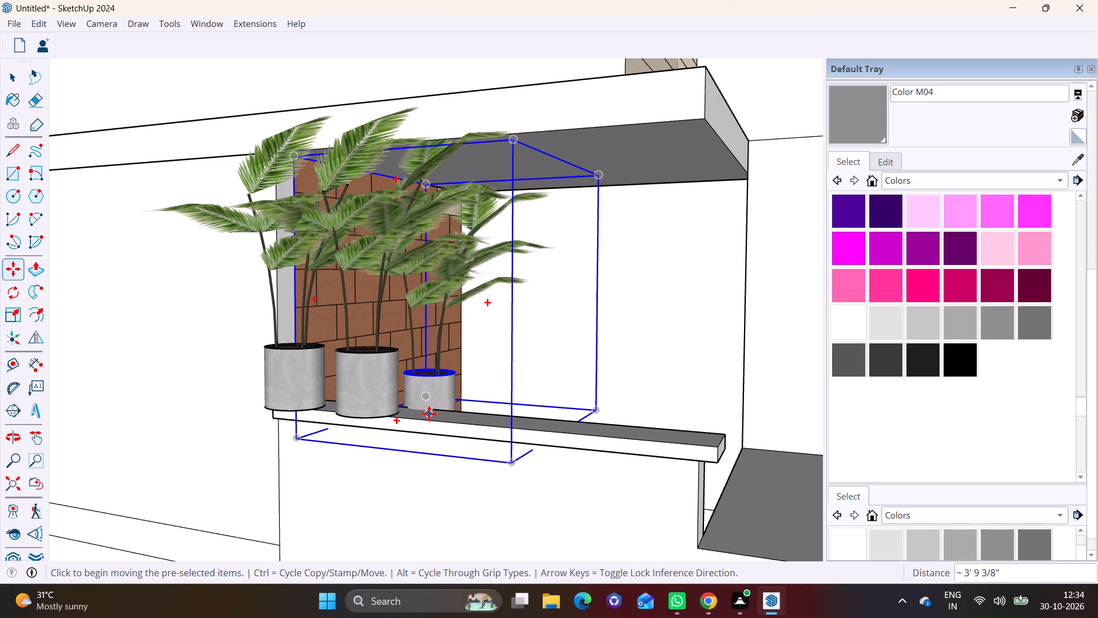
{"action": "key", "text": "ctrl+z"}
Add three more copies of the potted plant along the coping towards its outer end, about 1' 10" apart.
{"action": "middle_click_drag", "start_coordinate": [497, 356], "coordinate": [602, 348]}
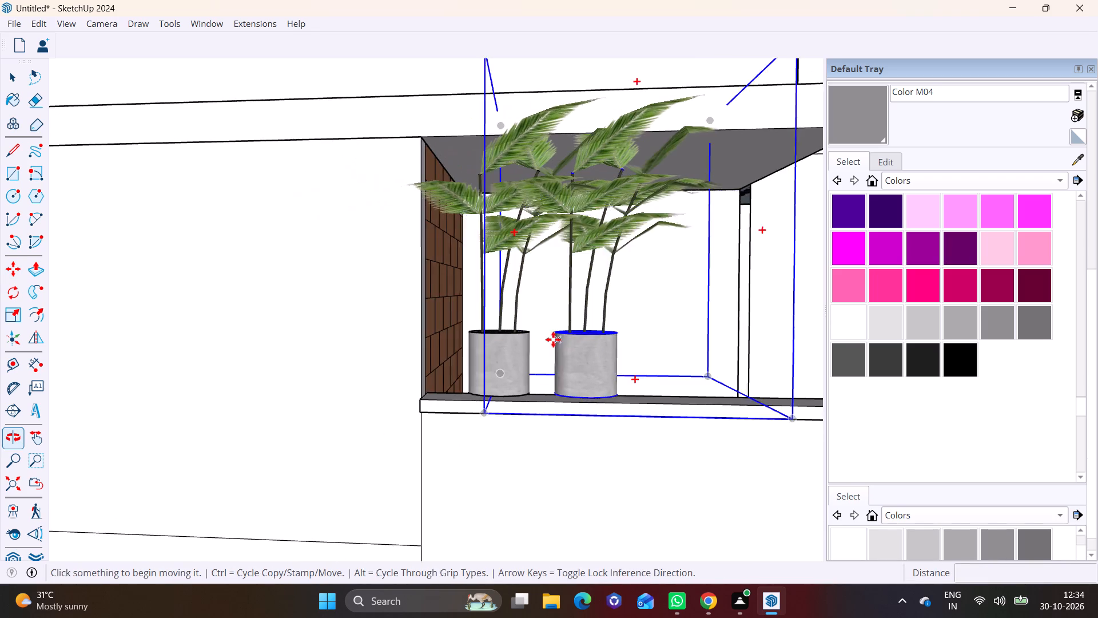
{"action": "scroll", "coordinate": [553, 339], "scroll_direction": "down", "scroll_amount": 2, "text": "shift"}
{"action": "middle_click_drag", "start_coordinate": [543, 348], "coordinate": [354, 390], "text": "shift"}
{"action": "middle_click_drag", "start_coordinate": [440, 413], "coordinate": [483, 415]}
{"action": "key", "text": "space"}
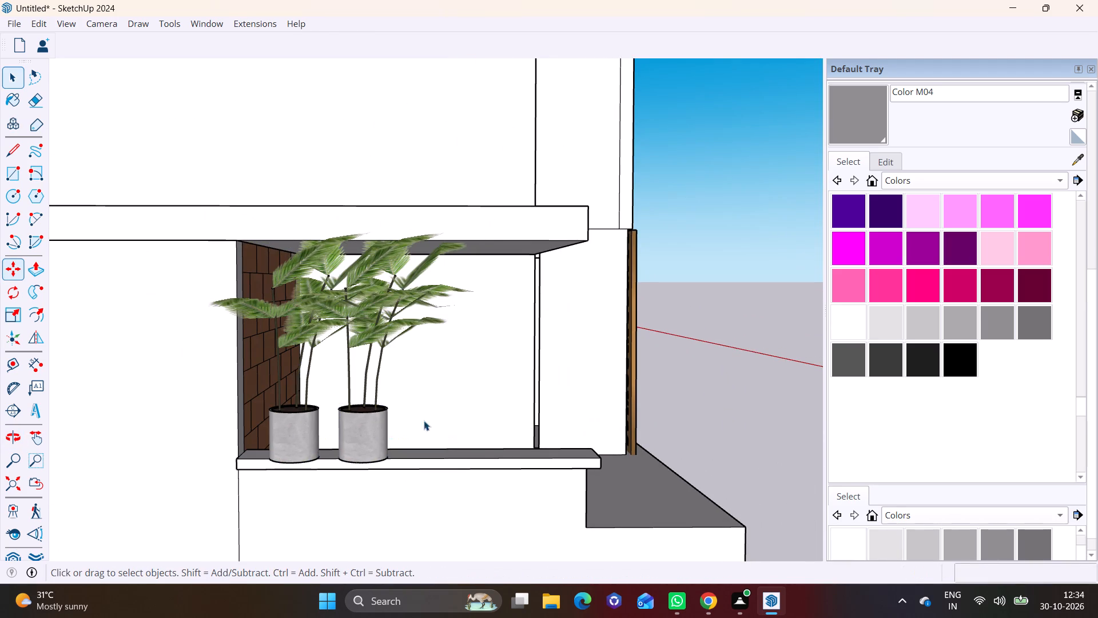
{"action": "left_click", "coordinate": [367, 433]}
{"action": "key", "text": "m"}
{"action": "left_click", "coordinate": [365, 445]}
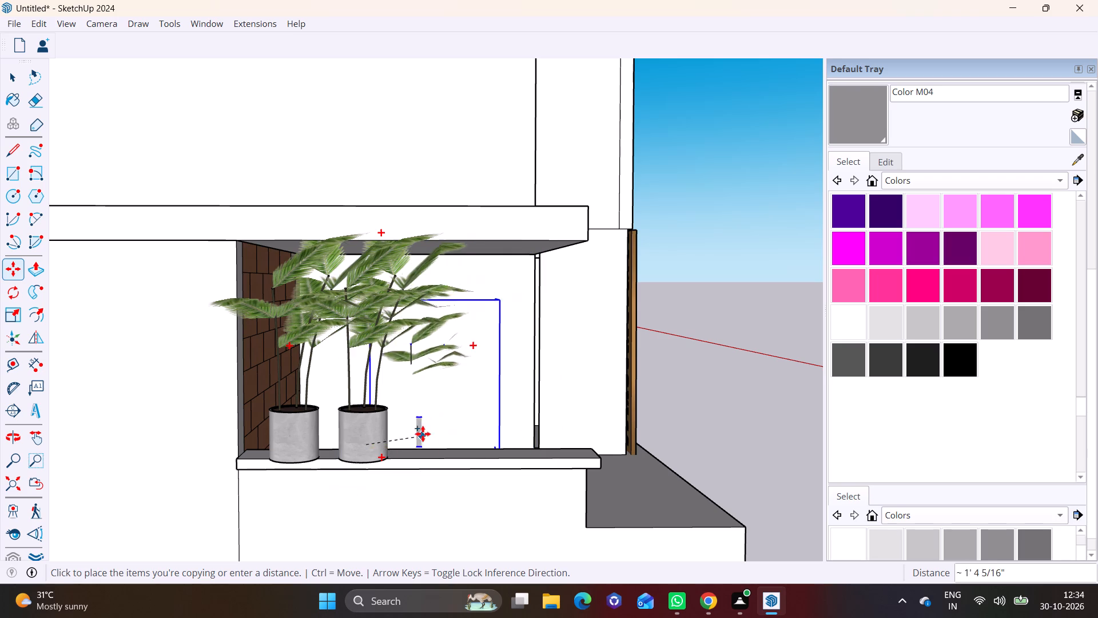
{"action": "left_click", "coordinate": [435, 438]}
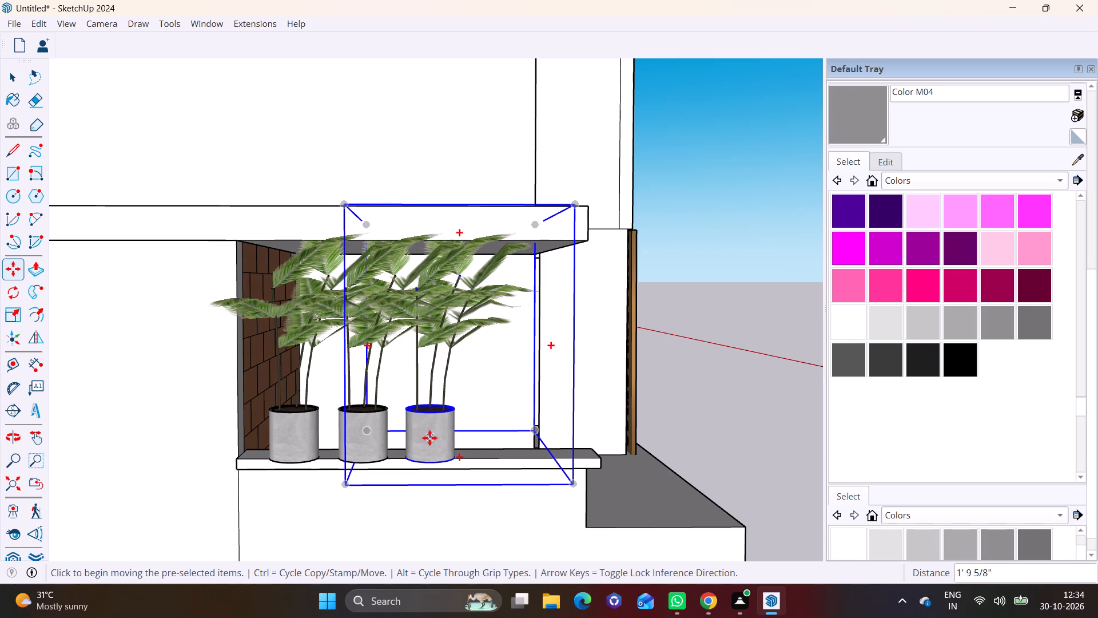
{"action": "left_click", "coordinate": [429, 438]}
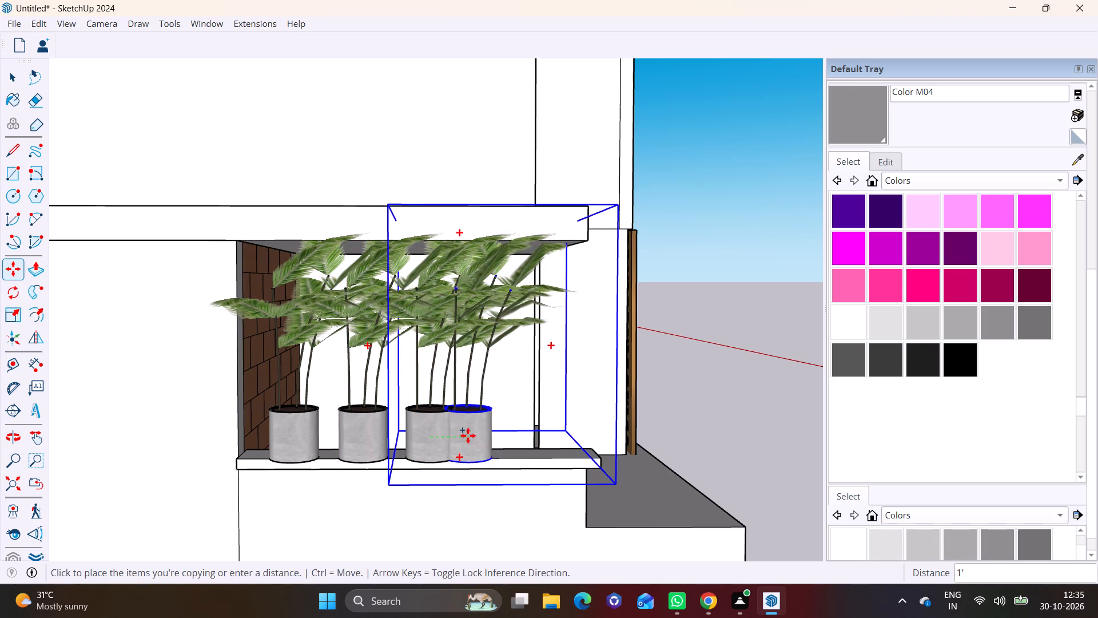
{"action": "left_click", "coordinate": [494, 435]}
{"action": "left_click", "coordinate": [487, 434]}
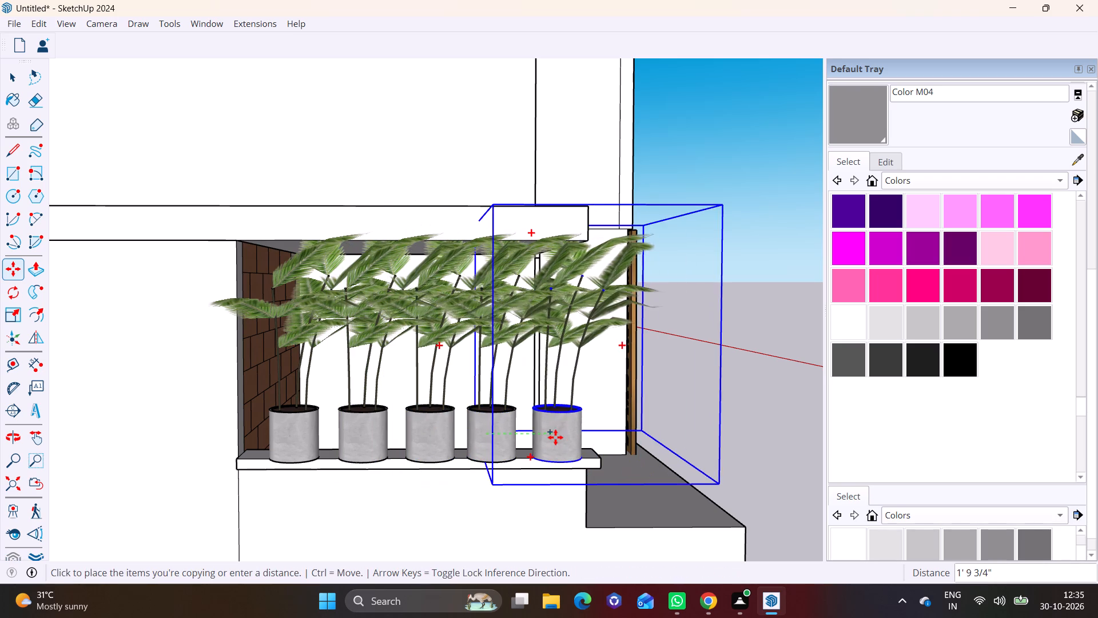
{"action": "left_click", "coordinate": [555, 437]}
{"action": "key", "text": "space"}
{"action": "left_click", "coordinate": [762, 400]}
Select all five potted plants and move them together about 2' 5" sideways onto the side parapet's coping.
{"action": "scroll", "coordinate": [695, 425], "scroll_direction": "down", "scroll_amount": 1}
{"action": "middle_click_drag", "start_coordinate": [658, 431], "coordinate": [316, 422]}
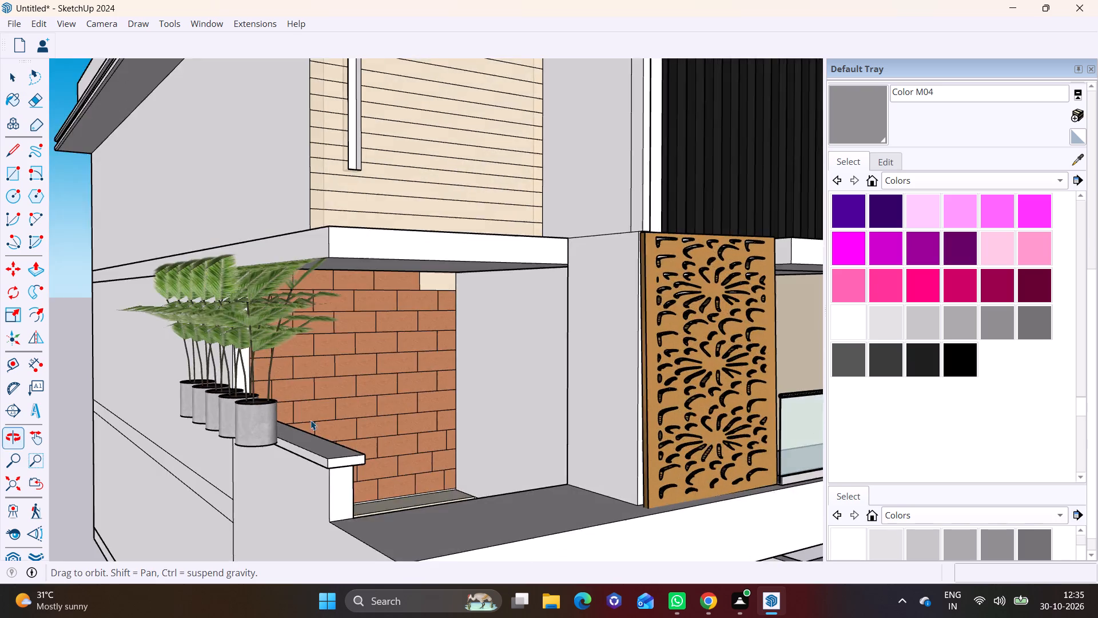
{"action": "scroll", "coordinate": [308, 414], "scroll_direction": "down", "scroll_amount": 4}
{"action": "middle_click_drag", "start_coordinate": [371, 415], "coordinate": [228, 453]}
{"action": "scroll", "coordinate": [246, 431], "scroll_direction": "up", "scroll_amount": 5}
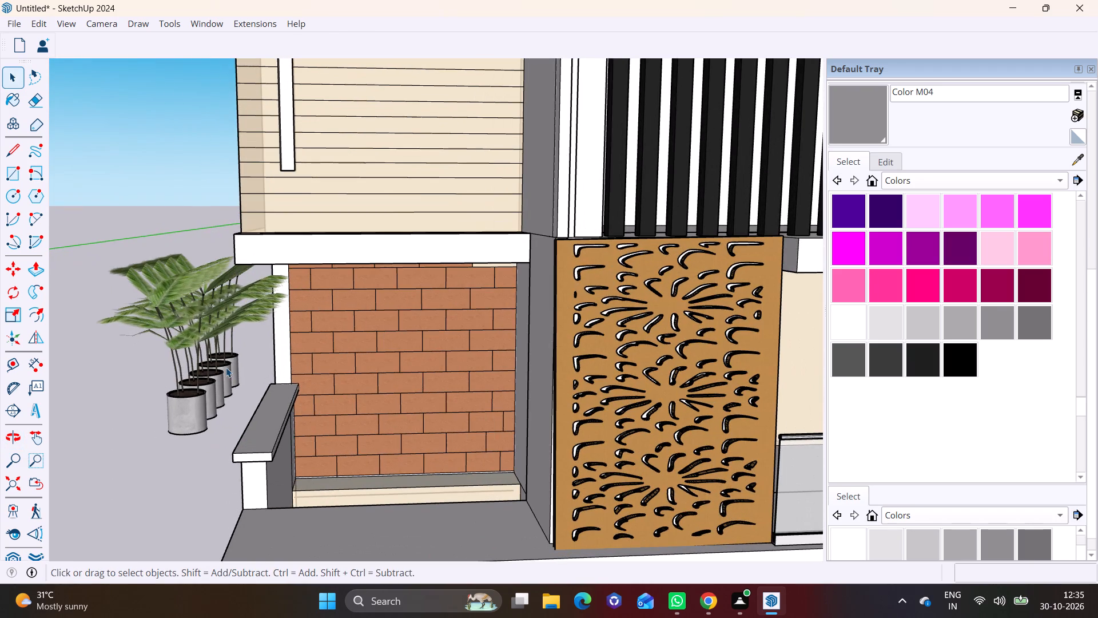
{"action": "left_click", "coordinate": [236, 363]}
{"action": "left_click", "coordinate": [229, 374], "text": "ctrl"}
{"action": "left_click", "coordinate": [222, 382], "text": "ctrl"}
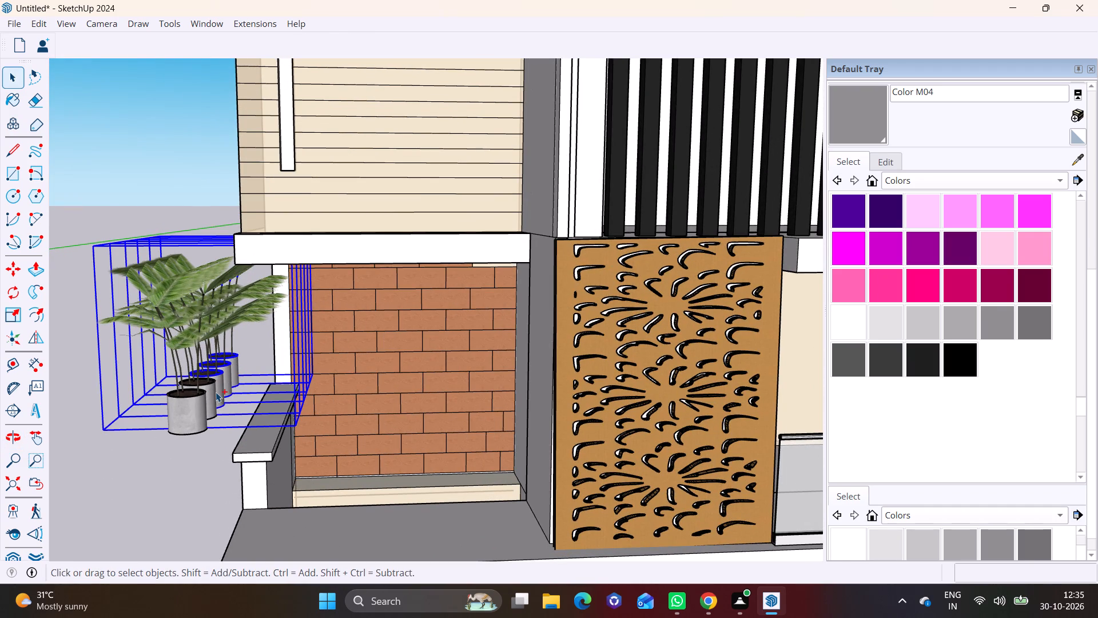
{"action": "left_click", "coordinate": [216, 392], "text": "ctrl"}
{"action": "left_click", "coordinate": [209, 402], "text": "ctrl"}
{"action": "left_click", "coordinate": [177, 409], "text": "ctrl"}
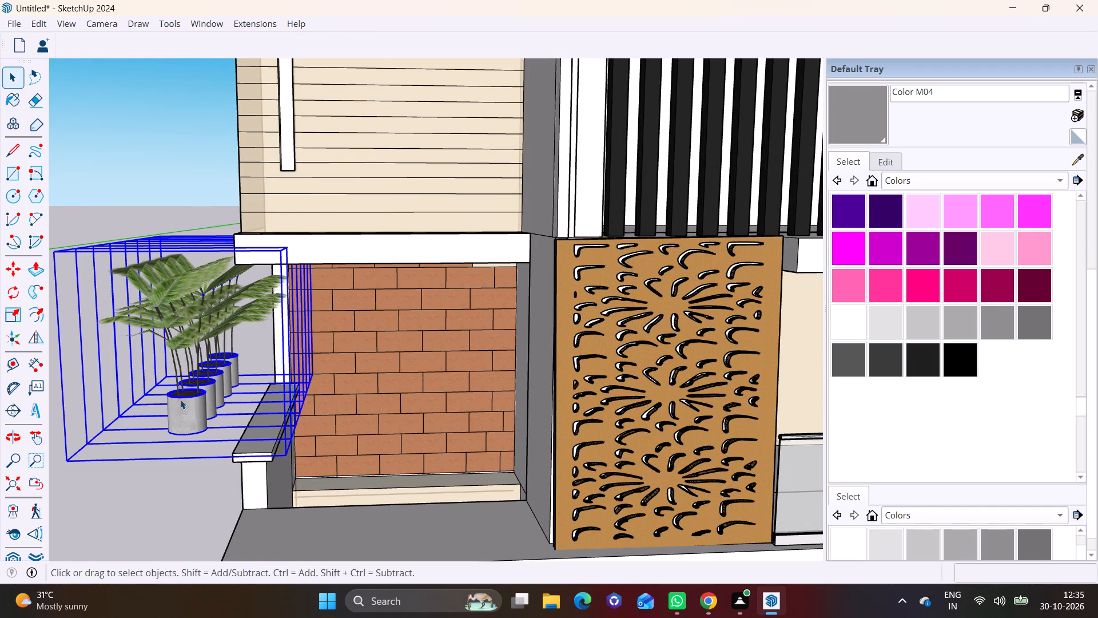
{"action": "key", "text": "m"}
{"action": "left_click", "coordinate": [210, 421]}
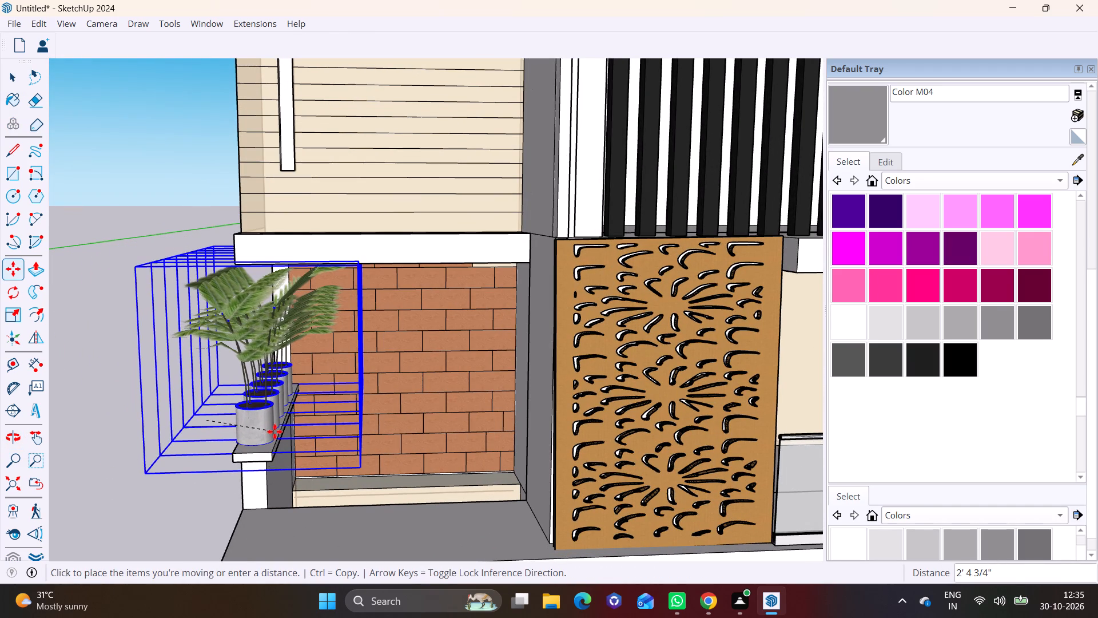
{"action": "left_click", "coordinate": [274, 432]}
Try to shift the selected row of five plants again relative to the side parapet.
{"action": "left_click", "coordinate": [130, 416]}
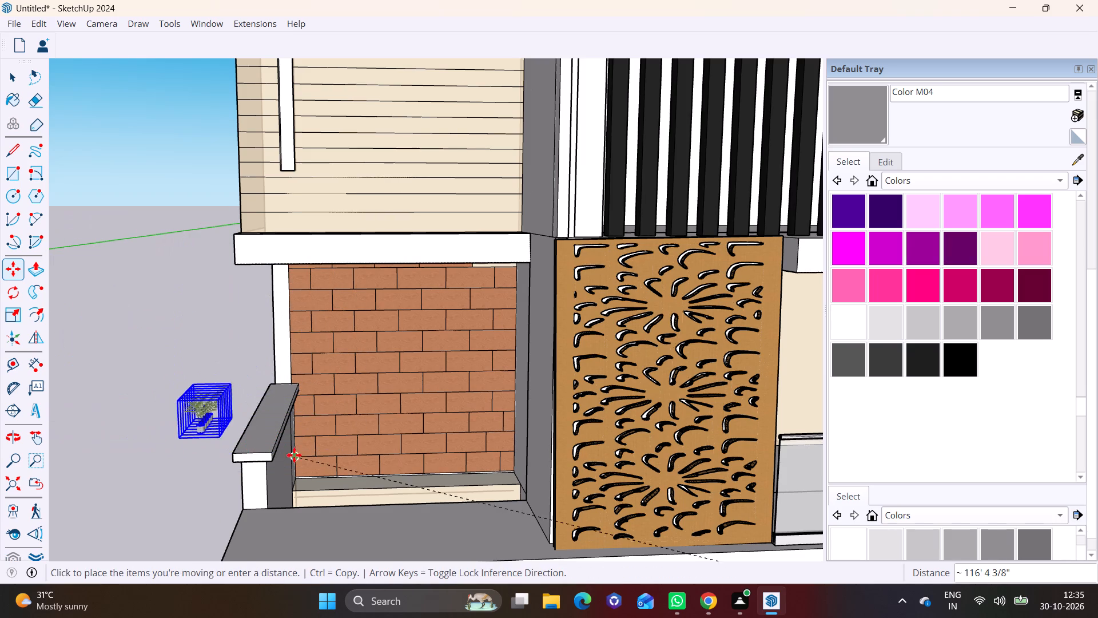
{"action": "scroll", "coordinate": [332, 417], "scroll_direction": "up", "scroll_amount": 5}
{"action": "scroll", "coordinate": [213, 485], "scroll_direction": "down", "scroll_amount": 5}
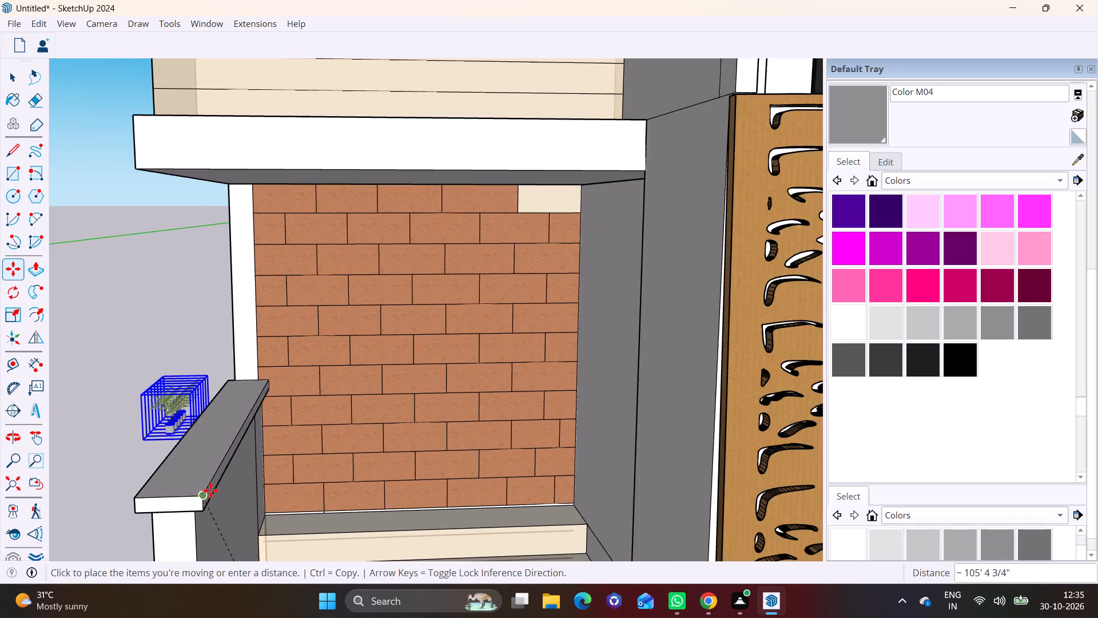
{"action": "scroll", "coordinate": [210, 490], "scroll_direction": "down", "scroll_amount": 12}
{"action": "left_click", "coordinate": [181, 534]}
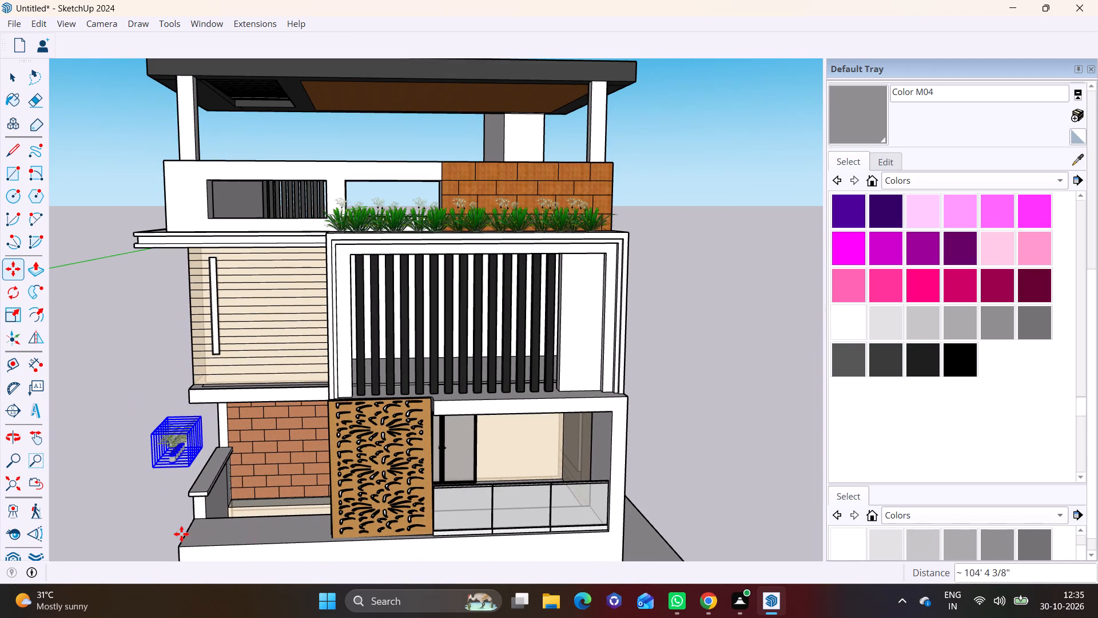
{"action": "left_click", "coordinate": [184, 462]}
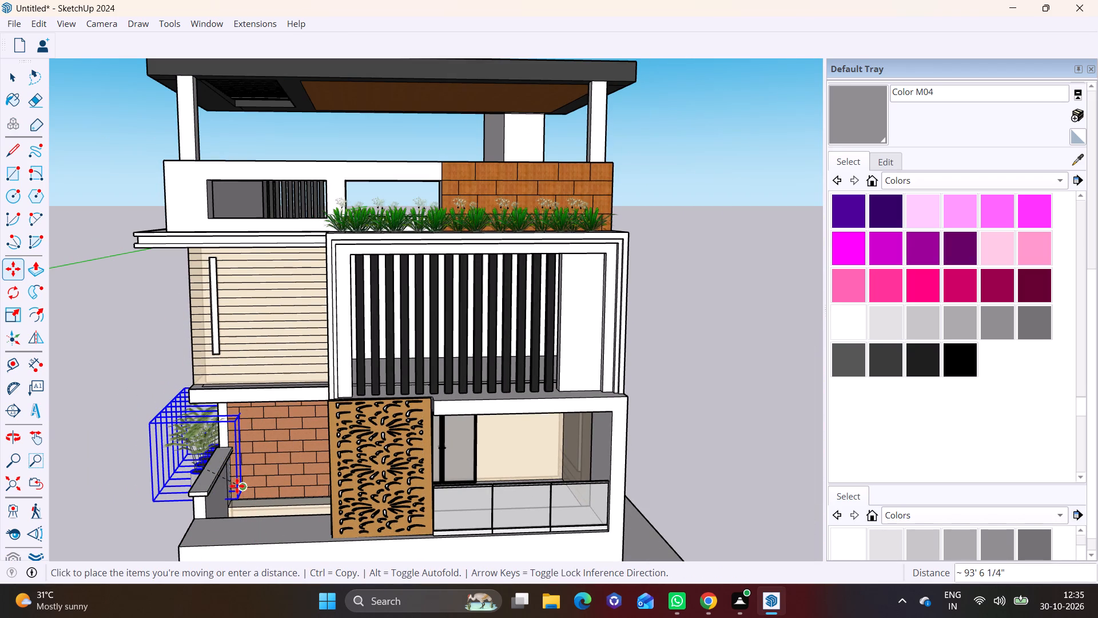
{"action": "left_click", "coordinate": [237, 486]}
Move the row of five plants about 8' 2" so the pots stand along the side parapet's coping.
{"action": "scroll", "coordinate": [182, 480], "scroll_direction": "up", "scroll_amount": 1}
{"action": "middle_click_drag", "start_coordinate": [182, 480], "coordinate": [404, 415]}
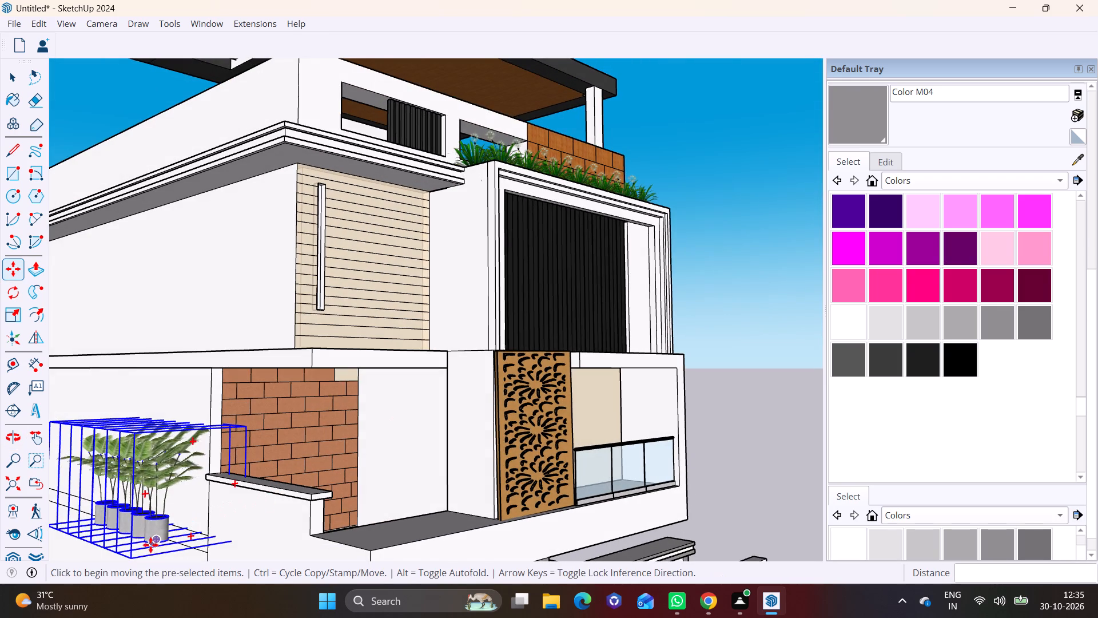
{"action": "left_click", "coordinate": [145, 546]}
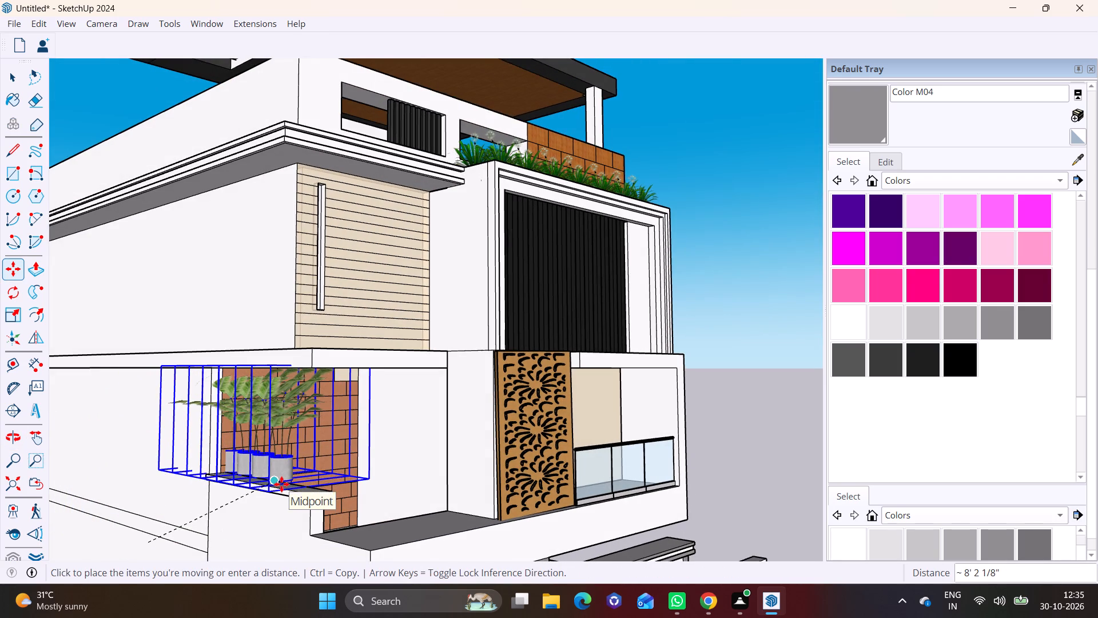
{"action": "left_click", "coordinate": [279, 487]}
{"action": "key", "text": "space"}
Examine the row of potted plants on the side parapet and the whole front elevation from several angles.
{"action": "middle_click_drag", "start_coordinate": [362, 504], "coordinate": [170, 543]}
{"action": "scroll", "coordinate": [333, 505], "scroll_direction": "up", "scroll_amount": 1}
{"action": "left_click", "coordinate": [136, 489]}
{"action": "scroll", "coordinate": [130, 487], "scroll_direction": "down", "scroll_amount": 5}
{"action": "middle_click_drag", "start_coordinate": [190, 490], "coordinate": [393, 486]}
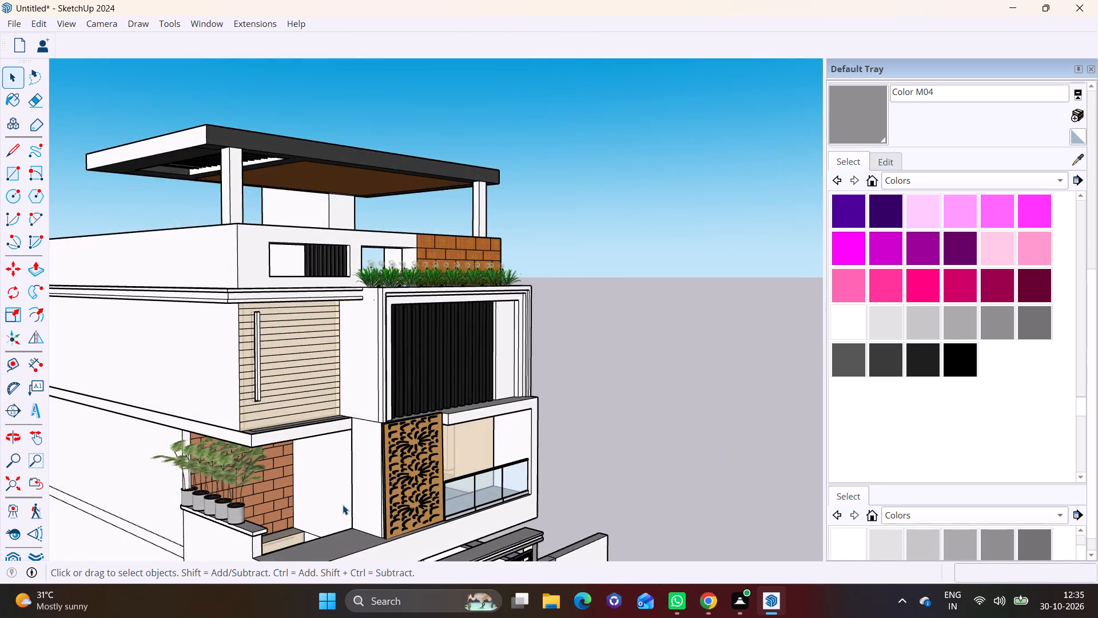
{"action": "scroll", "coordinate": [343, 505], "scroll_direction": "down", "scroll_amount": 9}
{"action": "middle_click_drag", "start_coordinate": [328, 510], "coordinate": [90, 447]}
{"action": "scroll", "coordinate": [152, 453], "scroll_direction": "down", "scroll_amount": 3}
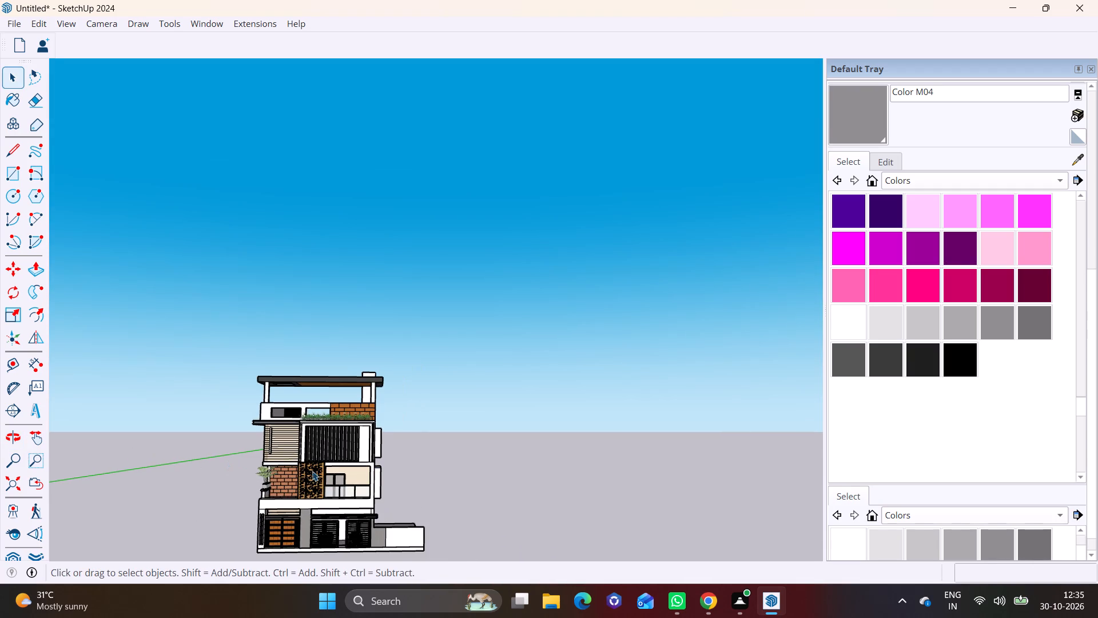
{"action": "scroll", "coordinate": [314, 471], "scroll_direction": "up", "scroll_amount": 7}
Load the 1.4 MB "Plant" model in a black pot from the 3D Warehouse plants results directly into the house model.
{"action": "left_click", "coordinate": [219, 27]}
{"action": "left_click", "coordinate": [259, 137]}
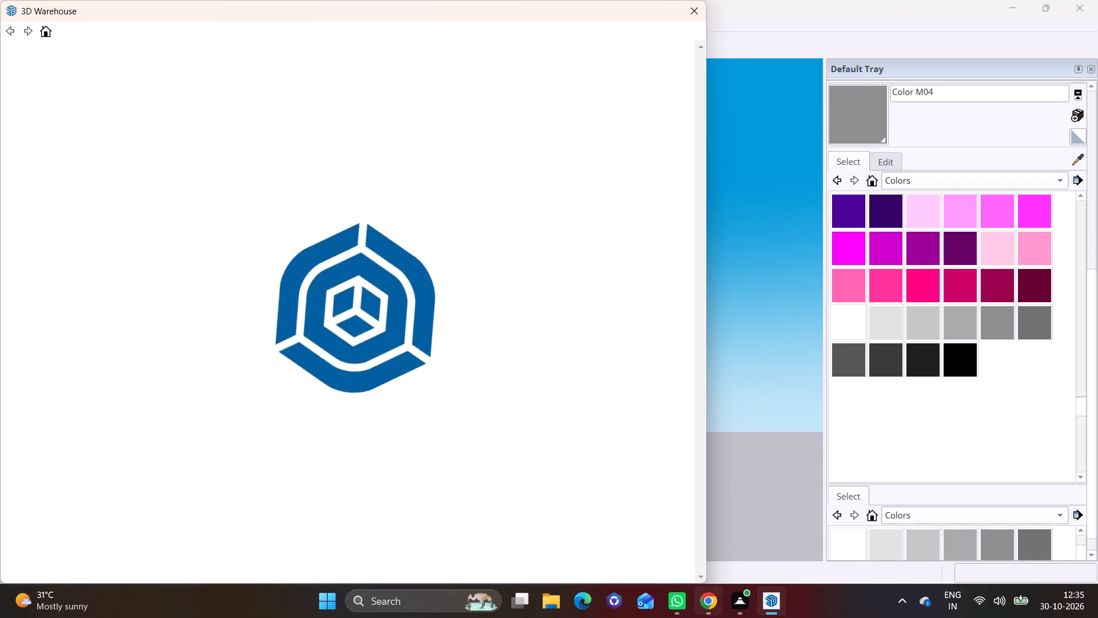
{"action": "left_click", "coordinate": [701, 577]}
{"action": "left_click", "coordinate": [701, 578]}
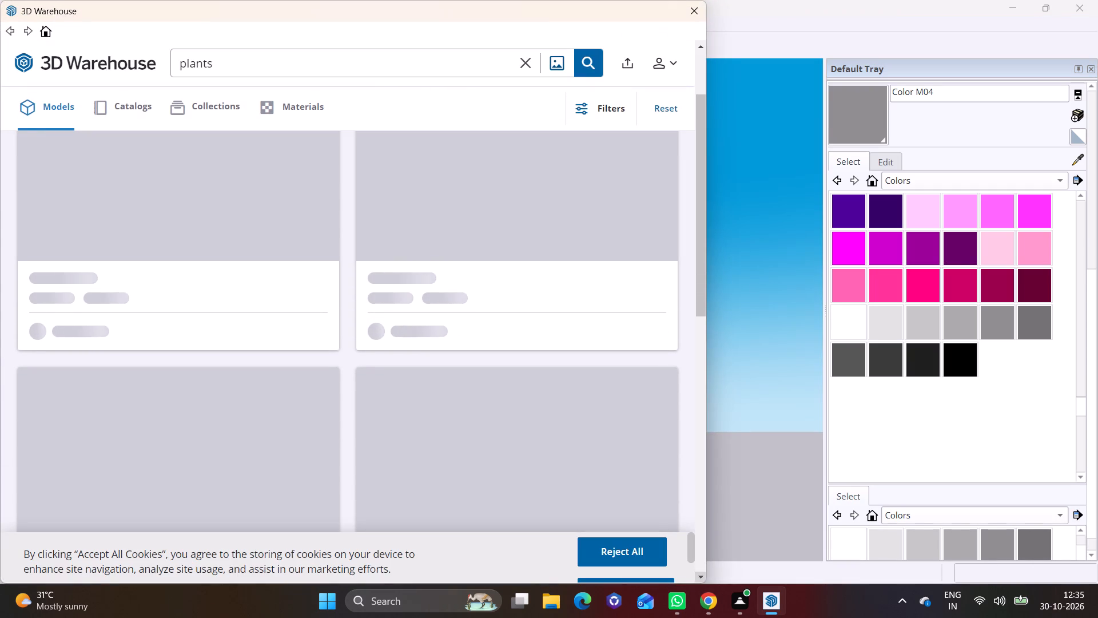
{"action": "left_click", "coordinate": [701, 578]}
{"action": "left_click", "coordinate": [701, 578]}
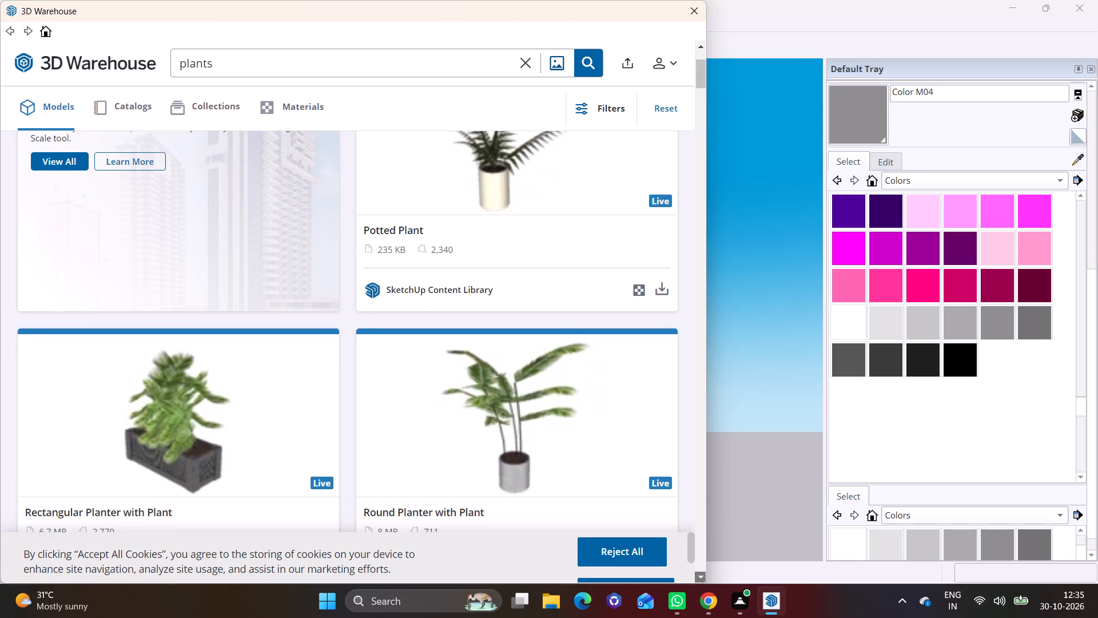
{"action": "left_click", "coordinate": [701, 578]}
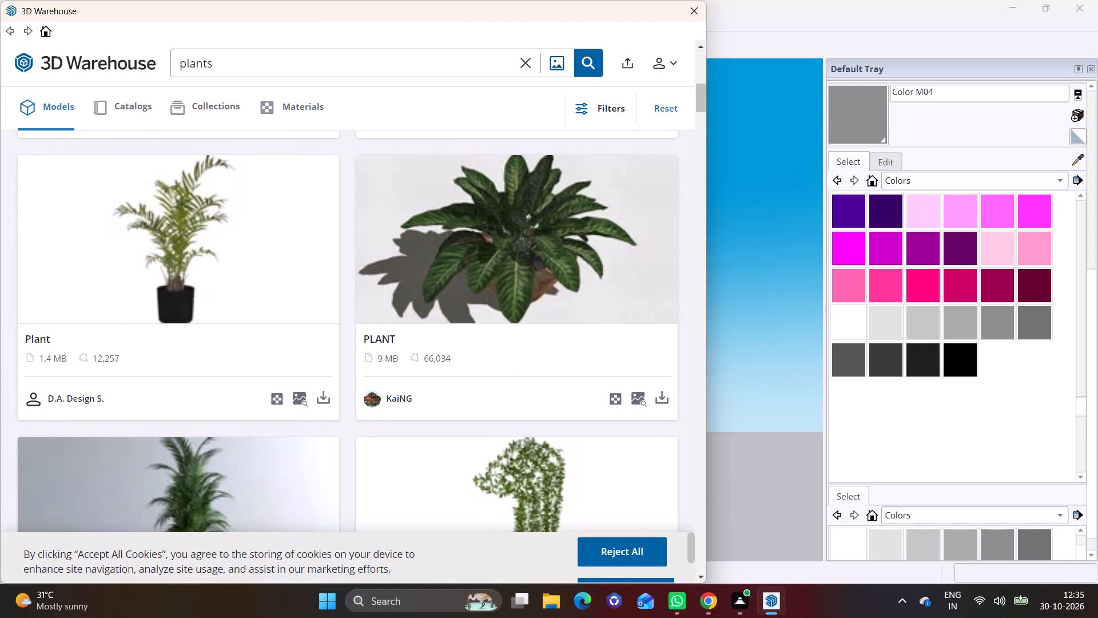
{"action": "left_click", "coordinate": [324, 395]}
{"action": "left_click", "coordinate": [296, 311]}
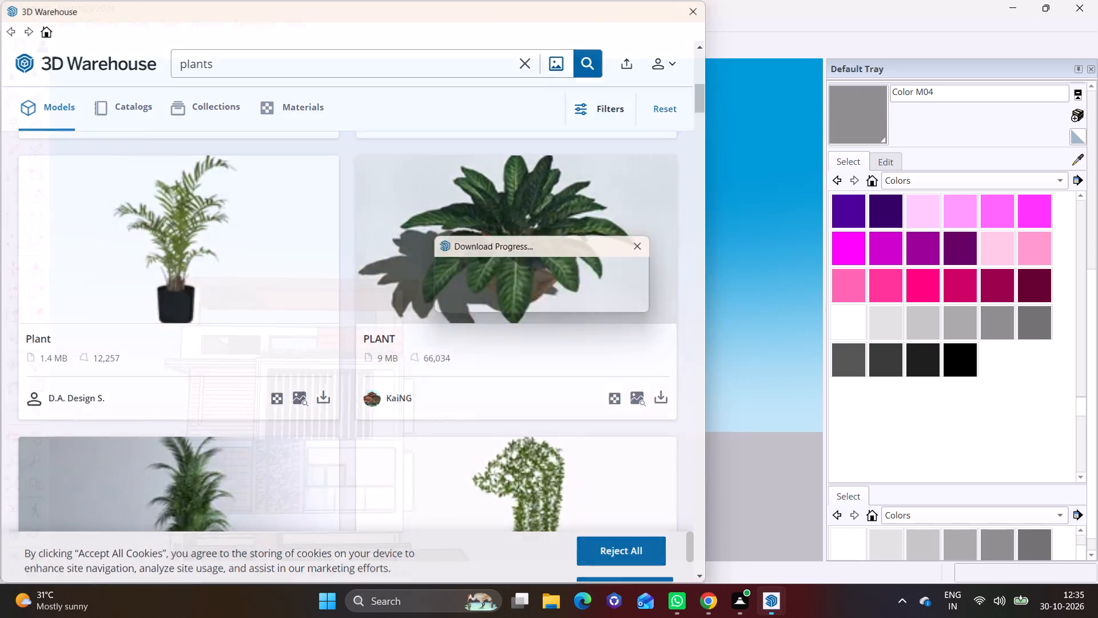
Place the black-potted plant beside the glass railing of the balcony below the black louvres.
{"action": "middle_click_drag", "start_coordinate": [395, 459], "coordinate": [529, 497]}
{"action": "scroll", "coordinate": [409, 515], "scroll_direction": "up", "scroll_amount": 2}
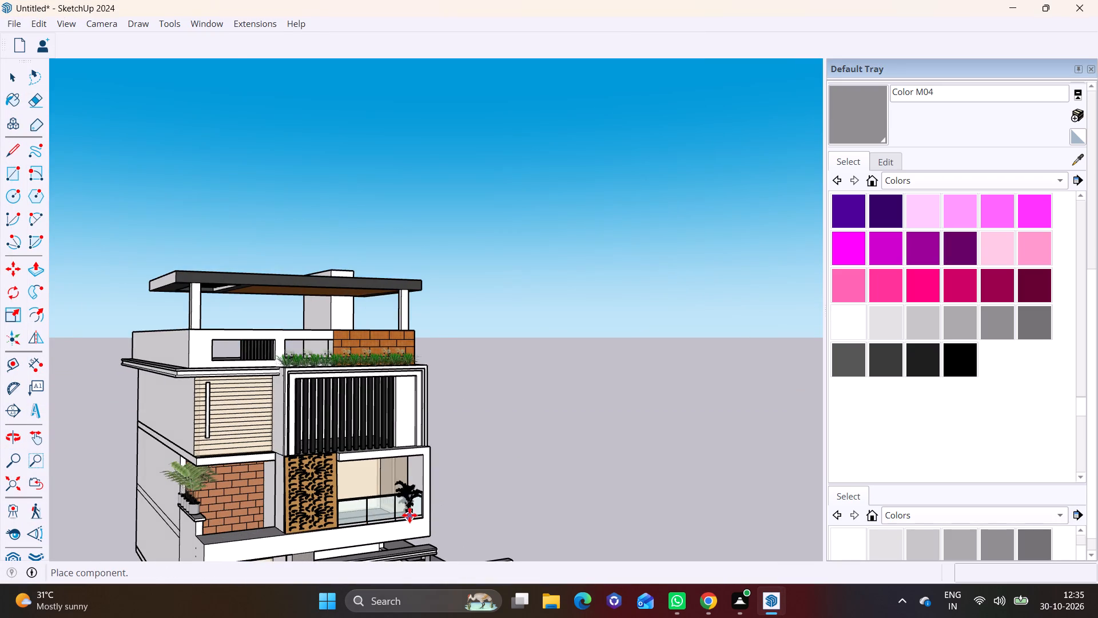
{"action": "scroll", "coordinate": [409, 515], "scroll_direction": "up", "scroll_amount": 9}
{"action": "middle_click_drag", "start_coordinate": [417, 512], "coordinate": [121, 516]}
{"action": "scroll", "coordinate": [296, 479], "scroll_direction": "up", "scroll_amount": 1}
{"action": "middle_click_drag", "start_coordinate": [295, 478], "coordinate": [571, 530]}
{"action": "scroll", "coordinate": [526, 532], "scroll_direction": "up", "scroll_amount": 3}
{"action": "middle_click_drag", "start_coordinate": [526, 532], "coordinate": [443, 383]}
{"action": "middle_click_drag", "start_coordinate": [437, 425], "coordinate": [616, 588]}
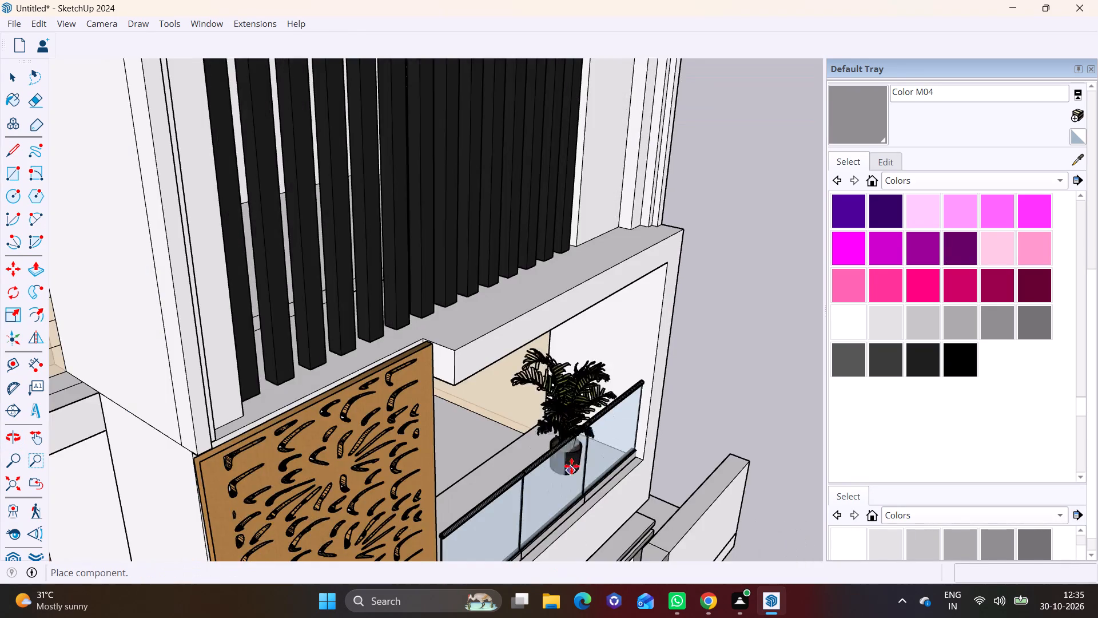
{"action": "scroll", "coordinate": [571, 464], "scroll_direction": "up", "scroll_amount": 6}
{"action": "left_click", "coordinate": [552, 459]}
Move the black-potted plant about 4' 1" down and along to the balcony floor at the railing's far end.
{"action": "middle_click_drag", "start_coordinate": [570, 465], "coordinate": [502, 351]}
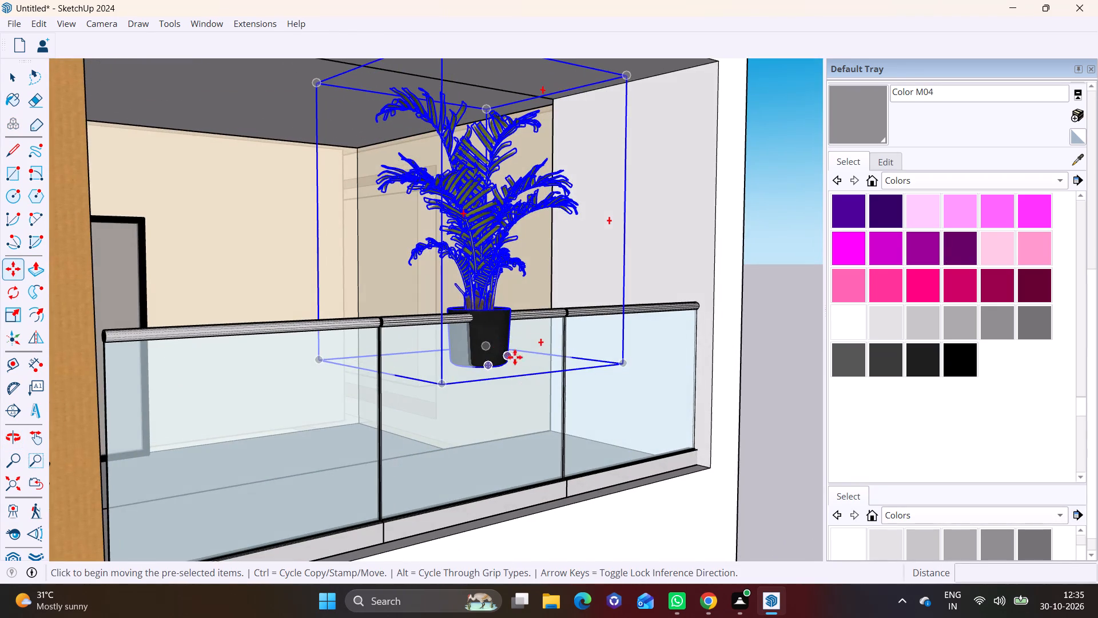
{"action": "middle_click_drag", "start_coordinate": [562, 381], "coordinate": [492, 359]}
{"action": "key", "text": "m"}
{"action": "left_click", "coordinate": [411, 286]}
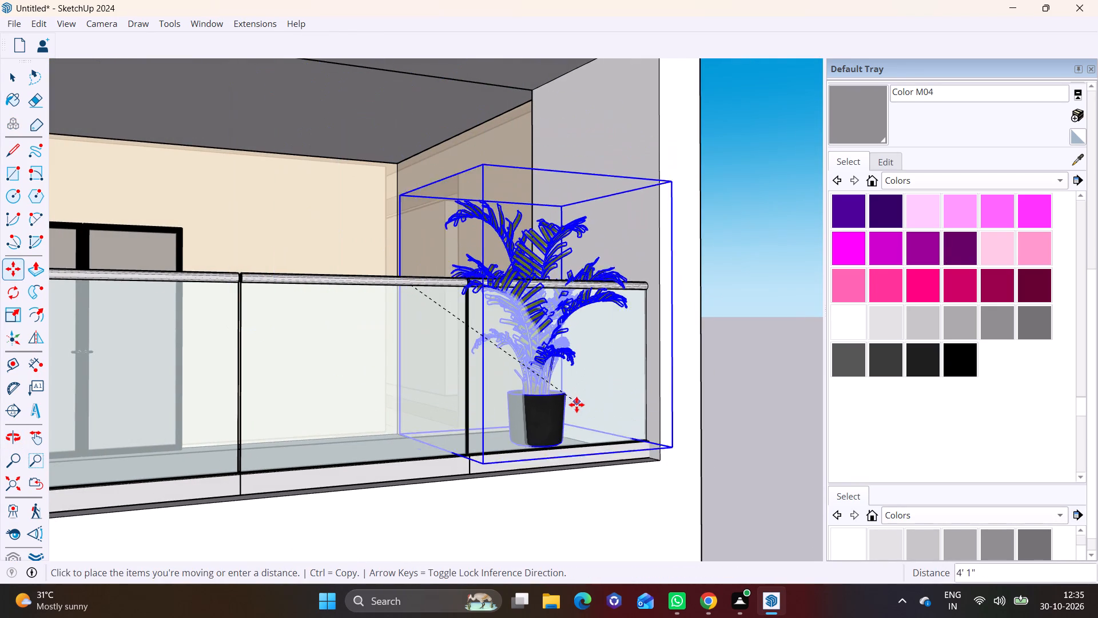
{"action": "left_click", "coordinate": [574, 405]}
Move the black-potted plant along the glass railing toward the far end of the balcony.
{"action": "middle_click_drag", "start_coordinate": [547, 420], "coordinate": [729, 398]}
{"action": "left_click", "coordinate": [759, 395]}
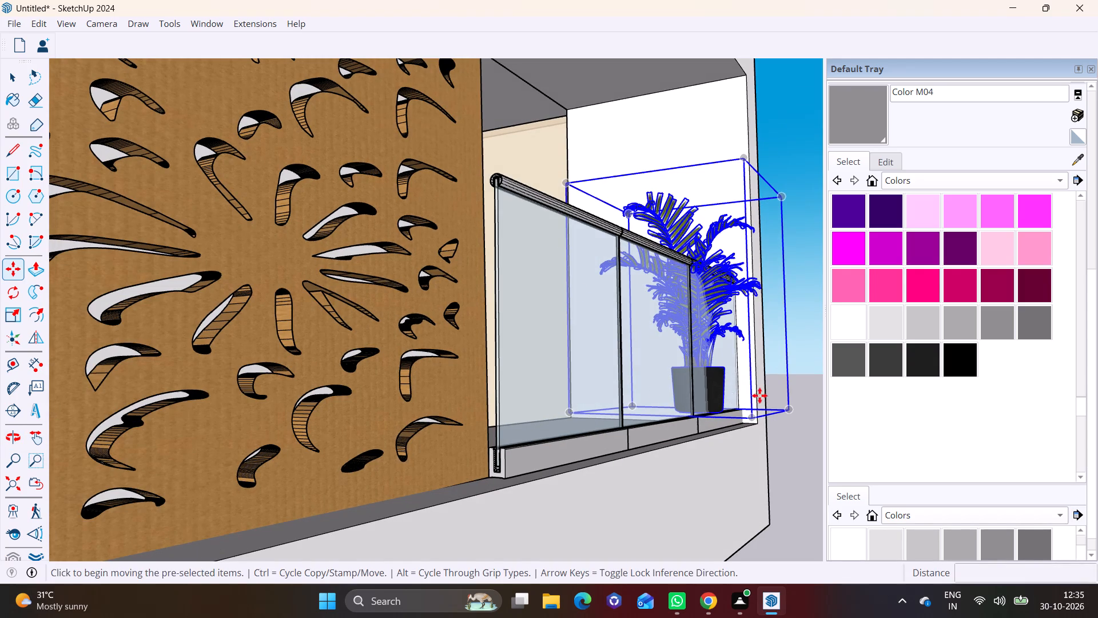
{"action": "left_click", "coordinate": [727, 398]}
{"action": "middle_click_drag", "start_coordinate": [640, 458], "coordinate": [674, 554]}
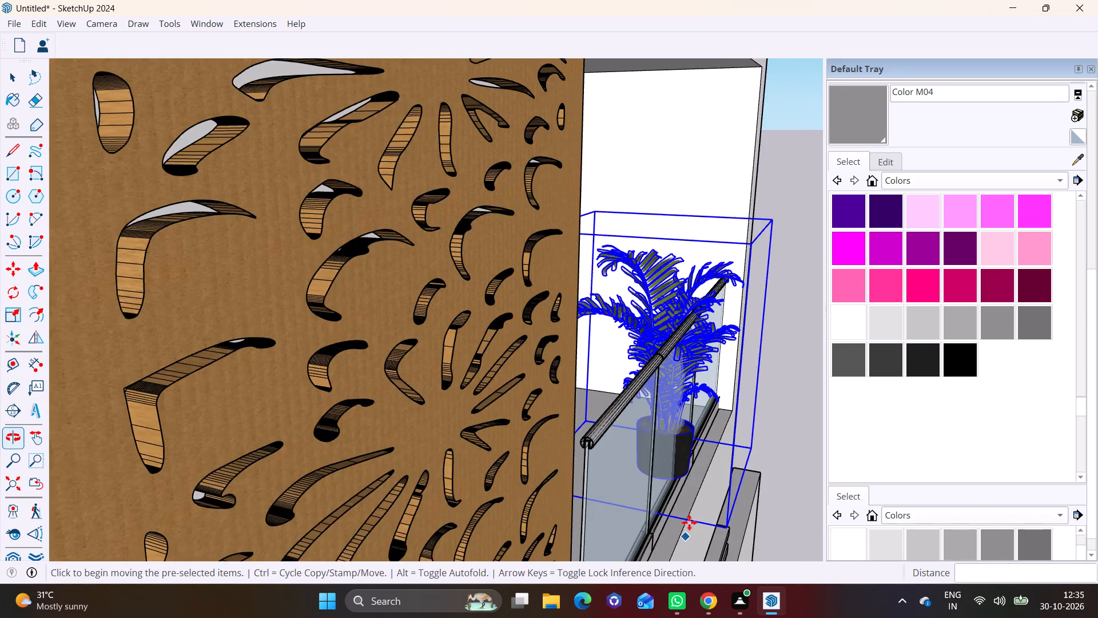
{"action": "scroll", "coordinate": [686, 465], "scroll_direction": "down", "scroll_amount": 3}
{"action": "middle_click_drag", "start_coordinate": [651, 464], "coordinate": [479, 456]}
{"action": "left_click_drag", "start_coordinate": [633, 501], "coordinate": [655, 493]}
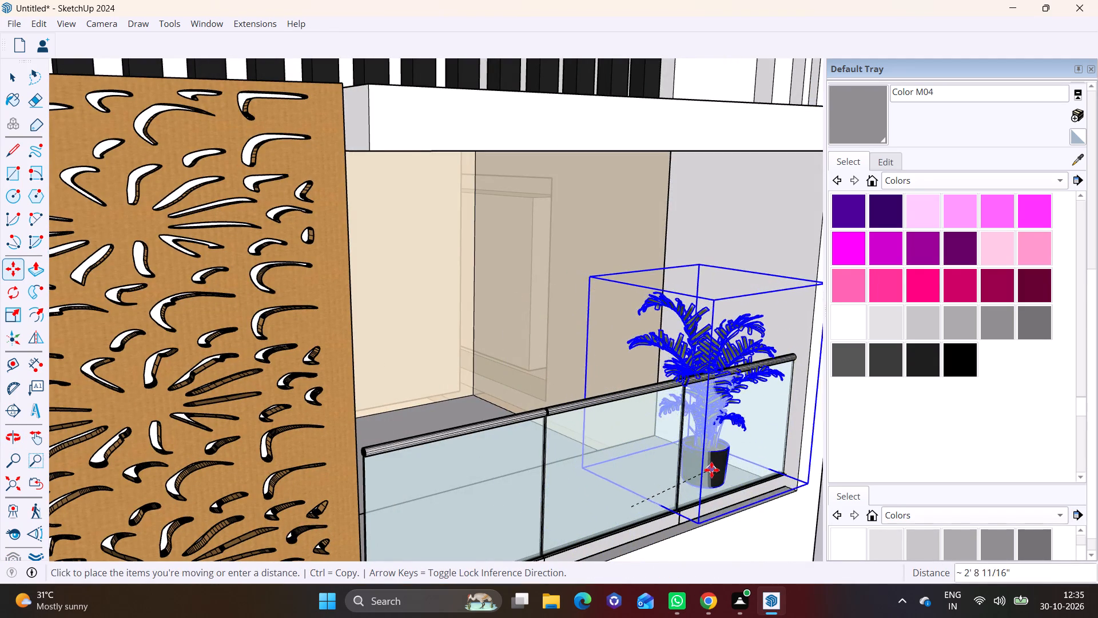
{"action": "left_click", "coordinate": [726, 466]}
Move the black-potted plant back from the glass railing, further into the balcony.
{"action": "middle_click_drag", "start_coordinate": [666, 475], "coordinate": [388, 416]}
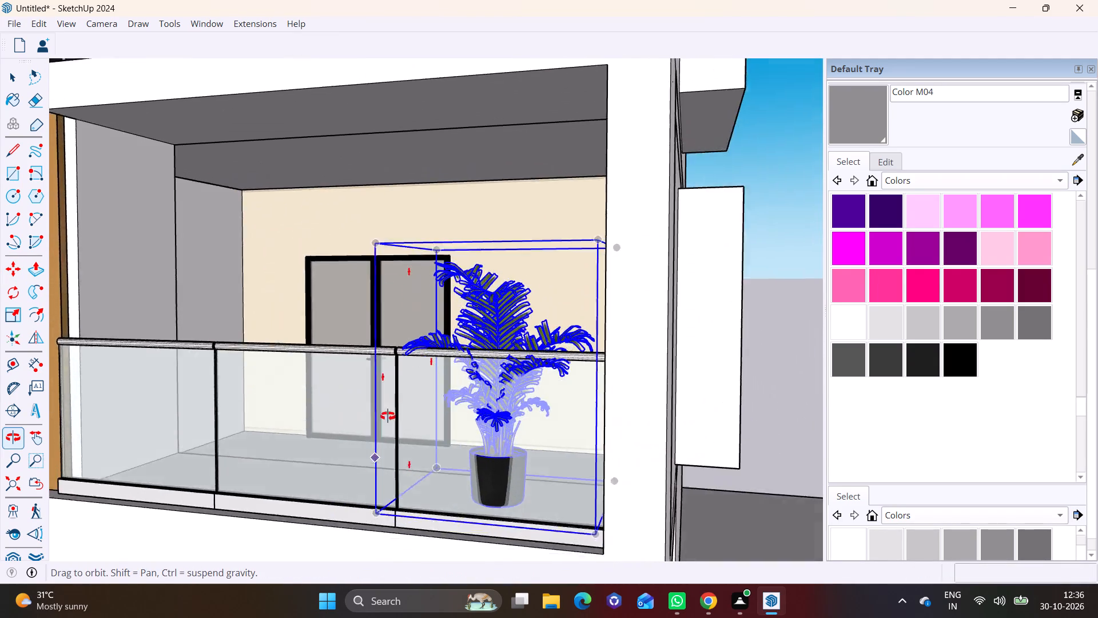
{"action": "middle_click_drag", "start_coordinate": [388, 416], "coordinate": [388, 400]}
{"action": "middle_click_drag", "start_coordinate": [471, 457], "coordinate": [475, 377]}
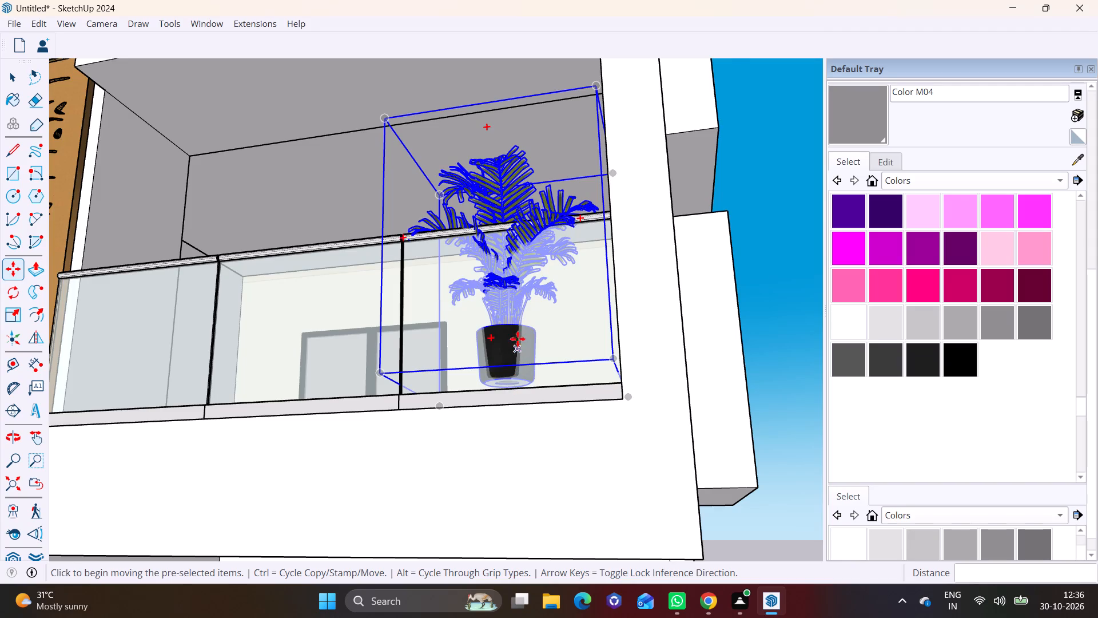
{"action": "middle_click_drag", "start_coordinate": [520, 336], "coordinate": [636, 577]}
{"action": "scroll", "coordinate": [608, 512], "scroll_direction": "down", "scroll_amount": 6}
{"action": "middle_click_drag", "start_coordinate": [607, 512], "coordinate": [594, 332]}
{"action": "middle_click_drag", "start_coordinate": [534, 474], "coordinate": [557, 512]}
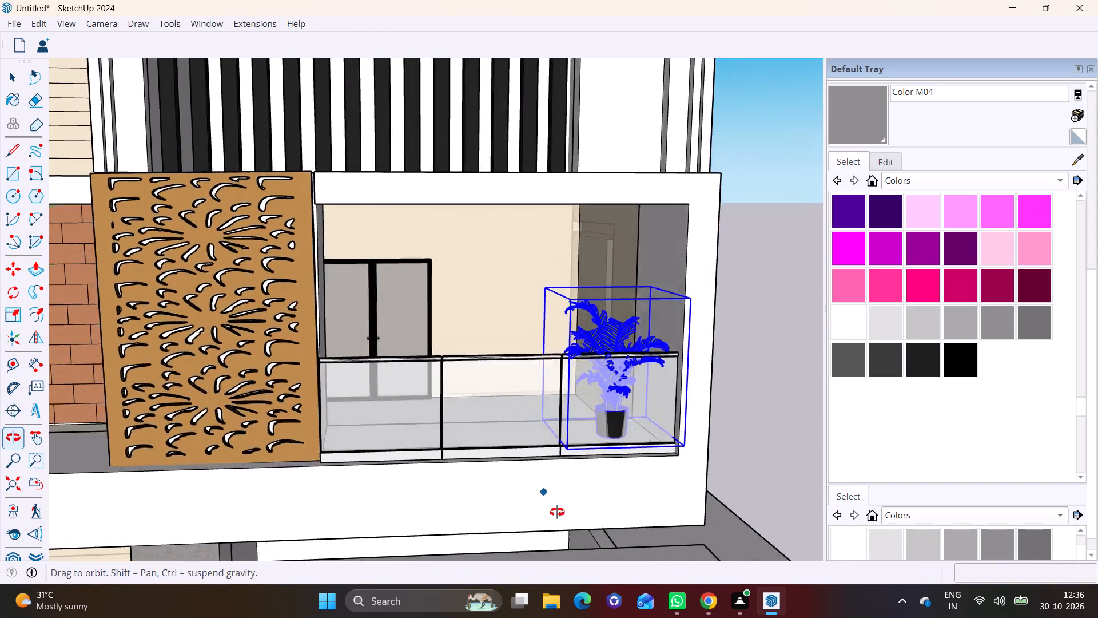
{"action": "middle_click_drag", "start_coordinate": [557, 512], "coordinate": [695, 523]}
{"action": "scroll", "coordinate": [650, 311], "scroll_direction": "up", "scroll_amount": 5}
{"action": "middle_click_drag", "start_coordinate": [665, 429], "coordinate": [746, 527]}
{"action": "left_click", "coordinate": [728, 430]}
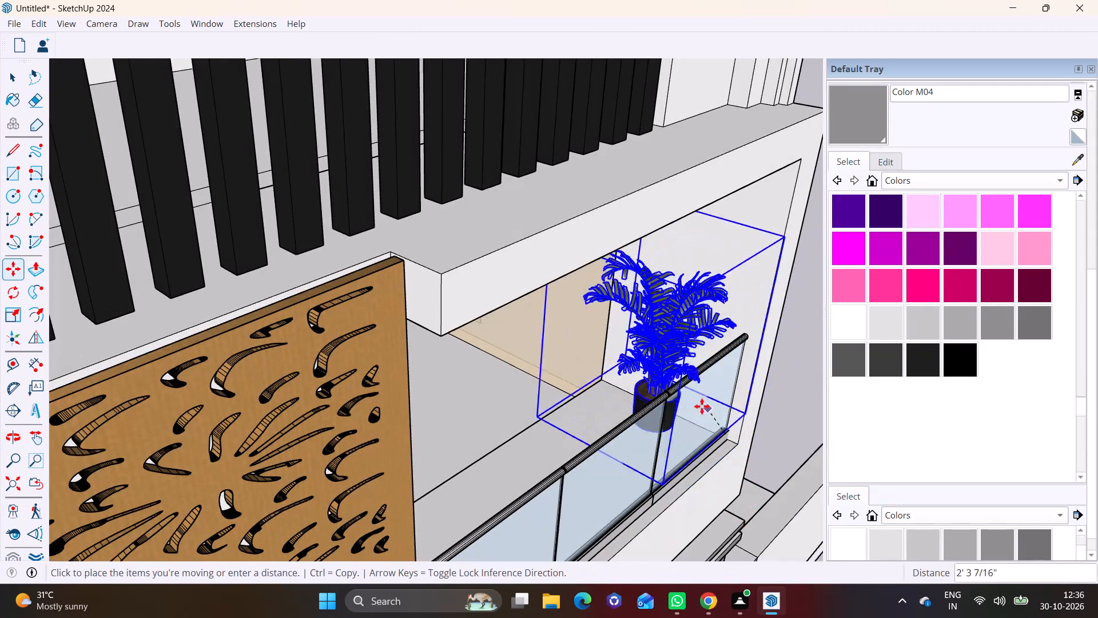
{"action": "left_click", "coordinate": [671, 433]}
Adjust the black-potted plant's position again, finishing with a shift of about 3' 5" to sit on the balcony floor.
{"action": "scroll", "coordinate": [631, 406], "scroll_direction": "down", "scroll_amount": 8}
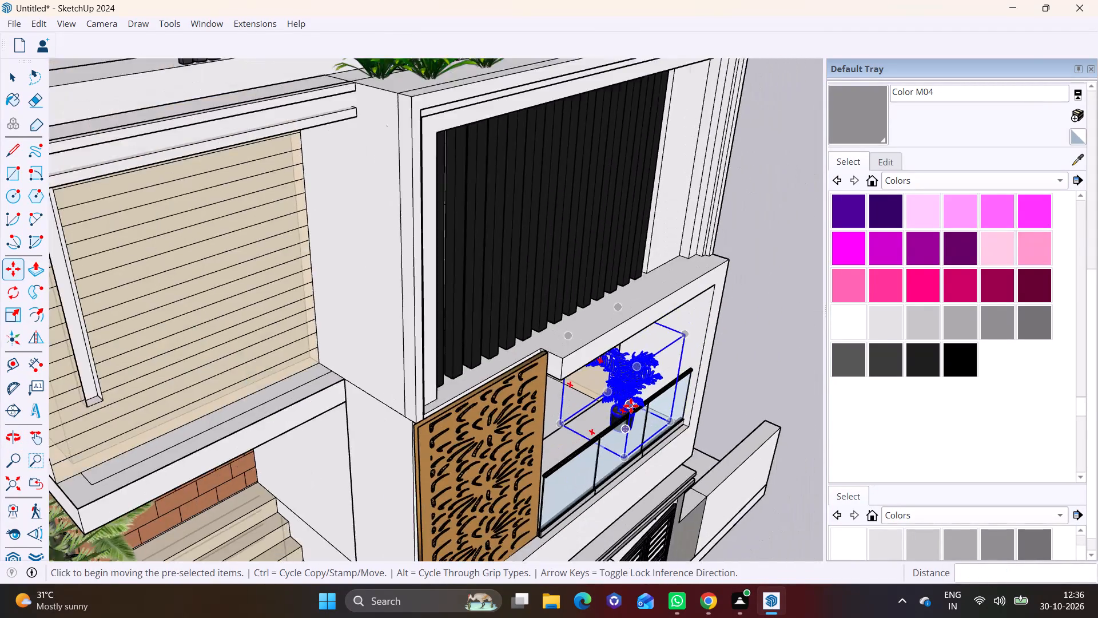
{"action": "middle_click_drag", "start_coordinate": [631, 406], "coordinate": [468, 235], "text": "shift"}
{"action": "middle_click_drag", "start_coordinate": [486, 302], "coordinate": [518, 356]}
{"action": "left_click", "coordinate": [744, 441]}
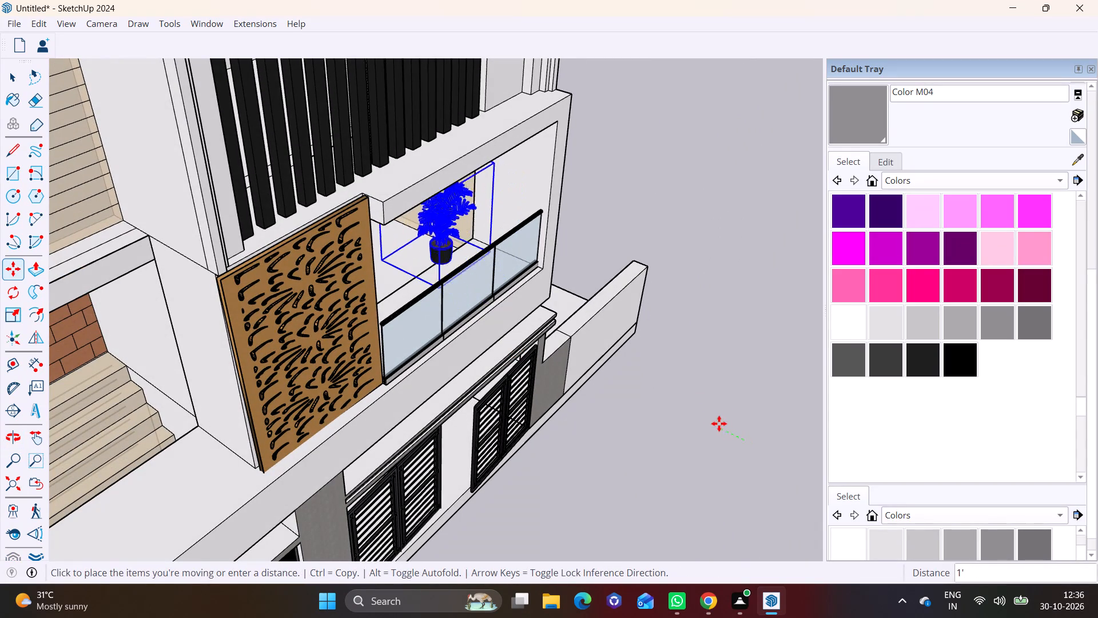
{"action": "left_click", "coordinate": [703, 413]}
{"action": "left_click", "coordinate": [607, 316]}
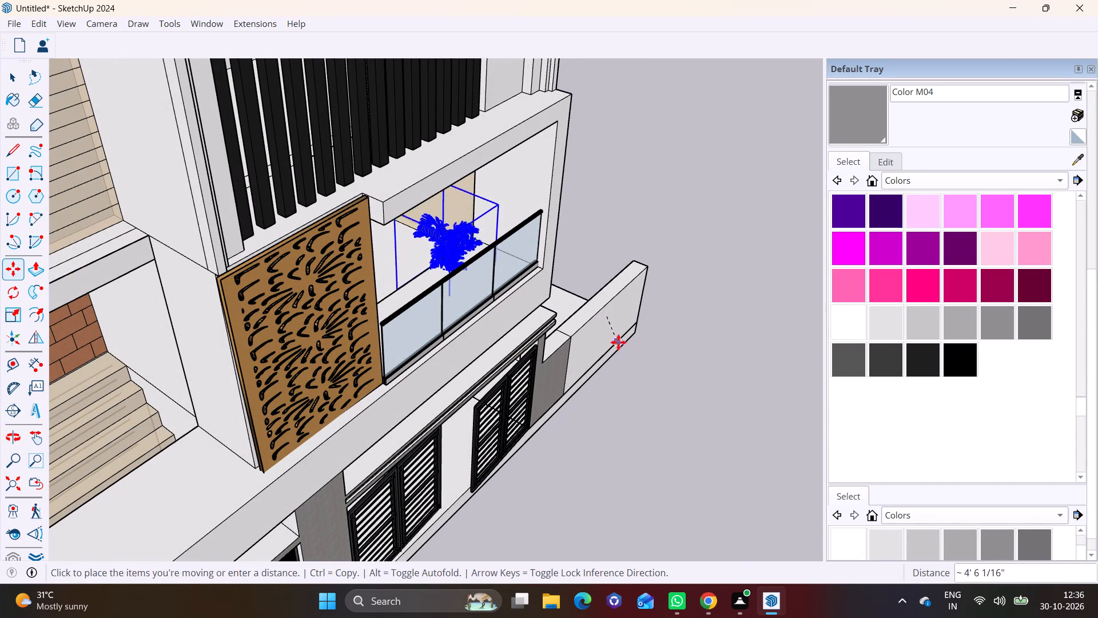
{"action": "left_click", "coordinate": [617, 333]}
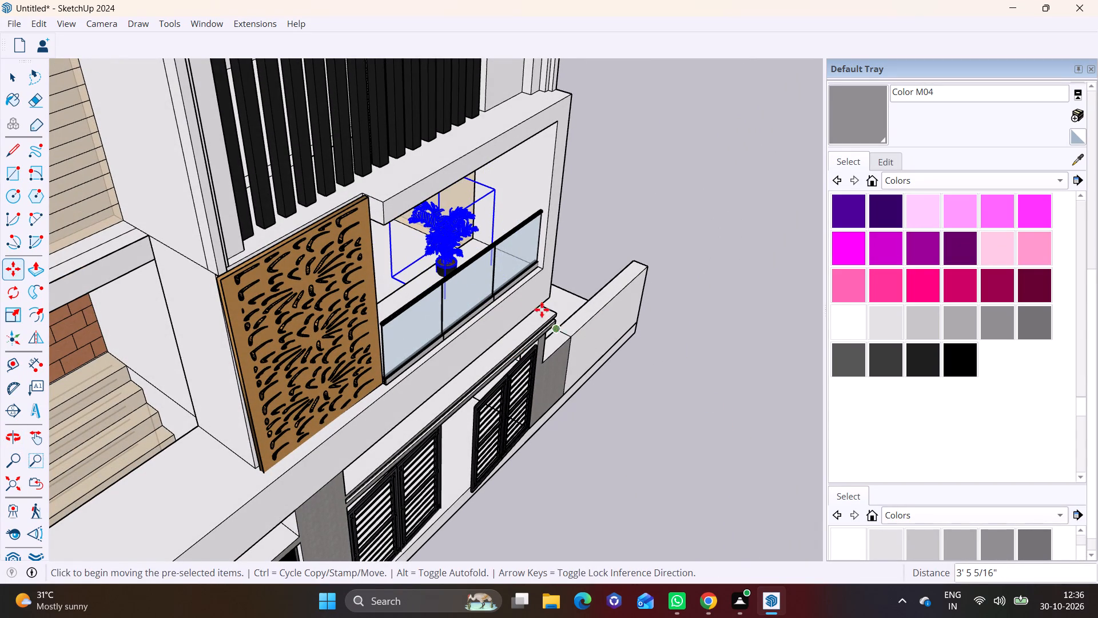
Move the black-potted plant about 1' 11" along the balcony toward the far side wall, behind the railing.
{"action": "middle_click_drag", "start_coordinate": [487, 250], "coordinate": [409, 179]}
{"action": "scroll", "coordinate": [504, 313], "scroll_direction": "up", "scroll_amount": 1}
{"action": "scroll", "coordinate": [456, 188], "scroll_direction": "up", "scroll_amount": 1}
{"action": "middle_click_drag", "start_coordinate": [477, 331], "coordinate": [428, 187]}
{"action": "middle_click_drag", "start_coordinate": [455, 208], "coordinate": [435, 342]}
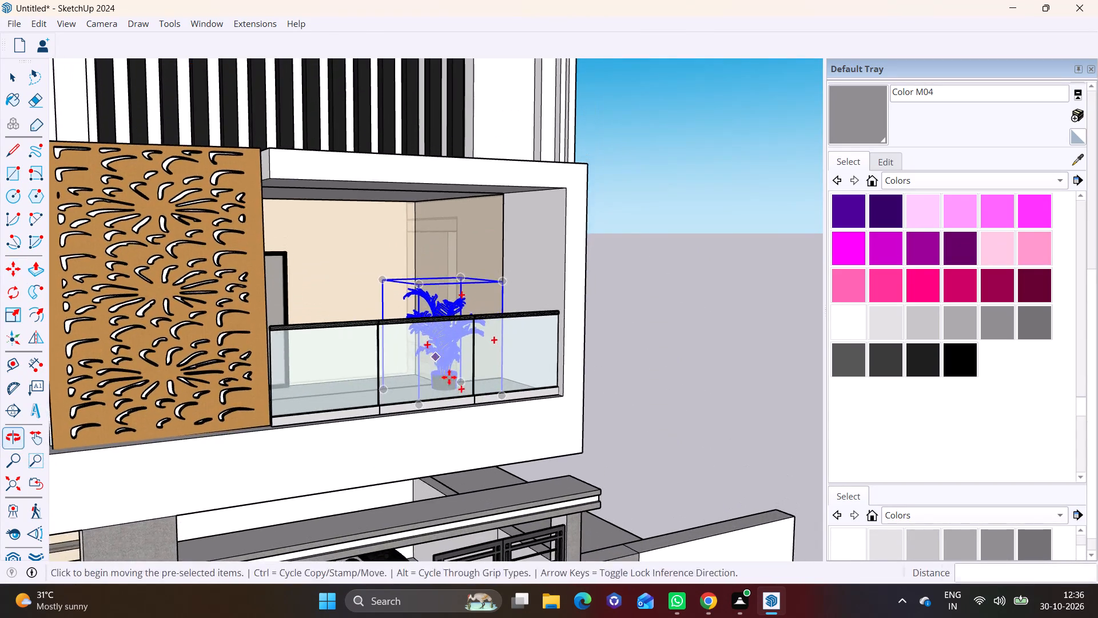
{"action": "middle_click_drag", "start_coordinate": [499, 398], "coordinate": [472, 391]}
{"action": "left_click", "coordinate": [454, 371]}
{"action": "left_click", "coordinate": [497, 359]}
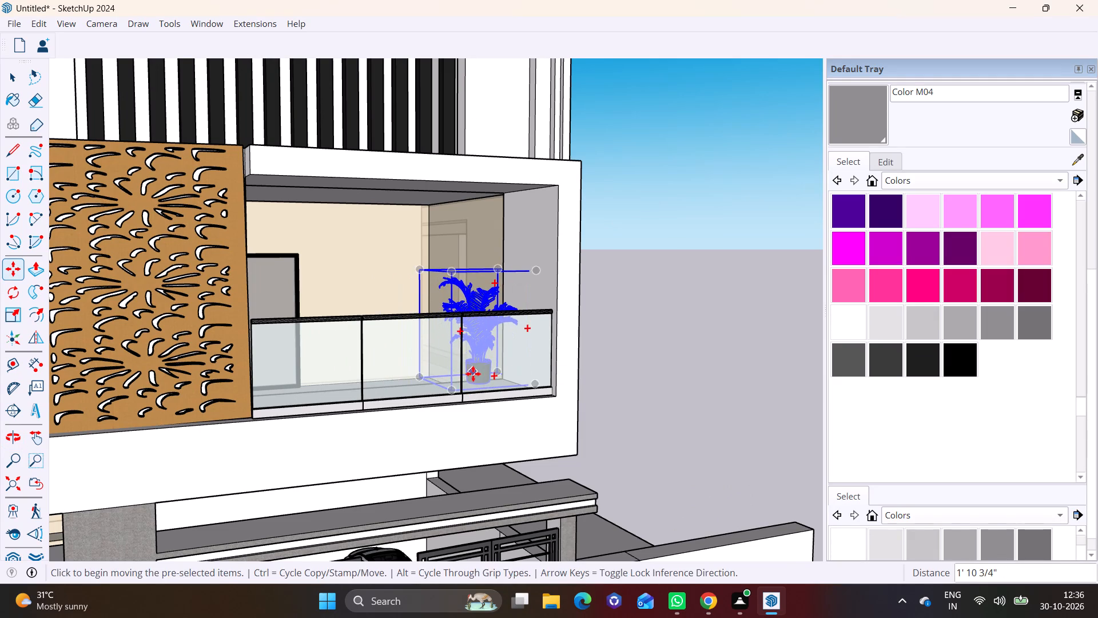
Copy the black-potted plant beside the first one, nearer to the balcony's far side wall.
{"action": "middle_click_drag", "start_coordinate": [474, 376], "coordinate": [631, 430]}
{"action": "left_click", "coordinate": [499, 312]}
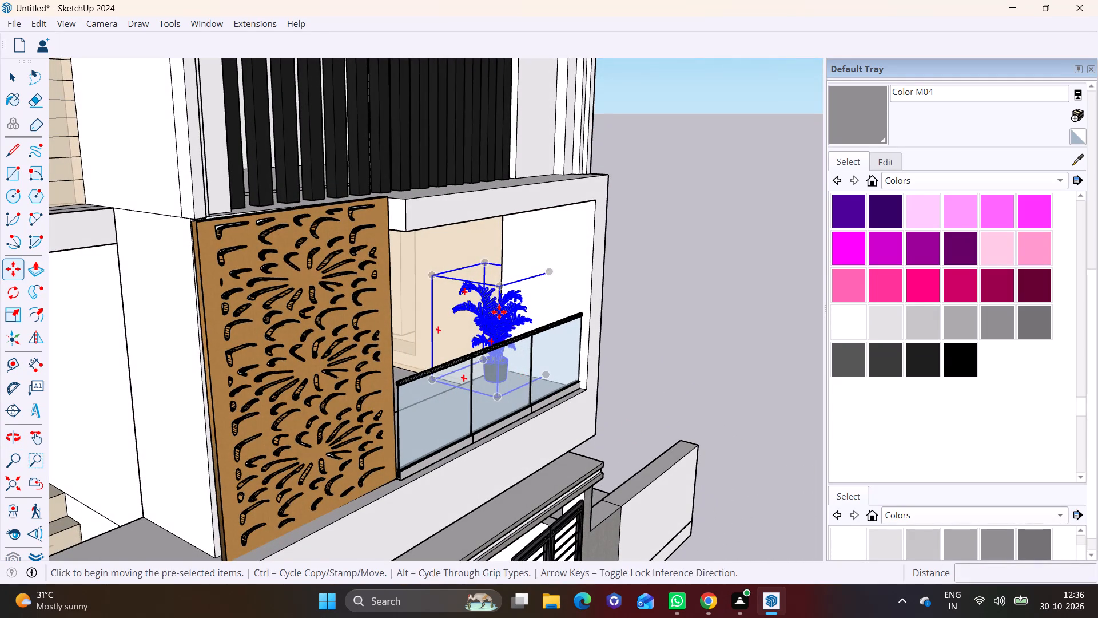
{"action": "left_click", "coordinate": [549, 318]}
{"action": "key", "text": "space"}
{"action": "left_click", "coordinate": [721, 345]}
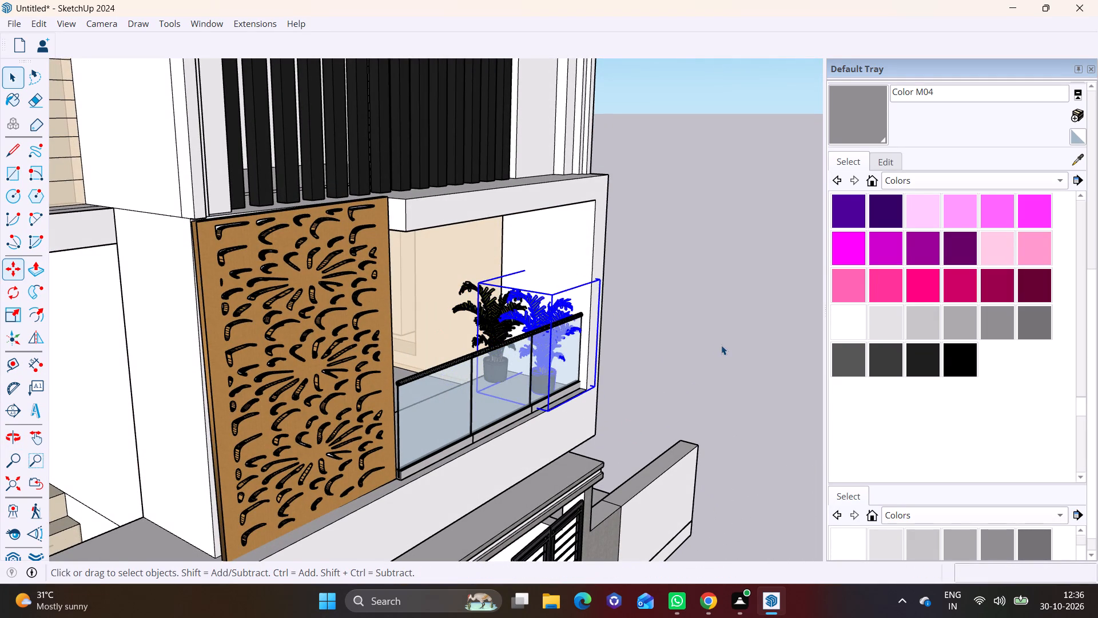
Examine the whole front elevation, the balcony plants and the side parapet plants from several angles.
{"action": "scroll", "coordinate": [650, 345], "scroll_direction": "down", "scroll_amount": 3}
{"action": "middle_click_drag", "start_coordinate": [650, 352], "coordinate": [326, 299]}
{"action": "scroll", "coordinate": [400, 316], "scroll_direction": "down", "scroll_amount": 6}
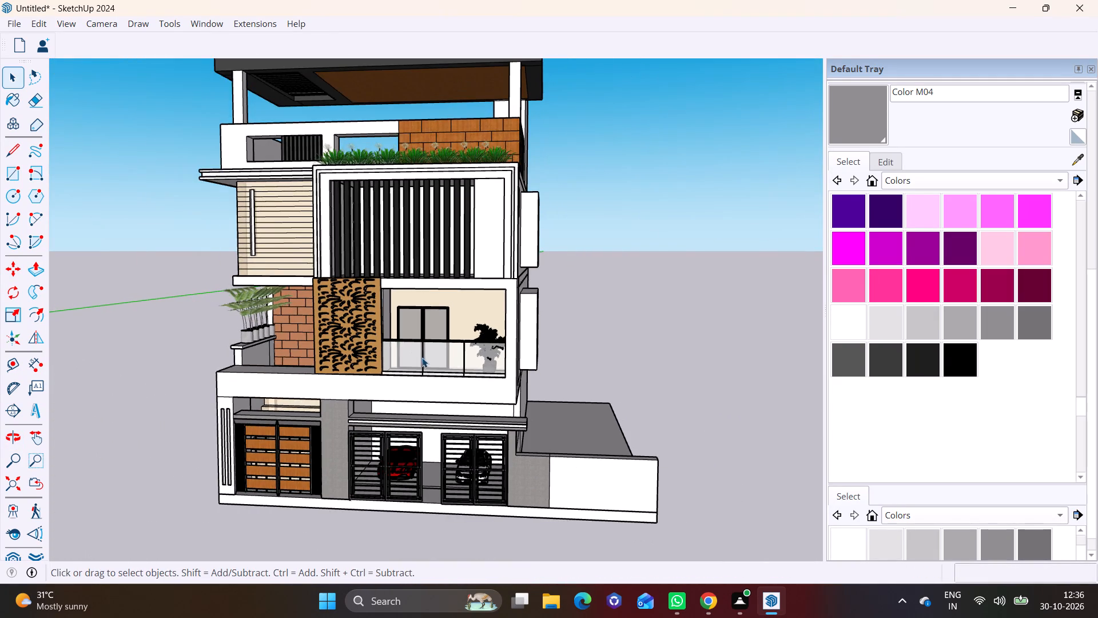
{"action": "middle_click_drag", "start_coordinate": [473, 380], "coordinate": [509, 313]}
{"action": "middle_click_drag", "start_coordinate": [524, 340], "coordinate": [523, 327]}
{"action": "middle_click_drag", "start_coordinate": [492, 359], "coordinate": [544, 410], "text": "shift"}
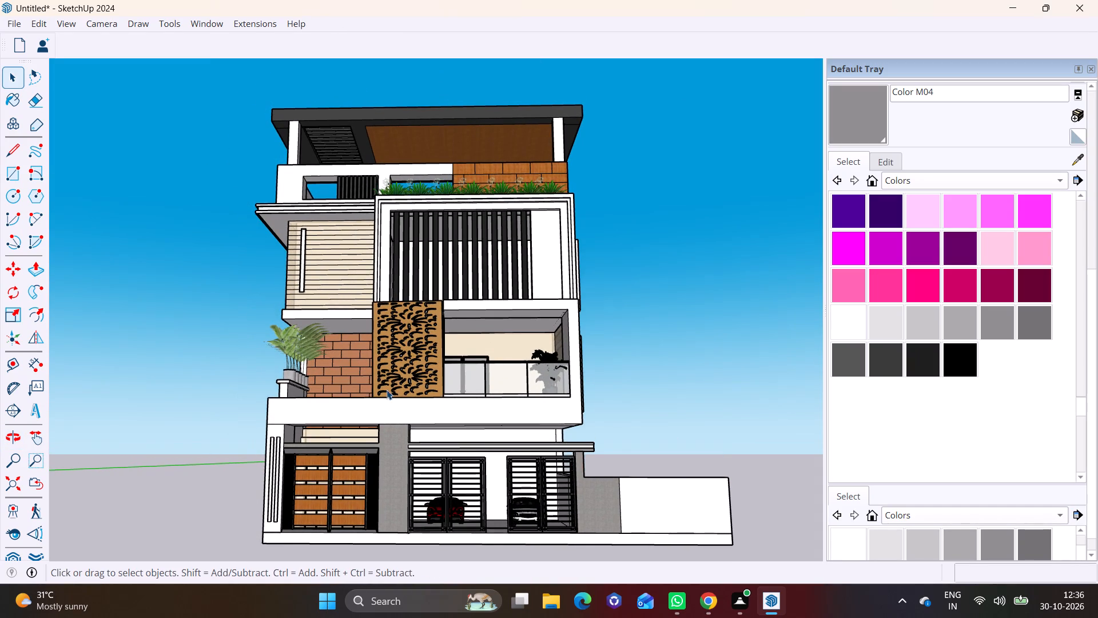
{"action": "scroll", "coordinate": [392, 434], "scroll_direction": "up", "scroll_amount": 2}
{"action": "middle_click_drag", "start_coordinate": [433, 457], "coordinate": [423, 359], "text": "shift"}
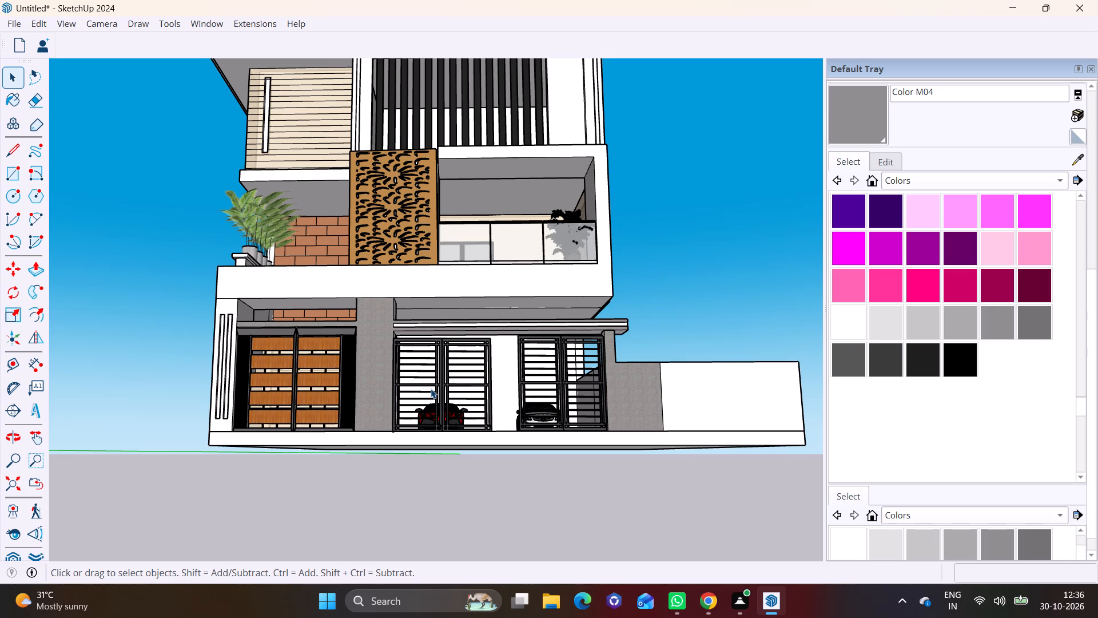
{"action": "middle_click", "coordinate": [431, 389]}
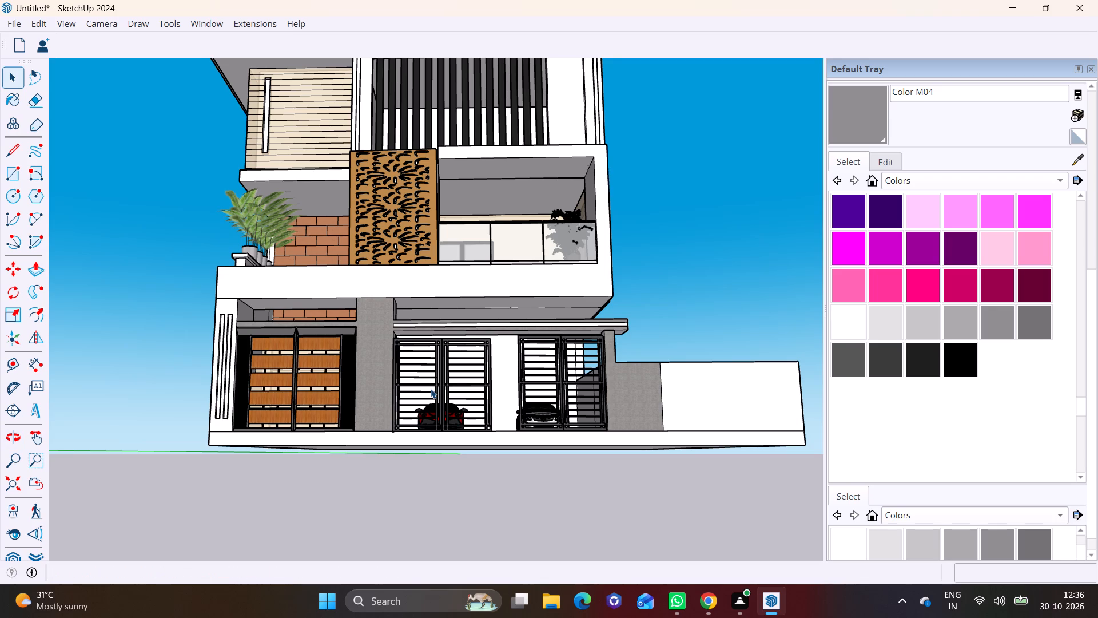
{"action": "middle_click_drag", "start_coordinate": [431, 389], "coordinate": [678, 406]}
{"action": "scroll", "coordinate": [387, 287], "scroll_direction": "down", "scroll_amount": 3}
{"action": "middle_click_drag", "start_coordinate": [387, 287], "coordinate": [427, 414], "text": "shift"}
{"action": "scroll", "coordinate": [391, 372], "scroll_direction": "up", "scroll_amount": 1}
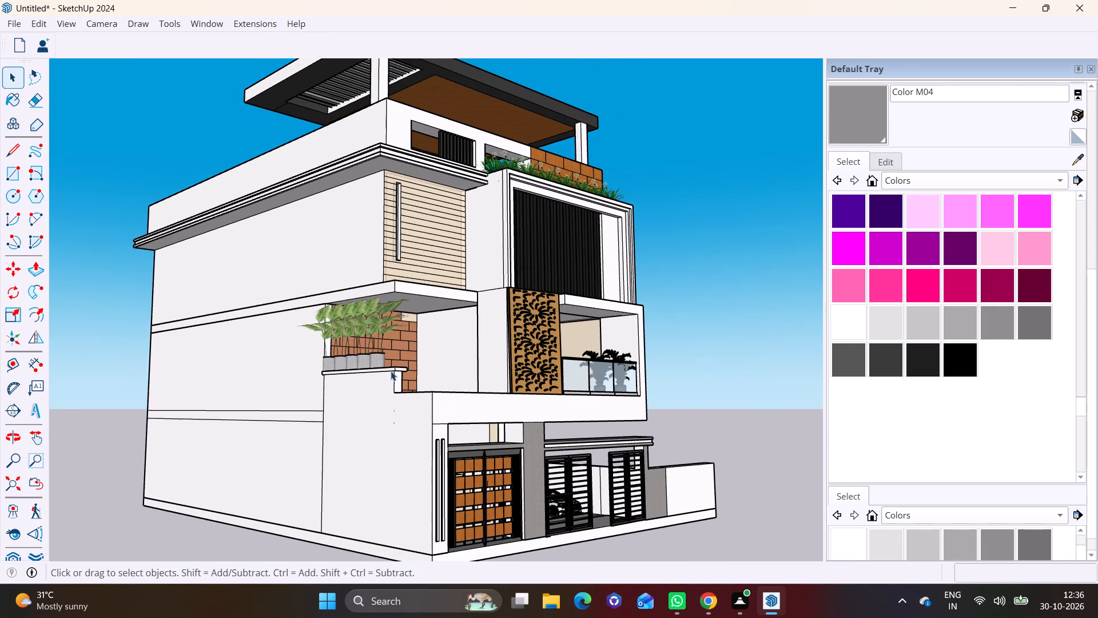
{"action": "middle_click_drag", "start_coordinate": [392, 369], "coordinate": [396, 426], "text": "shift"}
{"action": "scroll", "coordinate": [421, 413], "scroll_direction": "up", "scroll_amount": 6}
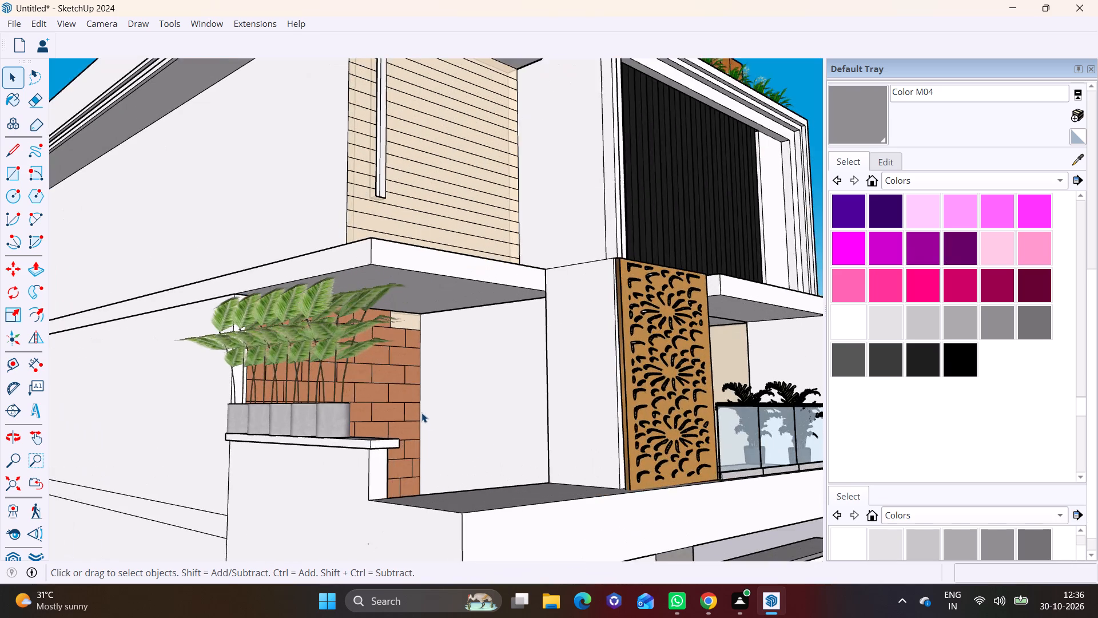
{"action": "middle_click_drag", "start_coordinate": [459, 427], "coordinate": [512, 434]}
{"action": "scroll", "coordinate": [547, 426], "scroll_direction": "down", "scroll_amount": 2}
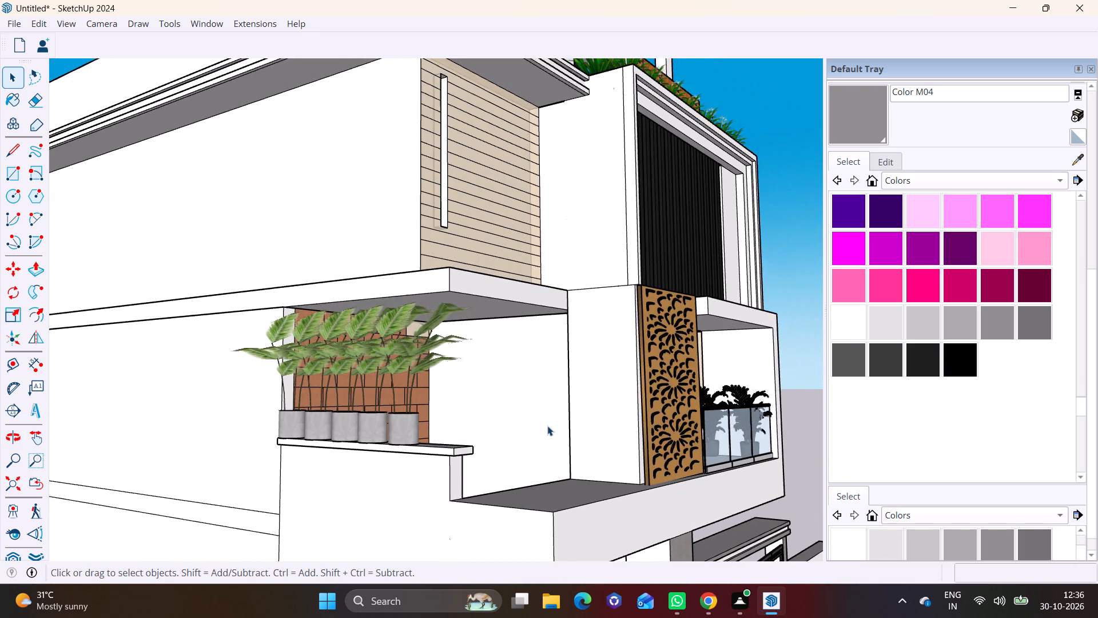
Delete the brown perforated panel between the brick wall and the glass-railed balcony.
{"action": "middle_click_drag", "start_coordinate": [548, 426], "coordinate": [423, 417]}
{"action": "scroll", "coordinate": [510, 406], "scroll_direction": "up", "scroll_amount": 2}
{"action": "left_click", "coordinate": [520, 402]}
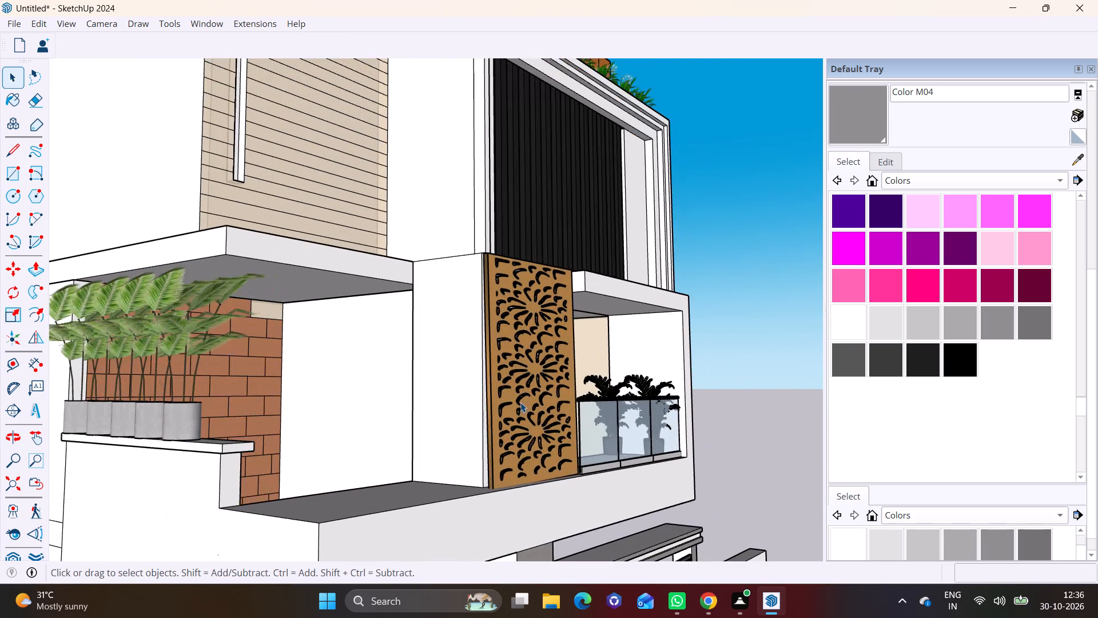
{"action": "left_click", "coordinate": [520, 402]}
{"action": "key", "text": "Delete"}
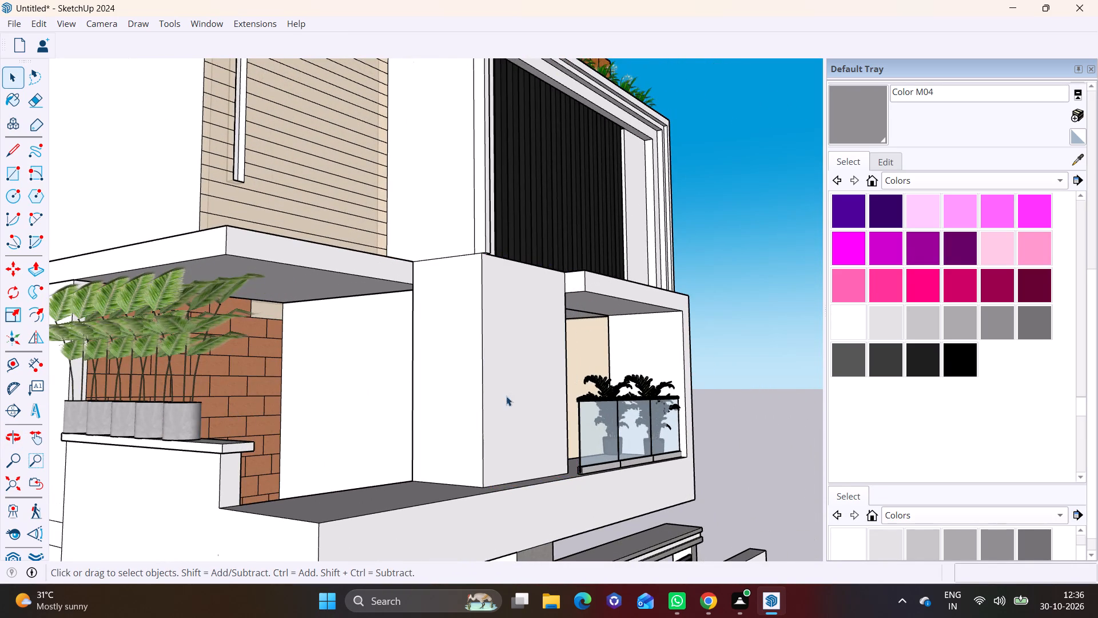
Draw a small square in the upper corner of the white wall face where the perforated panel was.
{"action": "middle_click_drag", "start_coordinate": [506, 396], "coordinate": [488, 414]}
{"action": "scroll", "coordinate": [460, 371], "scroll_direction": "up", "scroll_amount": 2}
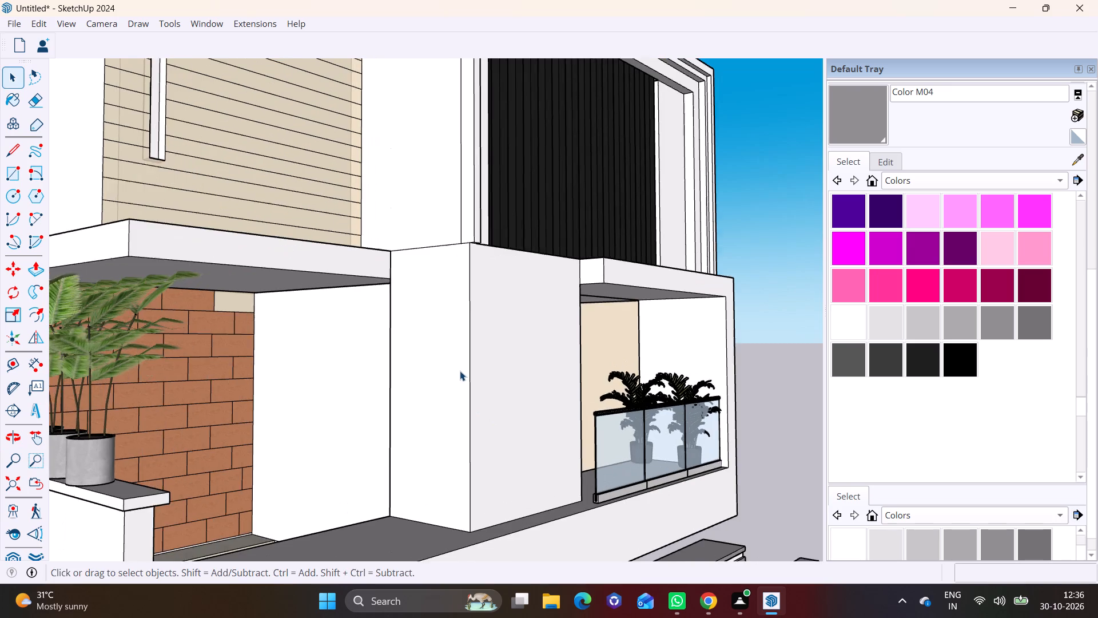
{"action": "middle_click_drag", "start_coordinate": [460, 371], "coordinate": [444, 399], "text": "shift"}
{"action": "middle_click_drag", "start_coordinate": [459, 358], "coordinate": [369, 352]}
{"action": "scroll", "coordinate": [369, 360], "scroll_direction": "up", "scroll_amount": 3}
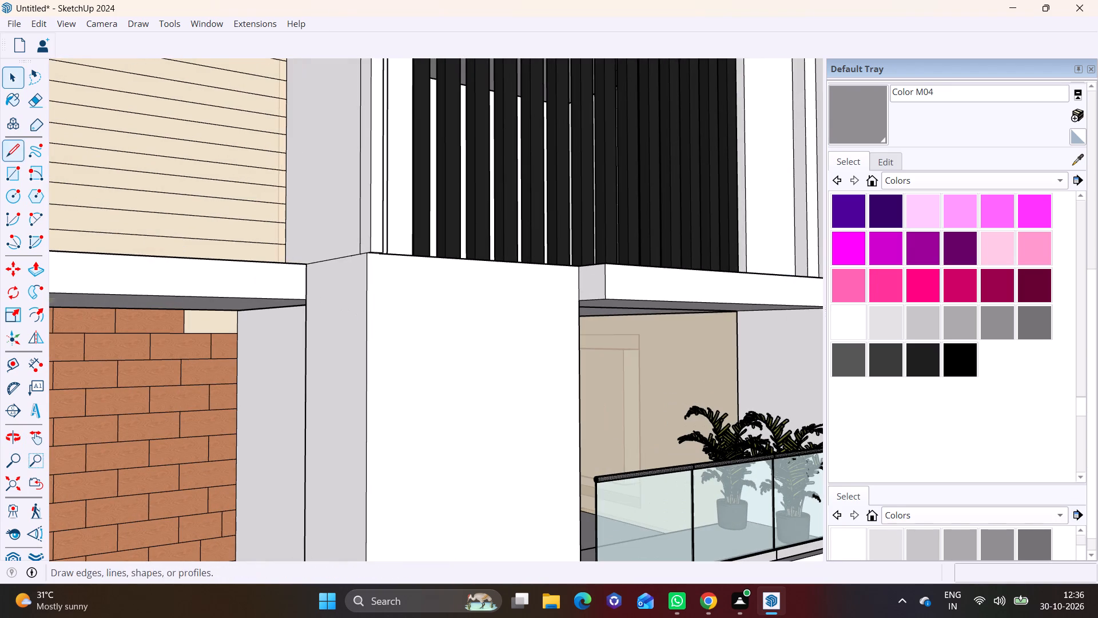
{"action": "left_click", "coordinate": [15, 171]}
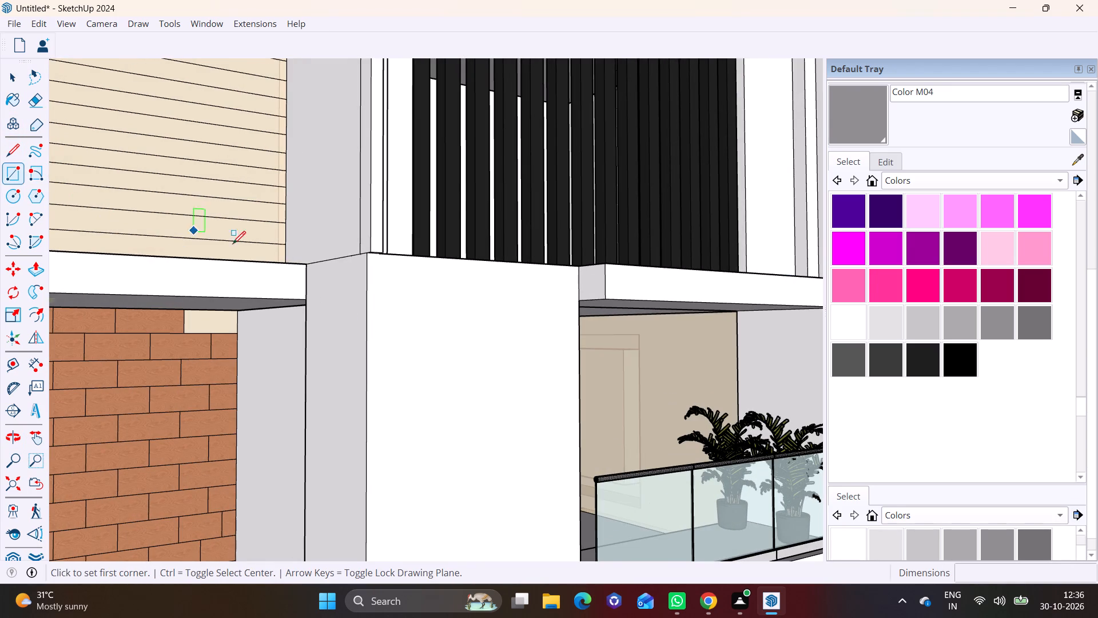
{"action": "scroll", "coordinate": [264, 254], "scroll_direction": "up", "scroll_amount": 2}
{"action": "middle_click_drag", "start_coordinate": [424, 286], "coordinate": [375, 300], "text": "shift"}
{"action": "scroll", "coordinate": [349, 289], "scroll_direction": "up", "scroll_amount": 1}
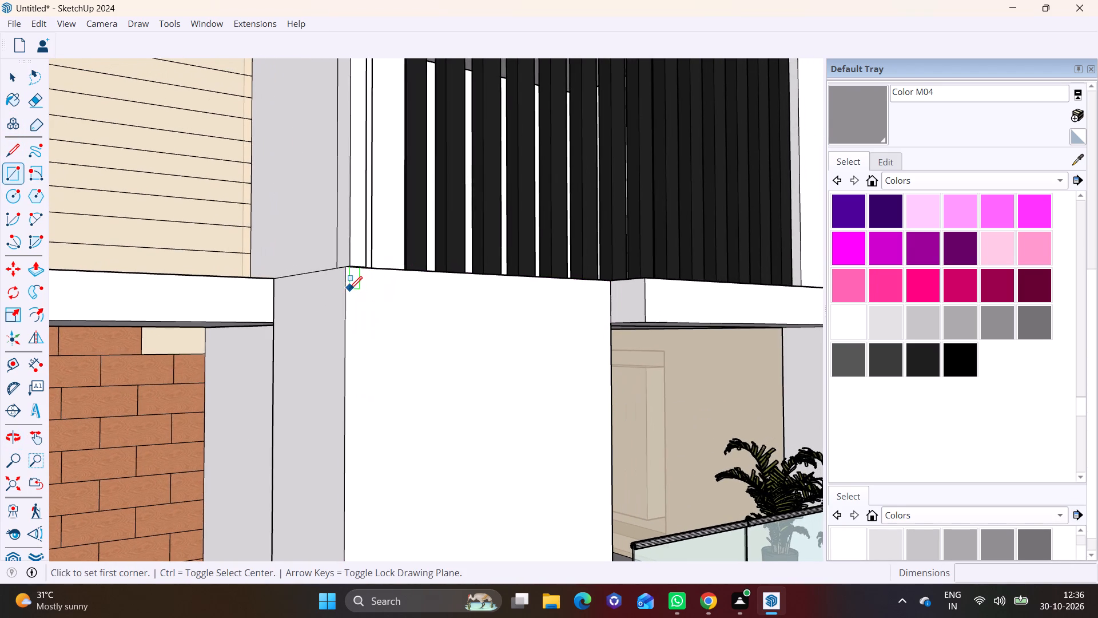
{"action": "middle_click_drag", "start_coordinate": [349, 289], "coordinate": [308, 322]}
{"action": "scroll", "coordinate": [333, 310], "scroll_direction": "up", "scroll_amount": 2}
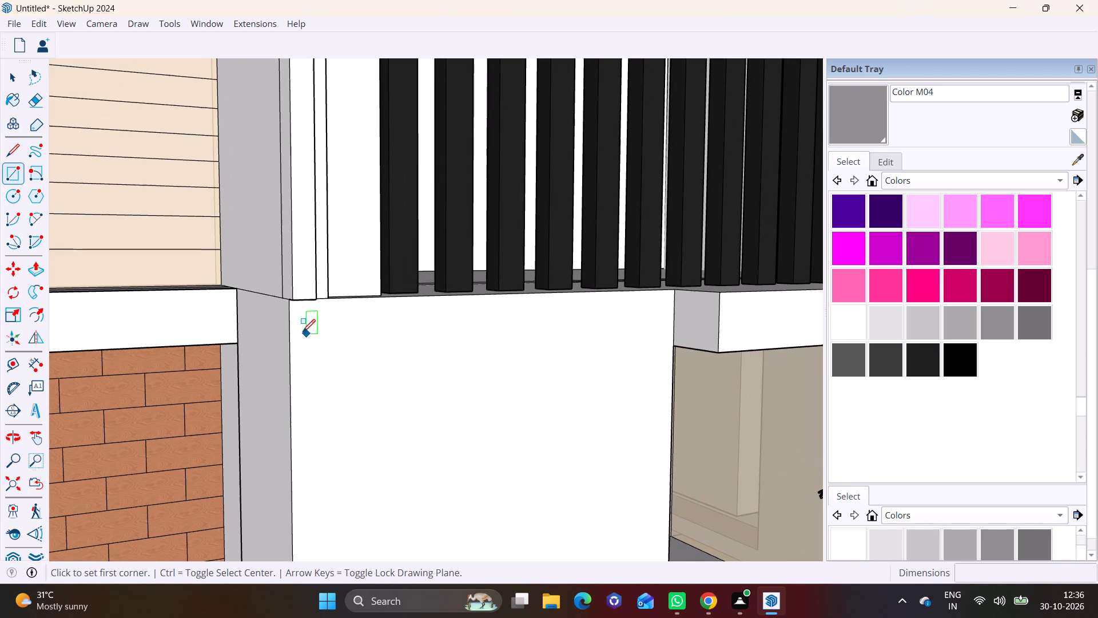
{"action": "left_click", "coordinate": [300, 321]}
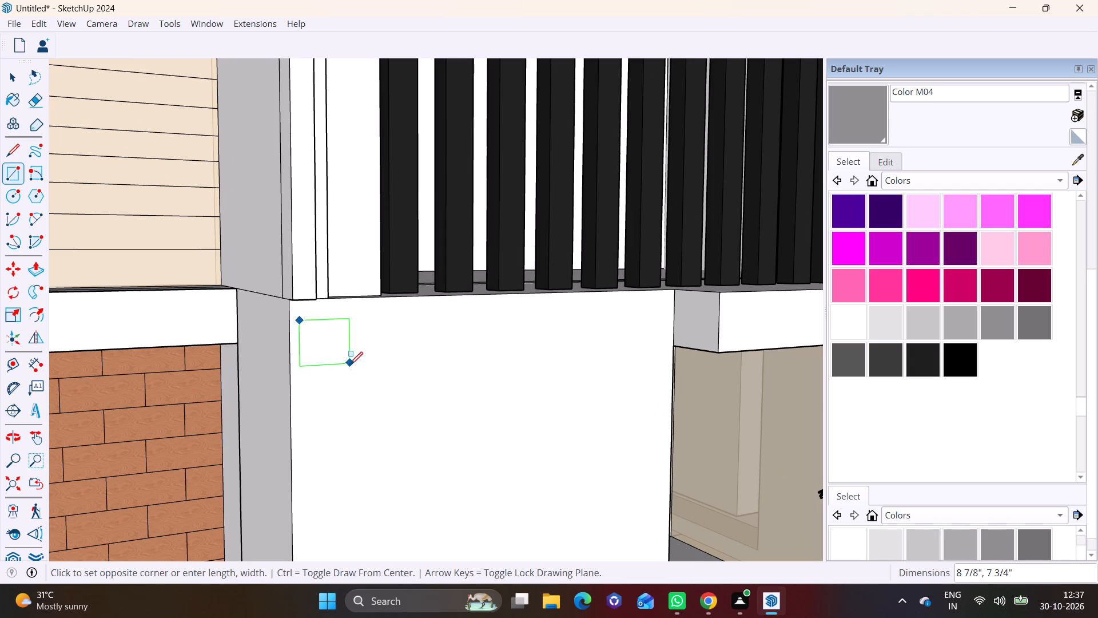
{"action": "scroll", "coordinate": [354, 371], "scroll_direction": "up", "scroll_amount": 1}
{"action": "left_click", "coordinate": [356, 374]}
Make a group from the small square's face and edges.
{"action": "key", "text": "space"}
{"action": "double_click", "coordinate": [313, 359]}
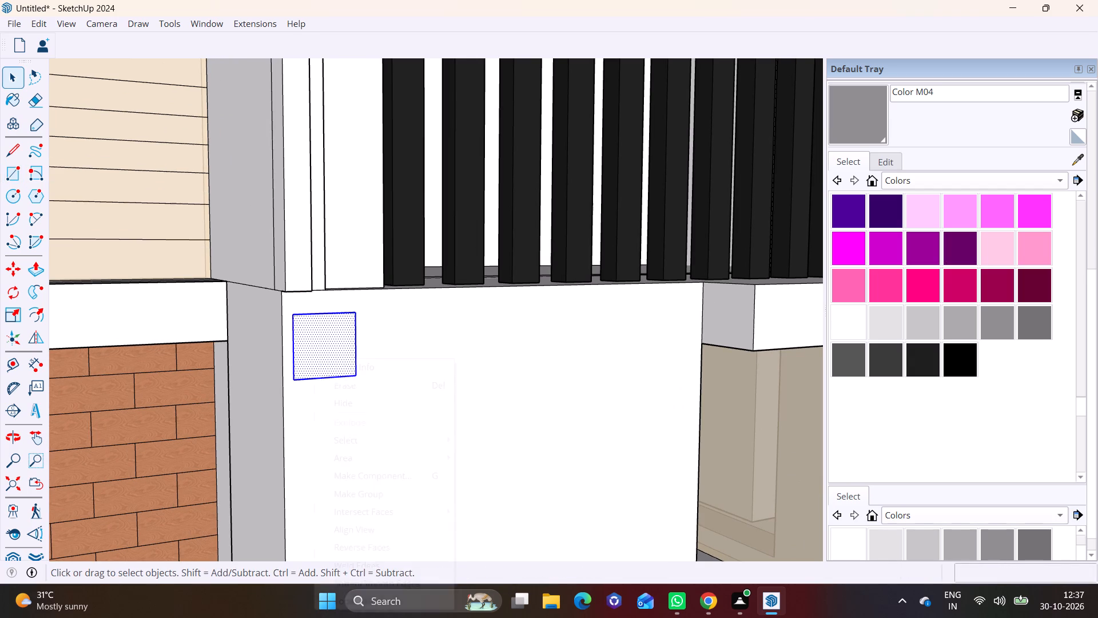
{"action": "right_click", "coordinate": [313, 359]}
{"action": "left_click", "coordinate": [372, 494]}
Extrude the grouped square outward from the wall into a small block and leave the group.
{"action": "triple_click", "coordinate": [326, 357]}
{"action": "left_click", "coordinate": [33, 266]}
{"action": "left_click", "coordinate": [306, 341]}
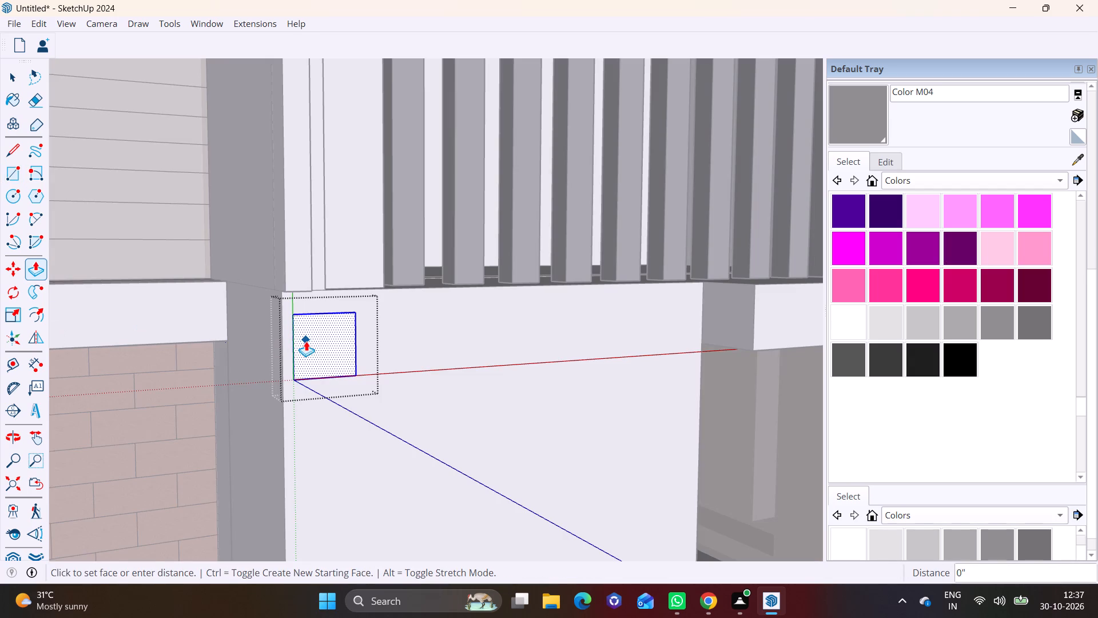
{"action": "left_click", "coordinate": [315, 346]}
{"action": "middle_click_drag", "start_coordinate": [477, 383], "coordinate": [303, 409]}
{"action": "key", "text": "space"}
{"action": "left_click", "coordinate": [256, 393]}
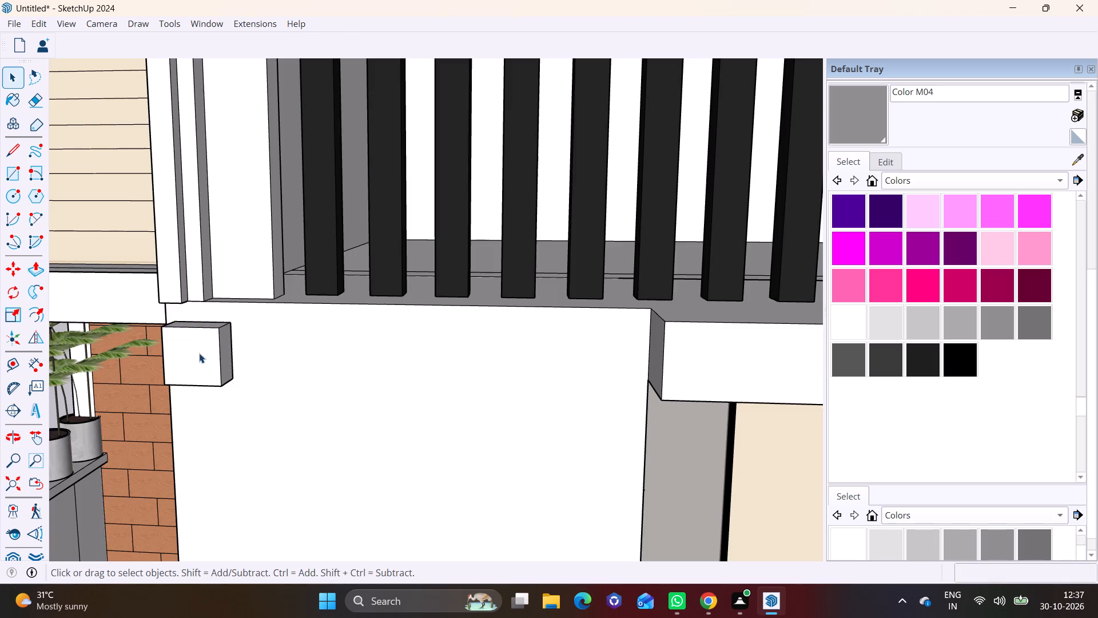
Copy the small block 1' sideways along the top of the white wall and repeat the copy 10 times.
{"action": "left_click", "coordinate": [200, 353]}
{"action": "key", "text": "m"}
{"action": "left_click", "coordinate": [235, 376]}
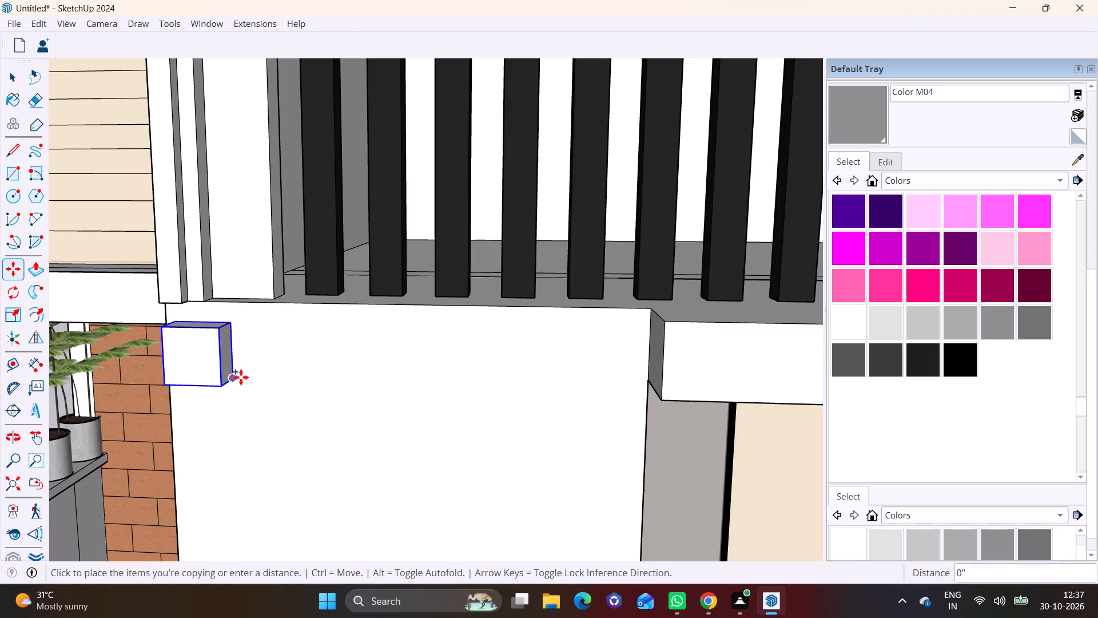
{"action": "left_click", "coordinate": [300, 381]}
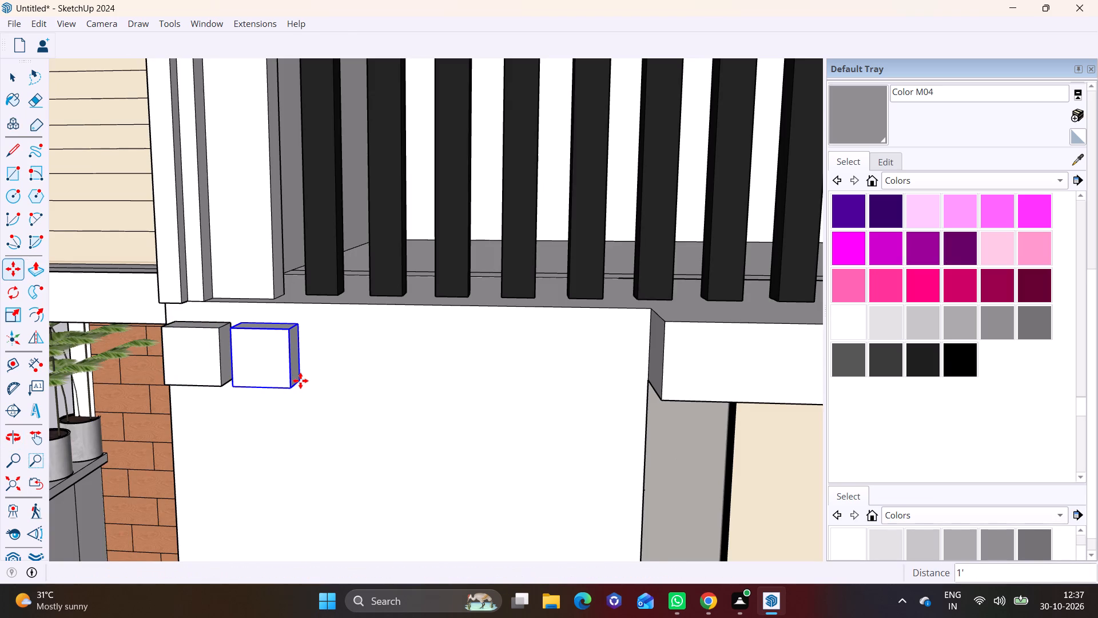
{"action": "key", "text": "asterisk"}
{"action": "type", "text": "10"}
{"action": "key", "text": "Return"}
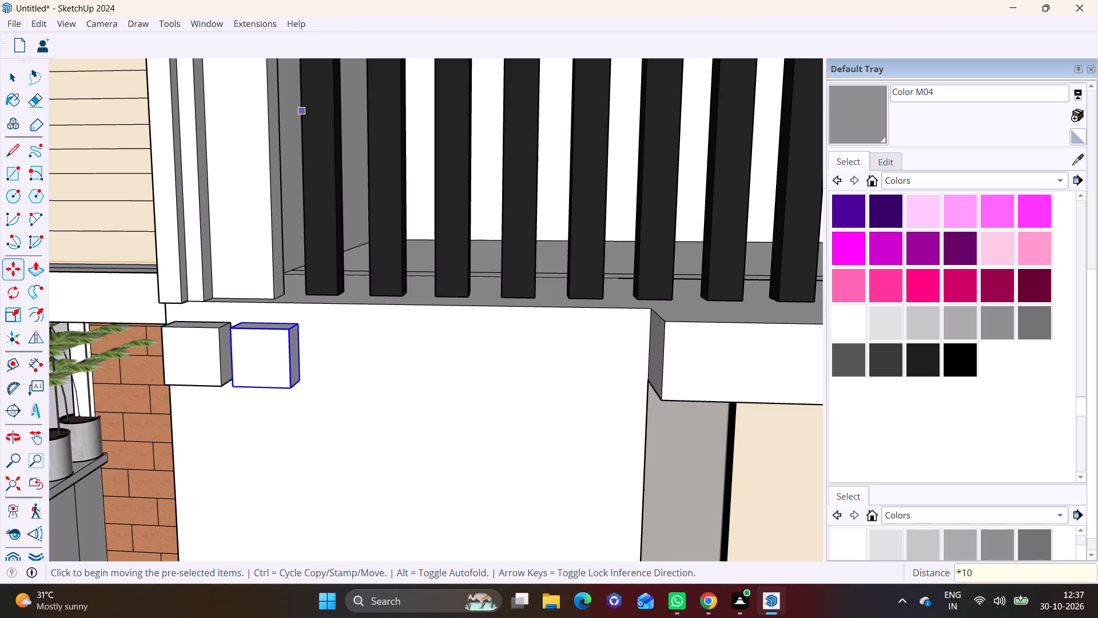
{"action": "key", "text": "space"}
Delete the four surplus blocks that extend past the white wall's edge beneath the overhanging slab.
{"action": "scroll", "coordinate": [300, 0], "scroll_direction": "down", "scroll_amount": 9}
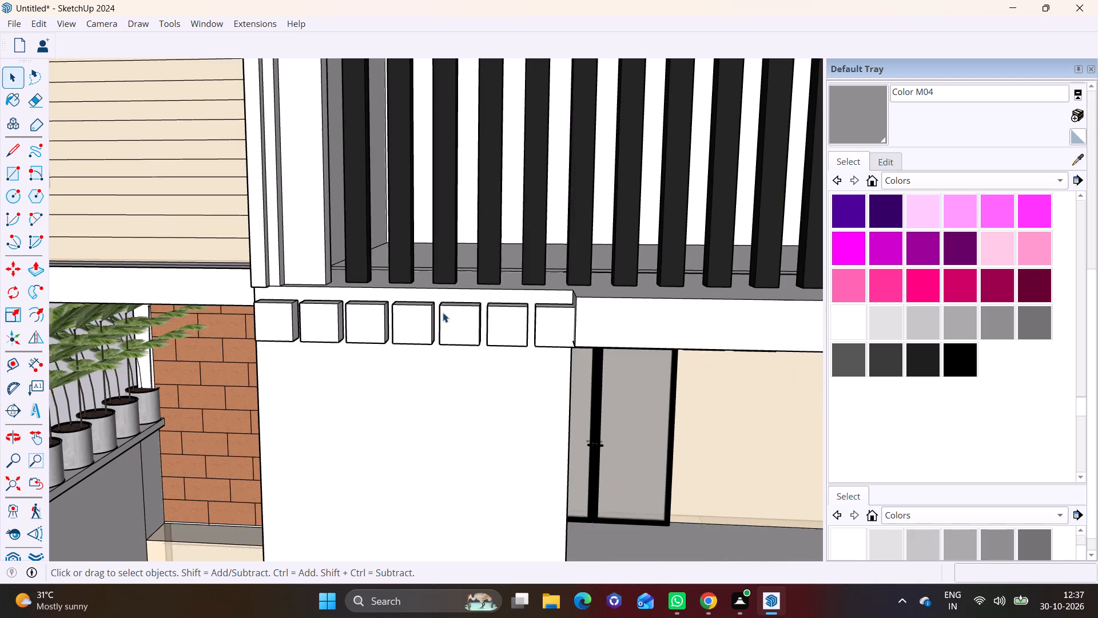
{"action": "middle_click_drag", "start_coordinate": [443, 312], "coordinate": [477, 173]}
{"action": "left_click", "coordinate": [657, 137]}
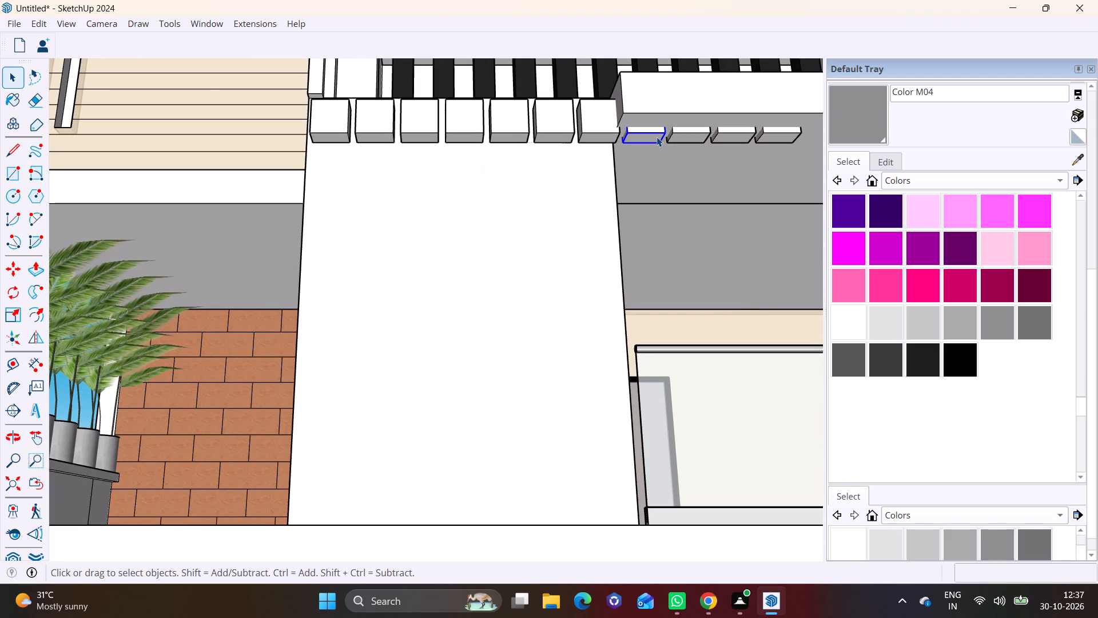
{"action": "key", "text": "BackSpace"}
{"action": "key", "text": "Delete"}
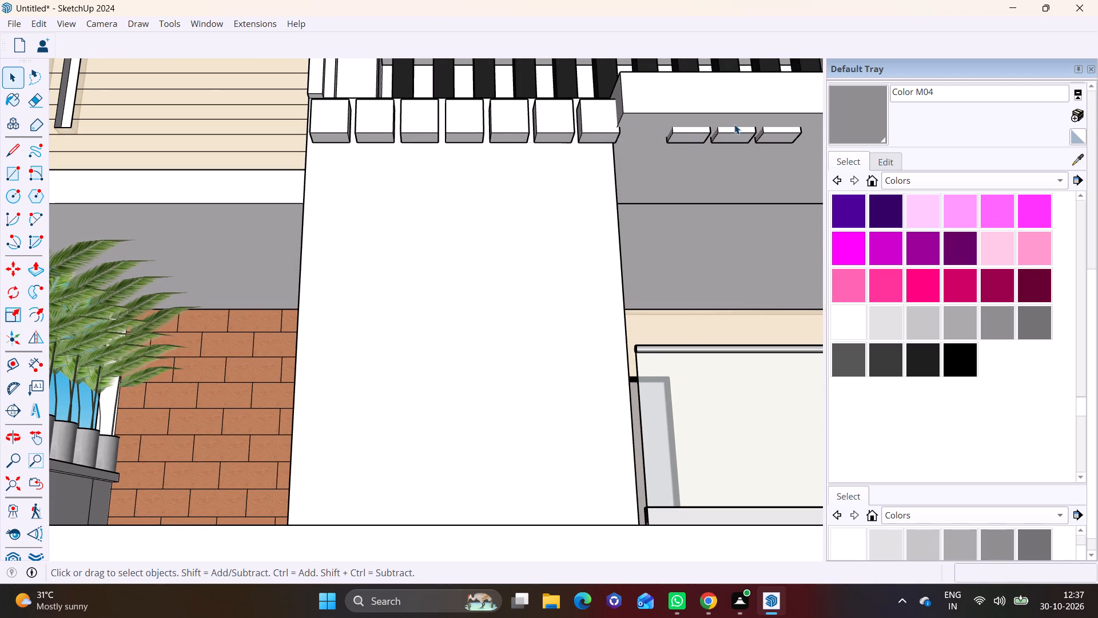
{"action": "left_click", "coordinate": [703, 136]}
{"action": "key", "text": "Delete"}
{"action": "left_click", "coordinate": [729, 136]}
{"action": "key", "text": "Delete"}
{"action": "left_click", "coordinate": [762, 136]}
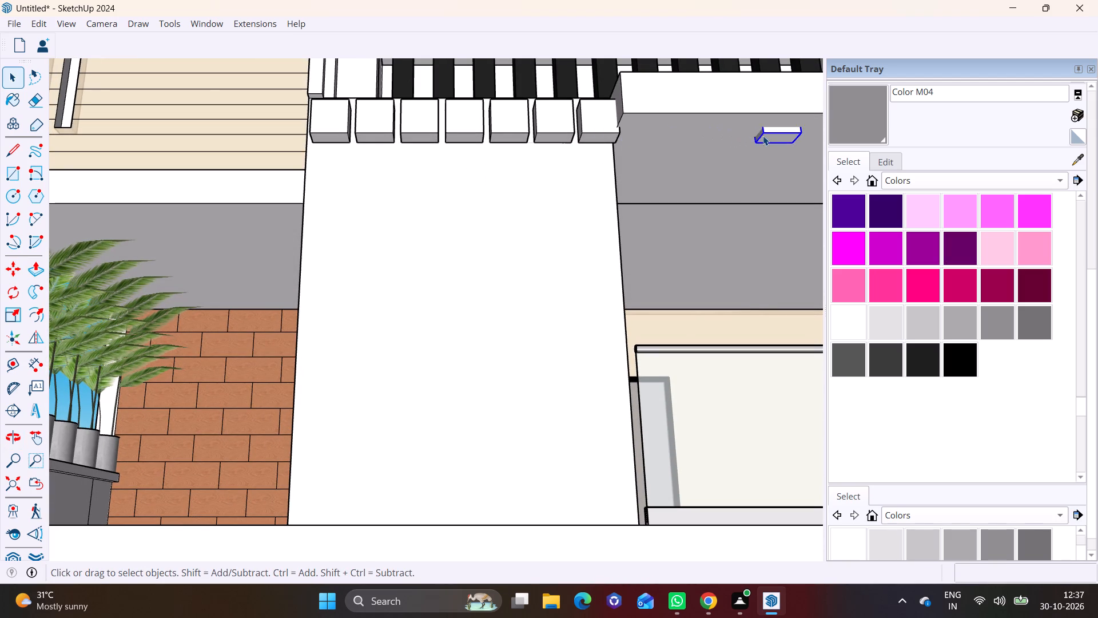
{"action": "key", "text": "Delete"}
Copy the row of seven blocks 1' down the white wall and repeat the copy 10 times.
{"action": "left_click", "coordinate": [337, 118]}
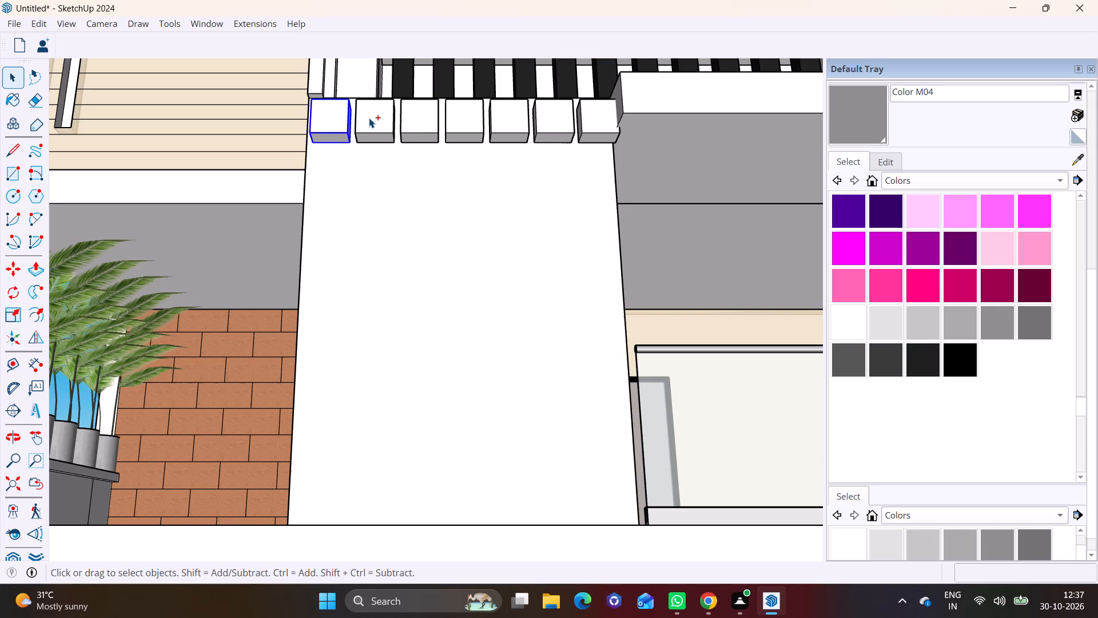
{"action": "left_click", "coordinate": [369, 118], "text": "ctrl"}
{"action": "left_click", "coordinate": [416, 122], "text": "ctrl"}
{"action": "left_click", "coordinate": [453, 119], "text": "ctrl"}
{"action": "left_click", "coordinate": [504, 121], "text": "ctrl"}
{"action": "left_click", "coordinate": [568, 121], "text": "ctrl"}
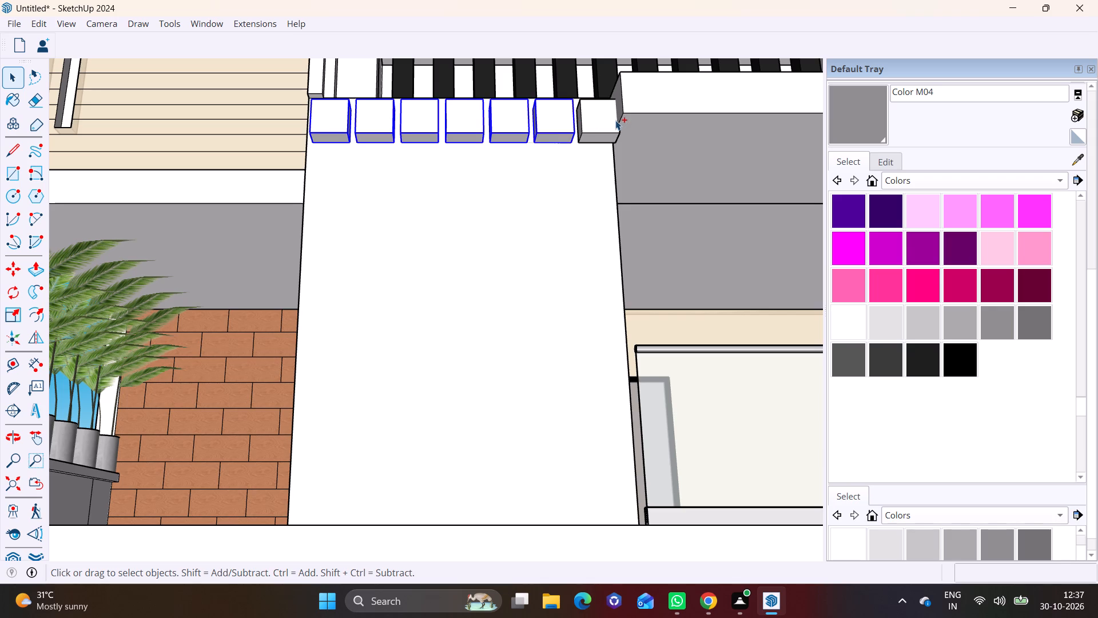
{"action": "left_click", "coordinate": [615, 120], "text": "ctrl"}
{"action": "middle_click_drag", "start_coordinate": [557, 128], "coordinate": [621, 312]}
{"action": "scroll", "coordinate": [621, 312], "scroll_direction": "down", "scroll_amount": 1}
{"action": "scroll", "coordinate": [537, 291], "scroll_direction": "up", "scroll_amount": 4}
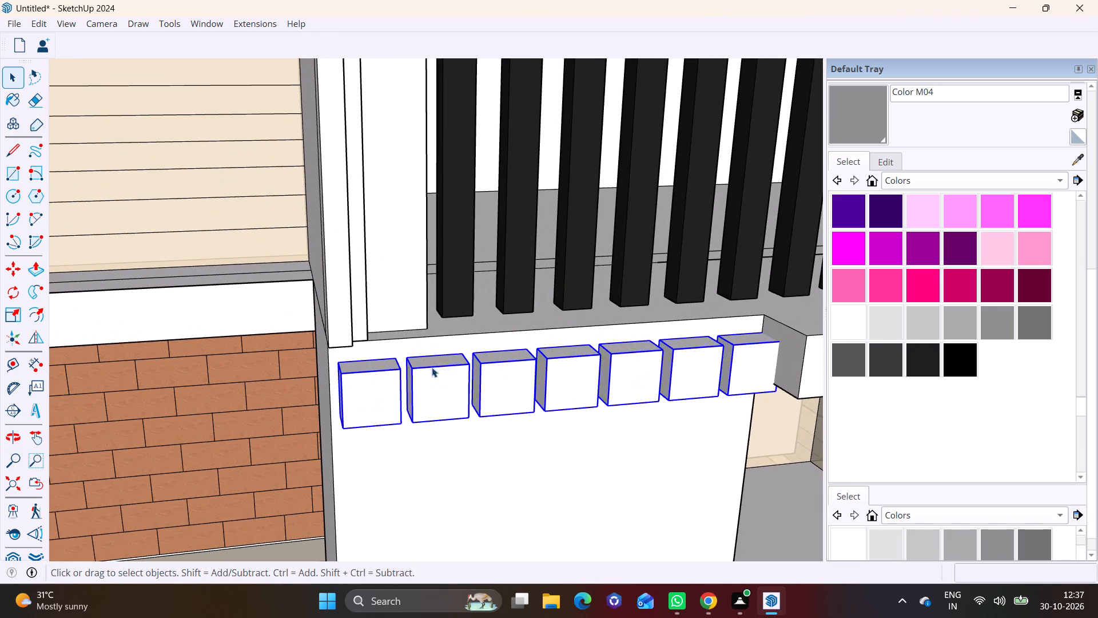
{"action": "key", "text": "m"}
{"action": "middle_click_drag", "start_coordinate": [344, 381], "coordinate": [503, 361]}
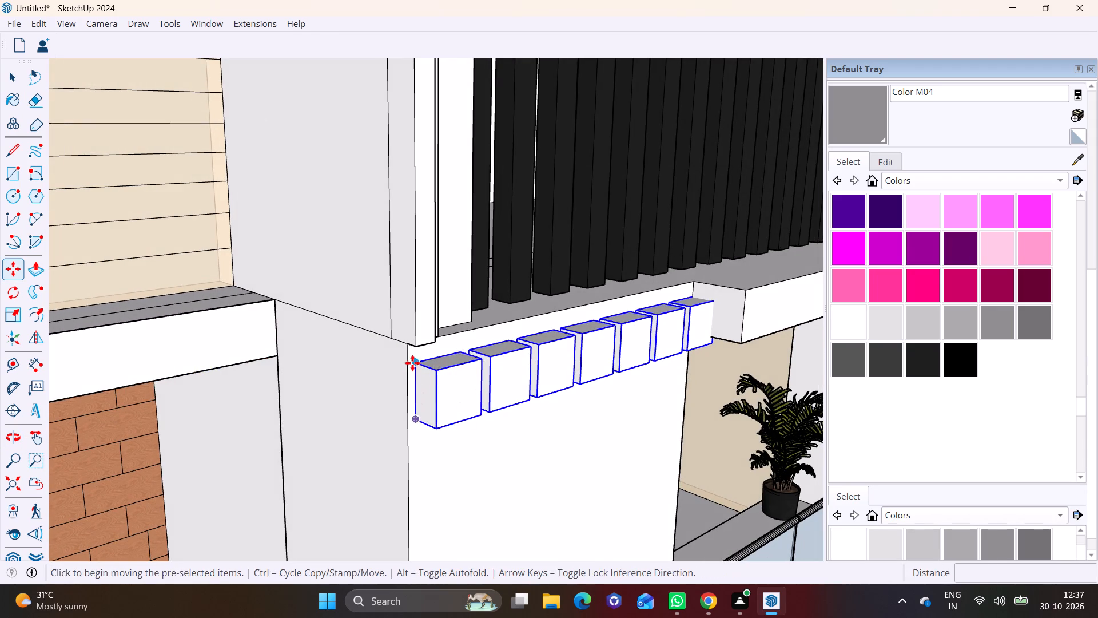
{"action": "left_click", "coordinate": [412, 363]}
{"action": "left_click", "coordinate": [408, 365]}
{"action": "scroll", "coordinate": [461, 394], "scroll_direction": "down", "scroll_amount": 3}
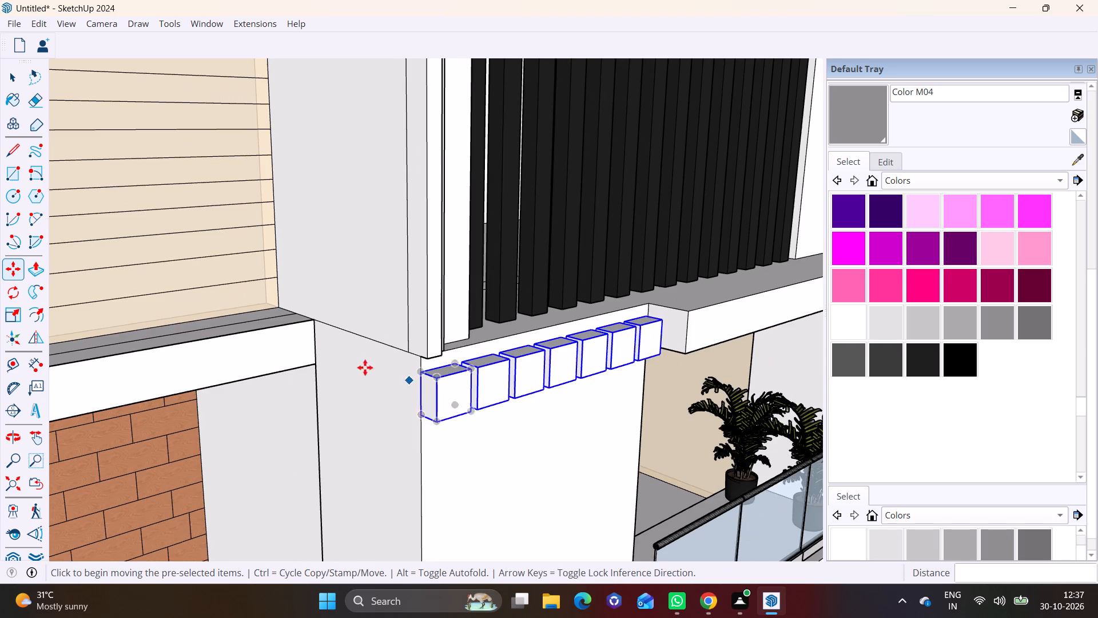
{"action": "middle_click", "coordinate": [320, 352]}
{"action": "middle_click_drag", "start_coordinate": [483, 394], "coordinate": [353, 325]}
{"action": "scroll", "coordinate": [417, 340], "scroll_direction": "down", "scroll_amount": 3}
{"action": "middle_click_drag", "start_coordinate": [436, 362], "coordinate": [415, 249], "text": "shift"}
{"action": "middle_click_drag", "start_coordinate": [365, 306], "coordinate": [445, 291]}
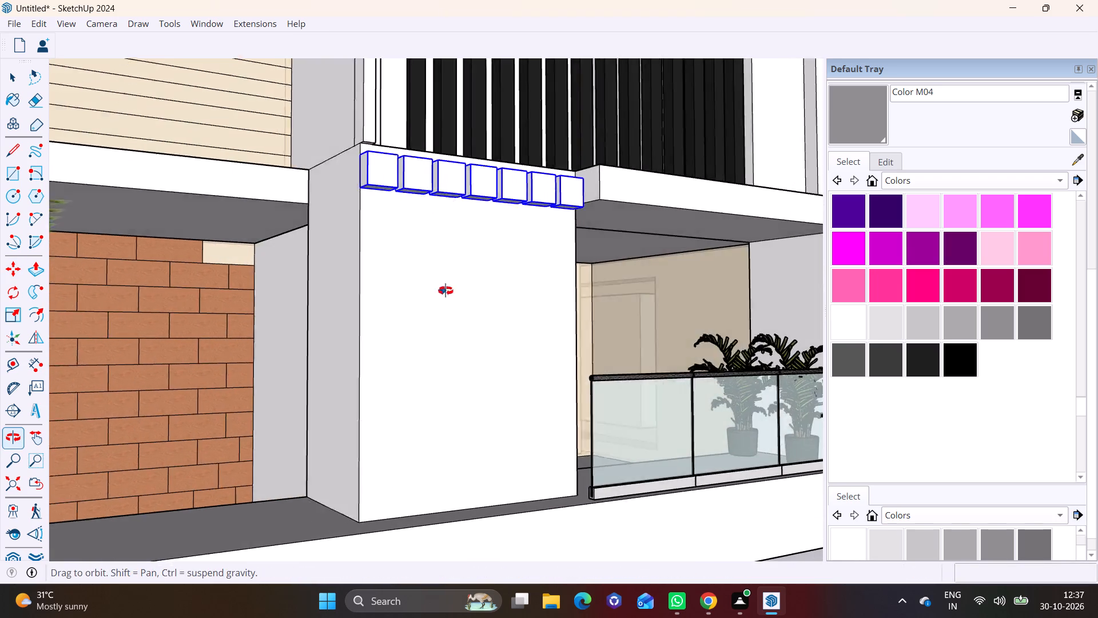
{"action": "middle_click_drag", "start_coordinate": [445, 291], "coordinate": [500, 284]}
{"action": "left_click", "coordinate": [437, 179]}
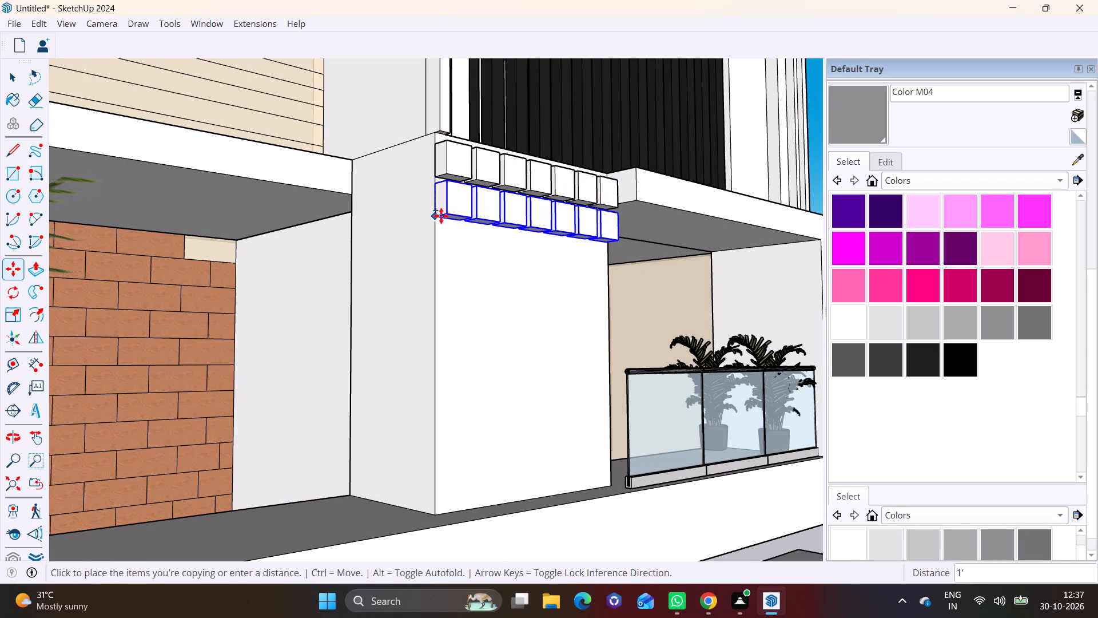
{"action": "left_click", "coordinate": [441, 221]}
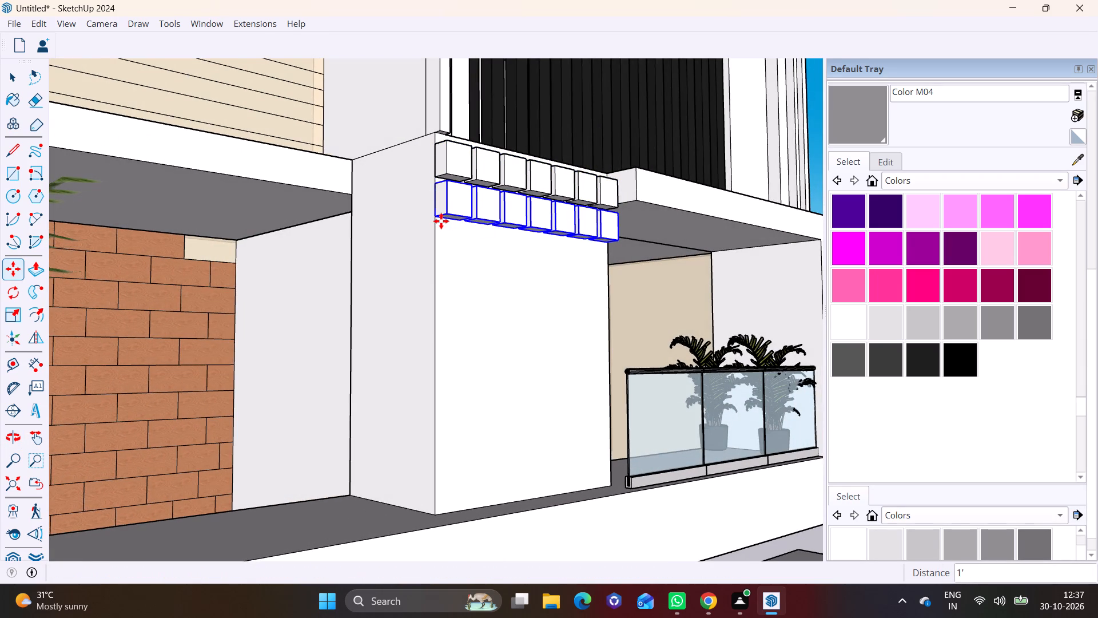
{"action": "type", "text": "*10"}
{"action": "key", "text": "Return"}
{"action": "key", "text": "Return"}
{"action": "key", "text": "space"}
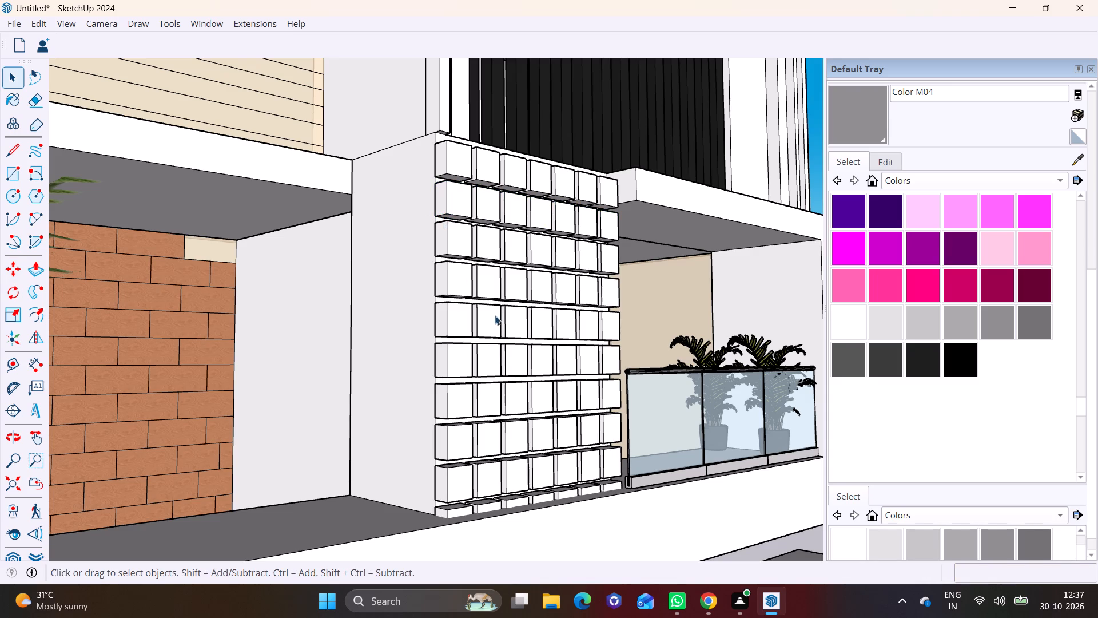
Load the Wood materials and try to paint the block at the grid's upper corner beside the brick wall with Wood Veneer 02.
{"action": "middle_click_drag", "start_coordinate": [525, 365], "coordinate": [360, 455]}
{"action": "scroll", "coordinate": [361, 446], "scroll_direction": "down", "scroll_amount": 3}
{"action": "key", "text": "space"}
{"action": "middle_click_drag", "start_coordinate": [399, 496], "coordinate": [384, 434]}
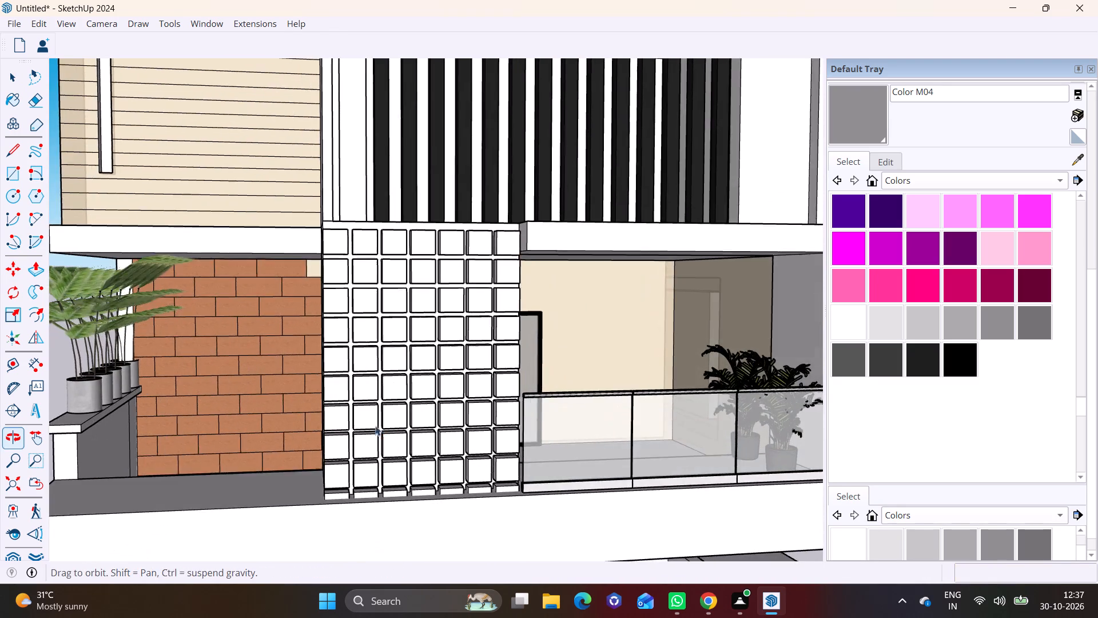
{"action": "scroll", "coordinate": [368, 411], "scroll_direction": "up", "scroll_amount": 3}
{"action": "middle_click_drag", "start_coordinate": [403, 424], "coordinate": [374, 391]}
{"action": "scroll", "coordinate": [379, 383], "scroll_direction": "down", "scroll_amount": 5}
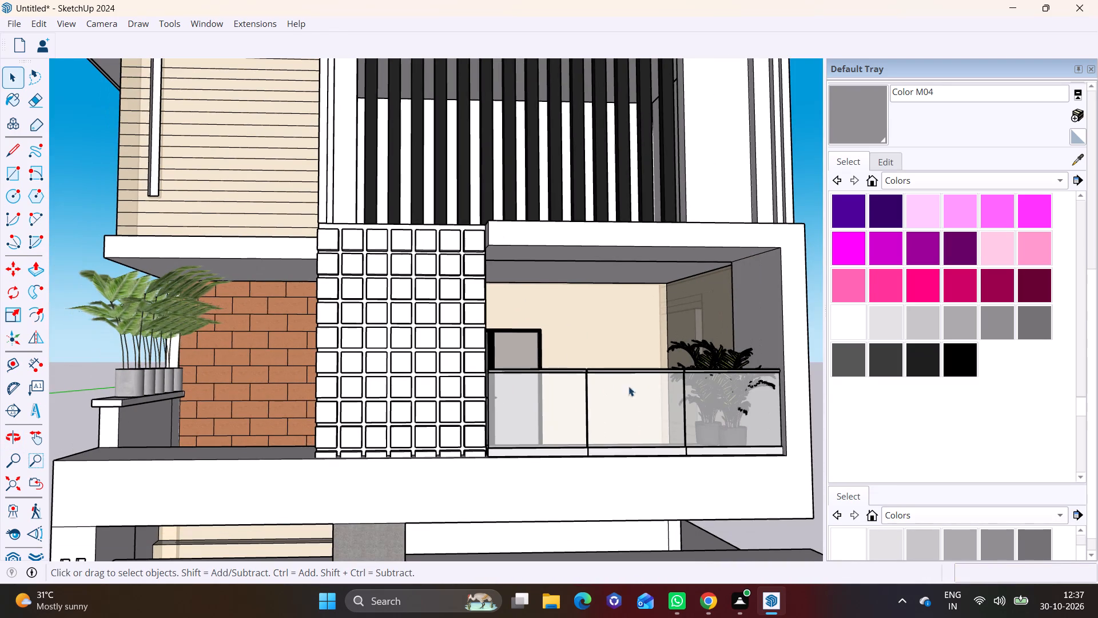
{"action": "left_click", "coordinate": [896, 181]}
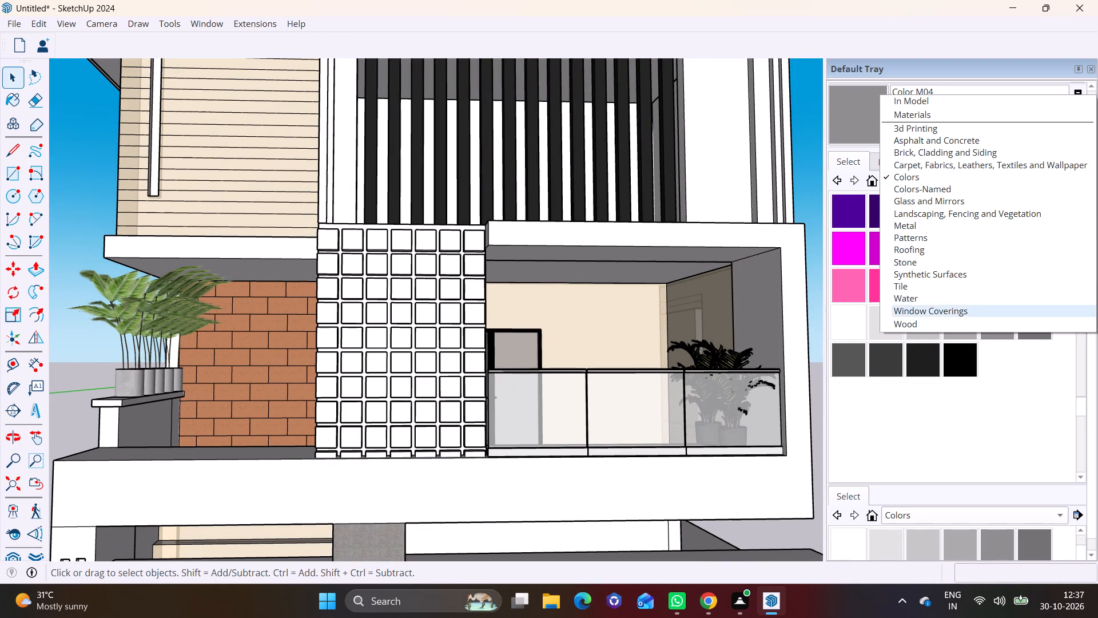
{"action": "left_click", "coordinate": [918, 323]}
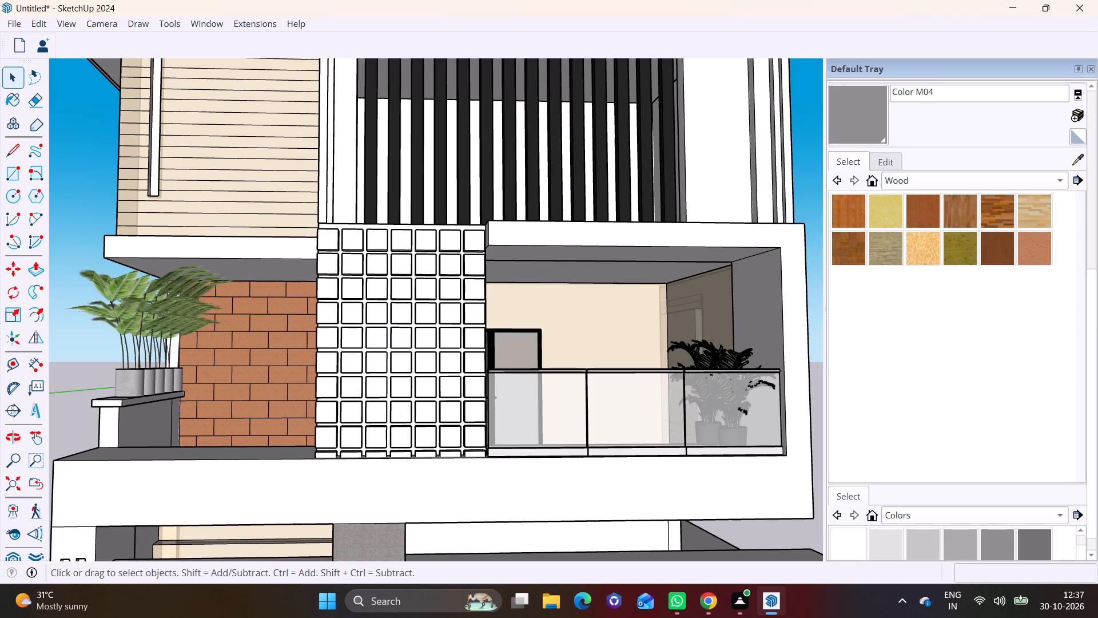
{"action": "left_click", "coordinate": [1019, 245]}
{"action": "scroll", "coordinate": [411, 238], "scroll_direction": "up", "scroll_amount": 3}
{"action": "left_click", "coordinate": [293, 253]}
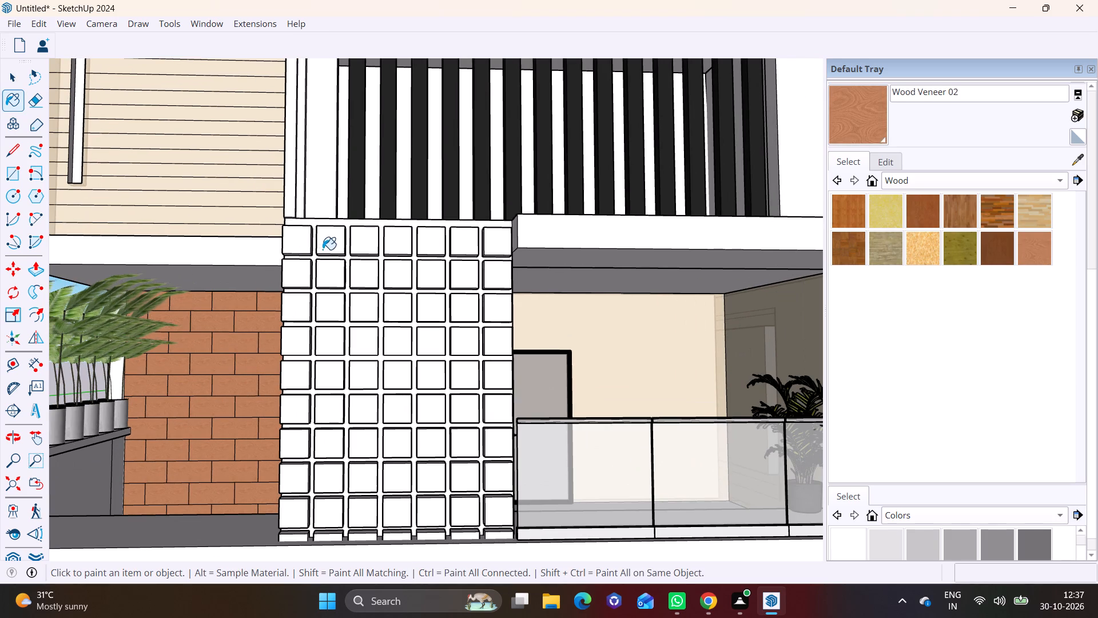
{"action": "left_click", "coordinate": [303, 237]}
Open the corner block's group and paint its front face with Wood Veneer 02.
{"action": "scroll", "coordinate": [316, 244], "scroll_direction": "up", "scroll_amount": 3}
{"action": "key", "text": "space"}
{"action": "left_click", "coordinate": [300, 239]}
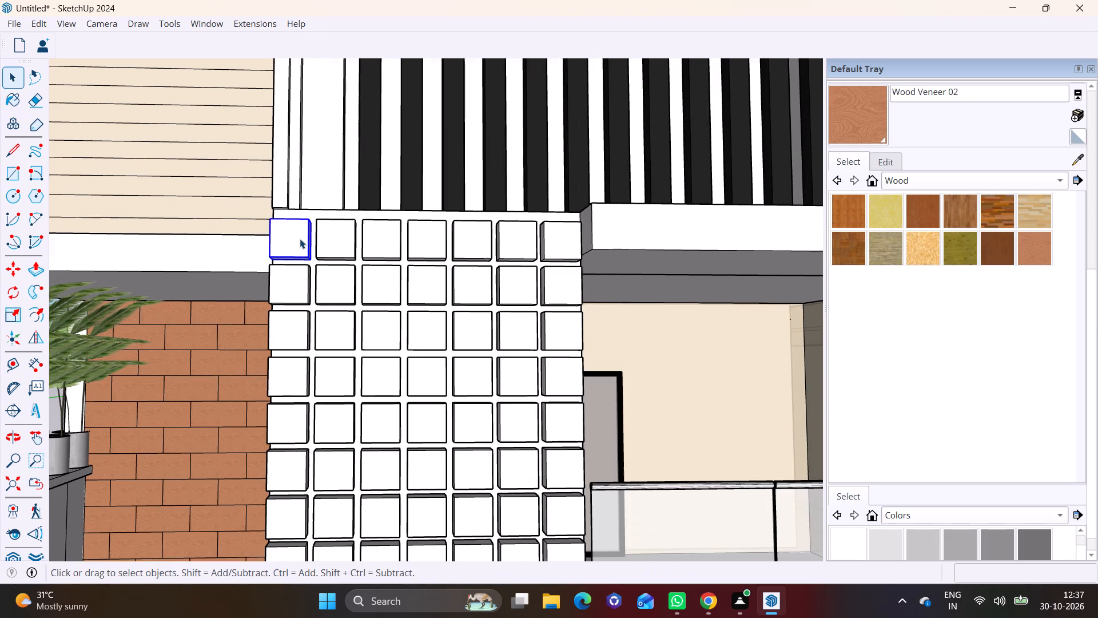
{"action": "triple_click", "coordinate": [300, 239]}
{"action": "left_click", "coordinate": [1055, 240]}
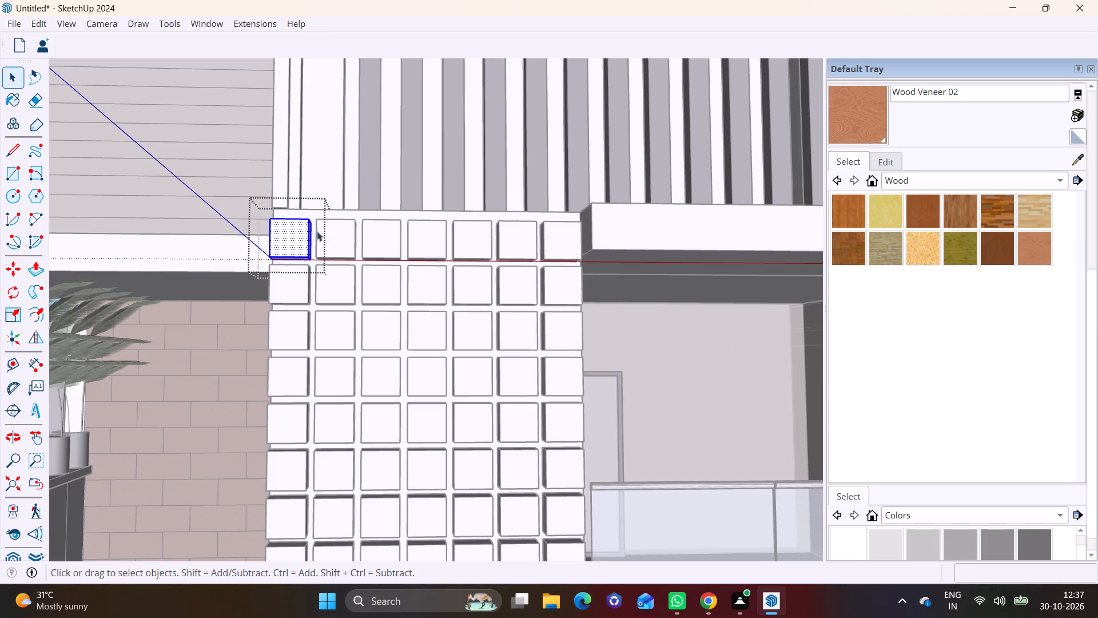
{"action": "left_click", "coordinate": [296, 231]}
{"action": "left_click", "coordinate": [1057, 245]}
{"action": "left_click", "coordinate": [1017, 244]}
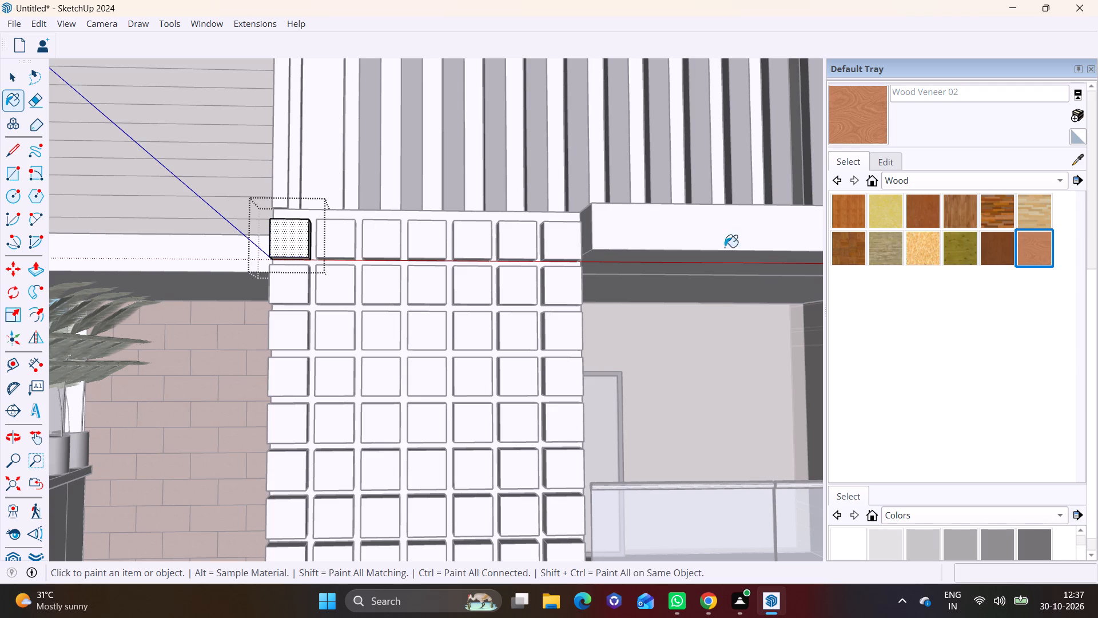
{"action": "left_click", "coordinate": [277, 230]}
{"action": "left_click", "coordinate": [329, 244]}
{"action": "left_click", "coordinate": [379, 245]}
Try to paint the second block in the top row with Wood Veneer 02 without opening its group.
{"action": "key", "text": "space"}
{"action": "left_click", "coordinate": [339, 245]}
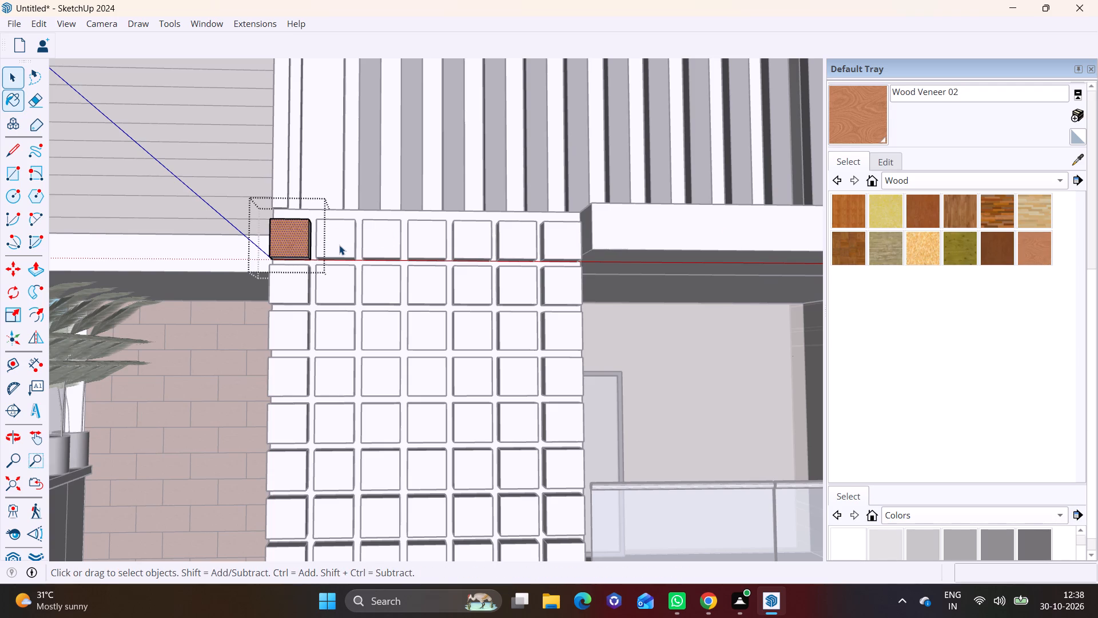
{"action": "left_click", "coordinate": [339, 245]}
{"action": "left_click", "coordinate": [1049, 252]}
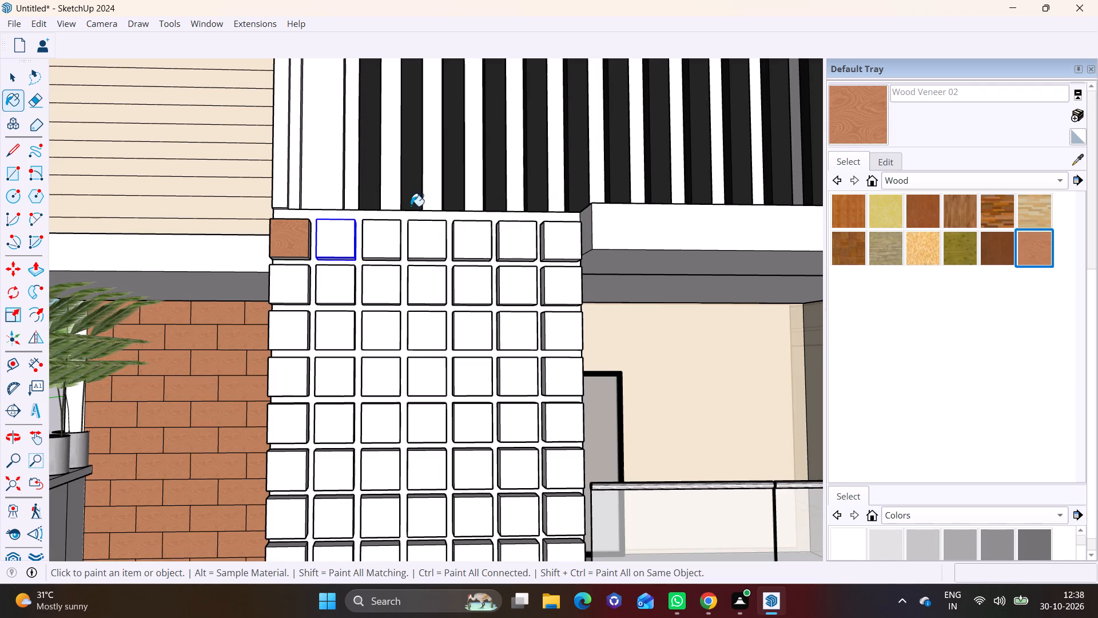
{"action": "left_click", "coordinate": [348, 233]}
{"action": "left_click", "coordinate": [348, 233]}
Select all faces of the corner block inside its group and paint them with Wood Veneer 02.
{"action": "middle_click_drag", "start_coordinate": [373, 236], "coordinate": [413, 365]}
{"action": "scroll", "coordinate": [413, 365], "scroll_direction": "up", "scroll_amount": 1}
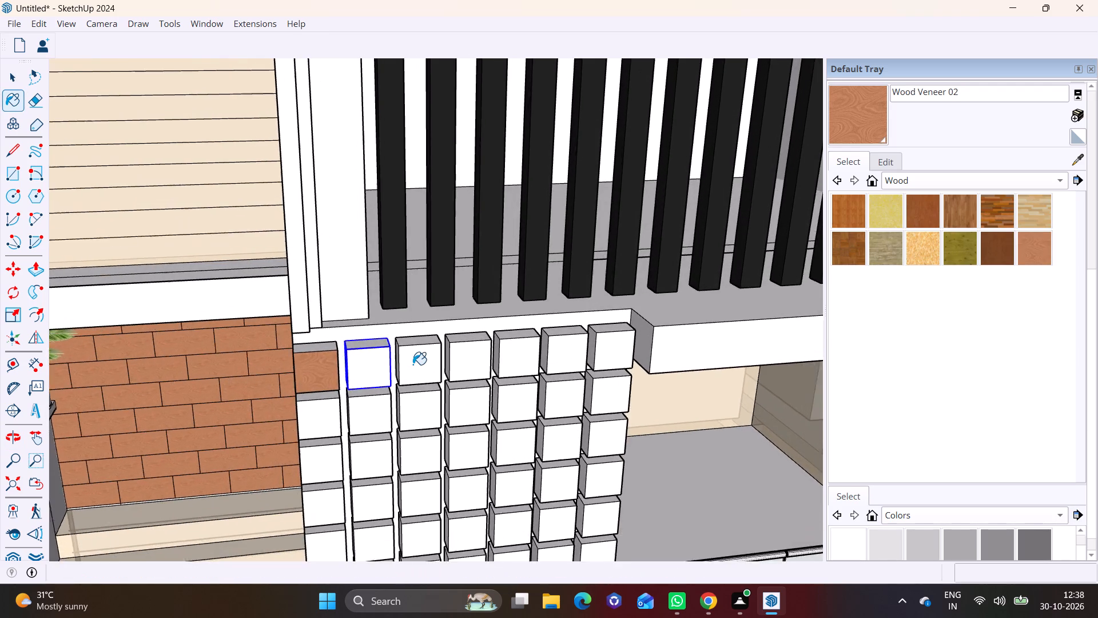
{"action": "scroll", "coordinate": [413, 365], "scroll_direction": "up", "scroll_amount": 3}
{"action": "middle_click_drag", "start_coordinate": [258, 351], "coordinate": [405, 358]}
{"action": "left_click", "coordinate": [713, 347]}
{"action": "left_click", "coordinate": [681, 391]}
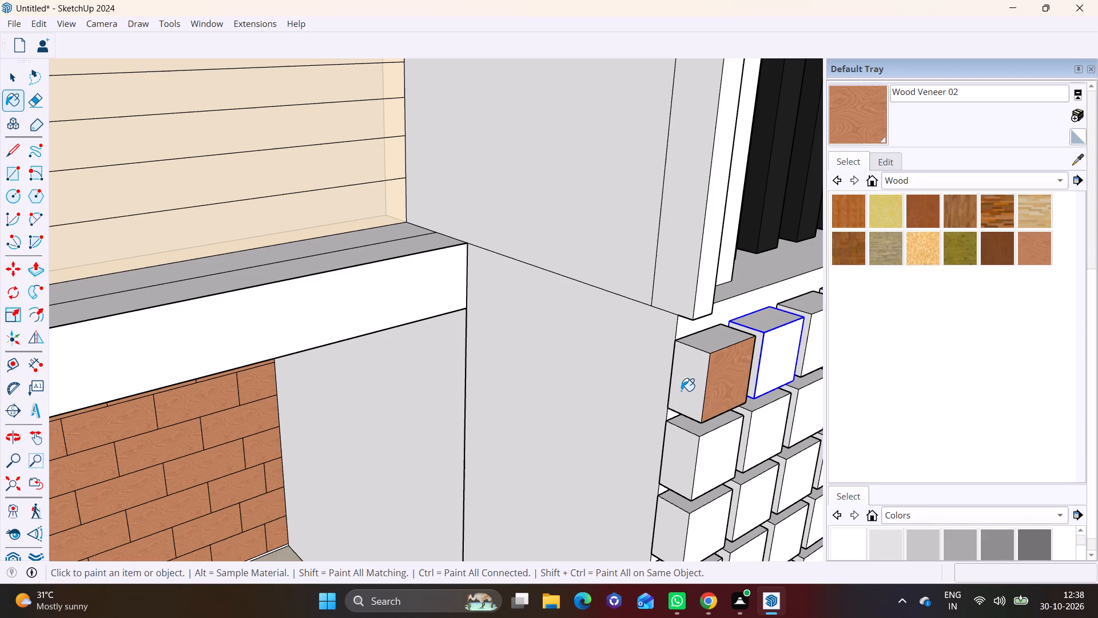
{"action": "key", "text": "space"}
{"action": "triple_click", "coordinate": [717, 379]}
{"action": "left_click", "coordinate": [1037, 255]}
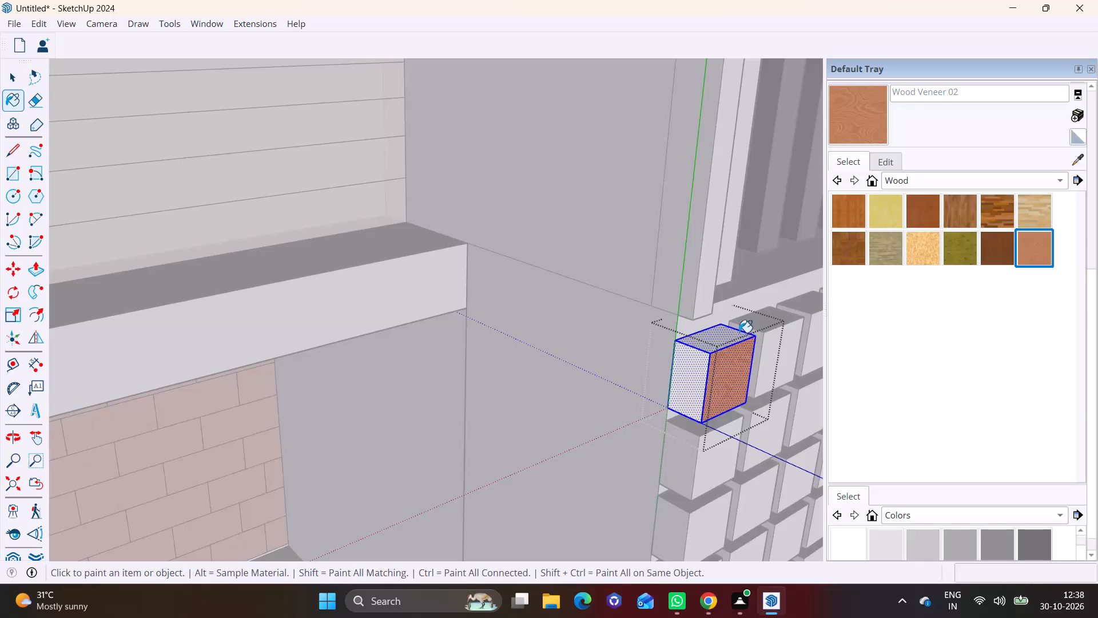
{"action": "left_click", "coordinate": [727, 339]}
{"action": "left_click", "coordinate": [672, 369]}
Paint all faces of the second and third blocks in the top row with Wood Veneer 02.
{"action": "middle_click_drag", "start_coordinate": [729, 405], "coordinate": [386, 226]}
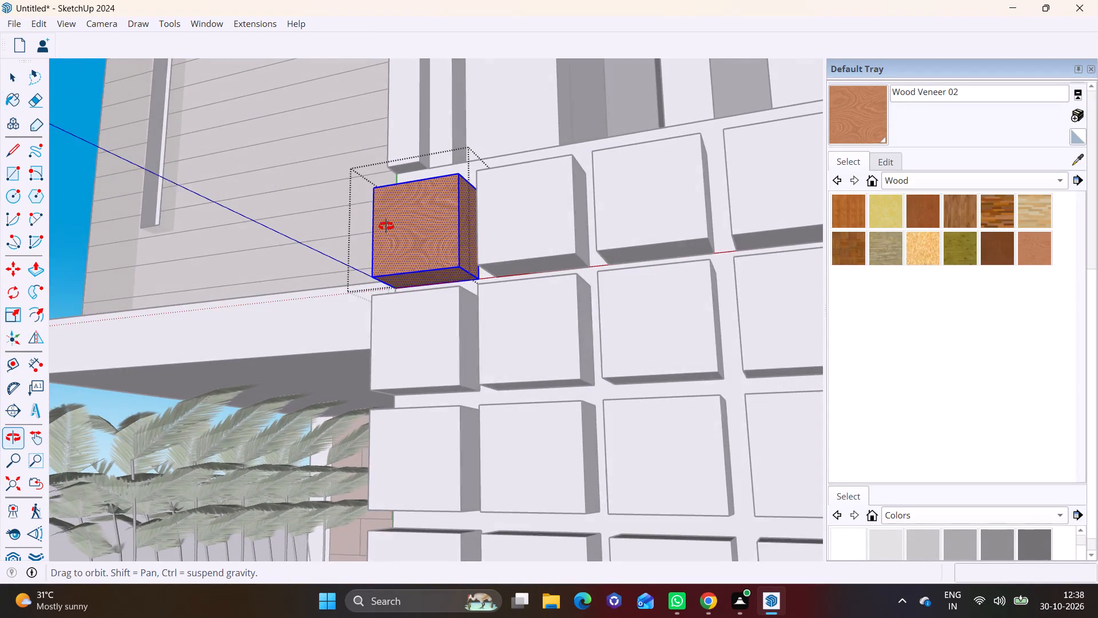
{"action": "middle_click_drag", "start_coordinate": [386, 226], "coordinate": [385, 227]}
{"action": "key", "text": "space"}
{"action": "middle_click_drag", "start_coordinate": [519, 227], "coordinate": [655, 335]}
{"action": "triple_click", "coordinate": [598, 302]}
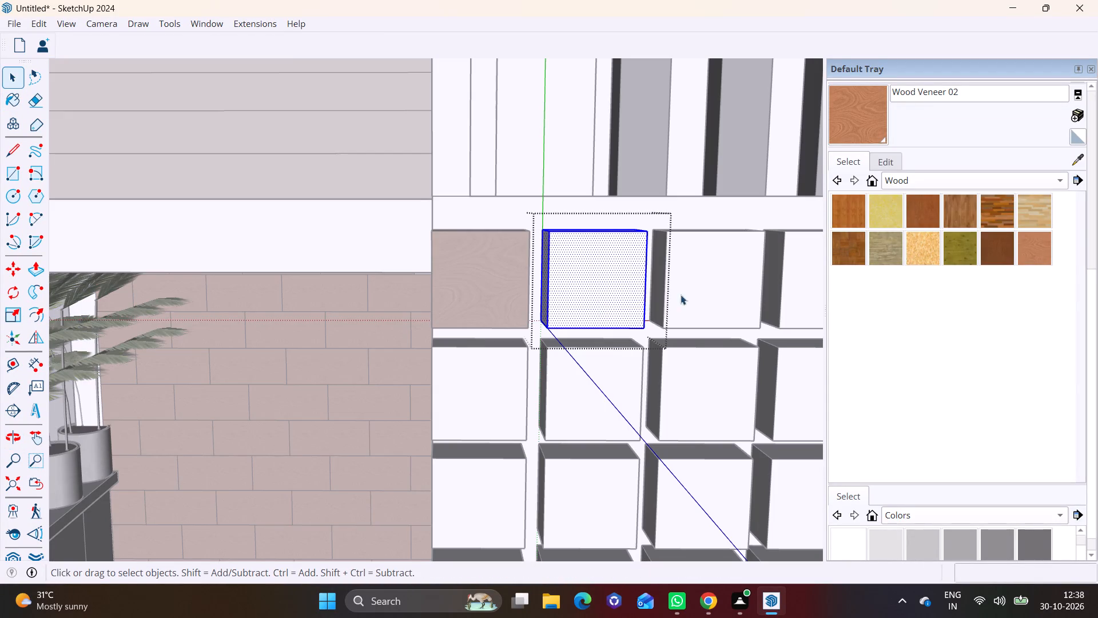
{"action": "left_click", "coordinate": [1051, 242]}
{"action": "left_click", "coordinate": [569, 290]}
{"action": "key", "text": "space"}
{"action": "triple_click", "coordinate": [710, 292]}
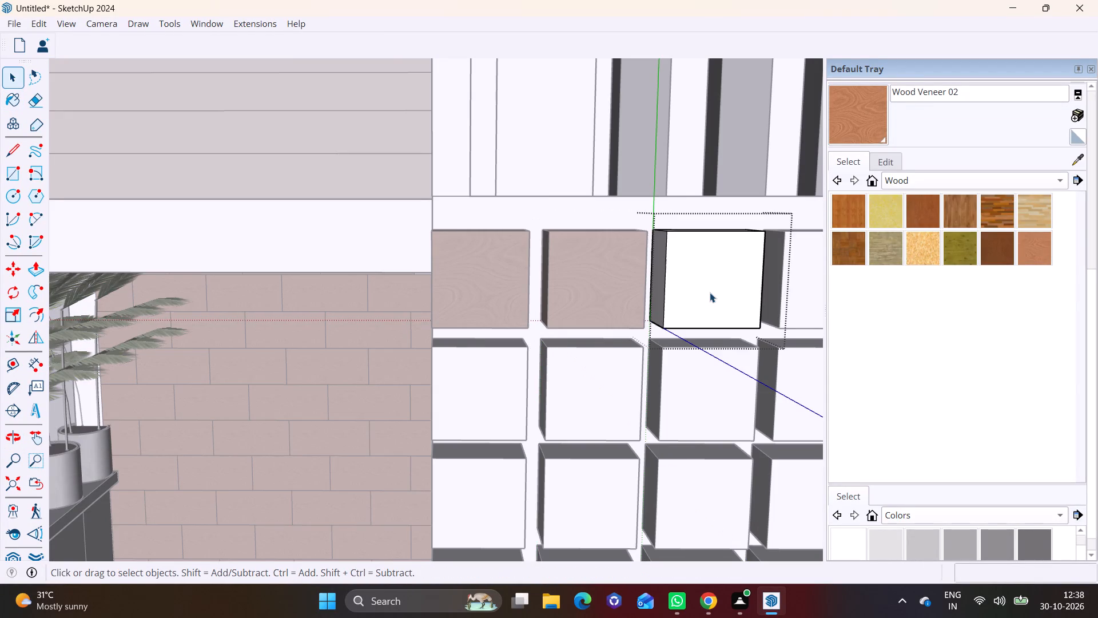
{"action": "left_click", "coordinate": [1039, 252]}
{"action": "left_click", "coordinate": [750, 287]}
Open the third block in the second row and paint all its faces with Wood Veneer 02.
{"action": "double_click", "coordinate": [710, 383]}
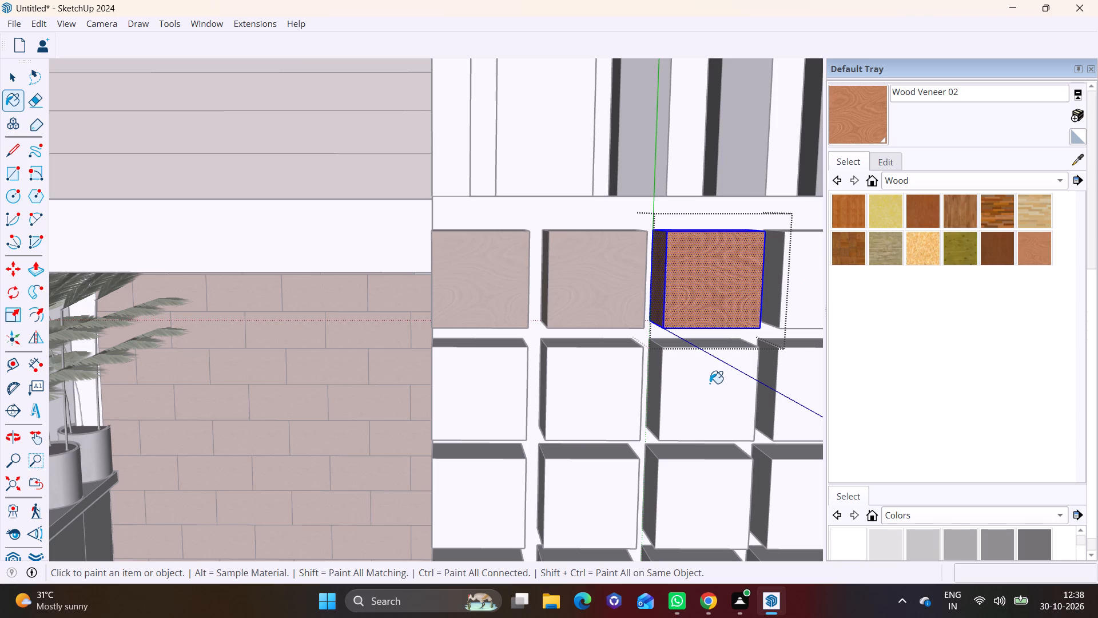
{"action": "key", "text": "space"}
{"action": "triple_click", "coordinate": [710, 383]}
{"action": "left_click", "coordinate": [1035, 243]}
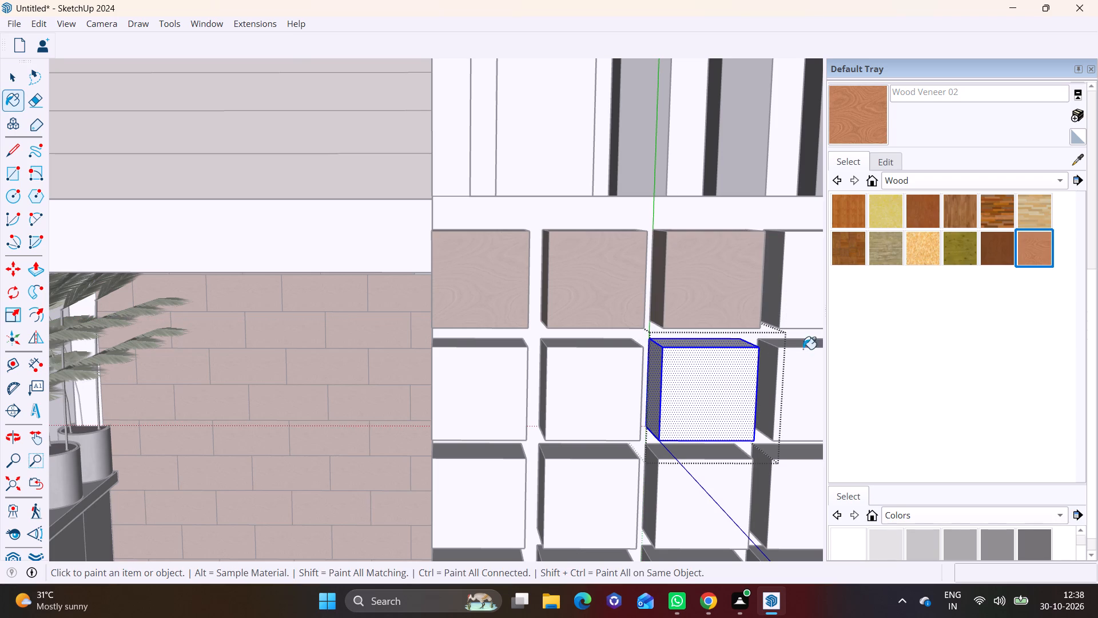
{"action": "left_click", "coordinate": [685, 384]}
Open the second block in the second row and paint all its faces with Wood Veneer 02.
{"action": "key", "text": "space"}
{"action": "triple_click", "coordinate": [574, 390]}
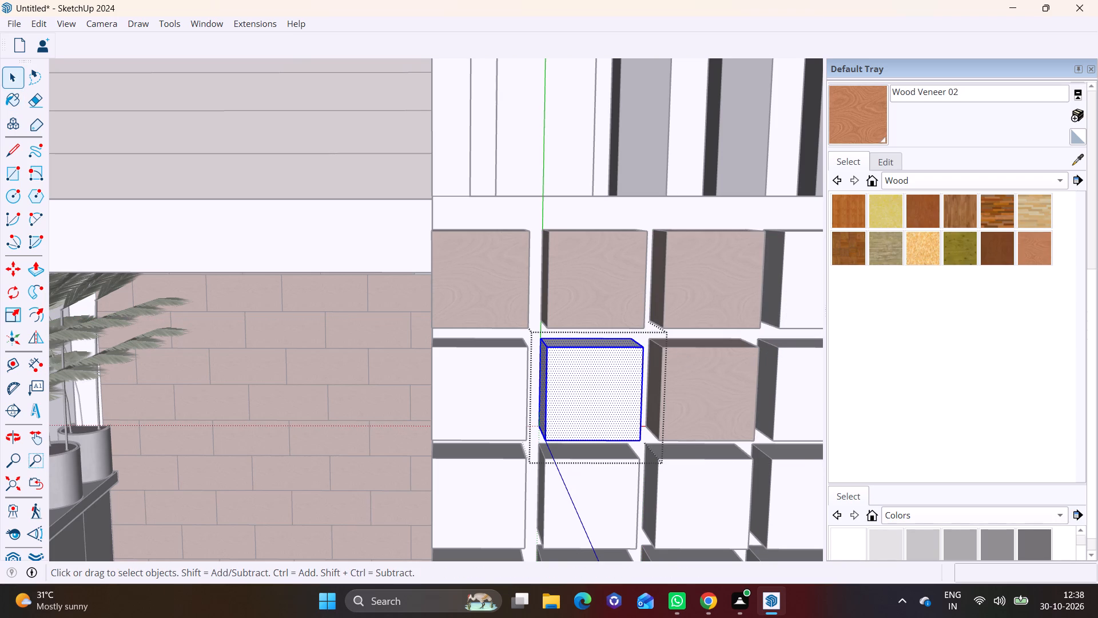
{"action": "left_click_drag", "start_coordinate": [1035, 240], "coordinate": [1021, 247]}
{"action": "left_click", "coordinate": [606, 373]}
{"action": "left_click", "coordinate": [1040, 253]}
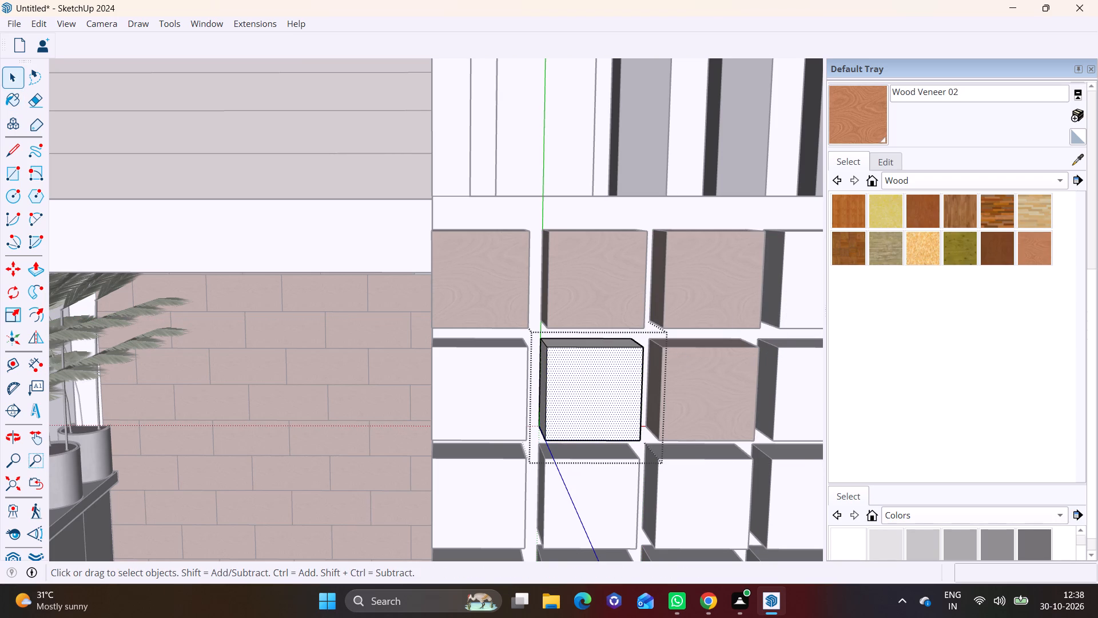
{"action": "left_click", "coordinate": [595, 387]}
{"action": "key", "text": "space"}
{"action": "key", "text": "space"}
{"action": "left_click", "coordinate": [341, 300]}
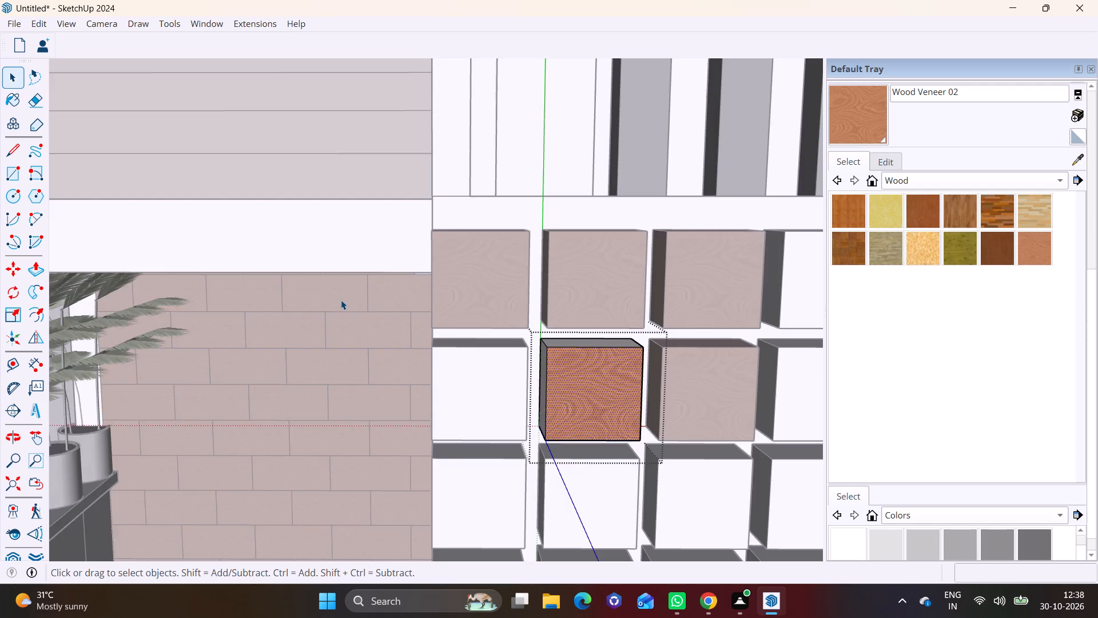
{"action": "scroll", "coordinate": [588, 339], "scroll_direction": "up", "scroll_amount": 1}
{"action": "triple_click", "coordinate": [583, 377]}
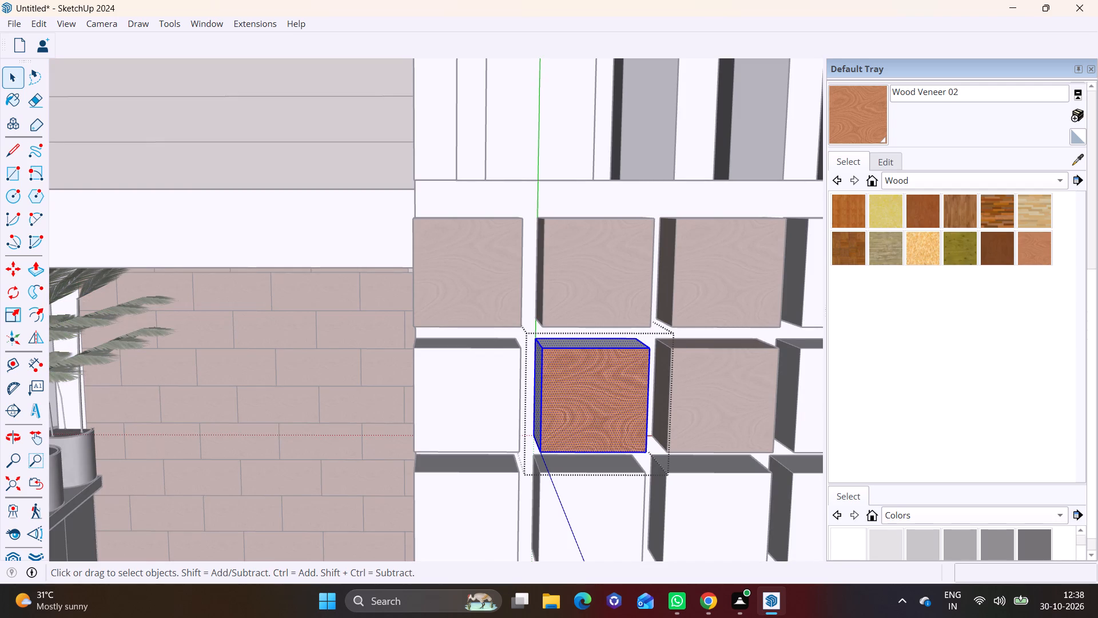
{"action": "left_click", "coordinate": [1031, 253]}
{"action": "left_click", "coordinate": [606, 380]}
Paint all faces of the first block in the second row, beside the brick wall, with Wood Veneer 02.
{"action": "key", "text": "space"}
{"action": "triple_click", "coordinate": [463, 389]}
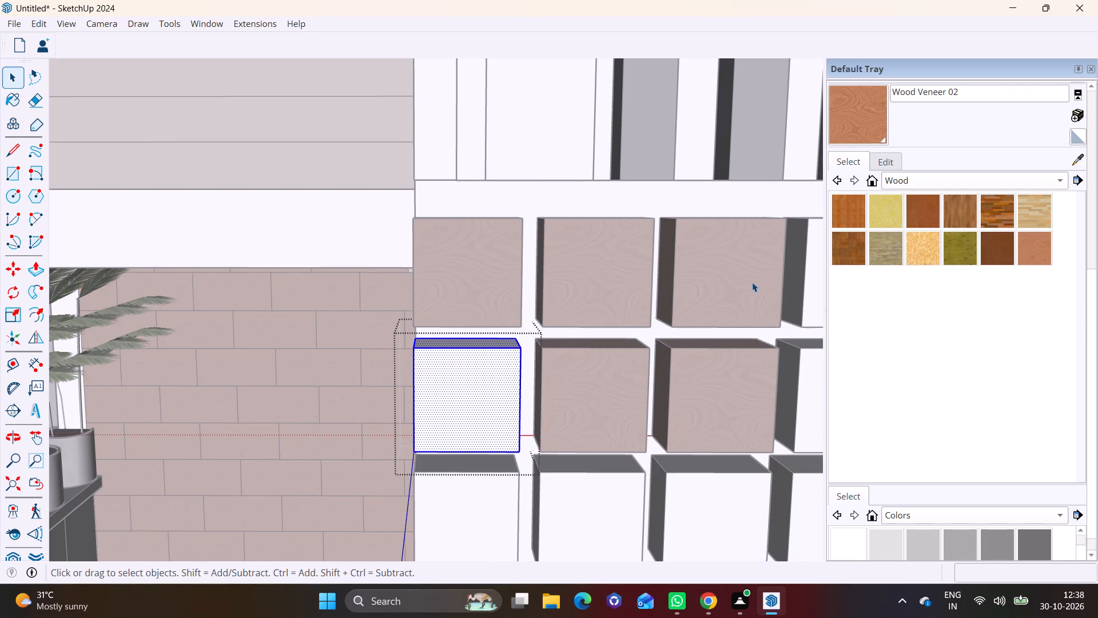
{"action": "left_click", "coordinate": [1027, 243]}
{"action": "left_click", "coordinate": [469, 387]}
Paint all faces of the fourth blocks in the top and second rows with Wood Veneer 02.
{"action": "scroll", "coordinate": [482, 377], "scroll_direction": "down", "scroll_amount": 4}
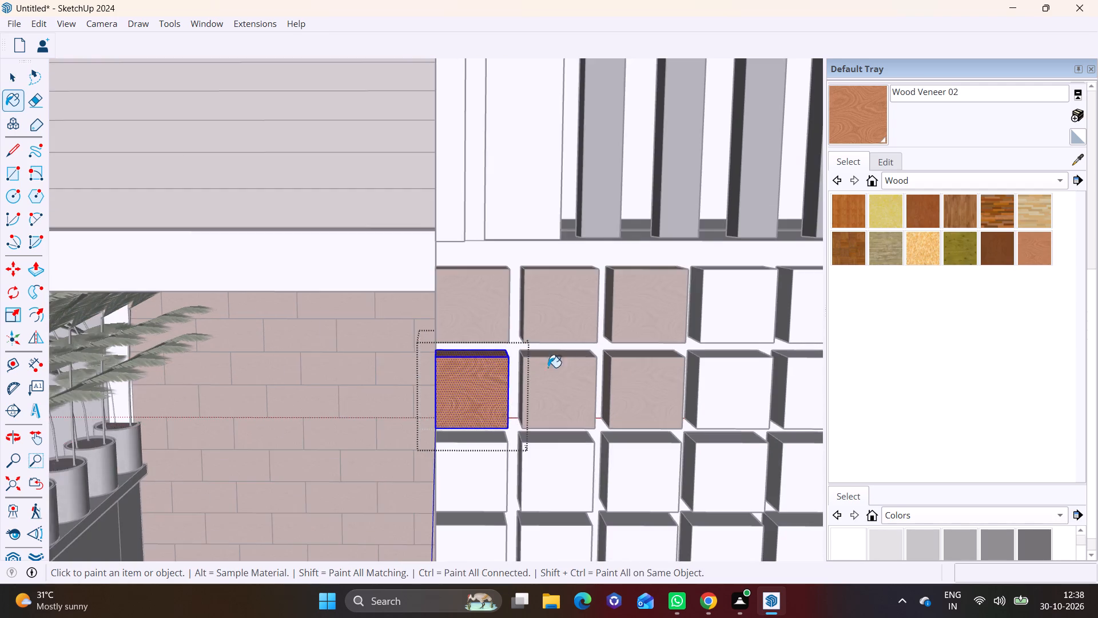
{"action": "middle_click_drag", "start_coordinate": [562, 363], "coordinate": [385, 293], "text": "shift"}
{"action": "key", "text": "space"}
{"action": "triple_click", "coordinate": [551, 245]}
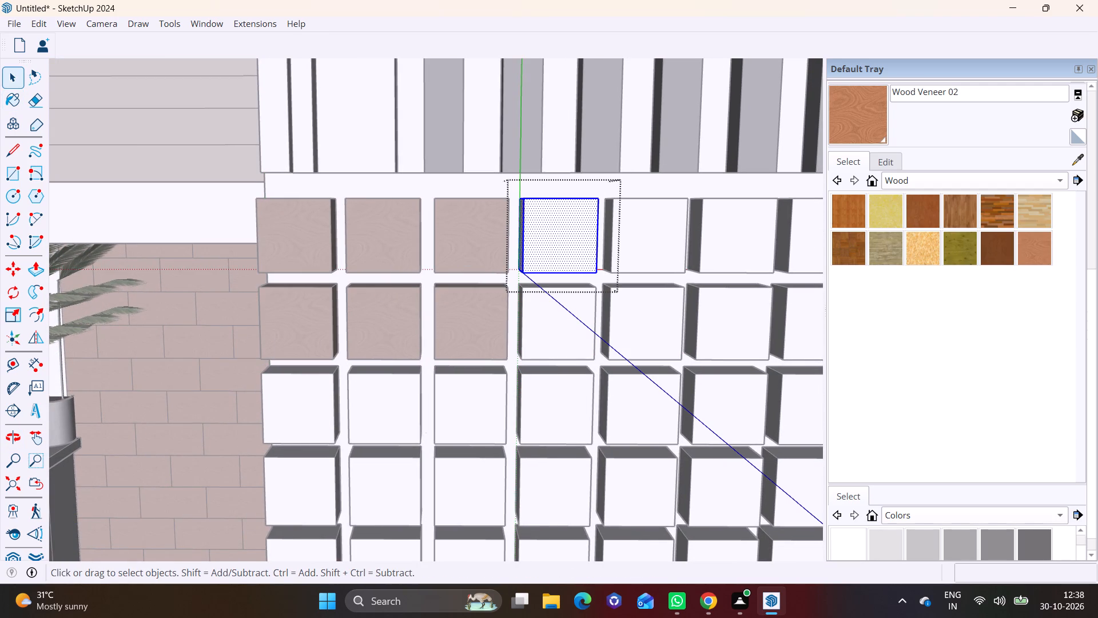
{"action": "left_click", "coordinate": [1021, 251]}
{"action": "left_click", "coordinate": [571, 247]}
{"action": "key", "text": "space"}
{"action": "triple_click", "coordinate": [539, 320]}
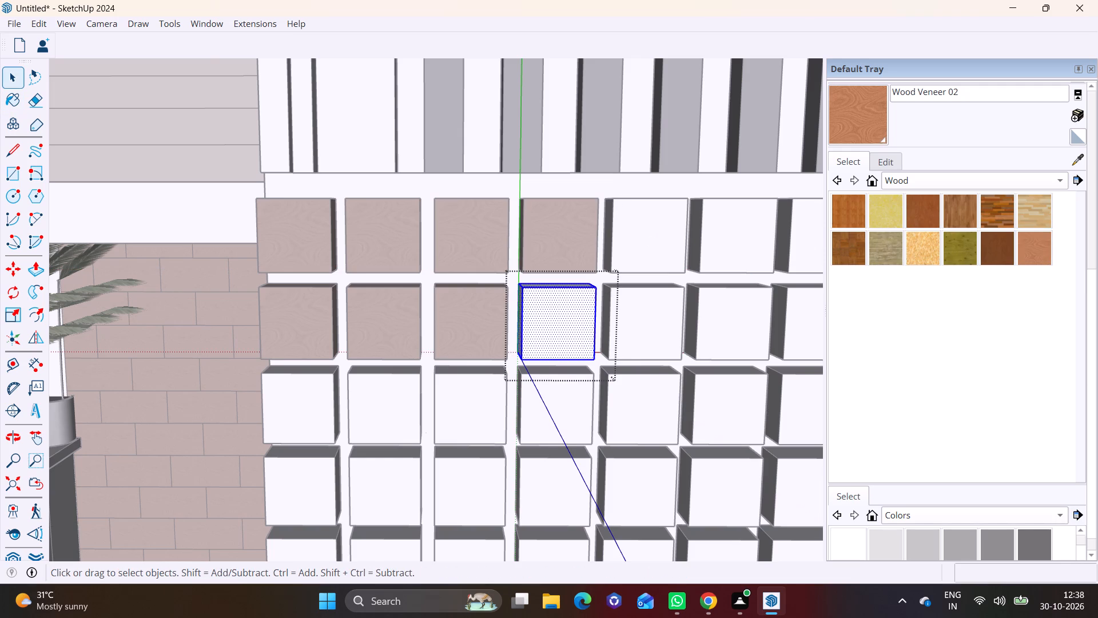
{"action": "left_click", "coordinate": [1035, 240]}
{"action": "left_click", "coordinate": [537, 309]}
Paint all faces of the fifth blocks in the top and second rows with Wood Veneer 02.
{"action": "key", "text": "space"}
{"action": "triple_click", "coordinate": [646, 245]}
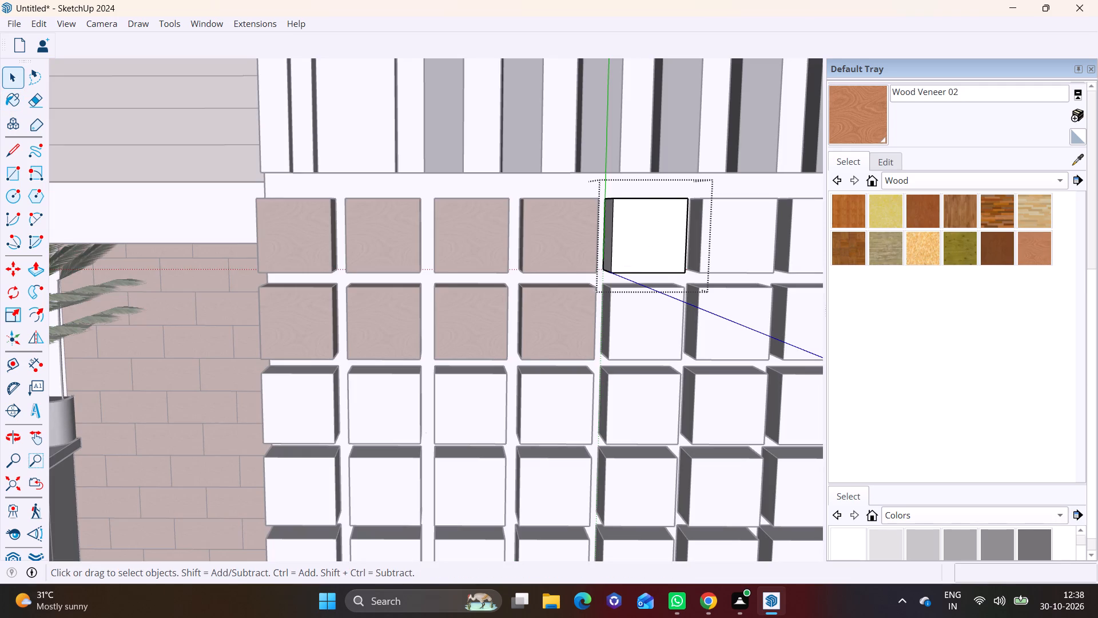
{"action": "left_click", "coordinate": [1029, 259]}
{"action": "left_click", "coordinate": [665, 244]}
{"action": "key", "text": "space"}
{"action": "double_click", "coordinate": [675, 294]}
{"action": "left_click", "coordinate": [670, 296]}
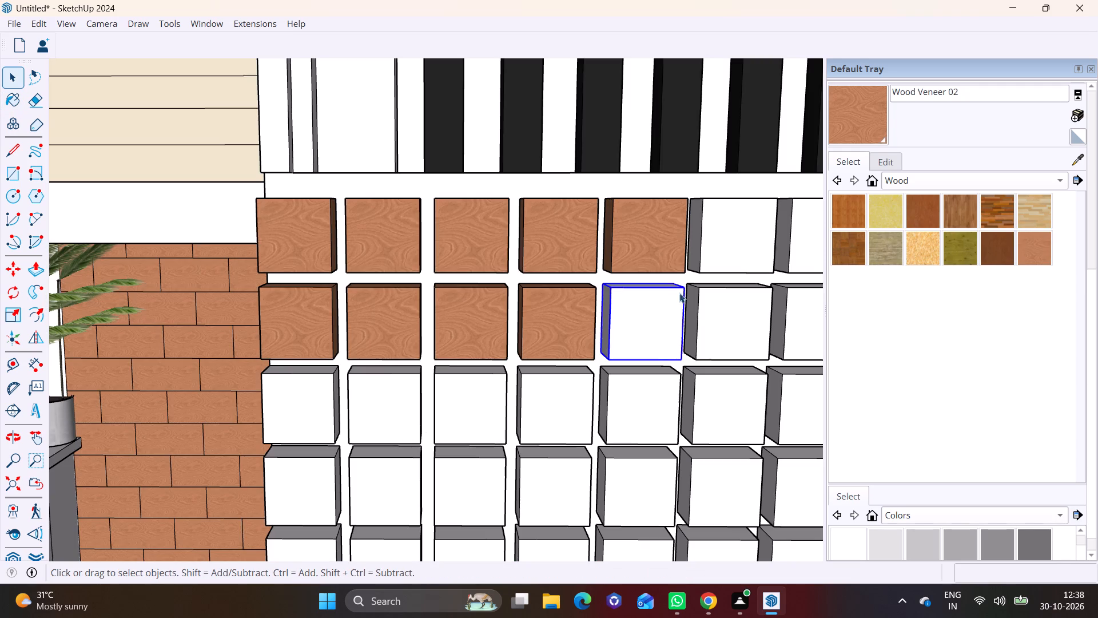
{"action": "double_click", "coordinate": [666, 309]}
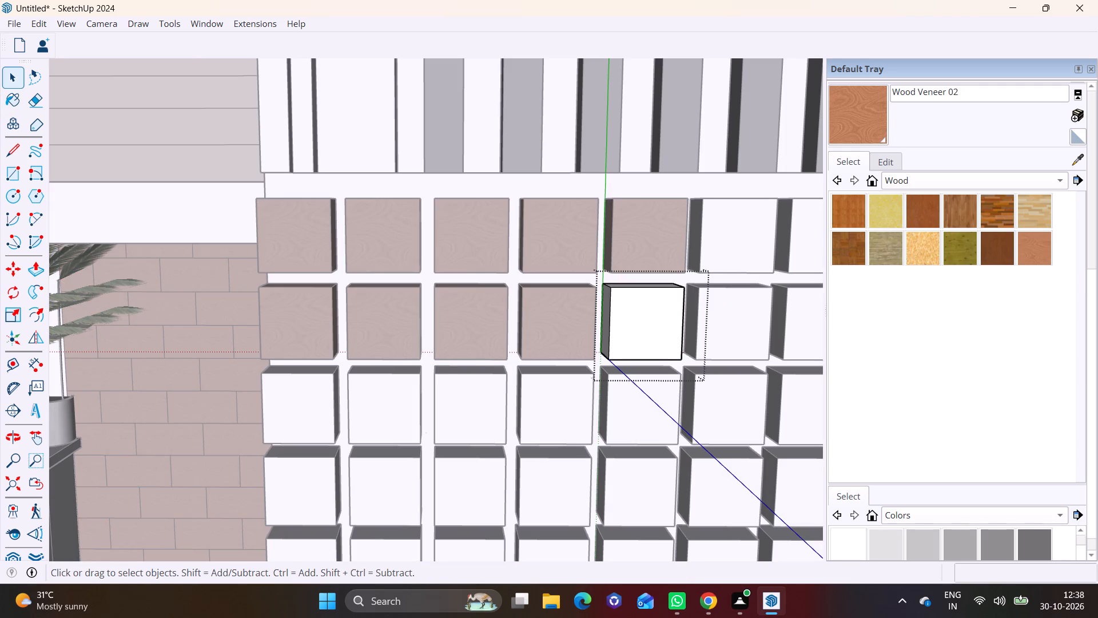
{"action": "left_click", "coordinate": [600, 321]}
{"action": "triple_click", "coordinate": [661, 307]}
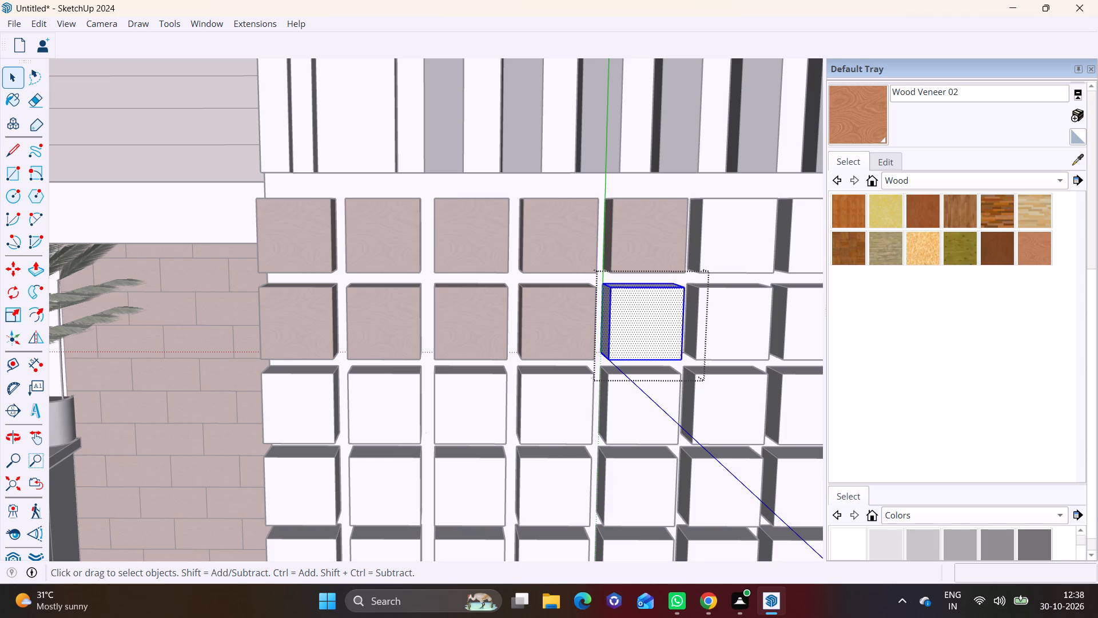
{"action": "left_click", "coordinate": [1041, 241]}
{"action": "left_click", "coordinate": [643, 331]}
Open the sixth block in the top row and paint all its faces with Wood Veneer 02.
{"action": "key", "text": "space"}
{"action": "triple_click", "coordinate": [730, 252]}
{"action": "left_click", "coordinate": [1050, 250]}
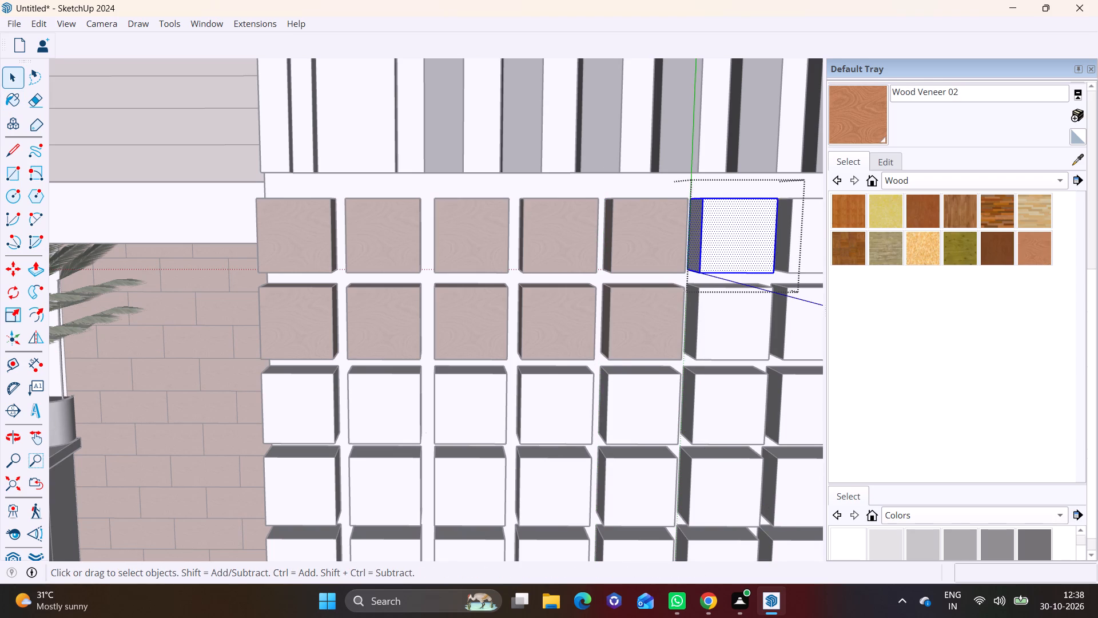
{"action": "left_click", "coordinate": [751, 247]}
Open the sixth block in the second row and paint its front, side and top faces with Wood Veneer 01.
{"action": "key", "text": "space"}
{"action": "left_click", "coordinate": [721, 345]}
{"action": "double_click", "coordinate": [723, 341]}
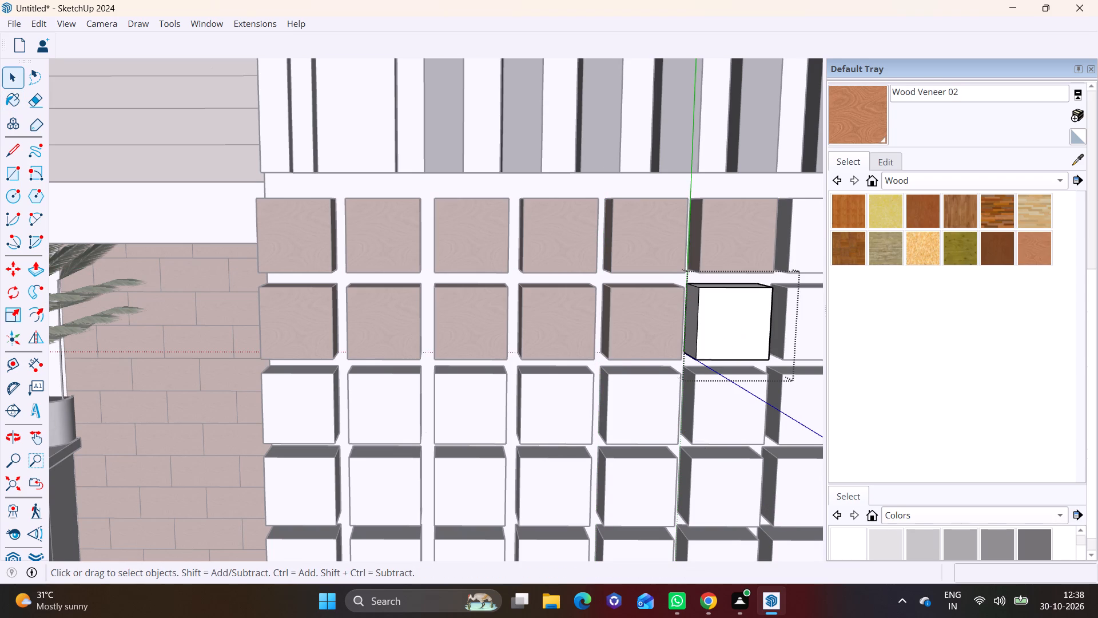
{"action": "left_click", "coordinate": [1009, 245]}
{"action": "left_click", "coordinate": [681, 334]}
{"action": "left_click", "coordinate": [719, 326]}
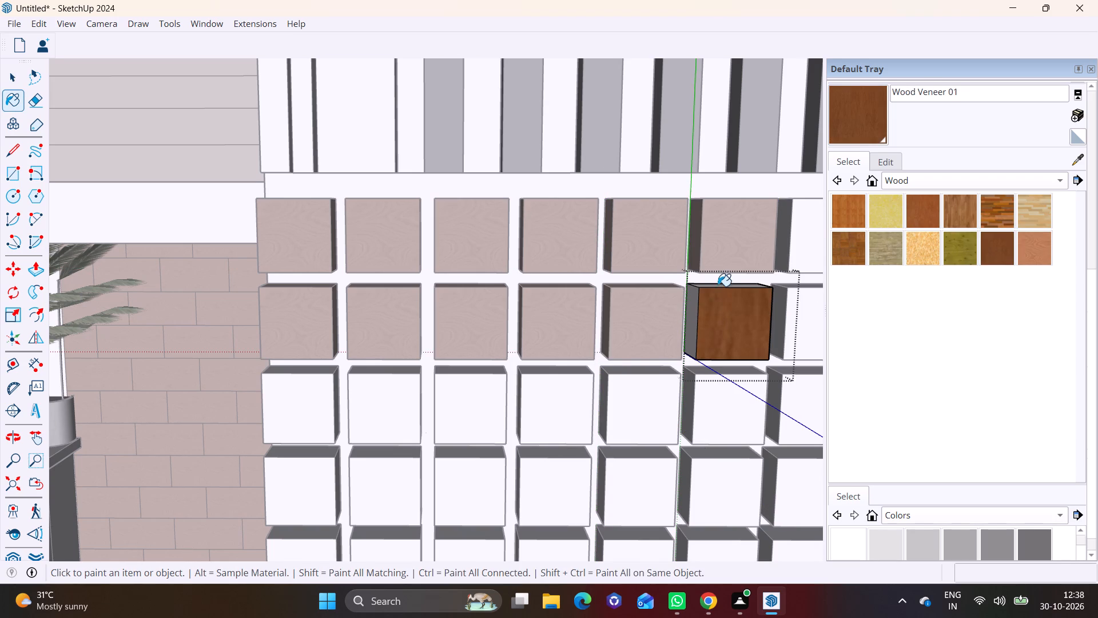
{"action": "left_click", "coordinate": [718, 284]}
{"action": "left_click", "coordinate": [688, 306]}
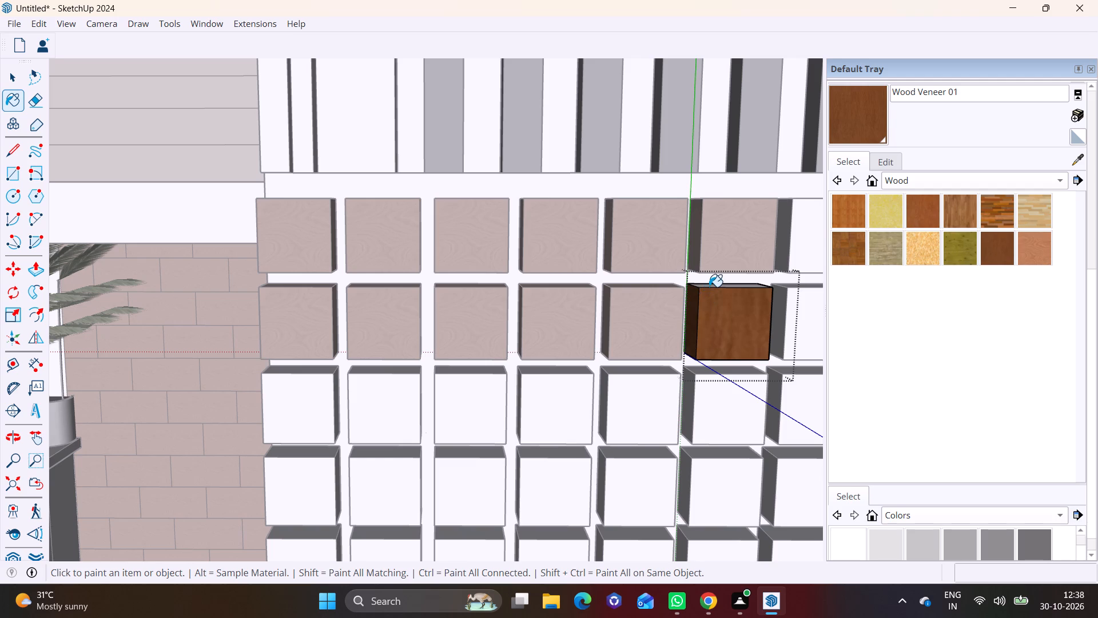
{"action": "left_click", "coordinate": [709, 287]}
Select all faces of the sixth block in the second row and repaint them with Wood Veneer 02.
{"action": "key", "text": "space"}
{"action": "triple_click", "coordinate": [720, 317]}
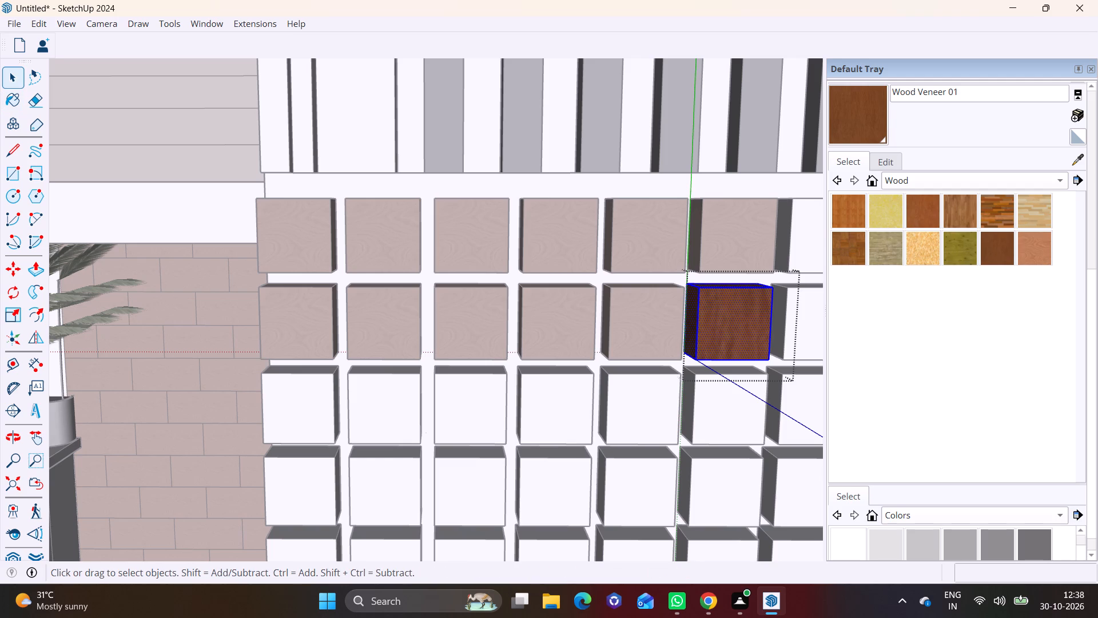
{"action": "left_click", "coordinate": [1039, 244]}
{"action": "left_click", "coordinate": [734, 320]}
Paint all faces of the seventh blocks at the end of the top and second rows with Wood Veneer 02.
{"action": "scroll", "coordinate": [725, 319], "scroll_direction": "down", "scroll_amount": 2}
{"action": "middle_click_drag", "start_coordinate": [725, 319], "coordinate": [461, 319], "text": "shift"}
{"action": "key", "text": "space"}
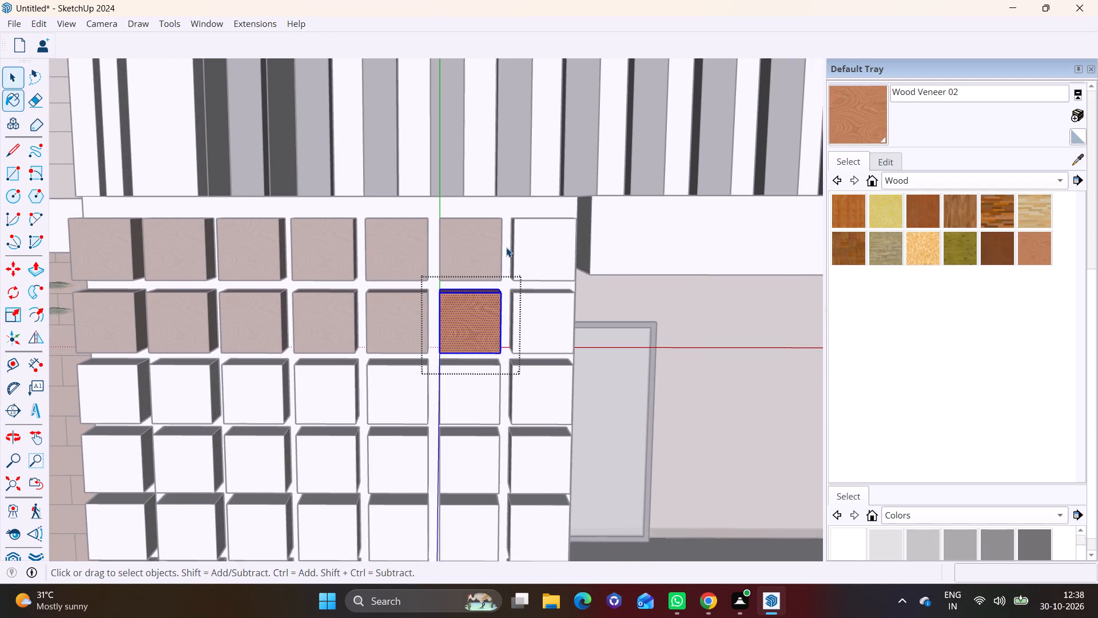
{"action": "triple_click", "coordinate": [534, 247]}
{"action": "left_click", "coordinate": [1031, 243]}
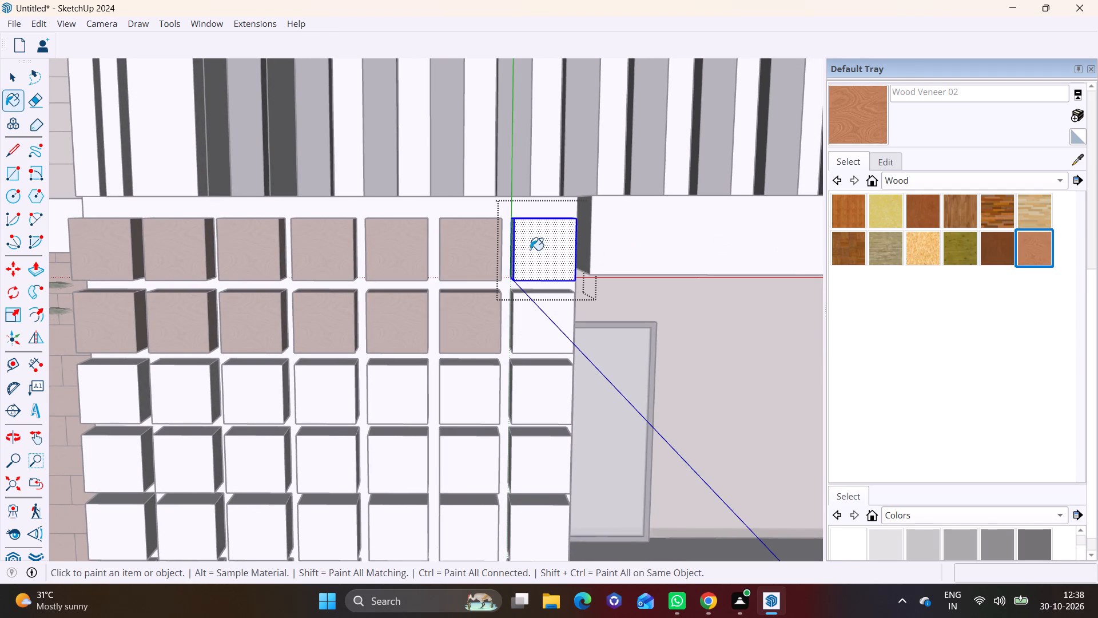
{"action": "left_click", "coordinate": [530, 250]}
{"action": "key", "text": "space"}
{"action": "triple_click", "coordinate": [566, 303]}
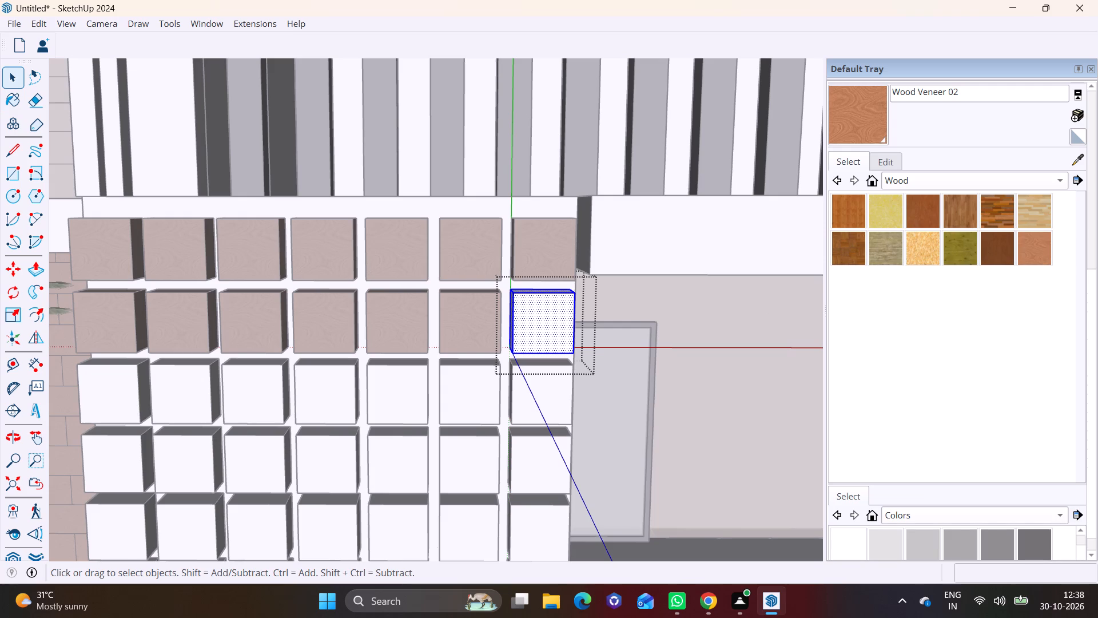
{"action": "left_click", "coordinate": [1039, 259]}
{"action": "left_click", "coordinate": [544, 343]}
Paint all faces of the seventh and sixth blocks in the third row with Wood Veneer 02.
{"action": "key", "text": "space"}
{"action": "triple_click", "coordinate": [555, 396]}
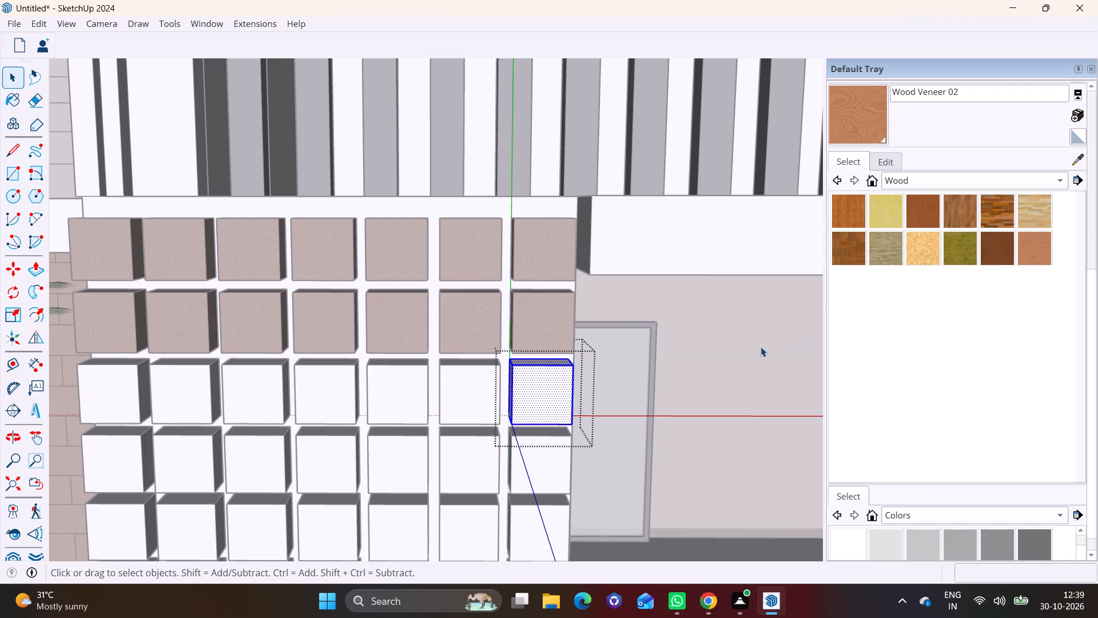
{"action": "left_click", "coordinate": [1057, 243]}
{"action": "left_click", "coordinate": [1032, 244]}
{"action": "left_click", "coordinate": [531, 405]}
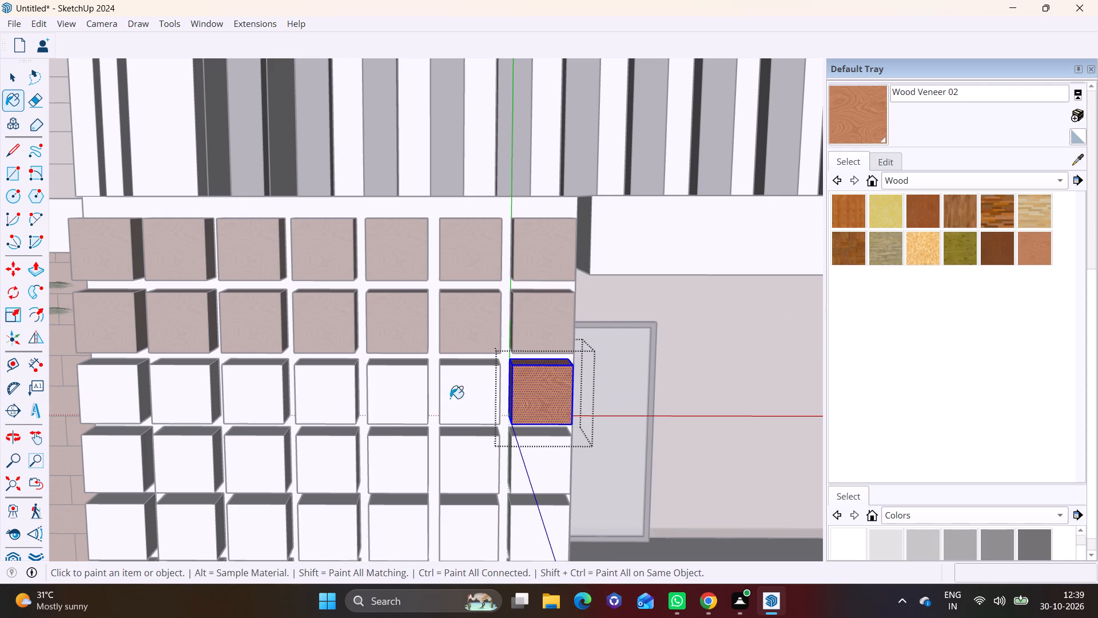
{"action": "key", "text": "space"}
{"action": "triple_click", "coordinate": [450, 398]}
{"action": "left_click", "coordinate": [1025, 249]}
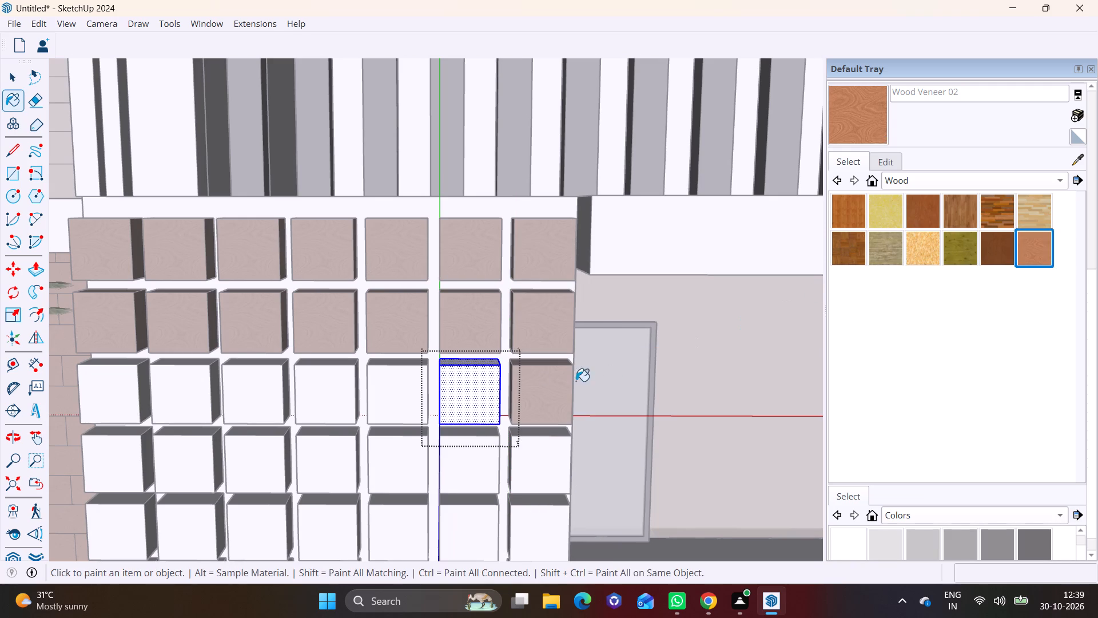
{"action": "left_click", "coordinate": [482, 387]}
Paint all faces of the fifth and fourth blocks in the third row with Wood Veneer 02.
{"action": "key", "text": "space"}
{"action": "double_click", "coordinate": [405, 388]}
{"action": "left_click_drag", "start_coordinate": [405, 388], "coordinate": [400, 388]}
{"action": "left_click", "coordinate": [1046, 257]}
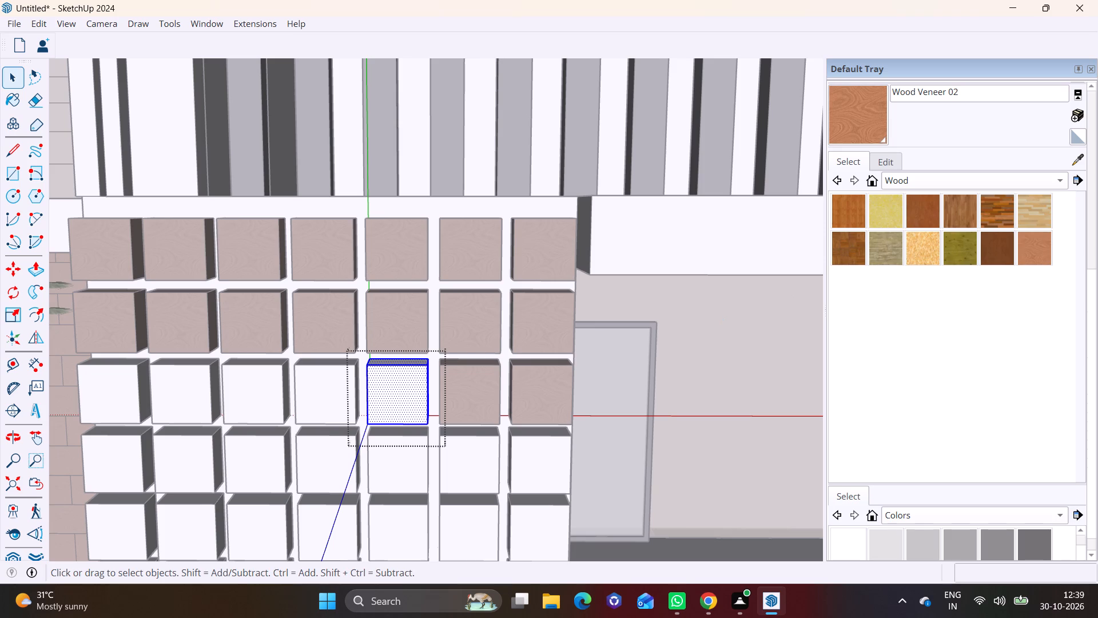
{"action": "left_click", "coordinate": [396, 394]}
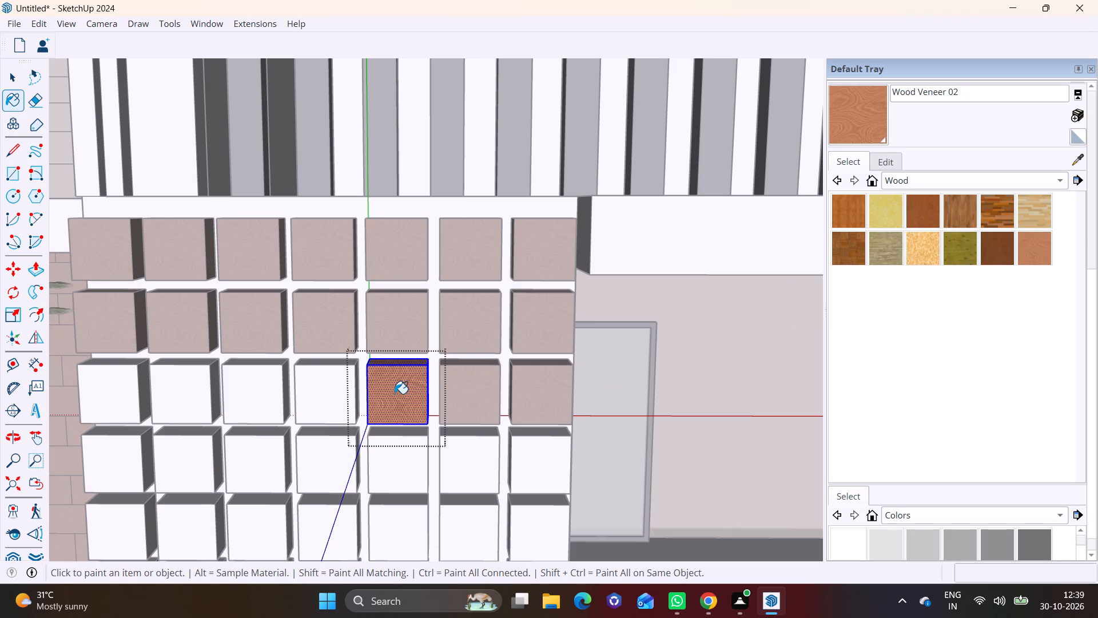
{"action": "key", "text": "space"}
{"action": "triple_click", "coordinate": [315, 396]}
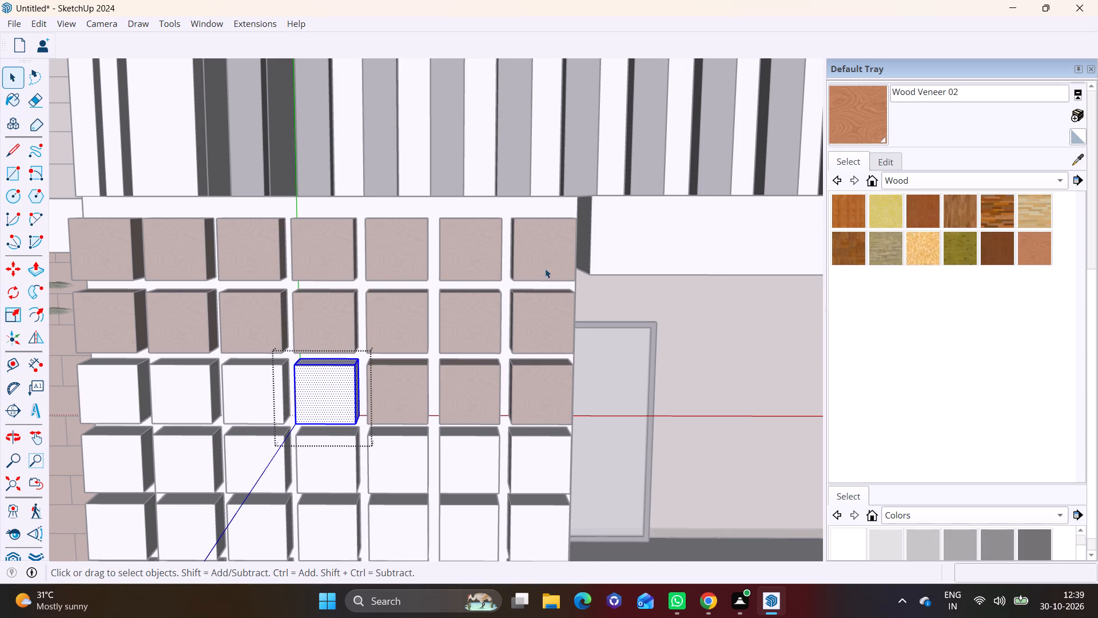
{"action": "left_click", "coordinate": [1041, 245]}
{"action": "left_click", "coordinate": [347, 386]}
Paint all faces of the third and second blocks in the third row with Wood Veneer 02.
{"action": "middle_click_drag", "start_coordinate": [347, 386], "coordinate": [414, 235], "text": "shift"}
{"action": "key", "text": "space"}
{"action": "triple_click", "coordinate": [335, 253]}
{"action": "left_click", "coordinate": [1047, 249]}
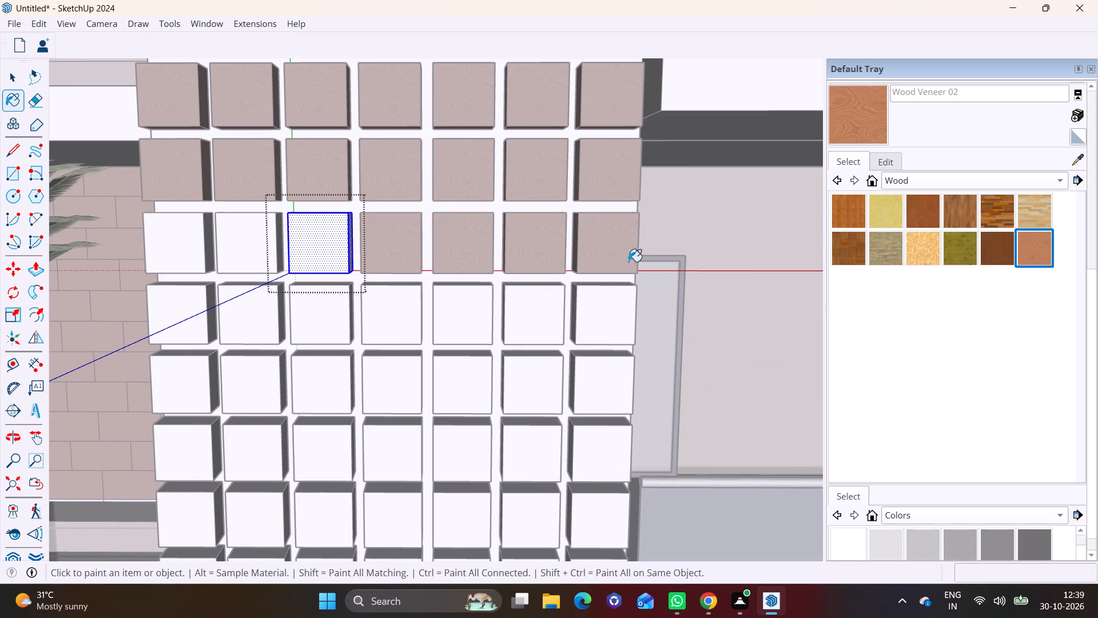
{"action": "left_click", "coordinate": [316, 251]}
{"action": "key", "text": "space"}
{"action": "triple_click", "coordinate": [237, 256]}
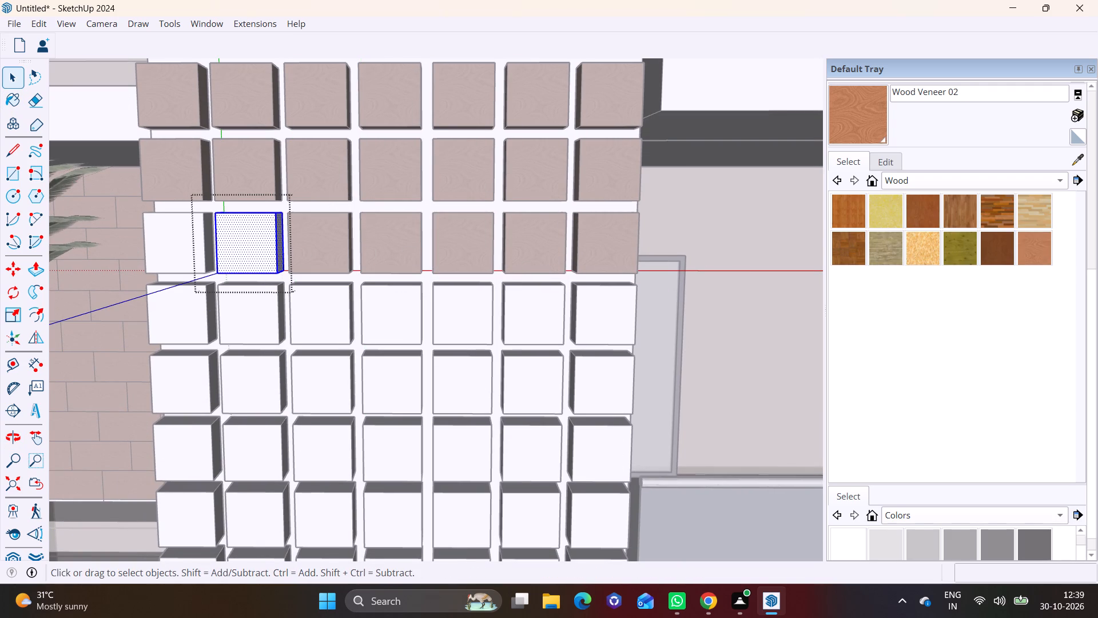
{"action": "left_click", "coordinate": [1037, 253]}
{"action": "left_click", "coordinate": [271, 248]}
Paint all faces of the first block in the third row, beside the brick wall, with Wood Veneer 02.
{"action": "key", "text": "space"}
{"action": "triple_click", "coordinate": [175, 246]}
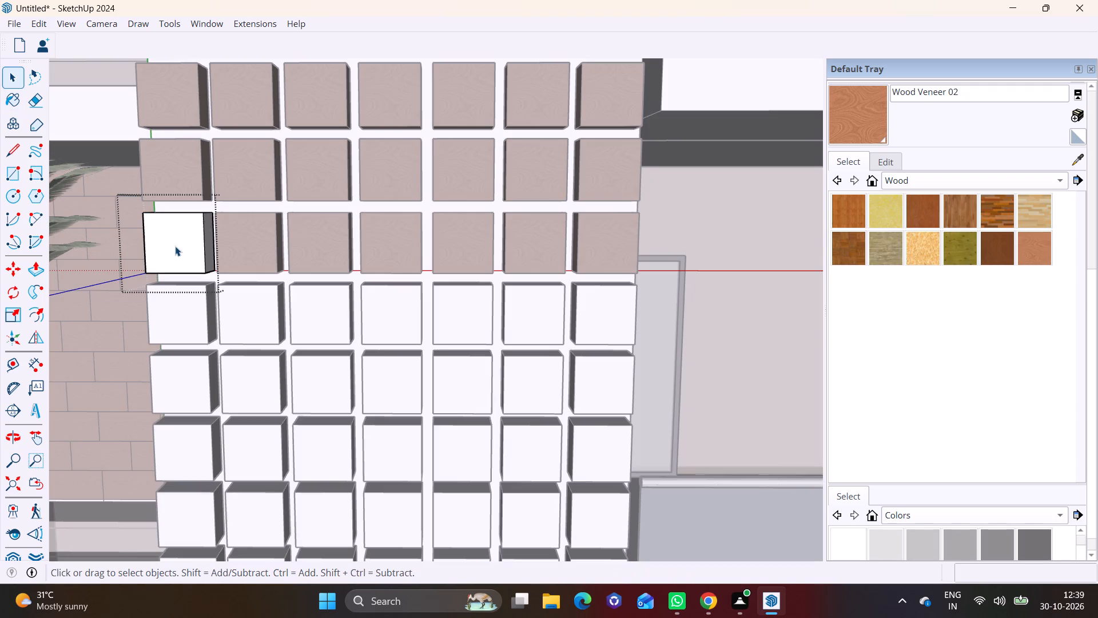
{"action": "left_click", "coordinate": [1021, 242]}
{"action": "left_click", "coordinate": [159, 240]}
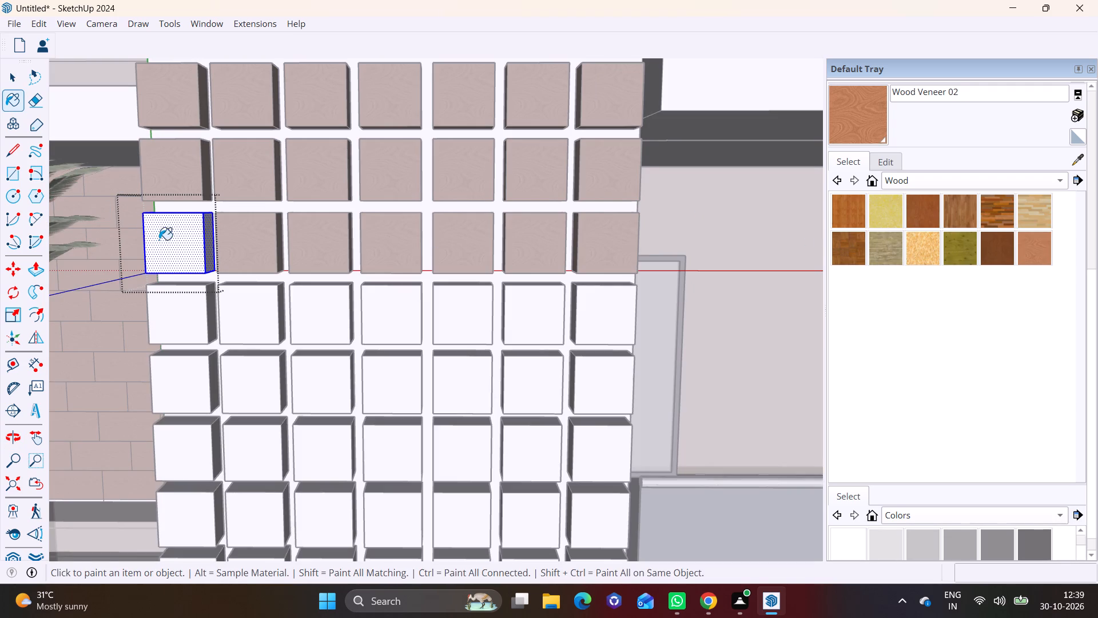
Paint all faces of the first and second blocks in the fourth row with Wood Veneer 02.
{"action": "key", "text": "space"}
{"action": "triple_click", "coordinate": [178, 309]}
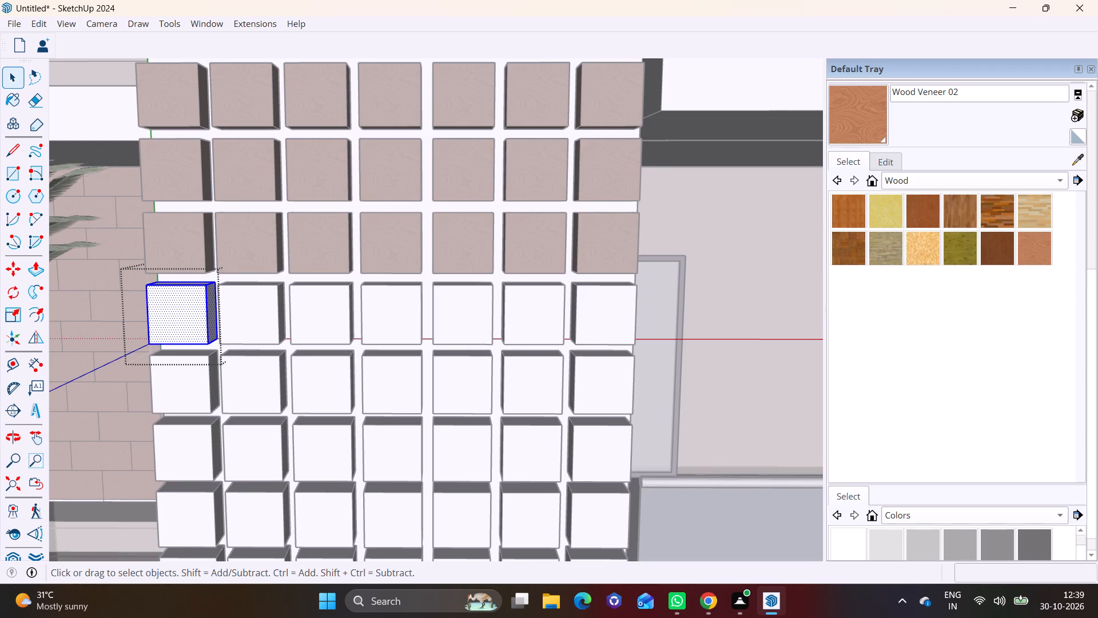
{"action": "left_click", "coordinate": [1024, 252]}
{"action": "left_click", "coordinate": [182, 302]}
{"action": "key", "text": "space"}
{"action": "triple_click", "coordinate": [249, 303]}
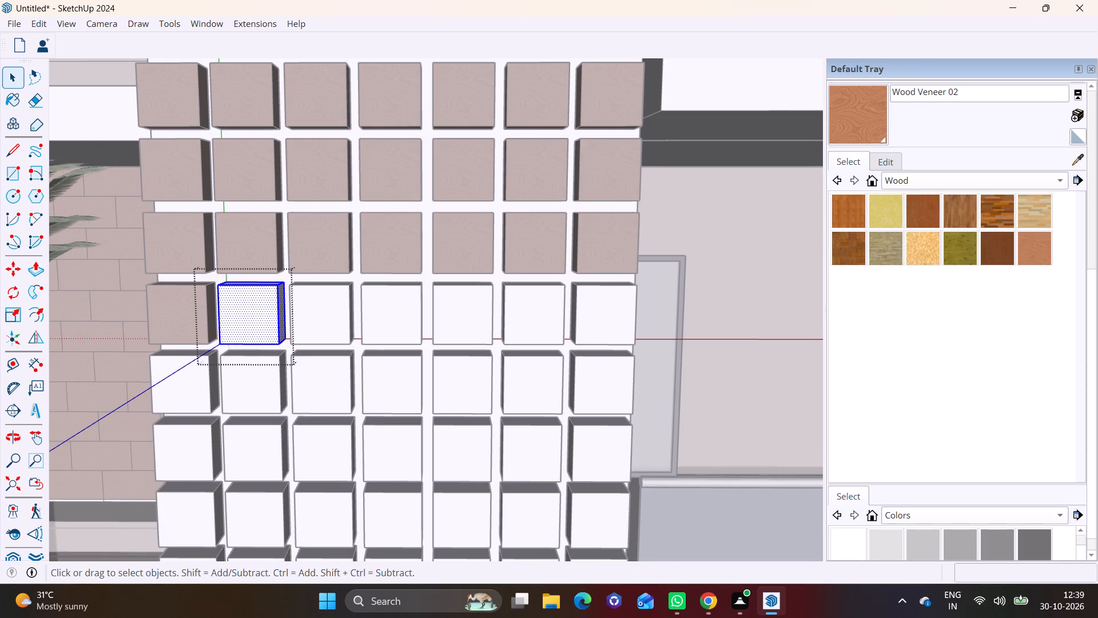
{"action": "left_click", "coordinate": [1031, 245]}
{"action": "left_click", "coordinate": [241, 304]}
Paint all faces of the third and fourth blocks in the fourth row with Wood Veneer 02.
{"action": "key", "text": "space"}
{"action": "triple_click", "coordinate": [320, 304]}
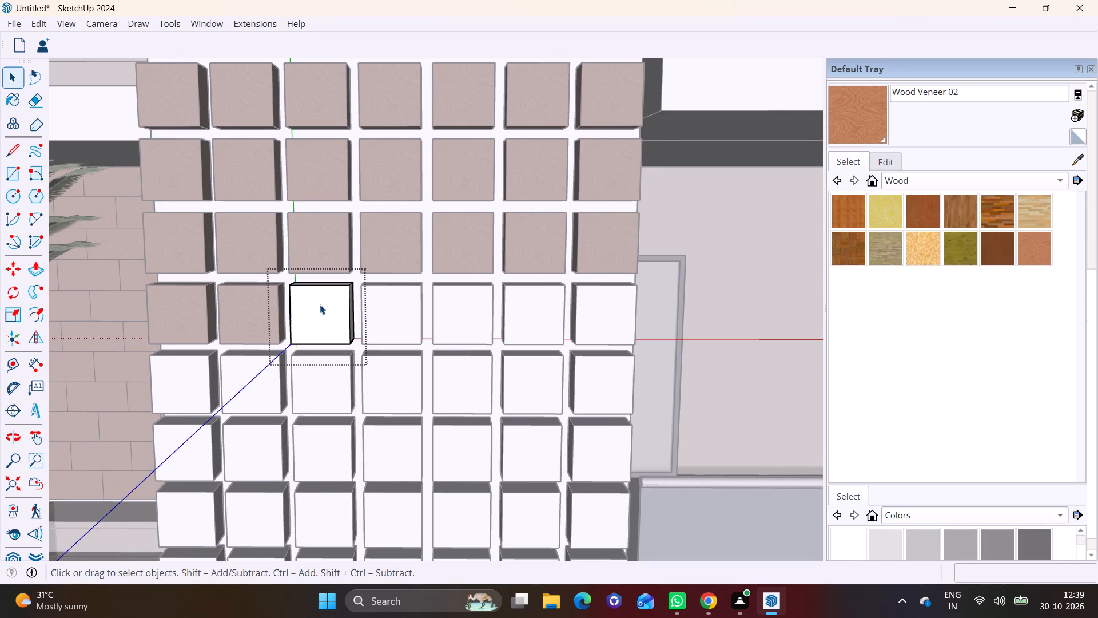
{"action": "left_click", "coordinate": [1029, 247]}
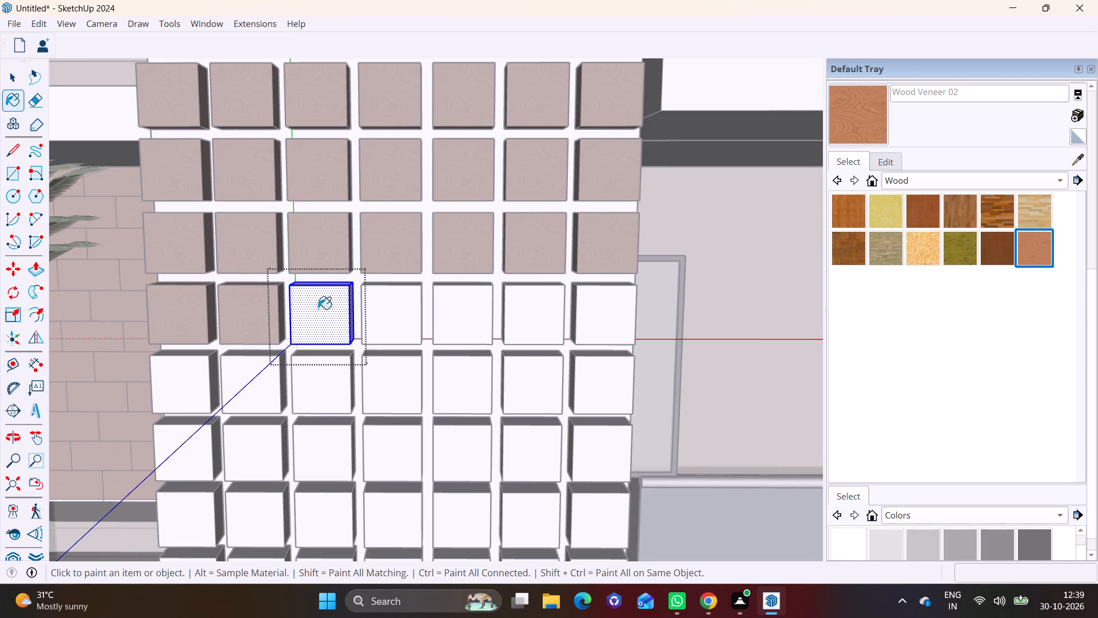
{"action": "left_click", "coordinate": [317, 308]}
{"action": "key", "text": "space"}
{"action": "left_click", "coordinate": [378, 305]}
{"action": "double_click", "coordinate": [381, 305]}
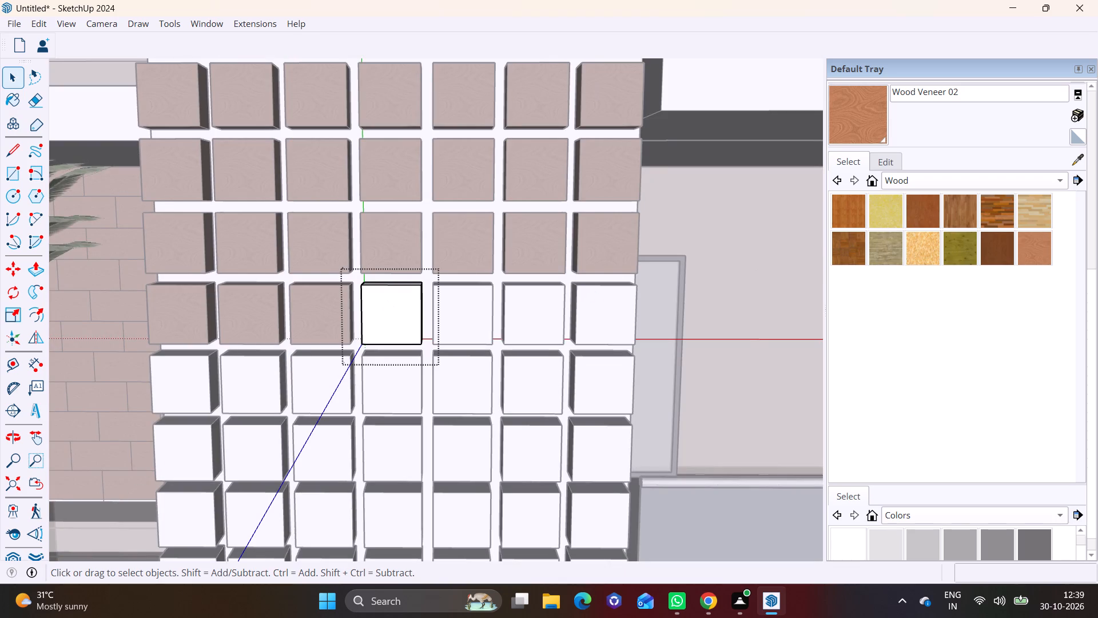
{"action": "double_click", "coordinate": [420, 306]}
{"action": "left_click", "coordinate": [407, 303]}
{"action": "left_click", "coordinate": [404, 302]}
{"action": "double_click", "coordinate": [384, 300]}
{"action": "left_click", "coordinate": [703, 251]}
{"action": "triple_click", "coordinate": [402, 310]}
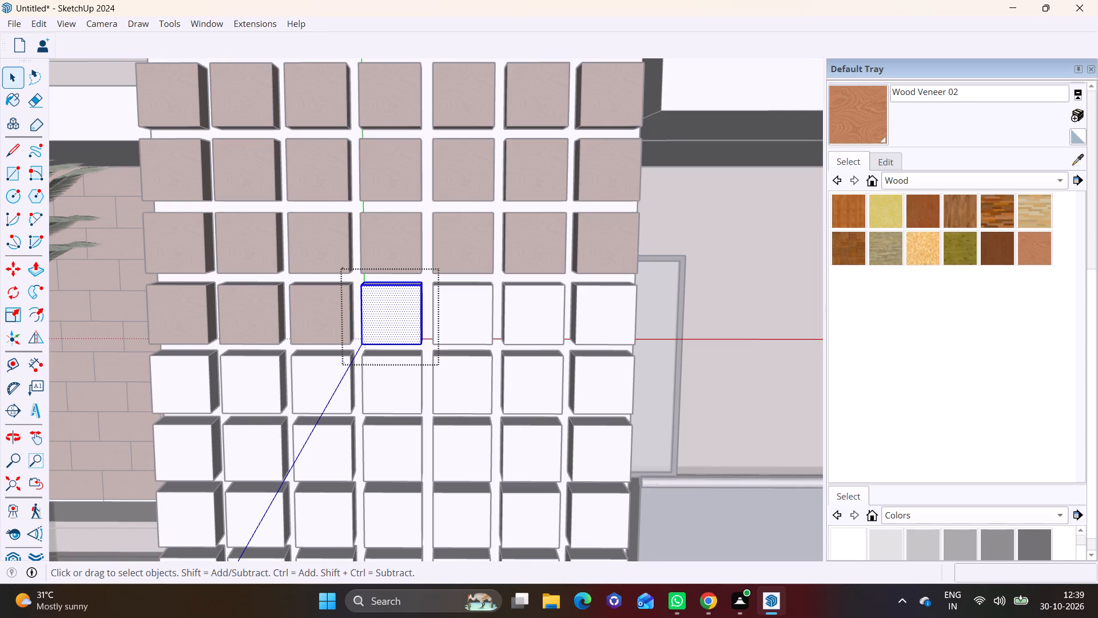
{"action": "left_click", "coordinate": [1032, 262]}
{"action": "left_click", "coordinate": [408, 307]}
Paint all faces of the fifth and sixth blocks in the fourth row with Wood Veneer 02.
{"action": "key", "text": "space"}
{"action": "triple_click", "coordinate": [484, 318]}
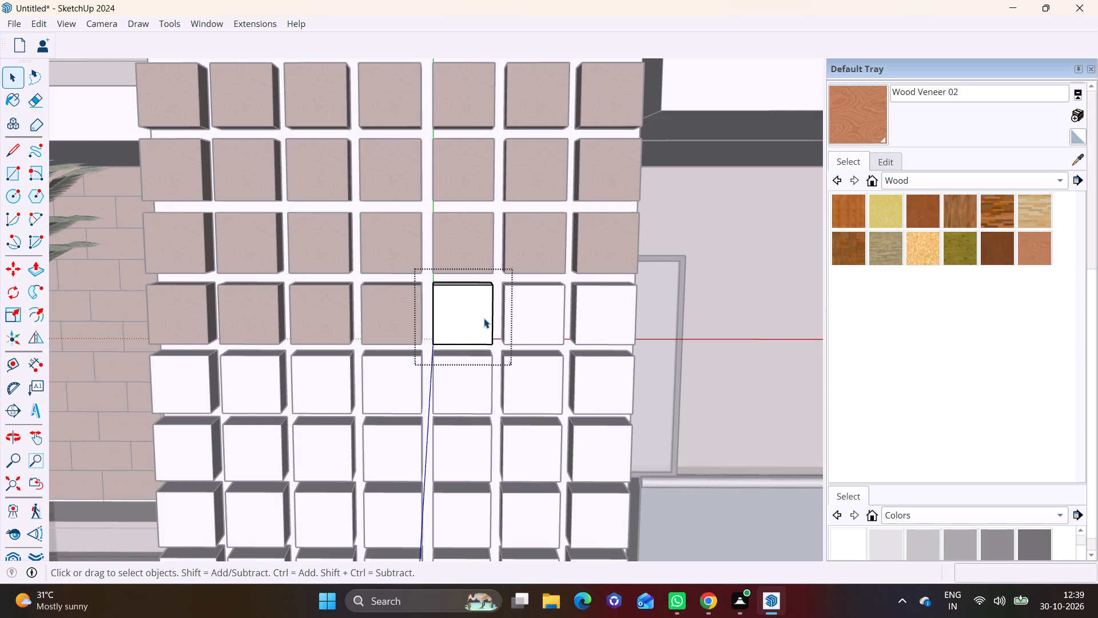
{"action": "left_click", "coordinate": [1048, 255]}
{"action": "left_click", "coordinate": [459, 312]}
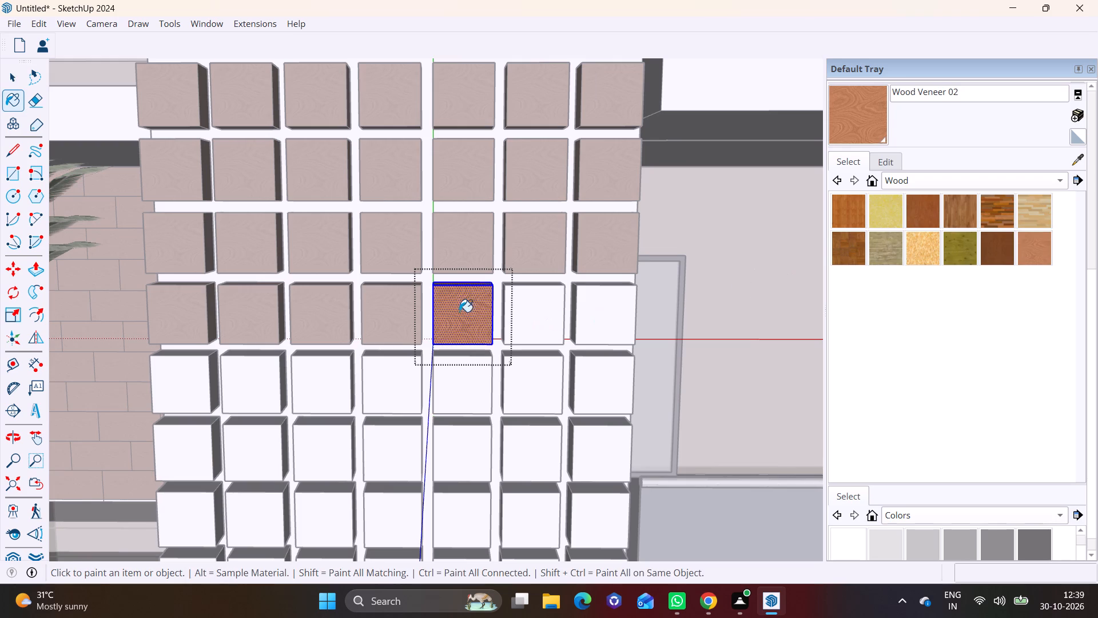
{"action": "key", "text": "space"}
{"action": "left_click", "coordinate": [564, 327]}
{"action": "left_click", "coordinate": [559, 324]}
{"action": "left_click", "coordinate": [544, 318]}
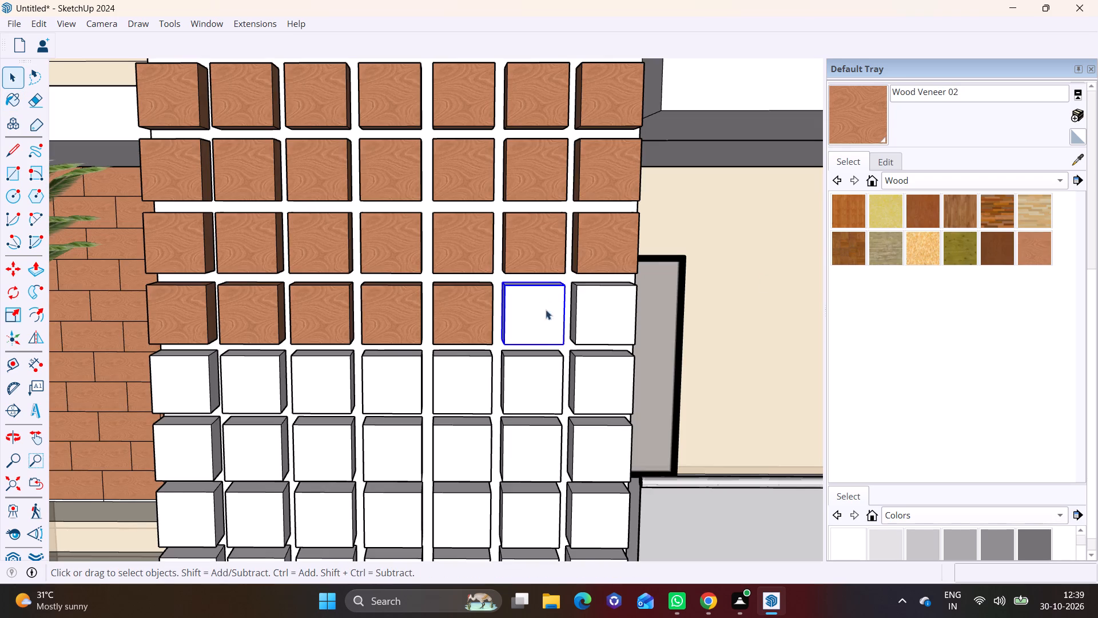
{"action": "triple_click", "coordinate": [557, 306]}
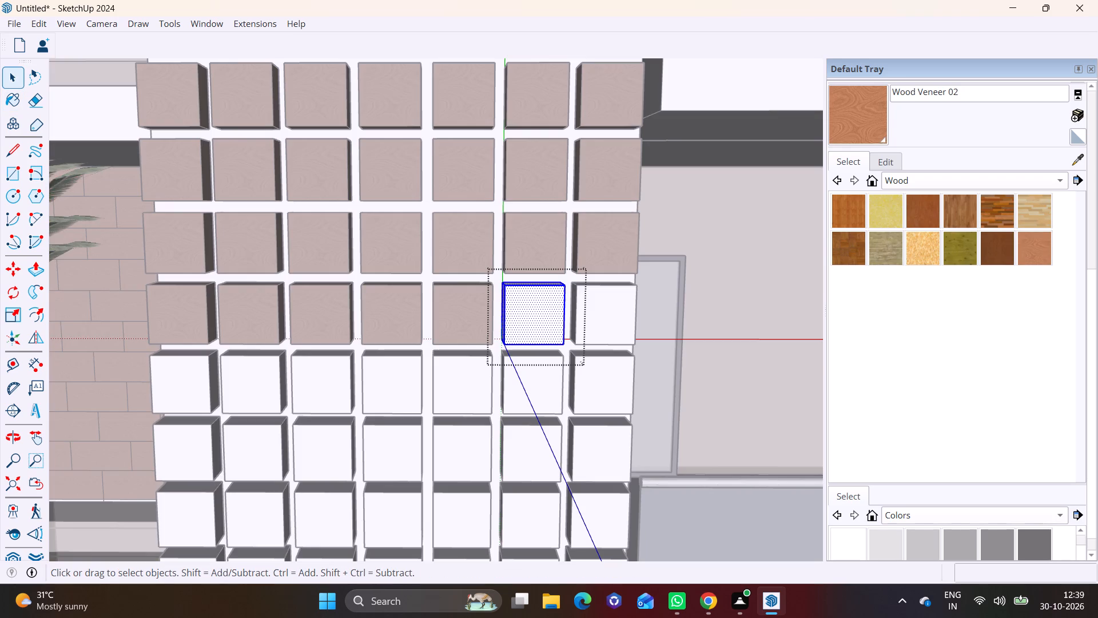
{"action": "left_click", "coordinate": [1028, 247]}
{"action": "left_click", "coordinate": [539, 312]}
Paint all faces of the seventh block in the fourth row, nearest the balcony, with Wood Veneer 02.
{"action": "key", "text": "space"}
{"action": "triple_click", "coordinate": [612, 316]}
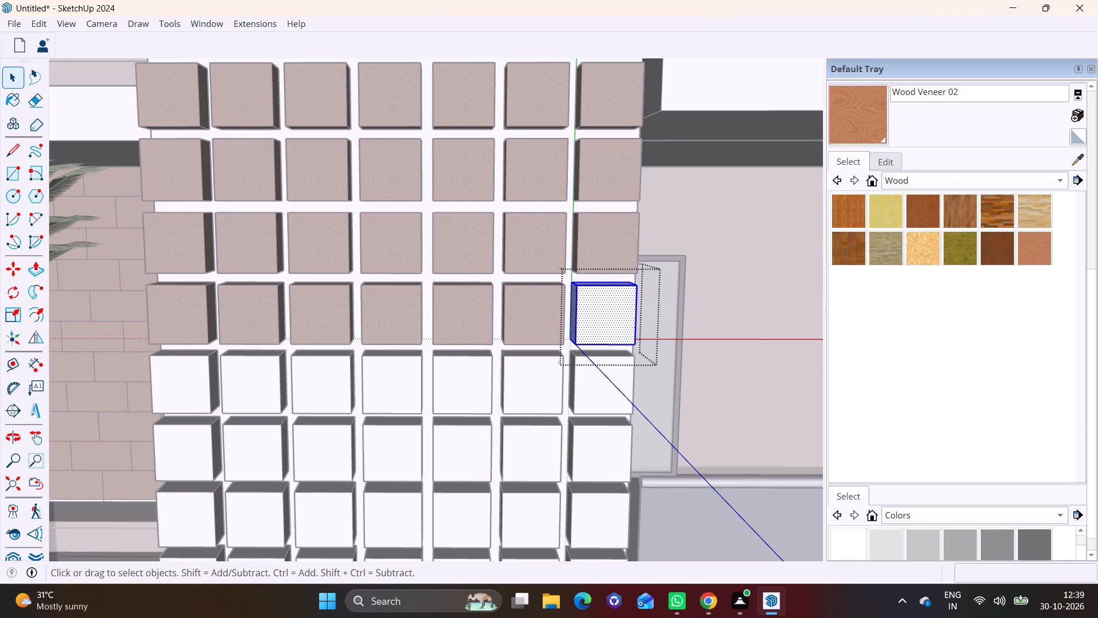
{"action": "left_click", "coordinate": [1044, 261]}
{"action": "left_click", "coordinate": [595, 320]}
{"action": "key", "text": "space"}
{"action": "left_click", "coordinate": [712, 295]}
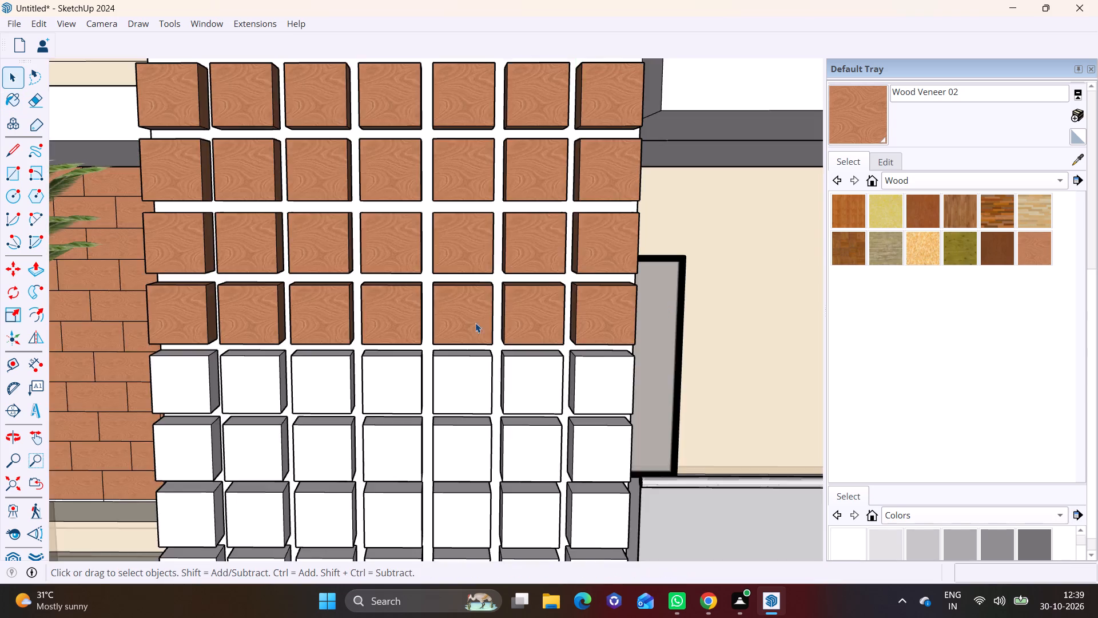
Paint all faces of the first-column blocks in the fifth and sixth rows with Wood Veneer 02.
{"action": "scroll", "coordinate": [468, 324], "scroll_direction": "down", "scroll_amount": 8}
{"action": "middle_click_drag", "start_coordinate": [447, 365], "coordinate": [628, 341]}
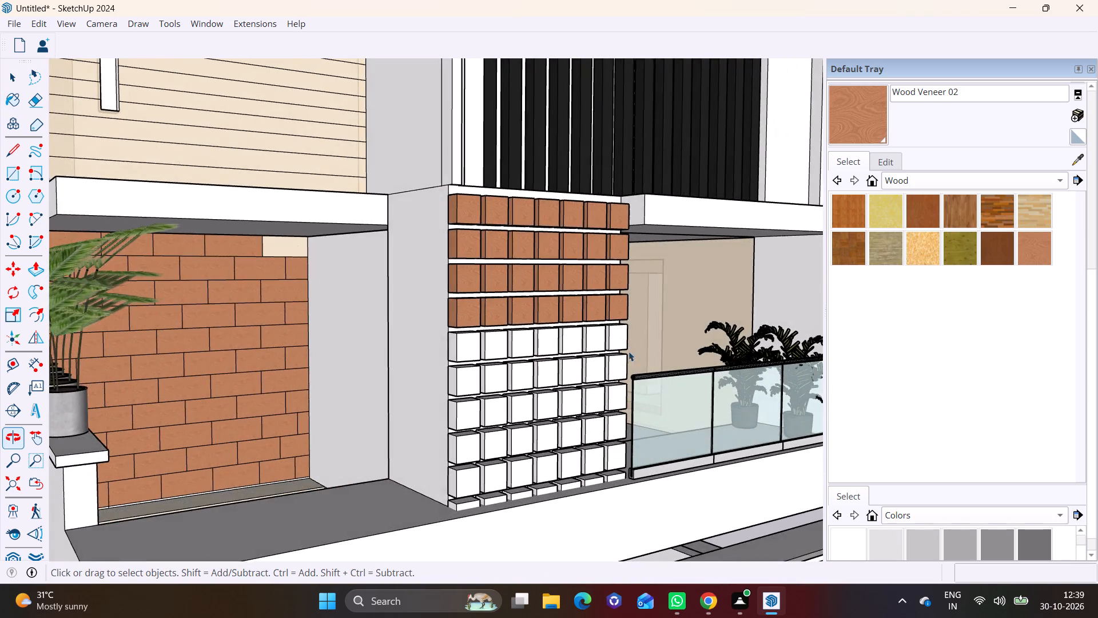
{"action": "scroll", "coordinate": [510, 387], "scroll_direction": "up", "scroll_amount": 2}
{"action": "middle_click_drag", "start_coordinate": [514, 377], "coordinate": [518, 296], "text": "shift"}
{"action": "middle_click_drag", "start_coordinate": [498, 294], "coordinate": [534, 323]}
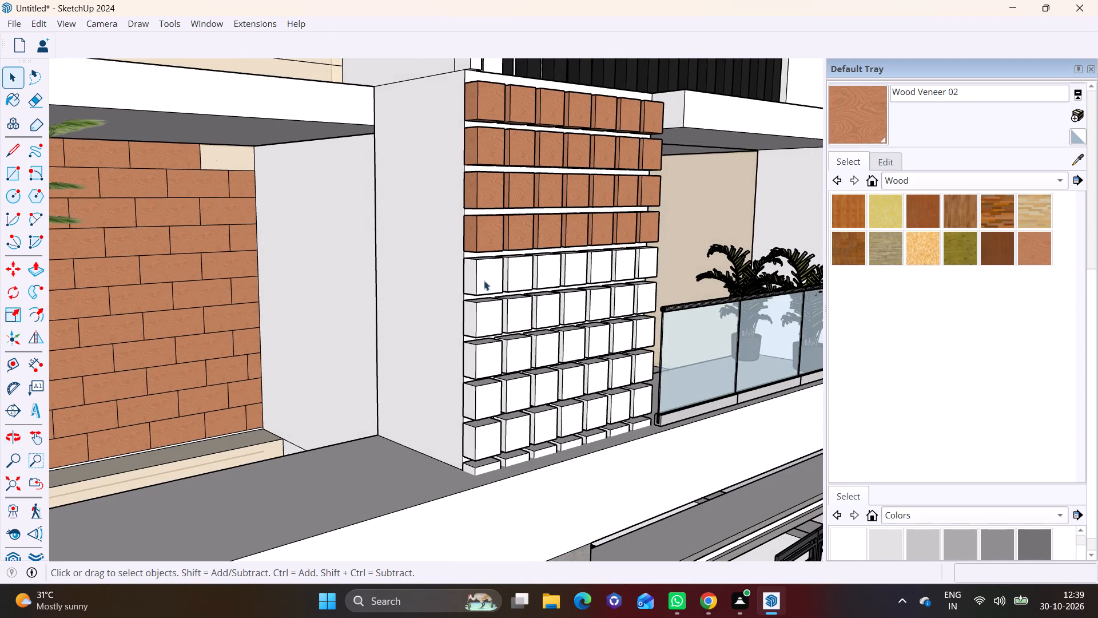
{"action": "triple_click", "coordinate": [484, 280]}
{"action": "left_click", "coordinate": [1028, 249]}
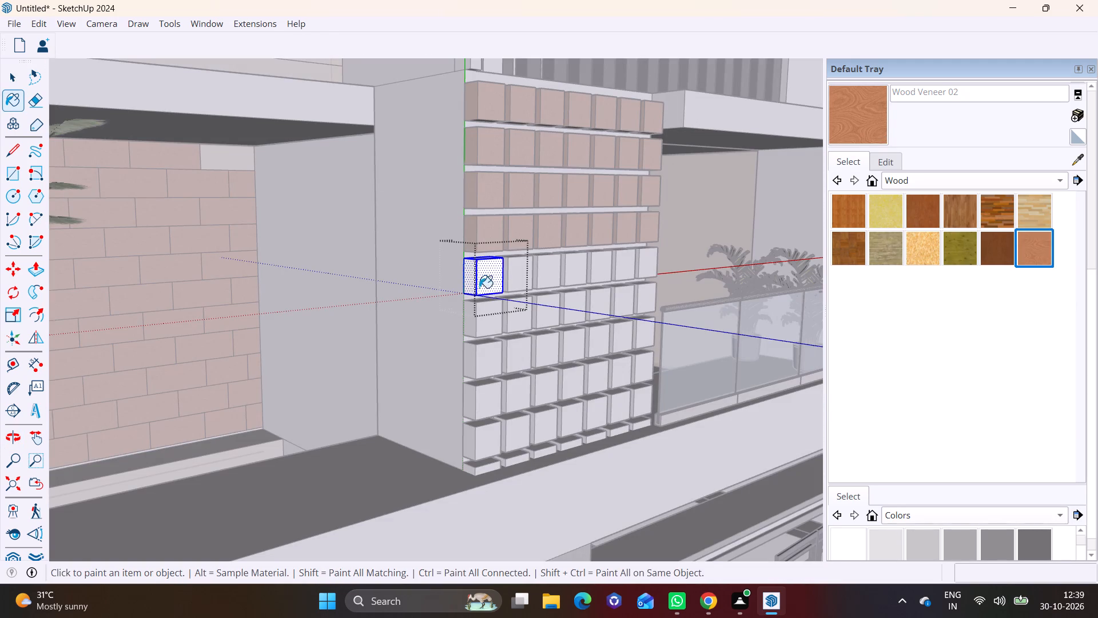
{"action": "left_click", "coordinate": [494, 279]}
{"action": "key", "text": "space"}
{"action": "triple_click", "coordinate": [486, 318]}
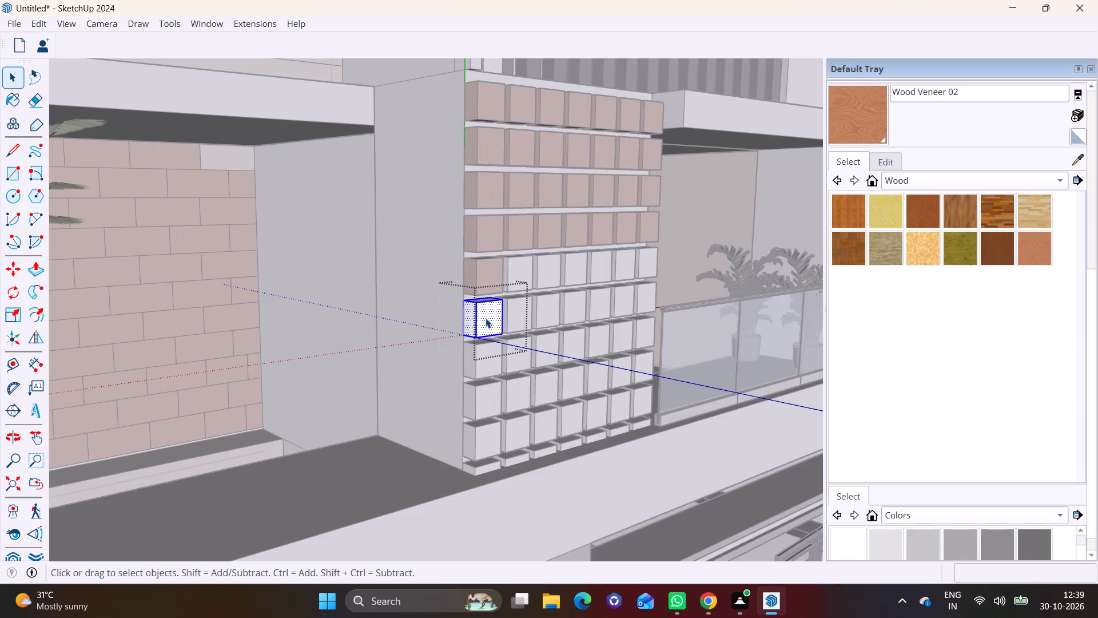
{"action": "left_click", "coordinate": [1042, 241]}
{"action": "left_click", "coordinate": [496, 319]}
Paint all faces of the first-column blocks in the seventh, eighth and ninth rows with Wood Veneer 02.
{"action": "key", "text": "space"}
{"action": "triple_click", "coordinate": [496, 354]}
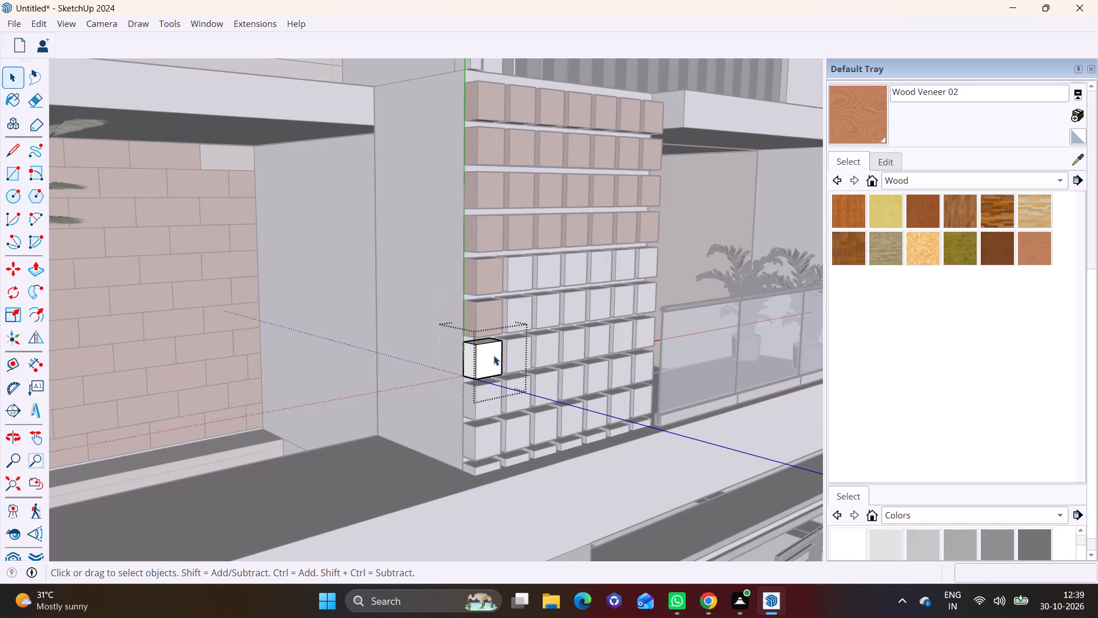
{"action": "left_click", "coordinate": [1041, 247]}
{"action": "left_click", "coordinate": [486, 353]}
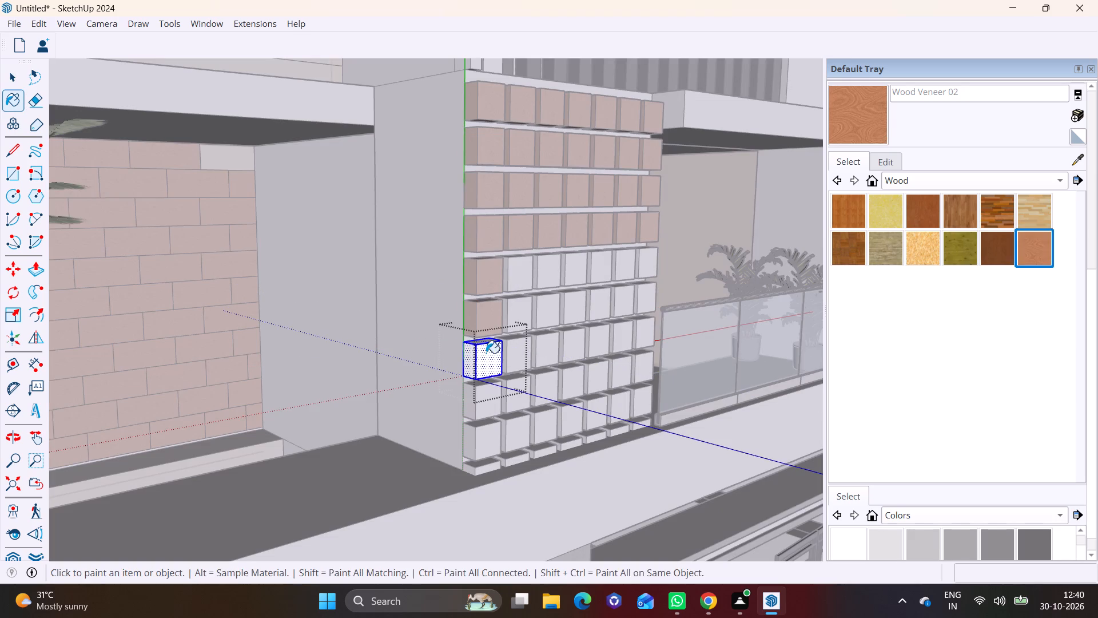
{"action": "key", "text": "space"}
{"action": "triple_click", "coordinate": [480, 407]}
{"action": "left_click", "coordinate": [1042, 251]}
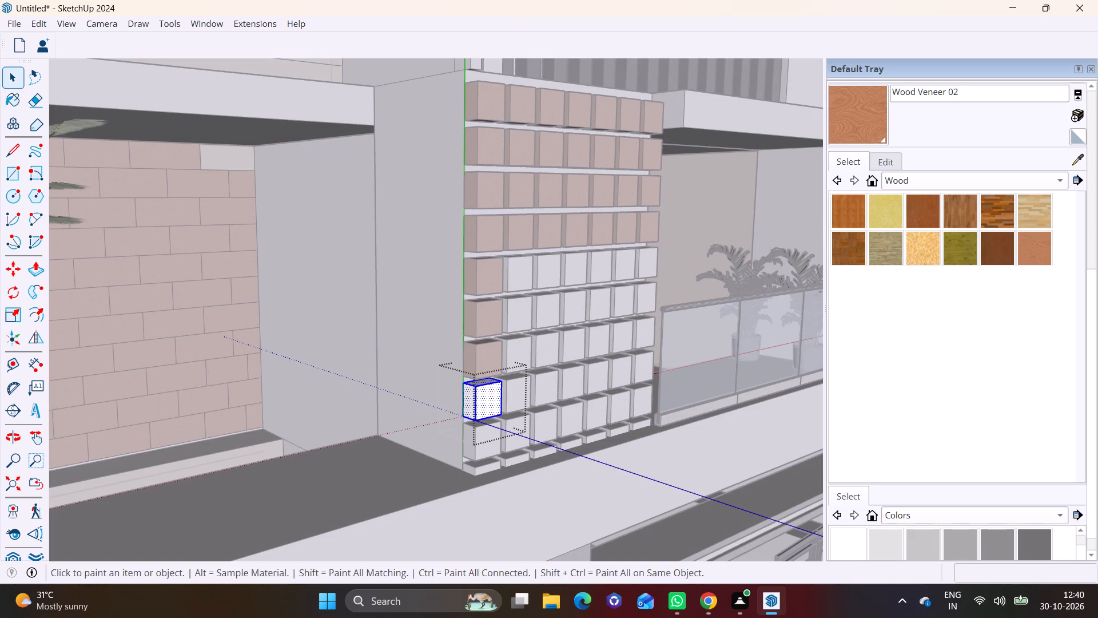
{"action": "left_click", "coordinate": [500, 401]}
{"action": "key", "text": "space"}
{"action": "triple_click", "coordinate": [484, 446]}
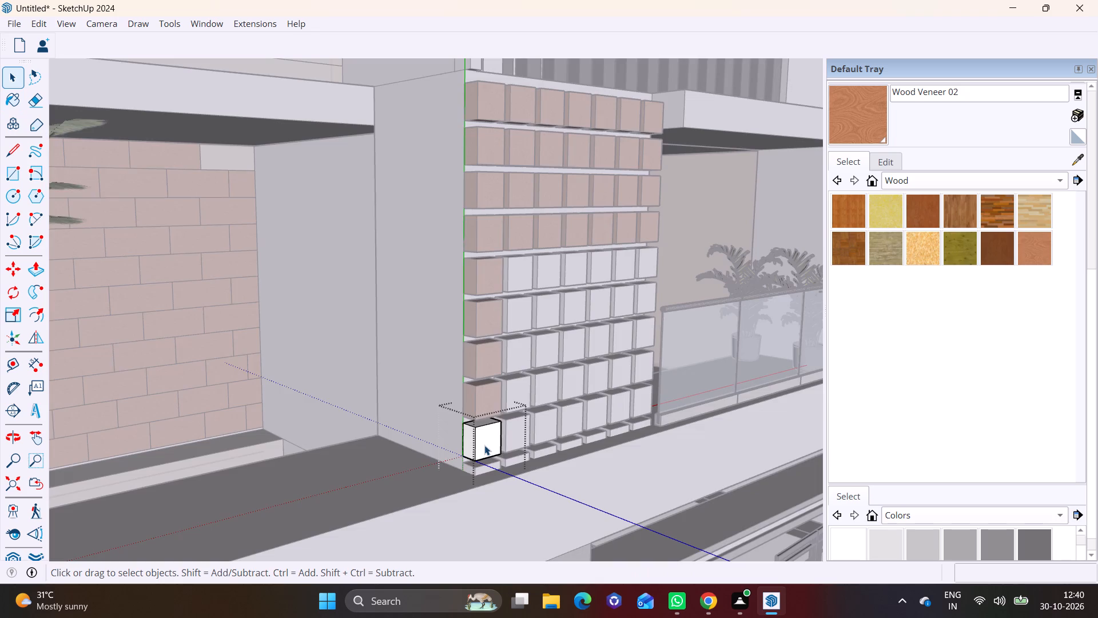
{"action": "left_click", "coordinate": [1039, 251]}
{"action": "left_click", "coordinate": [487, 437]}
Paint all faces of the second-column blocks in the fifth and sixth rows with Wood Veneer 02.
{"action": "key", "text": "space"}
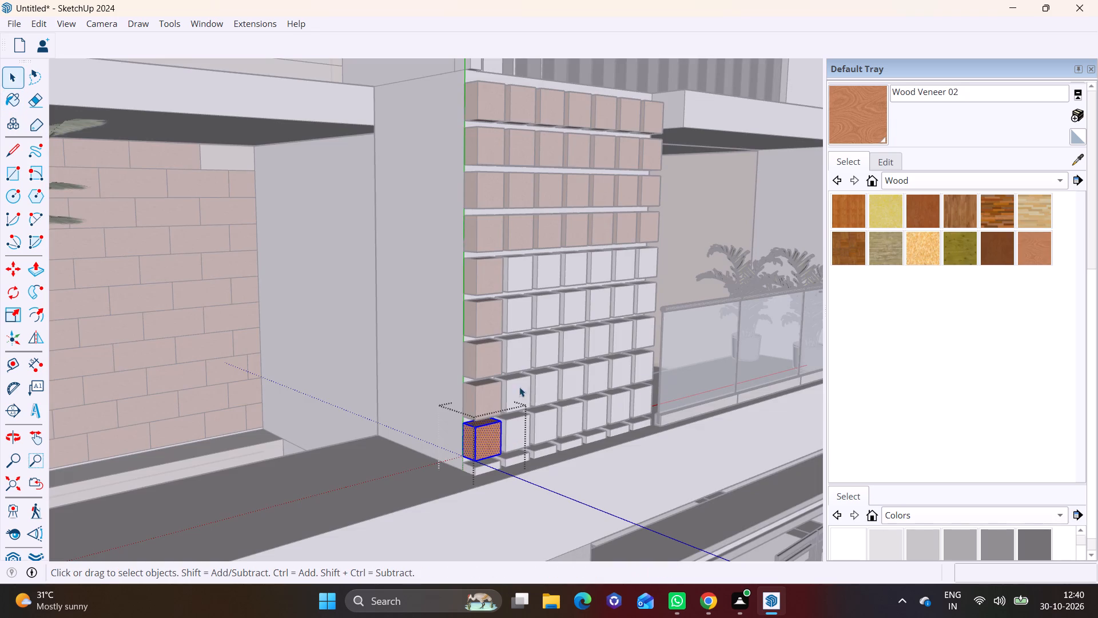
{"action": "triple_click", "coordinate": [521, 283]}
{"action": "left_click", "coordinate": [1047, 258]}
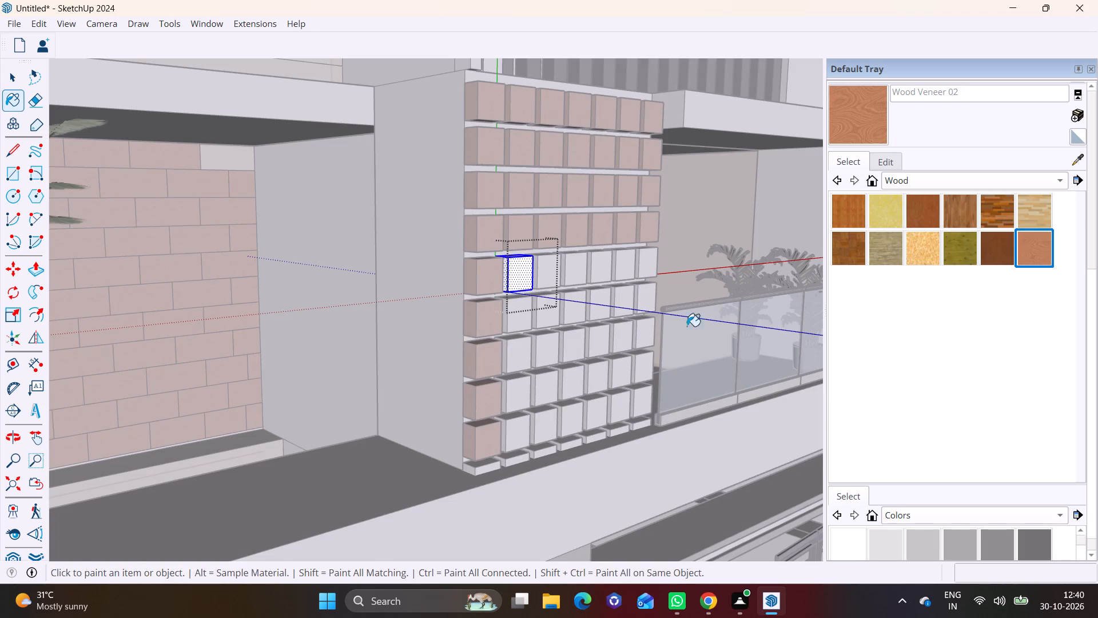
{"action": "left_click", "coordinate": [520, 284]}
{"action": "key", "text": "space"}
{"action": "triple_click", "coordinate": [520, 315]}
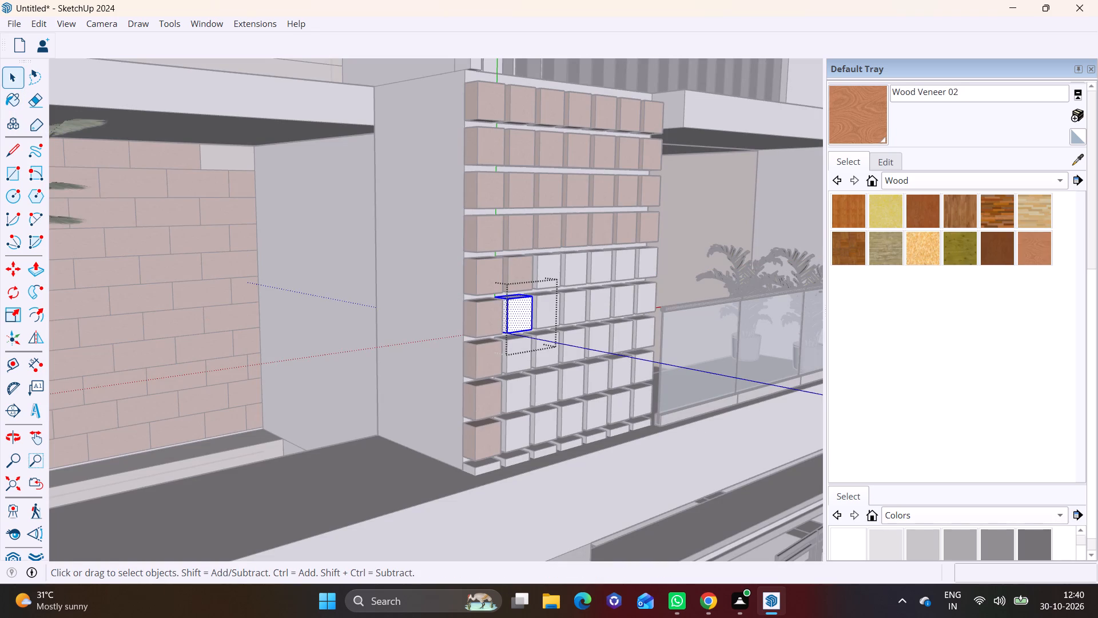
{"action": "left_click", "coordinate": [1036, 251]}
{"action": "left_click", "coordinate": [516, 314]}
Paint all faces of the second-column blocks in the seventh, eighth and ninth rows with Wood Veneer 02.
{"action": "key", "text": "space"}
{"action": "triple_click", "coordinate": [524, 359]}
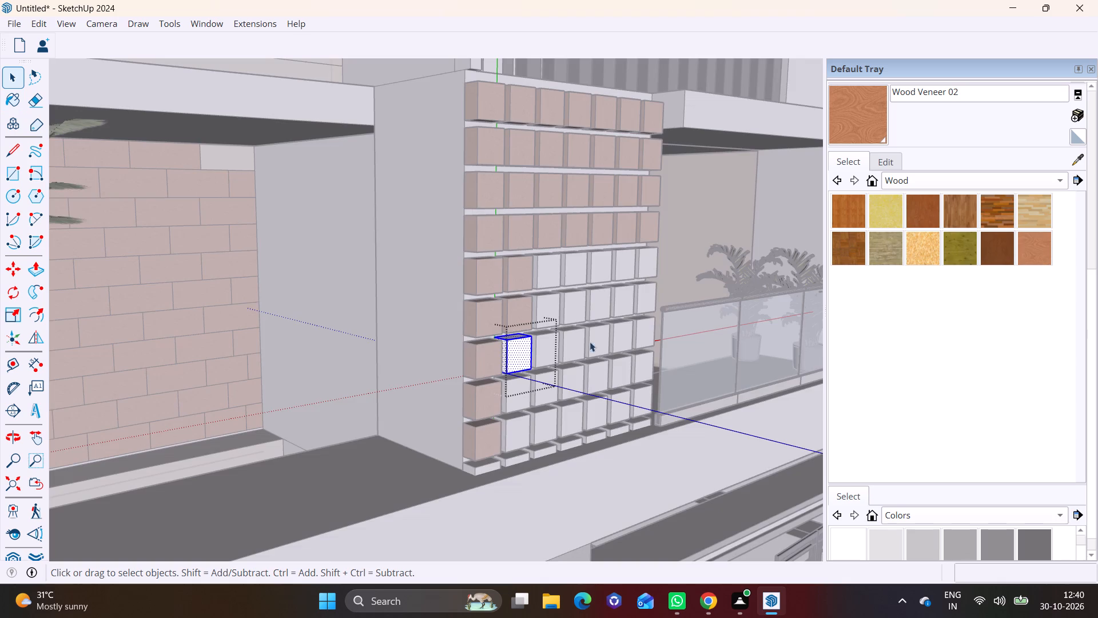
{"action": "left_click", "coordinate": [1048, 256]}
{"action": "left_click", "coordinate": [522, 362]}
{"action": "key", "text": "space"}
{"action": "triple_click", "coordinate": [520, 391]}
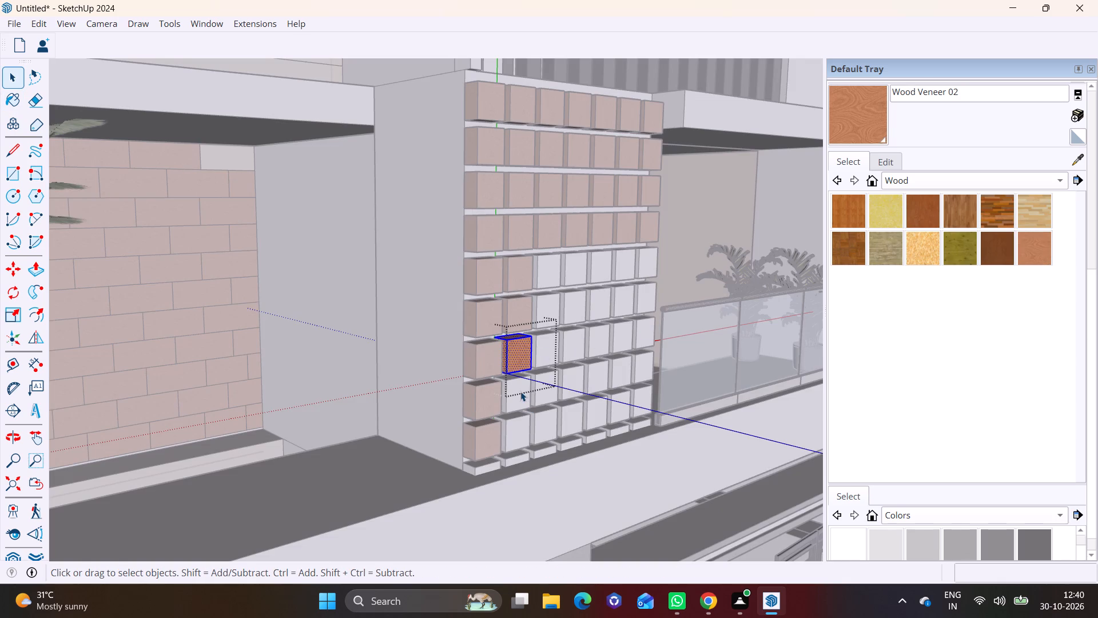
{"action": "left_click", "coordinate": [1056, 239]}
{"action": "left_click", "coordinate": [1033, 251]}
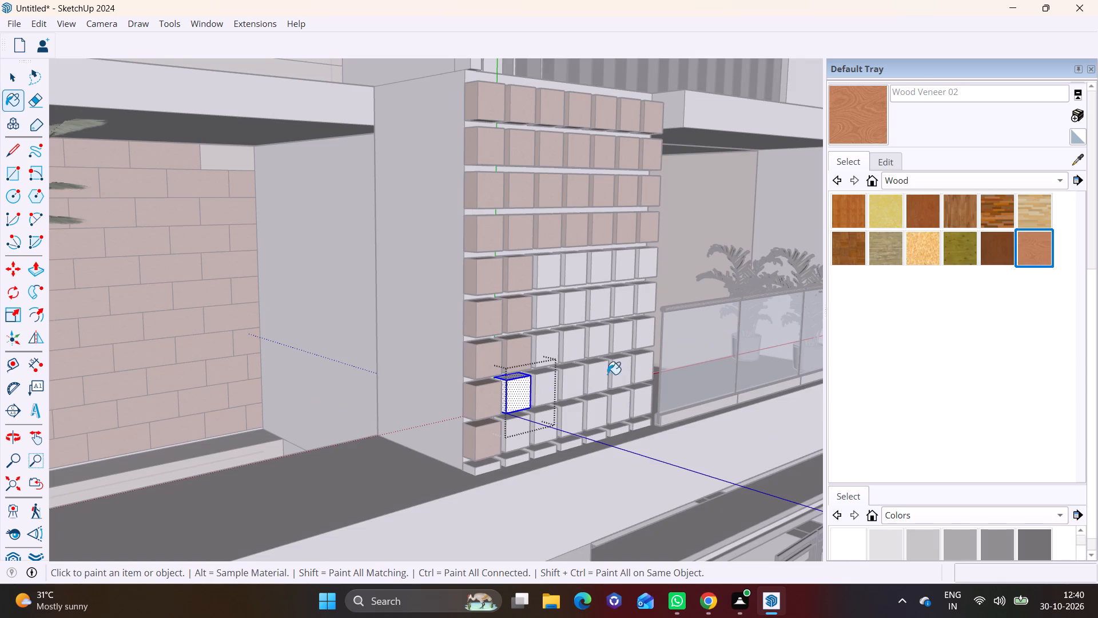
{"action": "left_click", "coordinate": [531, 387]}
{"action": "scroll", "coordinate": [558, 406], "scroll_direction": "up", "scroll_amount": 4}
{"action": "key", "text": "space"}
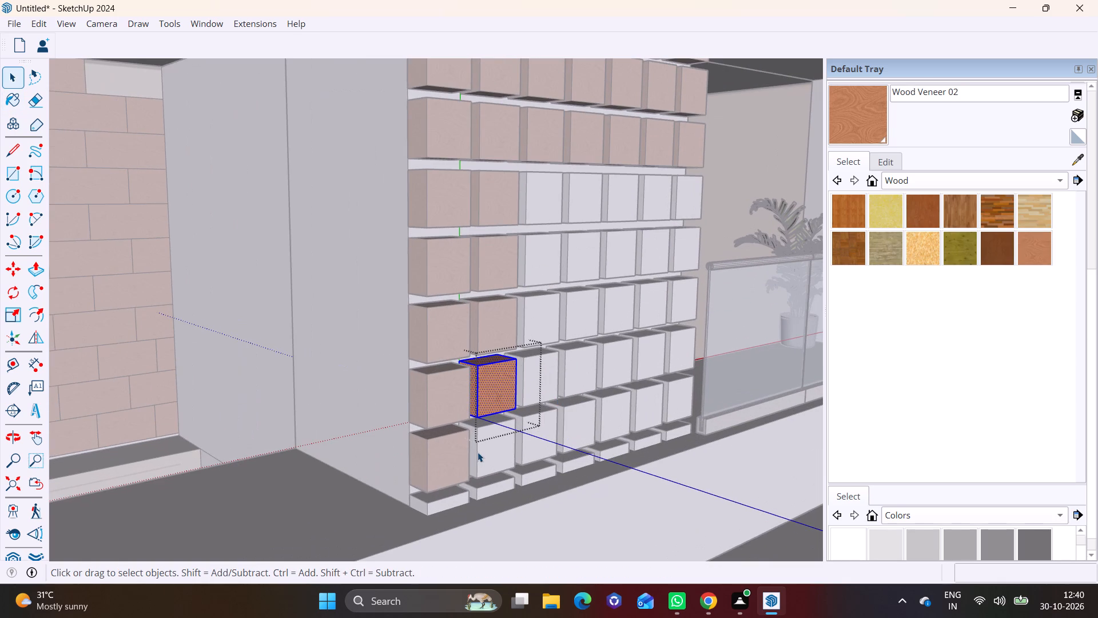
{"action": "triple_click", "coordinate": [482, 451]}
{"action": "left_click", "coordinate": [1031, 244]}
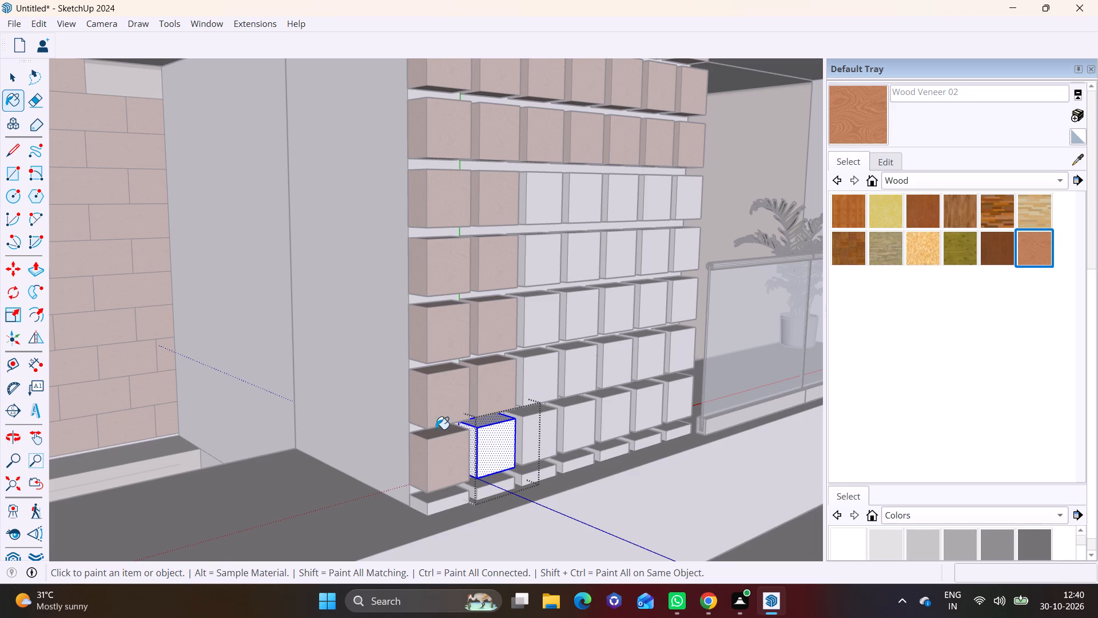
{"action": "left_click", "coordinate": [473, 438]}
Paint all faces of the third-column blocks in the ninth and eighth rows with Wood Veneer 02.
{"action": "key", "text": "space"}
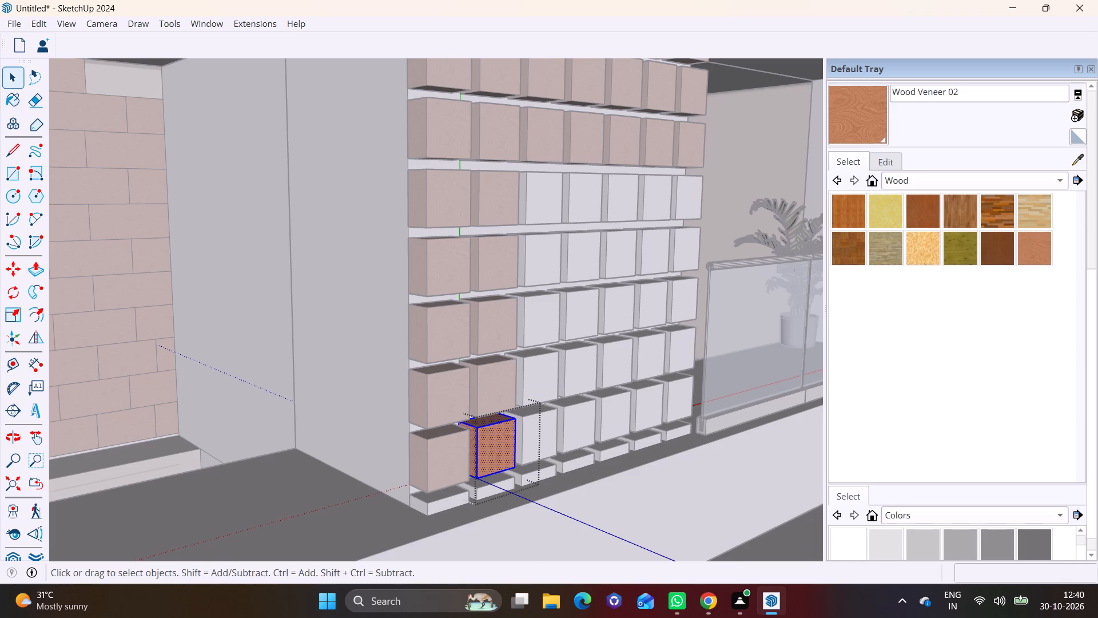
{"action": "left_click", "coordinate": [1037, 251]}
{"action": "key", "text": "space"}
{"action": "triple_click", "coordinate": [535, 424]}
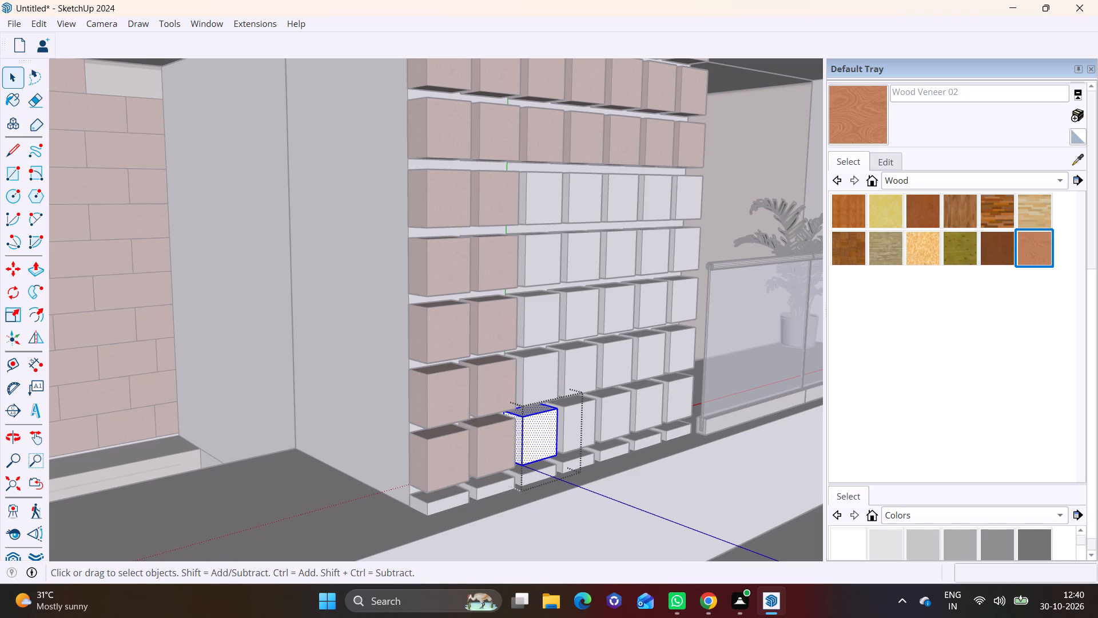
{"action": "left_click", "coordinate": [1027, 251]}
{"action": "left_click", "coordinate": [549, 427]}
{"action": "key", "text": "space"}
{"action": "triple_click", "coordinate": [539, 373]}
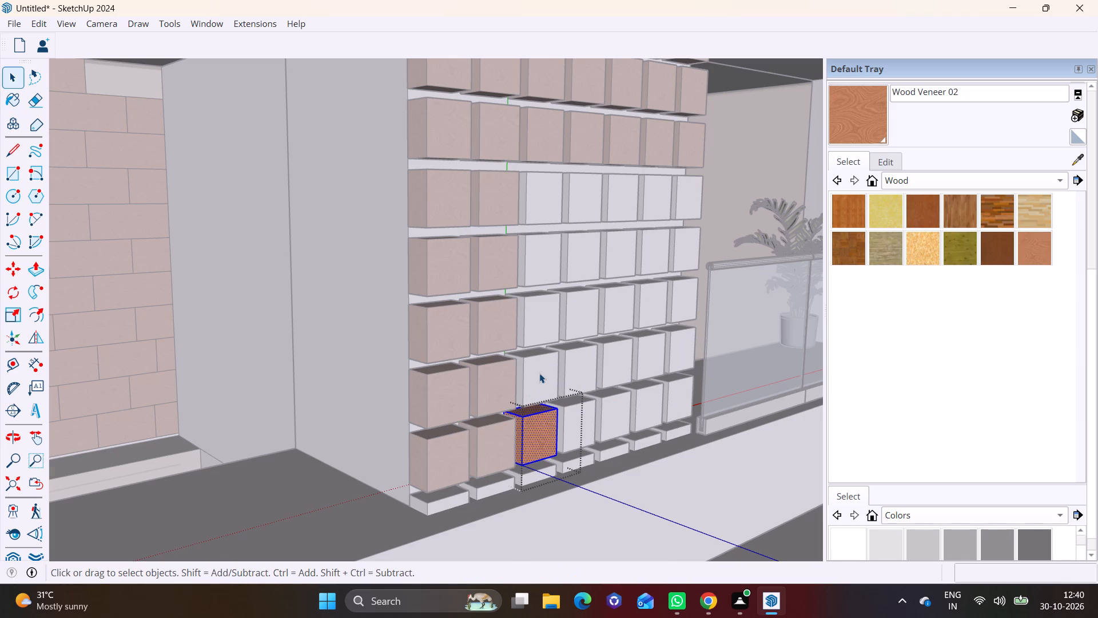
{"action": "left_click", "coordinate": [1021, 247]}
{"action": "left_click", "coordinate": [548, 365]}
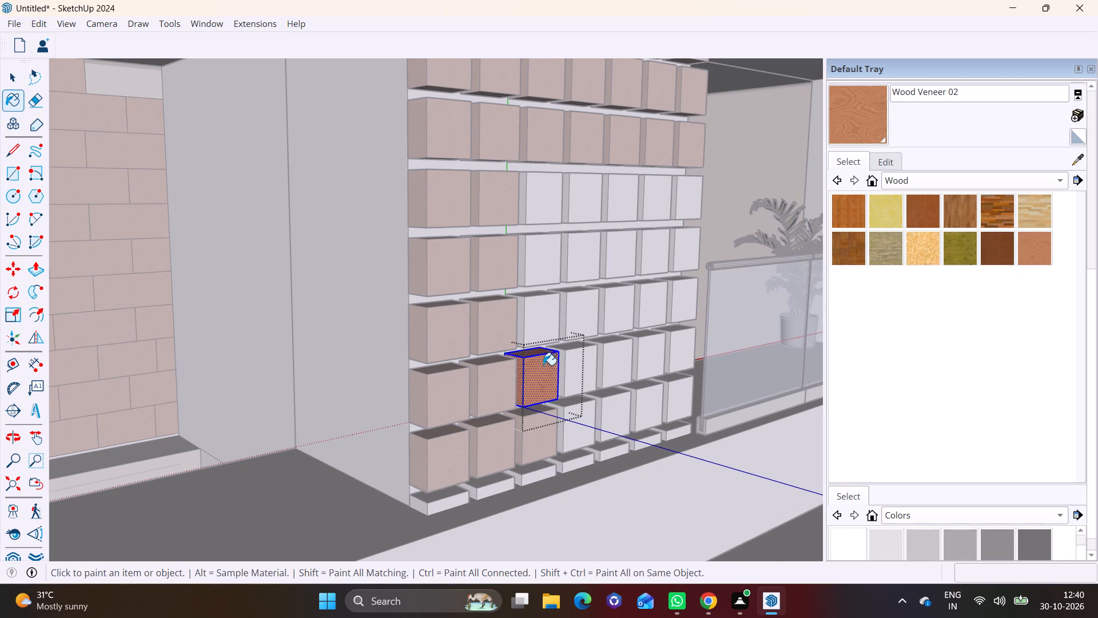
Paint all faces of the third-column blocks in the seventh and sixth rows with Wood Veneer 02.
{"action": "key", "text": "space"}
{"action": "triple_click", "coordinate": [545, 323]}
{"action": "left_click", "coordinate": [1036, 262]}
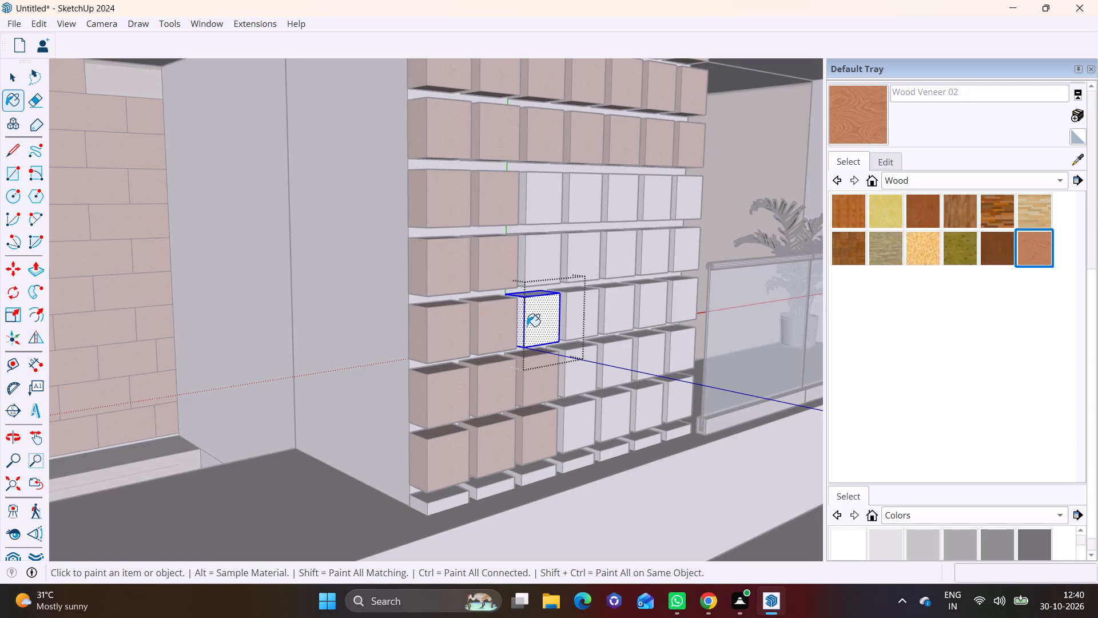
{"action": "left_click", "coordinate": [527, 326]}
{"action": "key", "text": "space"}
{"action": "triple_click", "coordinate": [547, 276]}
{"action": "left_click", "coordinate": [1052, 246]}
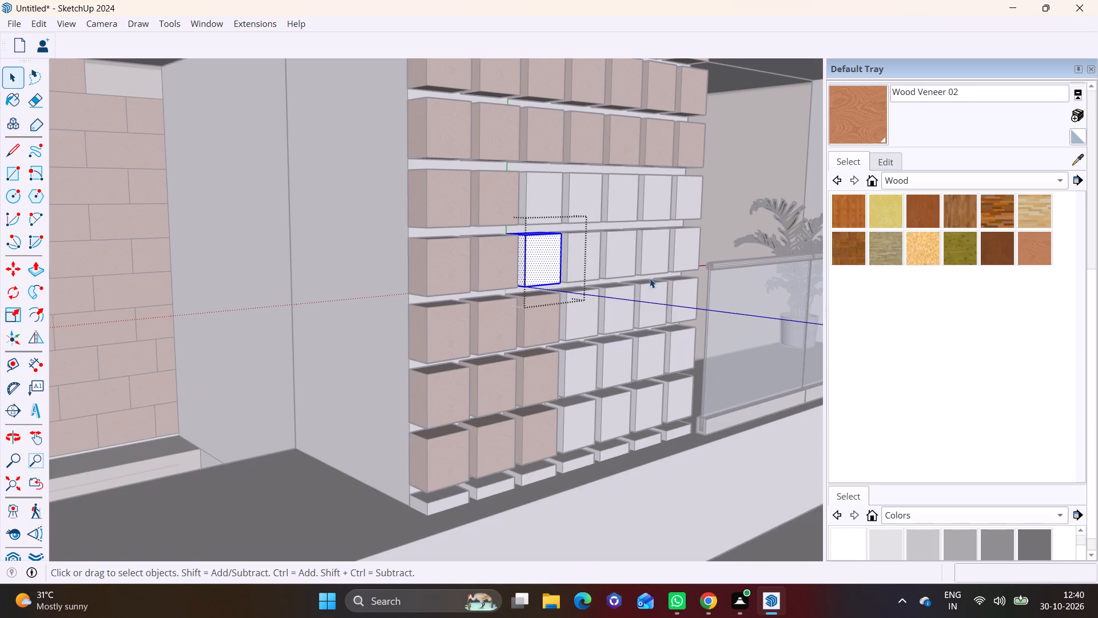
{"action": "left_click", "coordinate": [1039, 258]}
{"action": "left_click", "coordinate": [534, 265]}
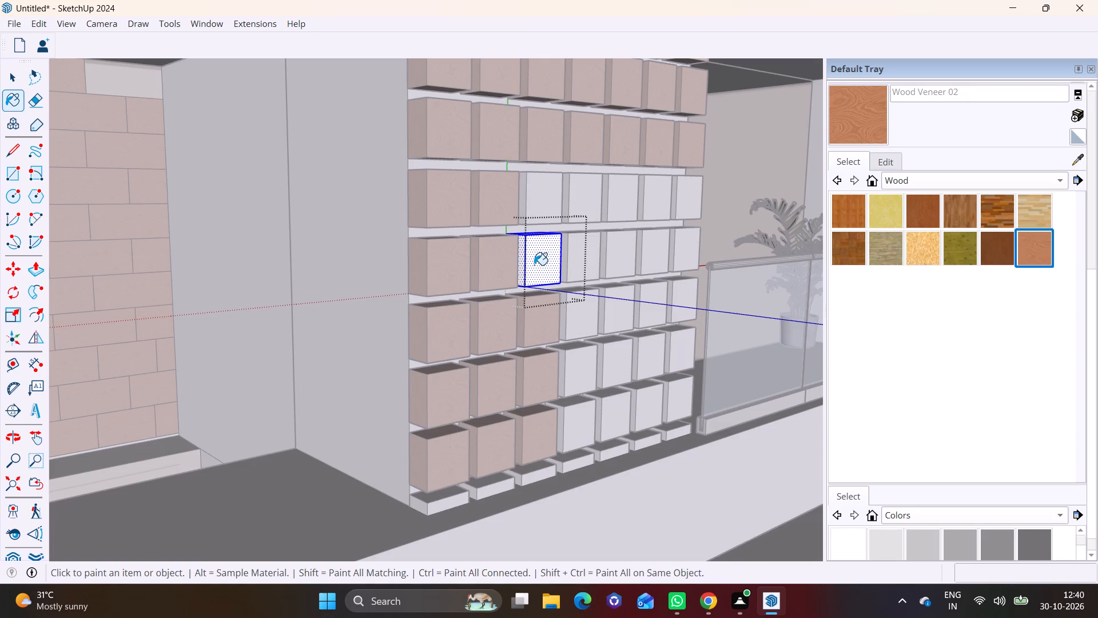
Paint all faces of the third-column block in the fifth row with Wood Veneer 02.
{"action": "key", "text": "space"}
{"action": "triple_click", "coordinate": [543, 200]}
{"action": "left_click", "coordinate": [1044, 253]}
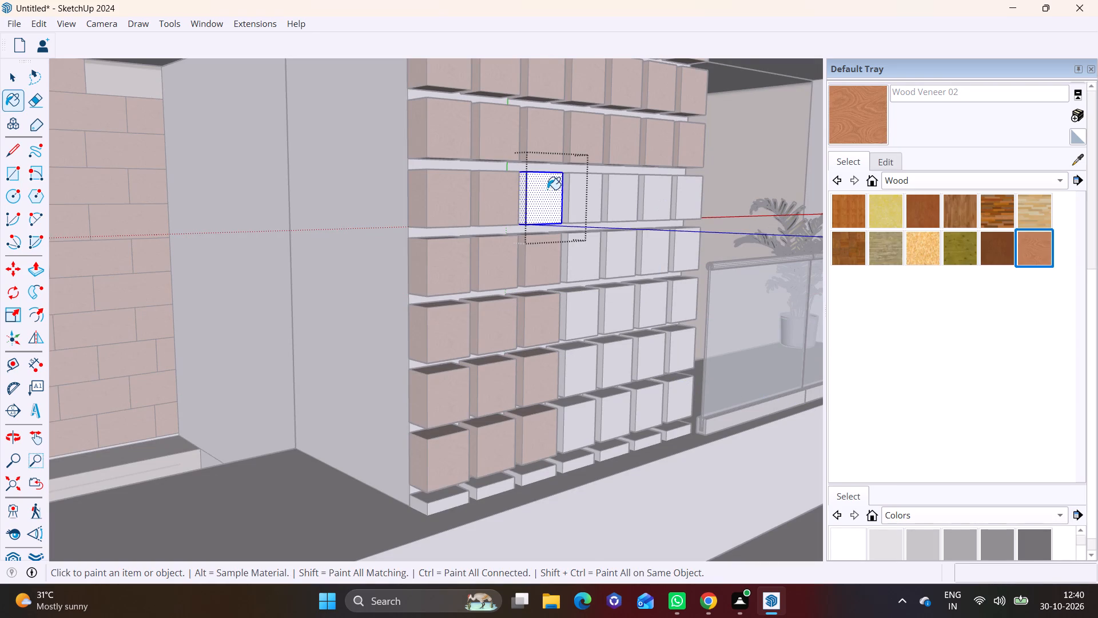
{"action": "left_click", "coordinate": [547, 189]}
Paint all faces of the fourth-column block in the fifth row with Wood Veneer 02.
{"action": "key", "text": "space"}
{"action": "double_click", "coordinate": [603, 212]}
{"action": "double_click", "coordinate": [591, 208]}
{"action": "double_click", "coordinate": [590, 208]}
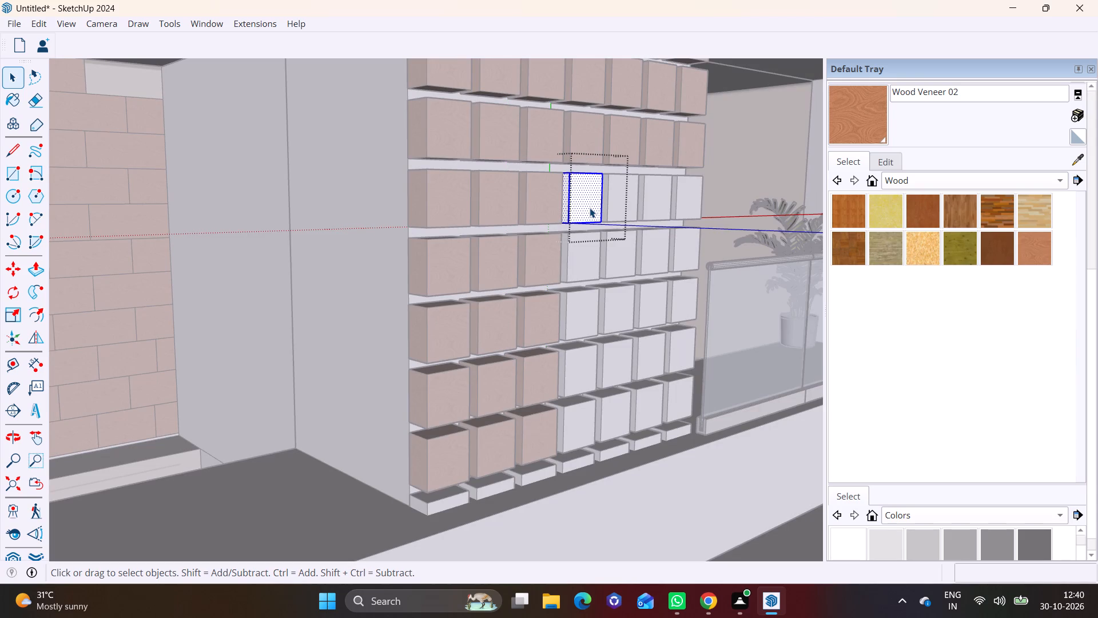
{"action": "left_click", "coordinate": [1052, 251]}
{"action": "left_click", "coordinate": [591, 196]}
{"action": "double_click", "coordinate": [580, 212]}
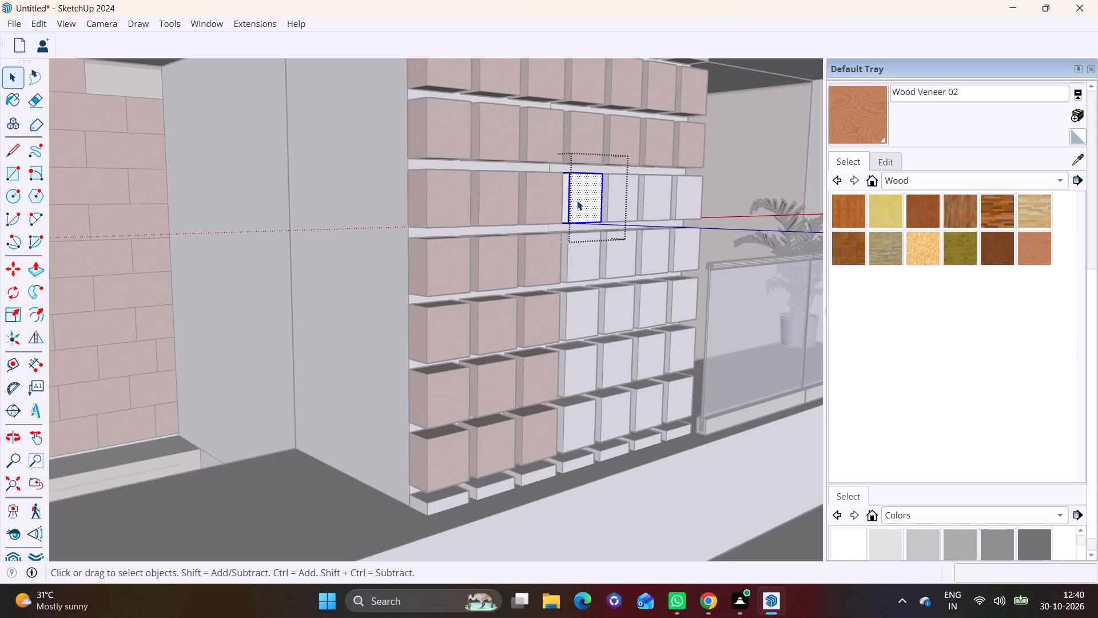
{"action": "double_click", "coordinate": [577, 200]}
{"action": "left_click", "coordinate": [1026, 253]}
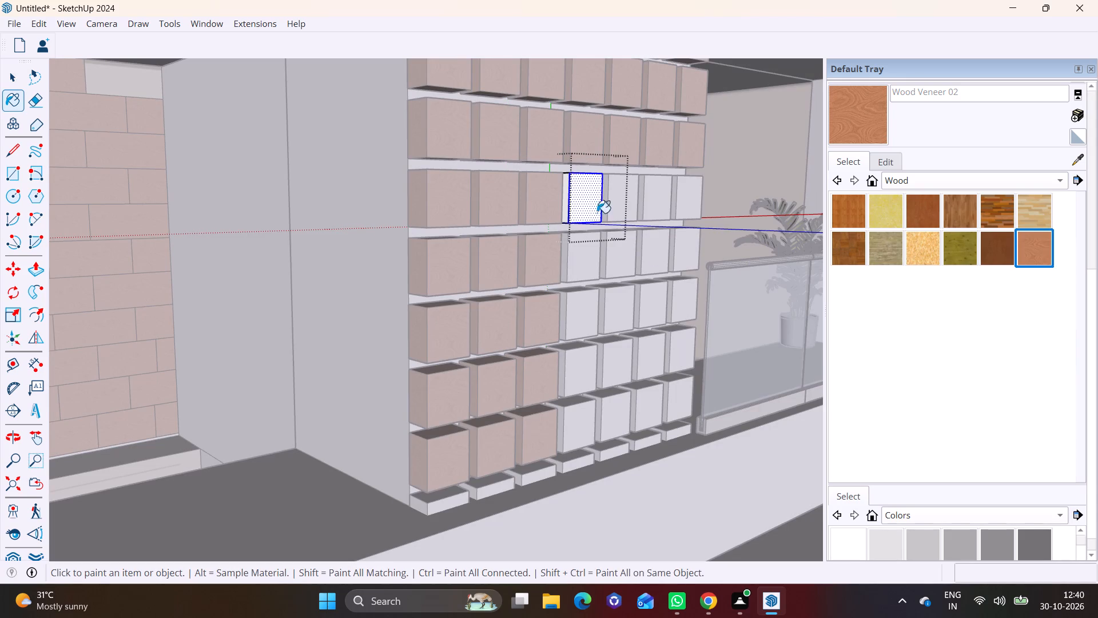
{"action": "left_click", "coordinate": [592, 208]}
{"action": "key", "text": "space"}
{"action": "triple_click", "coordinate": [581, 211]}
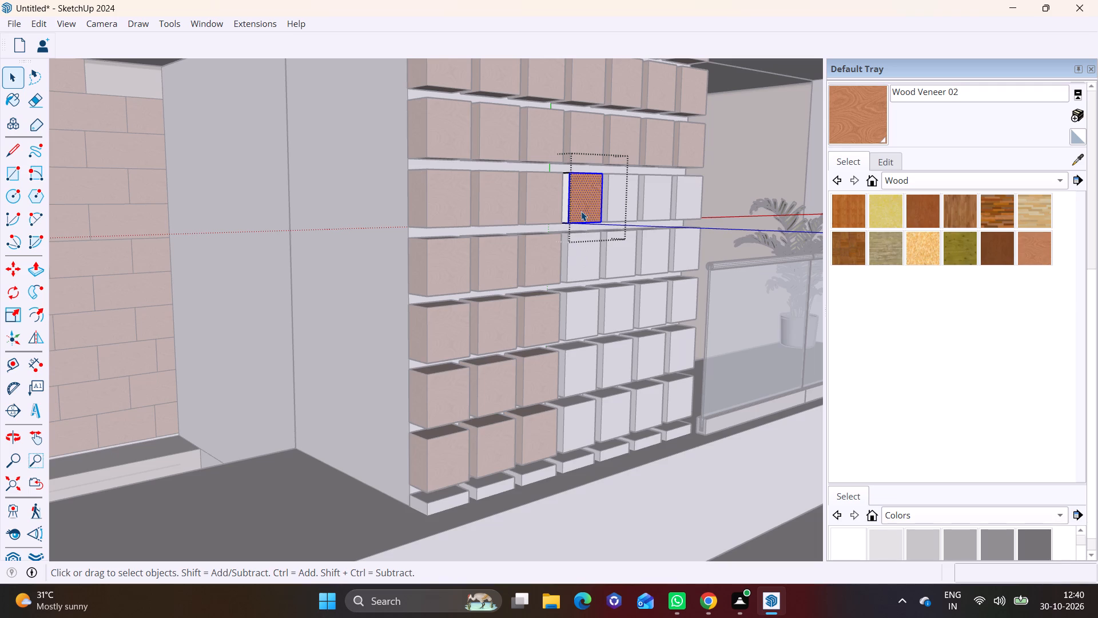
{"action": "left_click", "coordinate": [1041, 253]}
{"action": "left_click", "coordinate": [588, 198]}
Paint all faces of the fourth-column blocks in the sixth and seventh rows with Wood Veneer 02.
{"action": "key", "text": "space"}
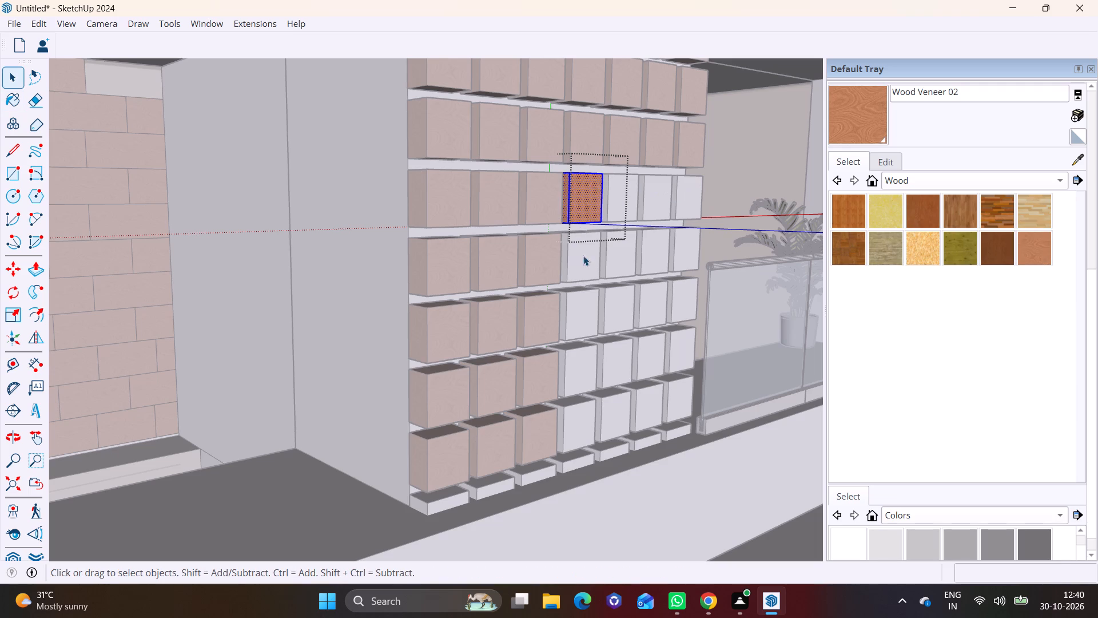
{"action": "triple_click", "coordinate": [585, 266]}
{"action": "left_click", "coordinate": [1033, 244]}
{"action": "left_click", "coordinate": [566, 254]}
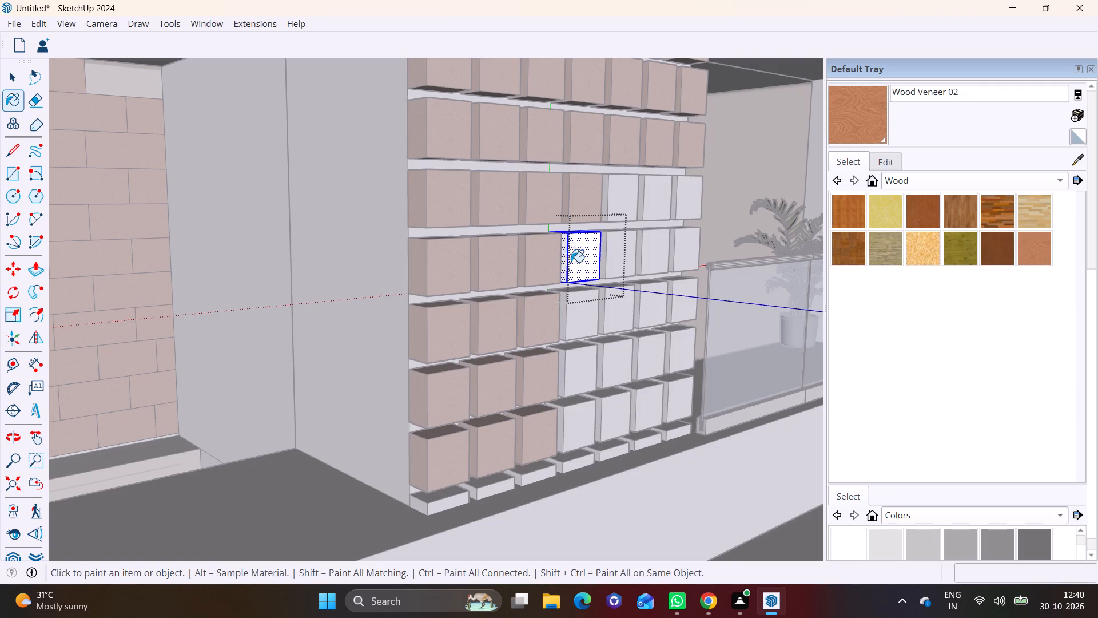
{"action": "key", "text": "space"}
{"action": "left_click", "coordinate": [584, 338]}
{"action": "triple_click", "coordinate": [580, 331]}
{"action": "left_click", "coordinate": [1029, 247]}
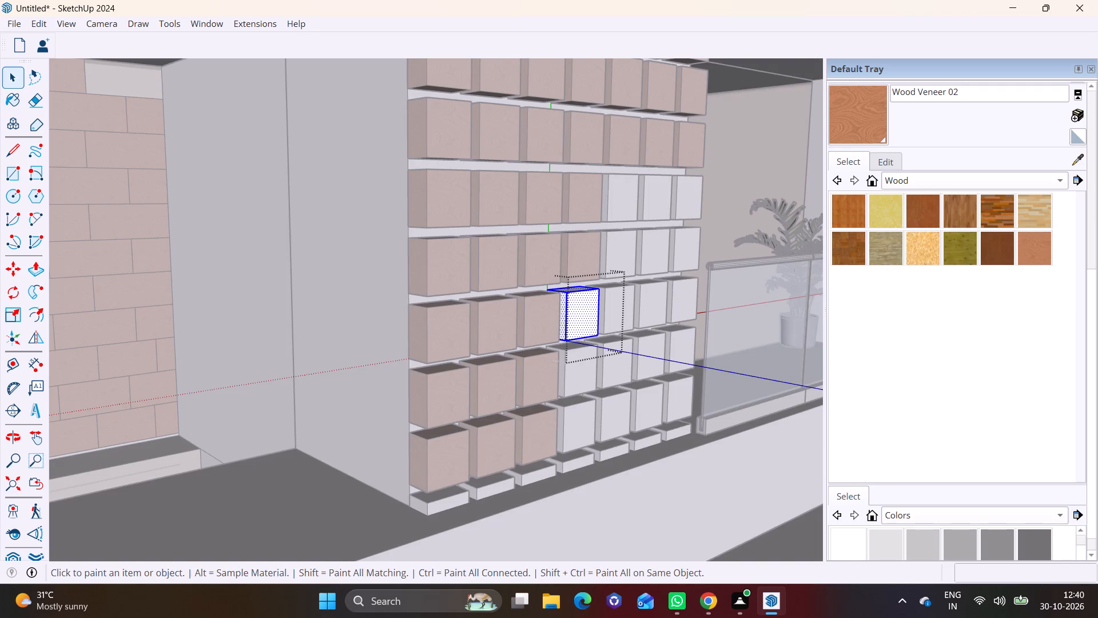
{"action": "left_click", "coordinate": [591, 315]}
Paint all faces of the fourth-column blocks in the eighth and ninth rows with Wood Veneer 02.
{"action": "key", "text": "space"}
{"action": "triple_click", "coordinate": [574, 357]}
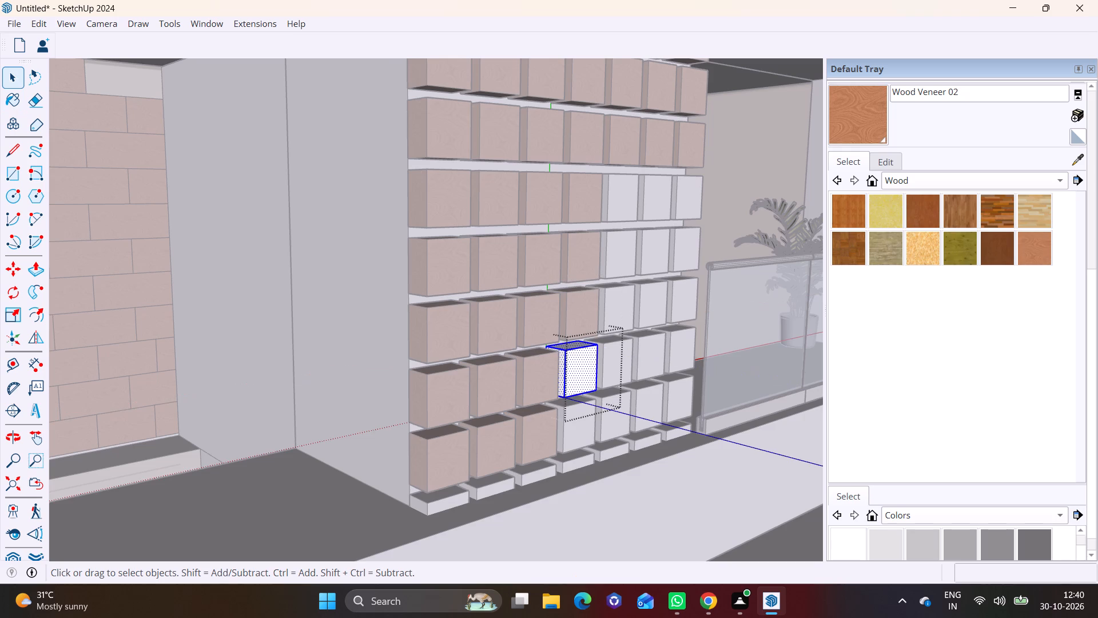
{"action": "left_click", "coordinate": [1035, 252]}
{"action": "left_click", "coordinate": [565, 371]}
{"action": "key", "text": "space"}
{"action": "triple_click", "coordinate": [565, 438]}
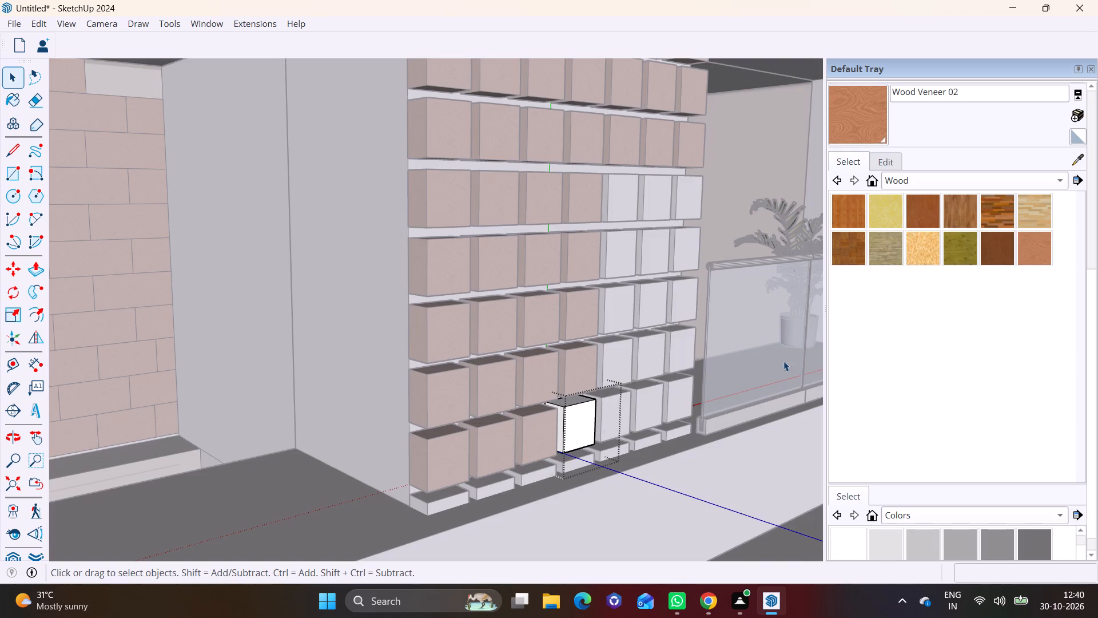
{"action": "left_click", "coordinate": [1018, 256]}
{"action": "left_click", "coordinate": [559, 426]}
{"action": "key", "text": "space"}
{"action": "key", "text": "ctrl+z"}
{"action": "key", "text": "space"}
{"action": "triple_click", "coordinate": [578, 426]}
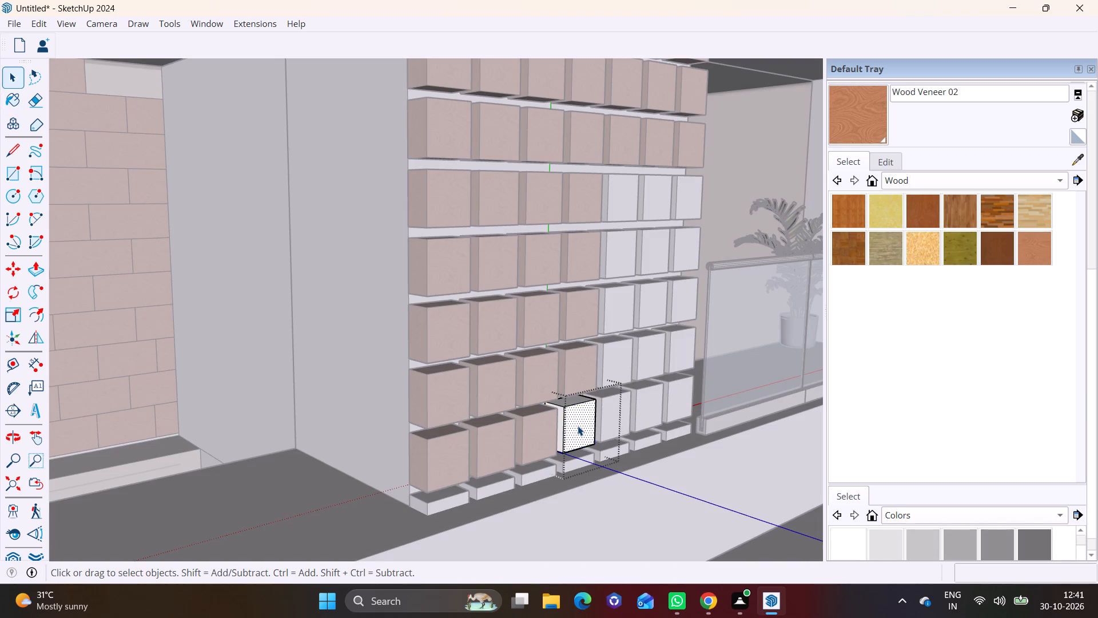
{"action": "left_click", "coordinate": [1044, 252]}
{"action": "left_click", "coordinate": [575, 430]}
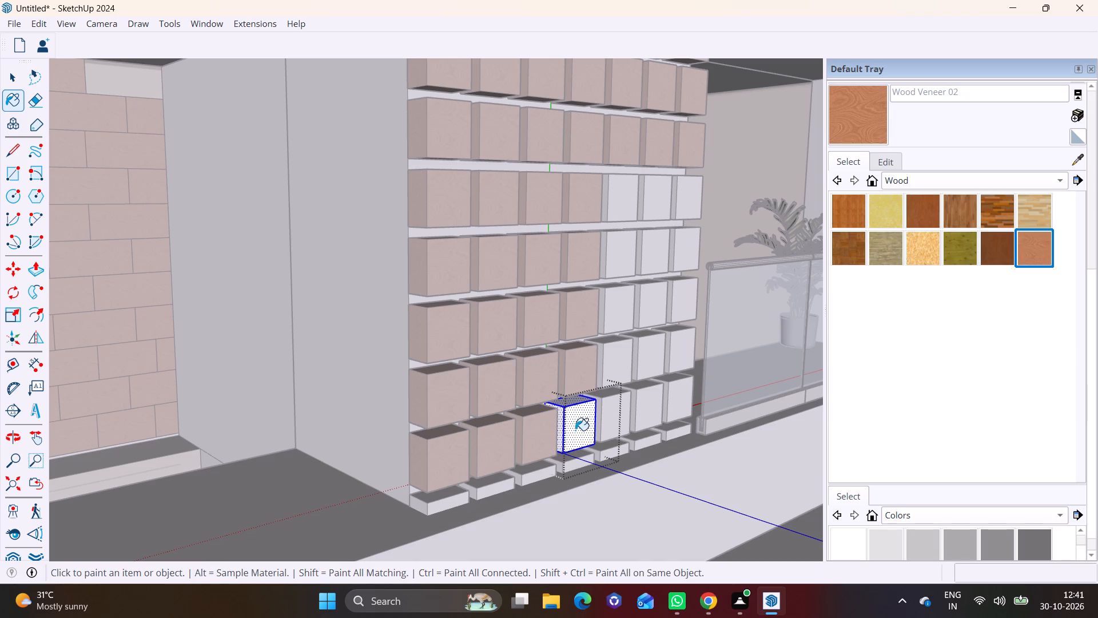
Paint all faces of the fifth-column blocks in the eighth and seventh rows with Wood Veneer 02.
{"action": "key", "text": "space"}
{"action": "triple_click", "coordinate": [628, 364]}
{"action": "left_click", "coordinate": [1026, 251]}
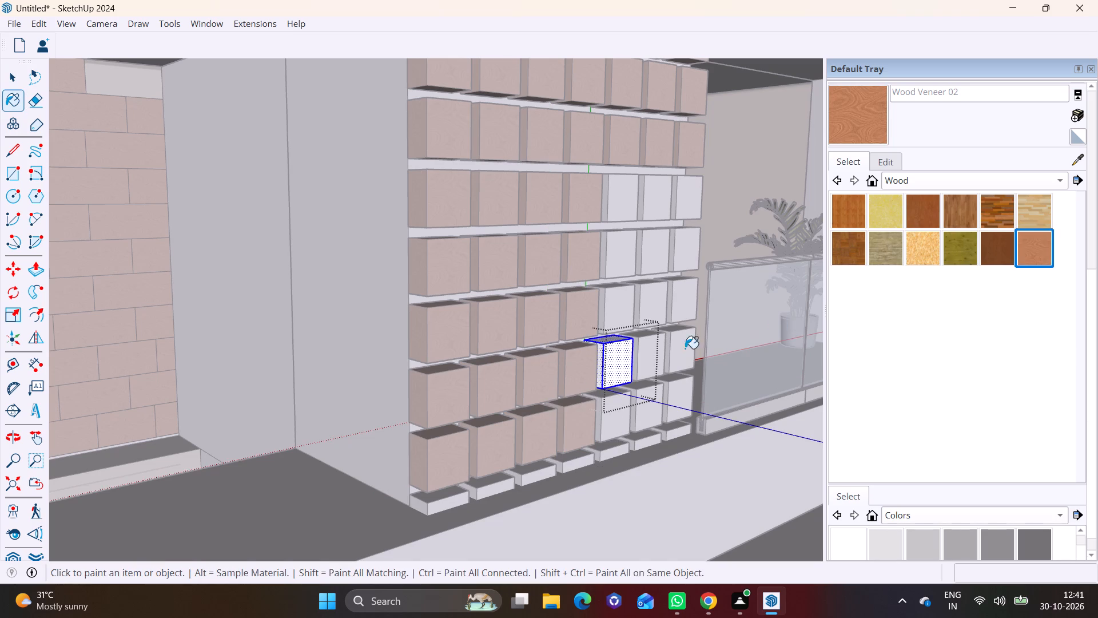
{"action": "left_click", "coordinate": [615, 359]}
{"action": "key", "text": "space"}
{"action": "triple_click", "coordinate": [624, 309]}
{"action": "left_click", "coordinate": [1029, 255]}
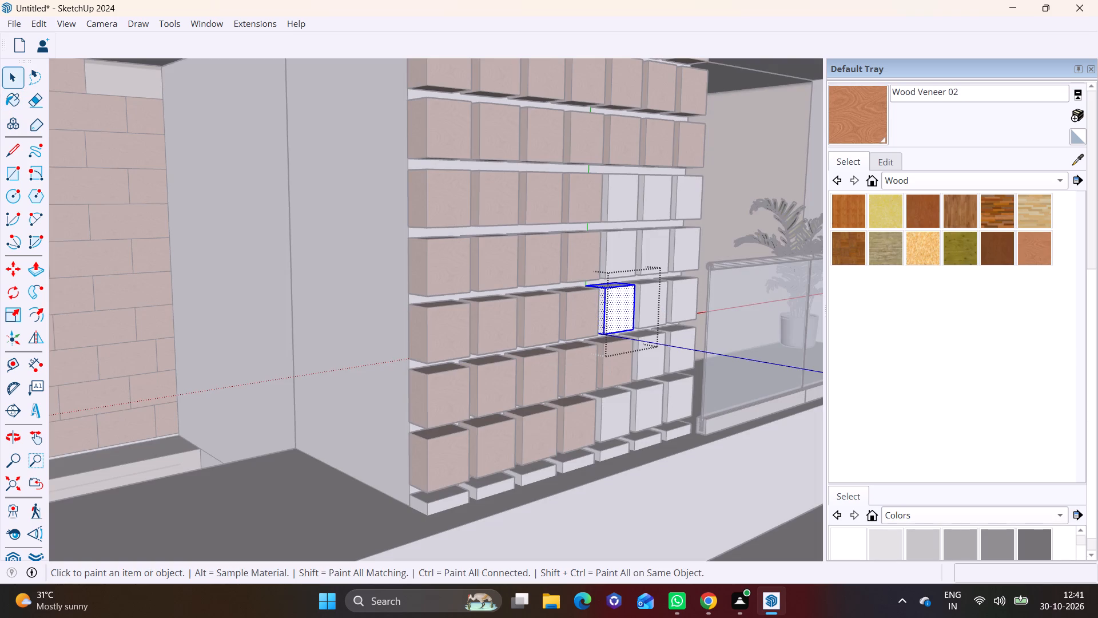
{"action": "left_click", "coordinate": [620, 311]}
Paint all faces of the fifth-column blocks in the sixth and fifth rows with Wood Veneer 02.
{"action": "key", "text": "space"}
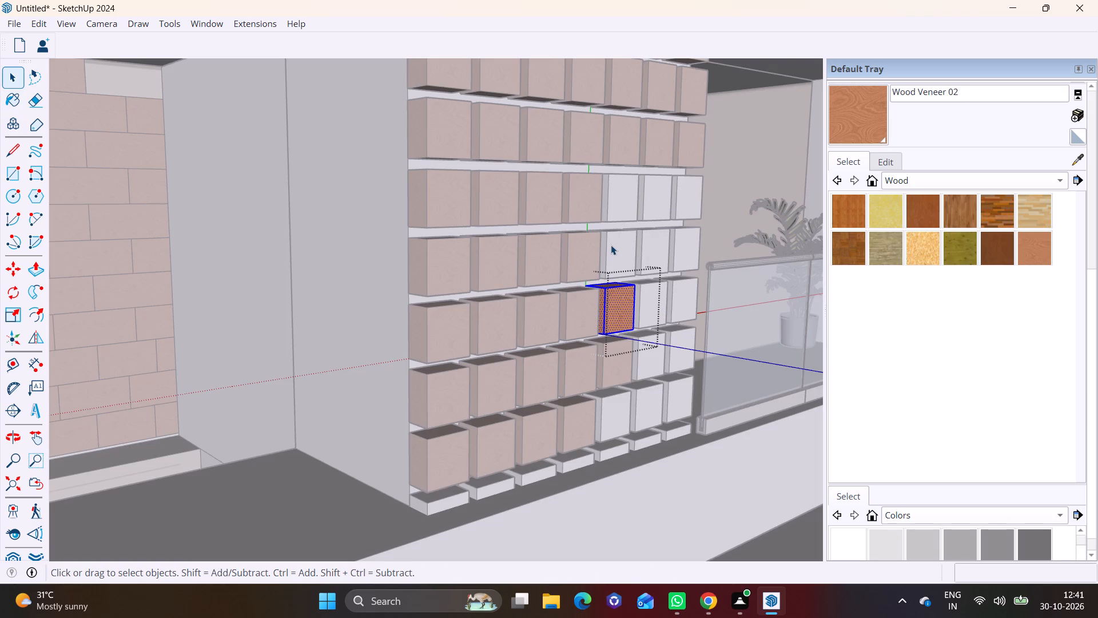
{"action": "triple_click", "coordinate": [611, 245]}
{"action": "left_click", "coordinate": [1037, 232]}
{"action": "left_click", "coordinate": [620, 253]}
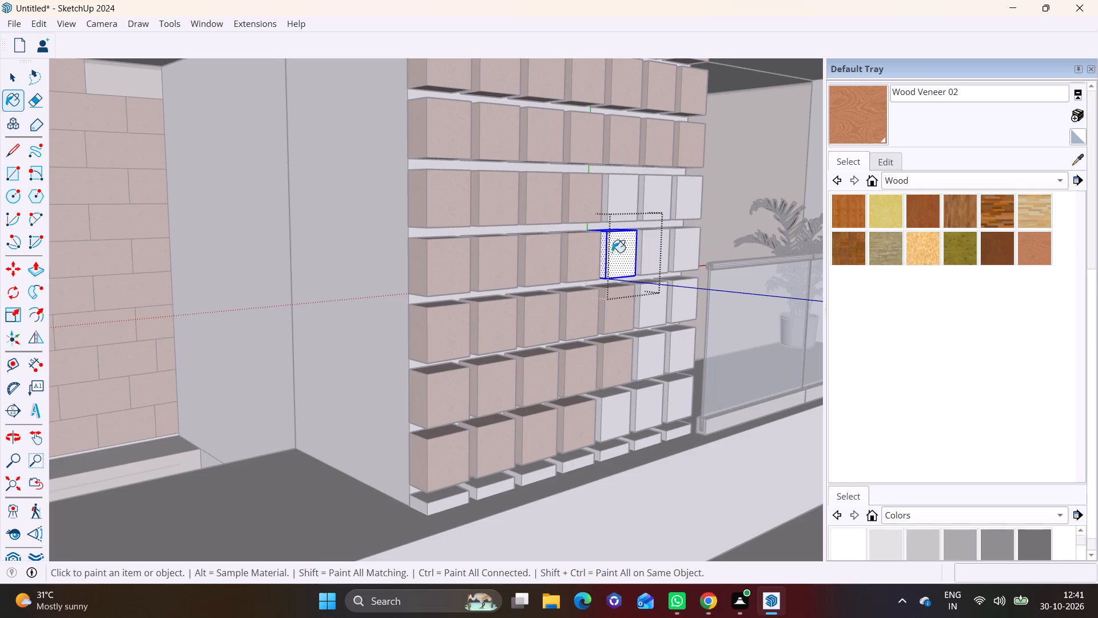
{"action": "key", "text": "space"}
{"action": "triple_click", "coordinate": [611, 207]}
{"action": "left_click", "coordinate": [1047, 249]}
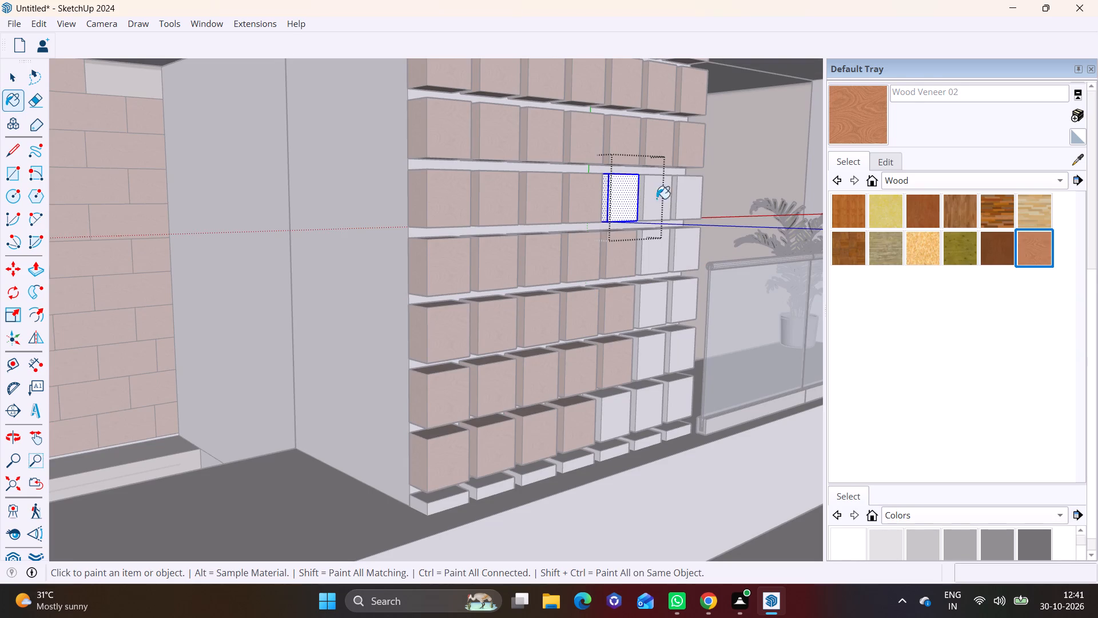
{"action": "left_click", "coordinate": [630, 199]}
Paint all faces of the sixth-column blocks in the fifth and sixth rows with Wood Veneer 02.
{"action": "key", "text": "space"}
{"action": "triple_click", "coordinate": [660, 209]}
{"action": "left_click", "coordinate": [1051, 251]}
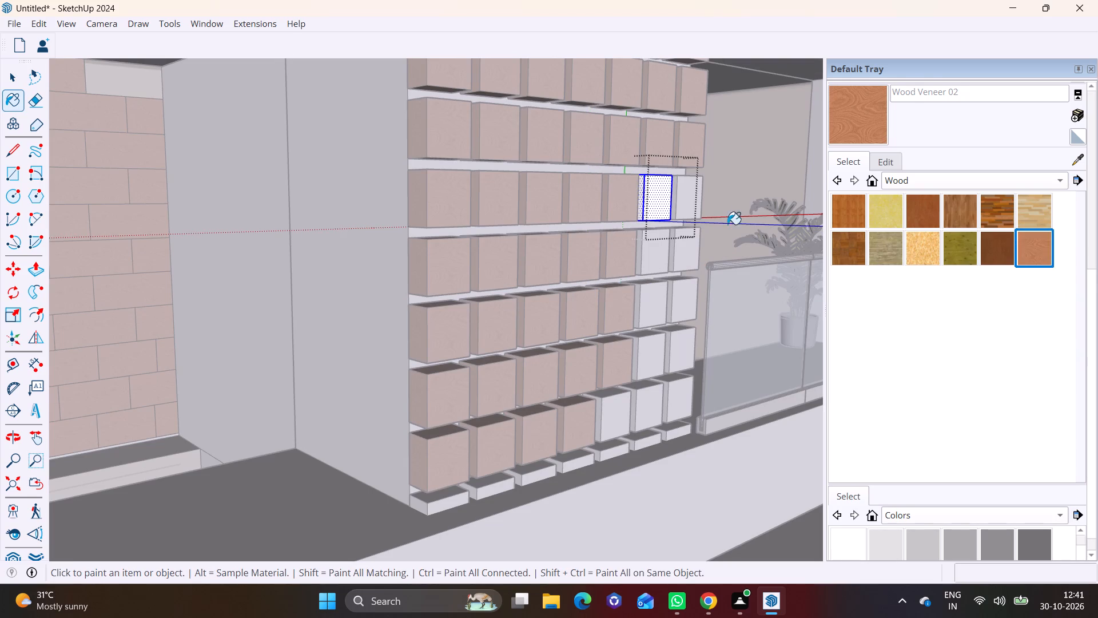
{"action": "left_click", "coordinate": [640, 204]}
{"action": "left_click", "coordinate": [655, 251]}
{"action": "key", "text": "space"}
{"action": "triple_click", "coordinate": [649, 259]}
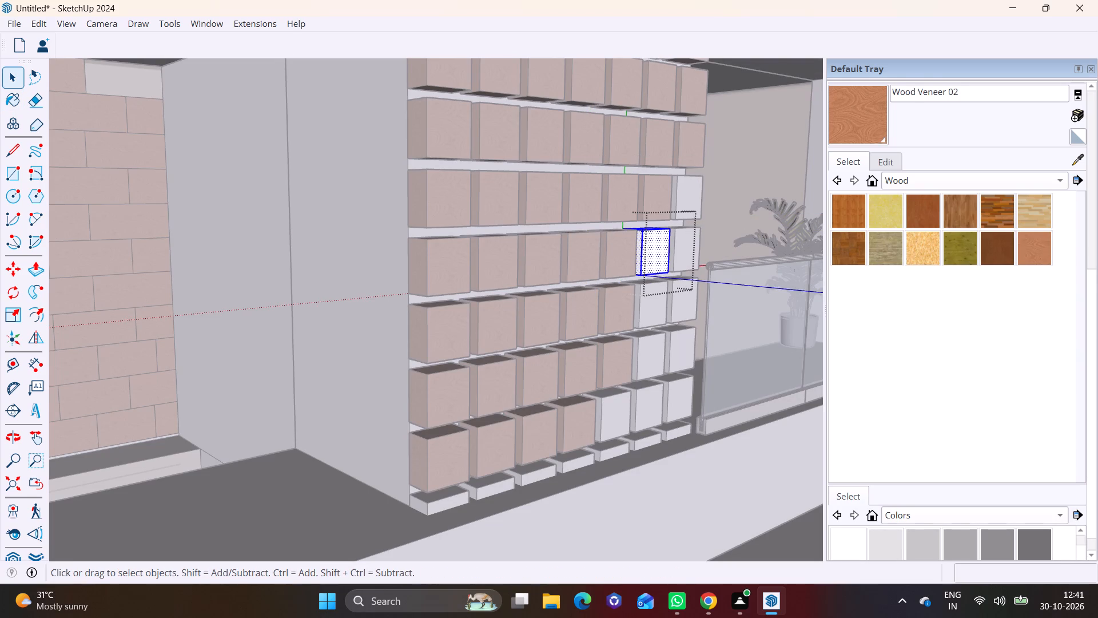
{"action": "left_click", "coordinate": [1028, 254]}
{"action": "left_click", "coordinate": [659, 262]}
Paint all faces of the seventh-column blocks in the fifth and sixth rows with Wood Veneer 02.
{"action": "key", "text": "space"}
{"action": "triple_click", "coordinate": [687, 213]}
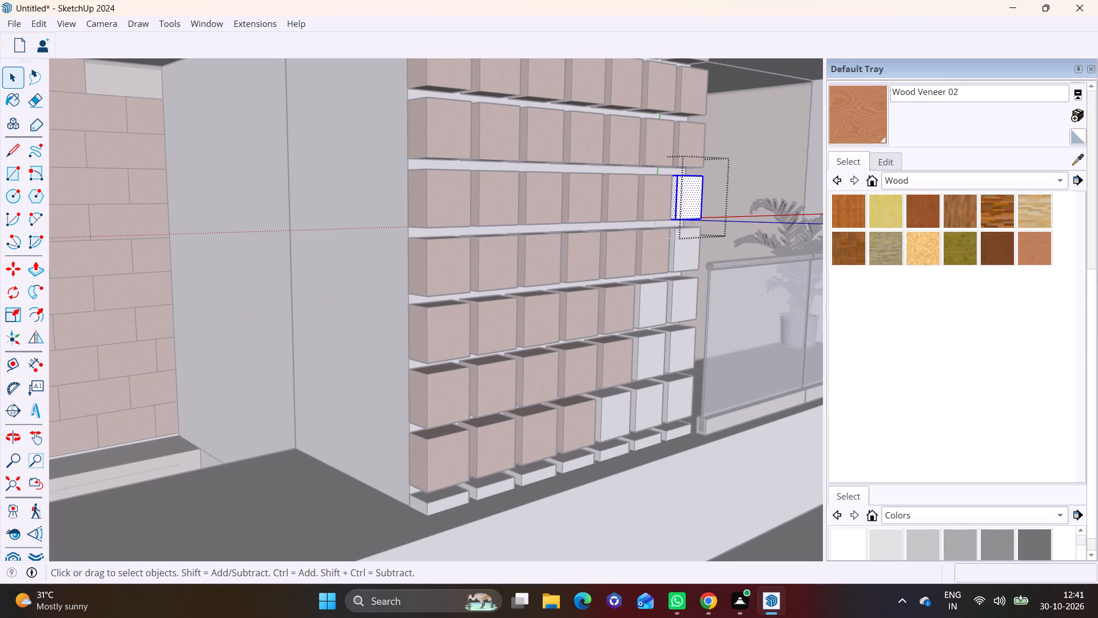
{"action": "left_click", "coordinate": [1029, 241]}
{"action": "left_click", "coordinate": [700, 196]}
{"action": "key", "text": "space"}
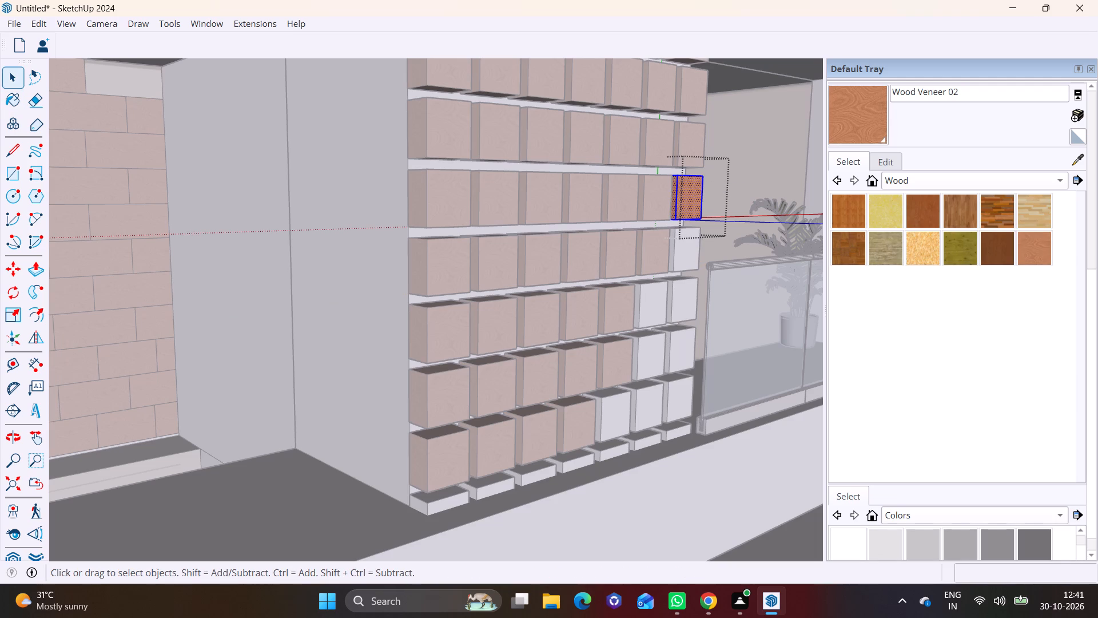
{"action": "triple_click", "coordinate": [678, 261]}
{"action": "left_click", "coordinate": [678, 261]}
{"action": "left_click", "coordinate": [1051, 240]}
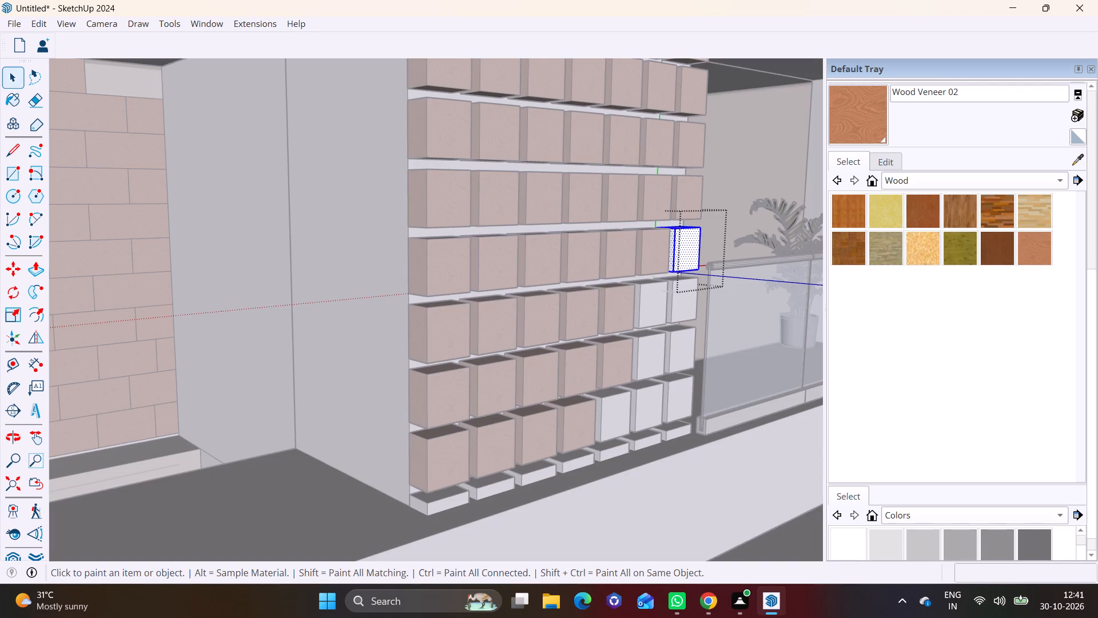
{"action": "left_click", "coordinate": [691, 249]}
Paint all faces of the seventh- and sixth-column blocks in the seventh row with Wood Veneer 02.
{"action": "key", "text": "space"}
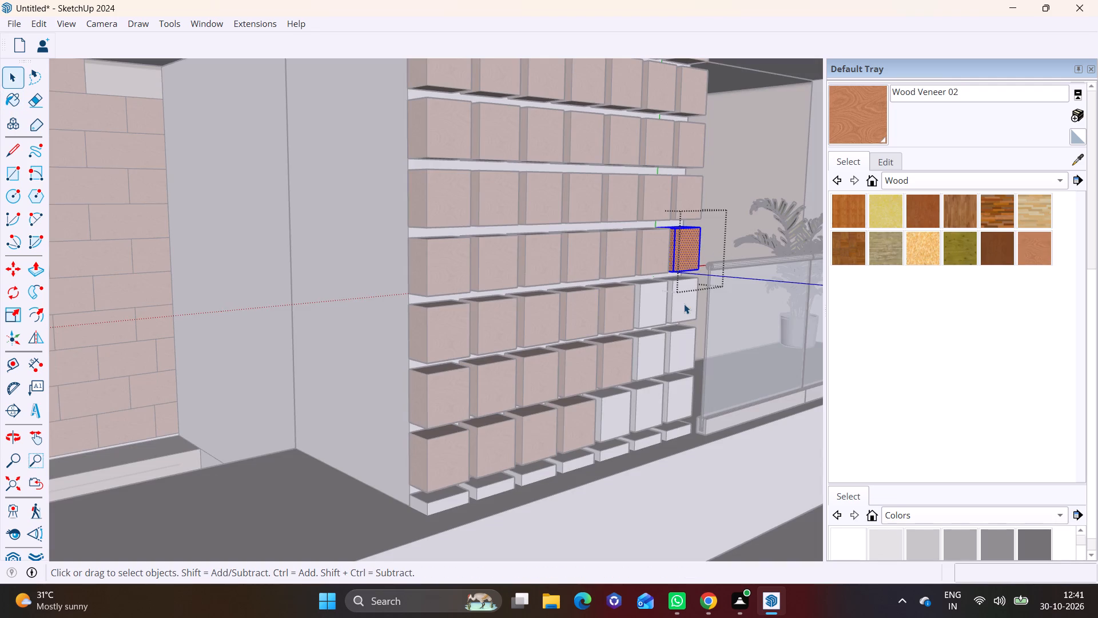
{"action": "triple_click", "coordinate": [684, 304]}
{"action": "left_click", "coordinate": [1036, 249]}
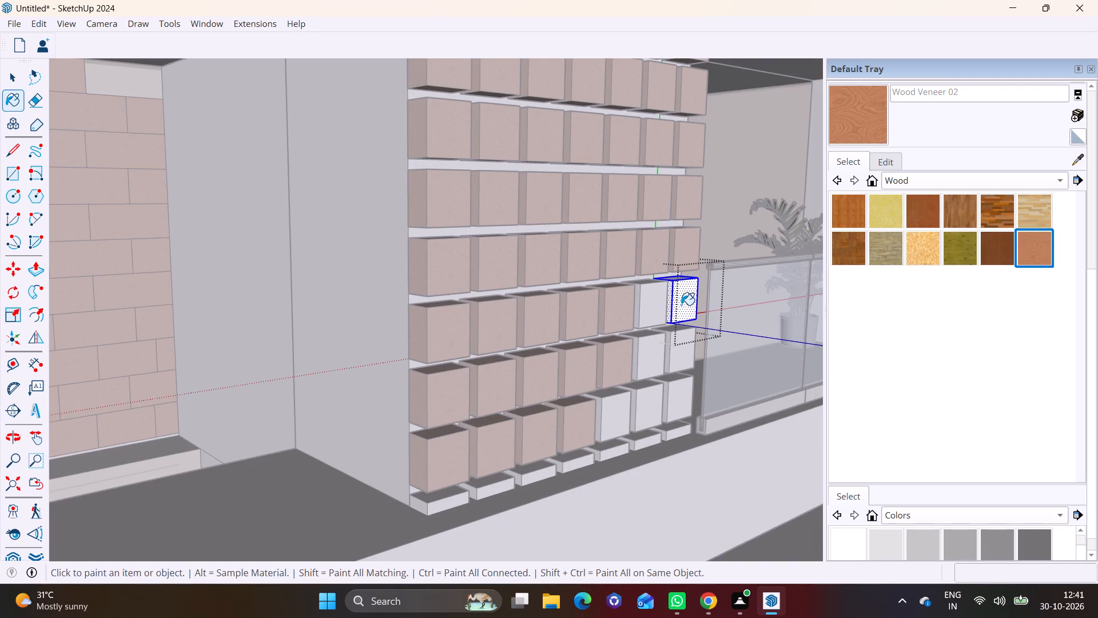
{"action": "left_click", "coordinate": [681, 305]}
{"action": "key", "text": "space"}
{"action": "triple_click", "coordinate": [647, 314]}
{"action": "left_click", "coordinate": [1037, 256]}
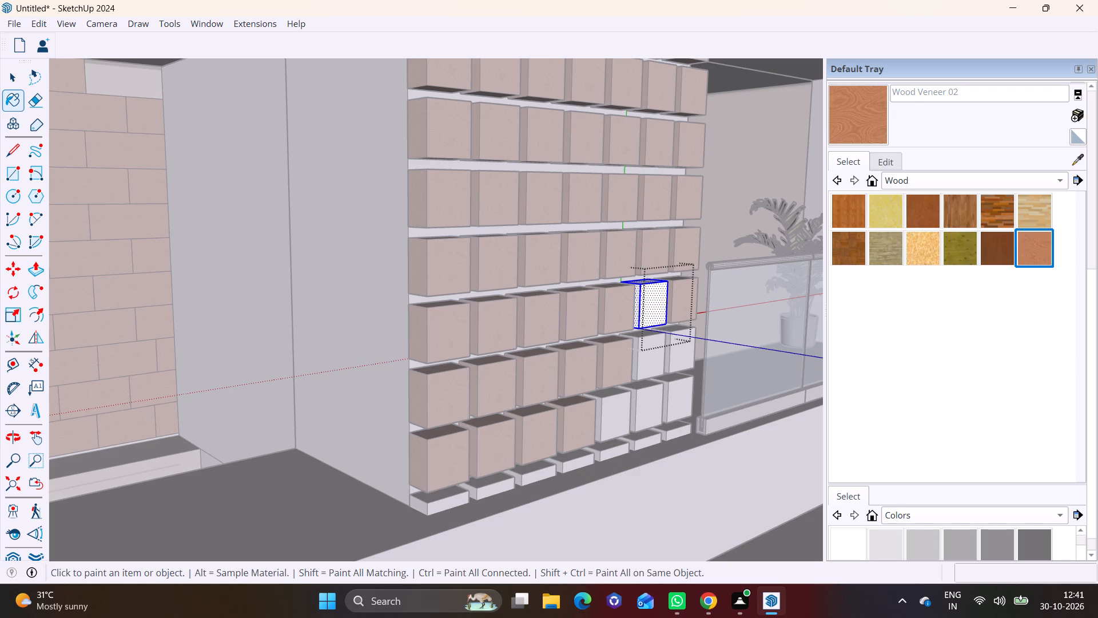
{"action": "left_click", "coordinate": [652, 314]}
Paint all faces of the sixth- and seventh-column blocks in the eighth row with Wood Veneer 02.
{"action": "key", "text": "space"}
{"action": "triple_click", "coordinate": [645, 349]}
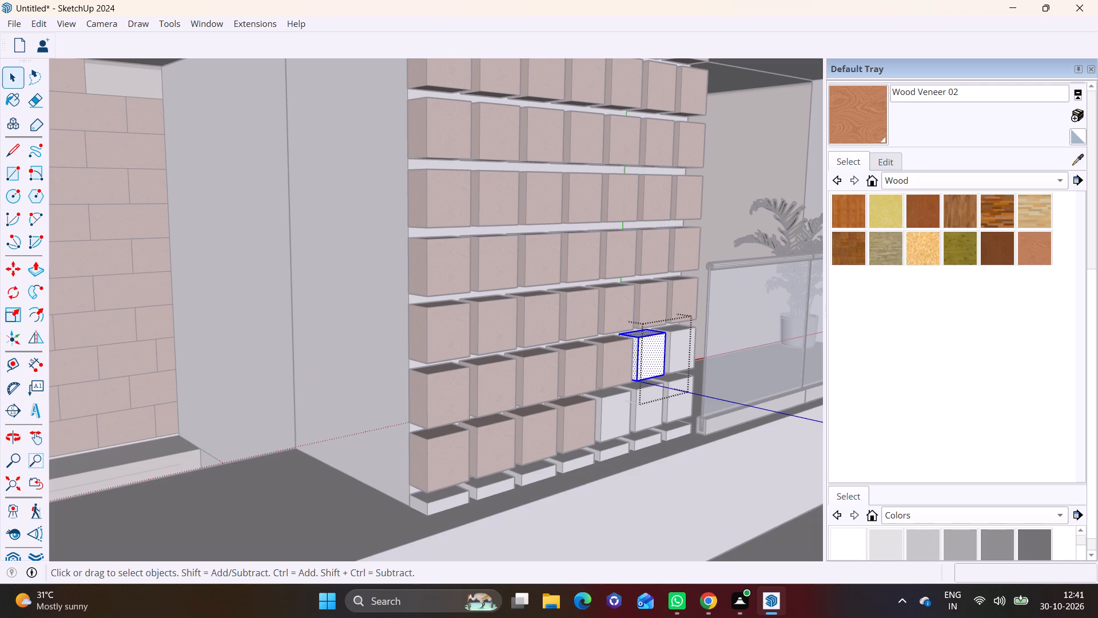
{"action": "left_click", "coordinate": [1040, 252]}
{"action": "left_click", "coordinate": [651, 352]}
{"action": "key", "text": "space"}
{"action": "triple_click", "coordinate": [686, 354]}
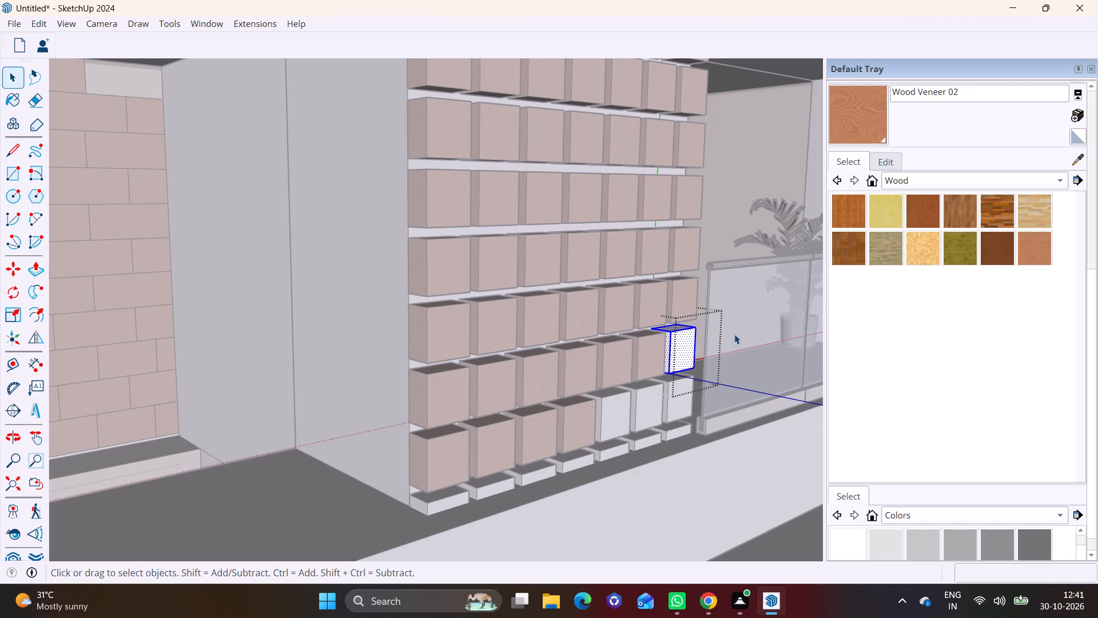
{"action": "left_click", "coordinate": [1043, 248]}
{"action": "left_click", "coordinate": [694, 354]}
Paint all faces of the seventh- and sixth-column blocks in the ninth row with Wood Veneer 02.
{"action": "key", "text": "space"}
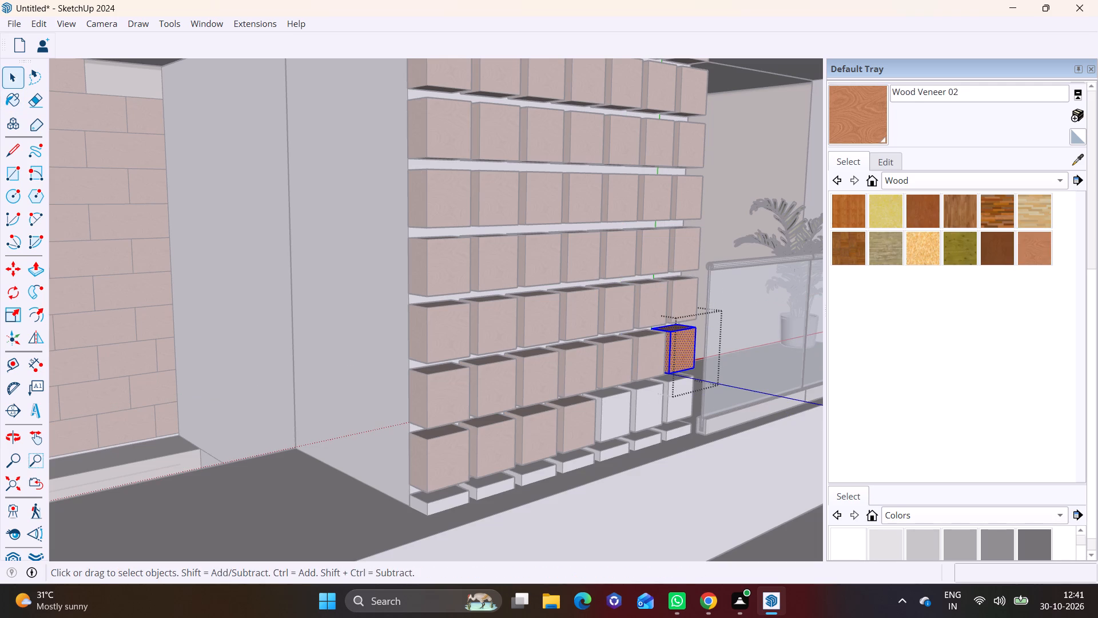
{"action": "left_click", "coordinate": [1027, 253]}
{"action": "key", "text": "space"}
{"action": "triple_click", "coordinate": [675, 401]}
{"action": "left_click", "coordinate": [675, 401]}
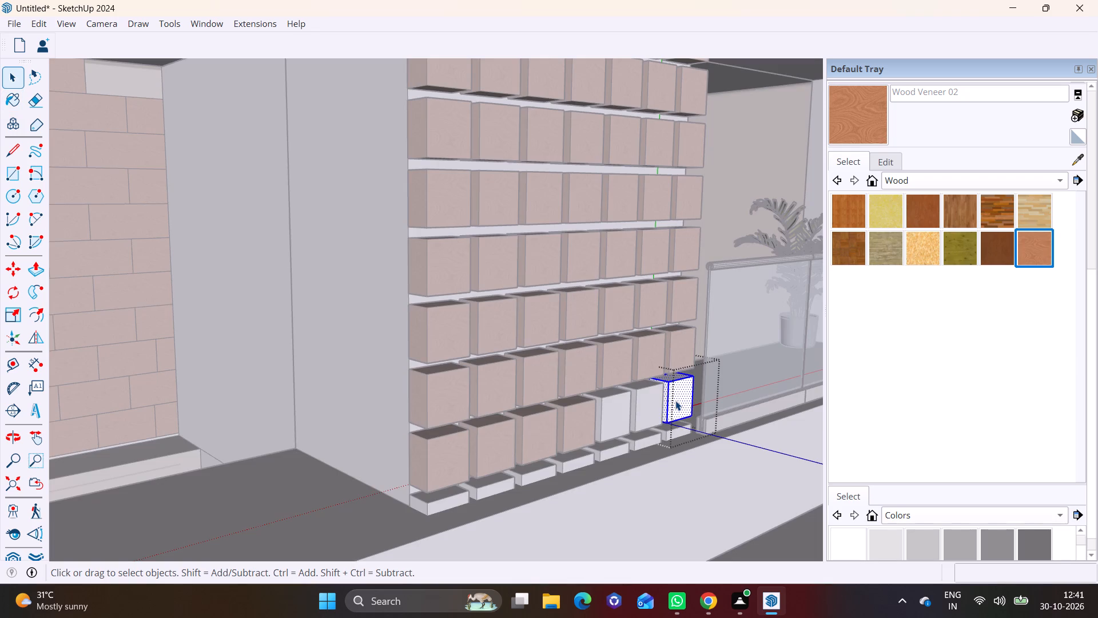
{"action": "left_click", "coordinate": [1031, 249]}
{"action": "left_click", "coordinate": [689, 383]}
{"action": "key", "text": "space"}
{"action": "left_click", "coordinate": [1033, 259]}
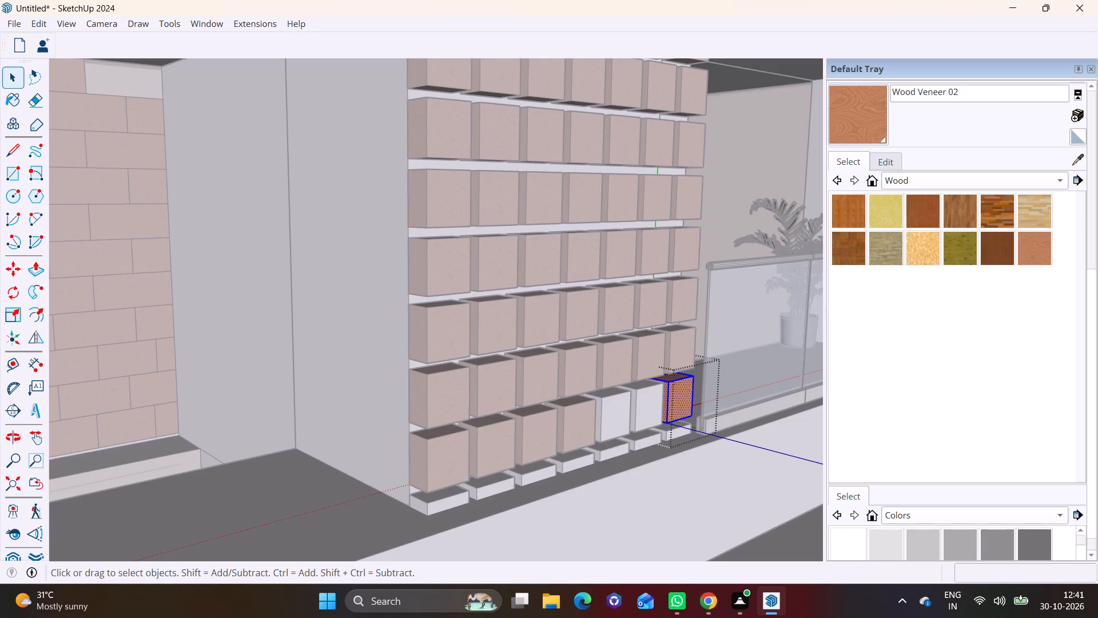
{"action": "left_click", "coordinate": [655, 412]}
{"action": "key", "text": "space"}
{"action": "triple_click", "coordinate": [644, 411]}
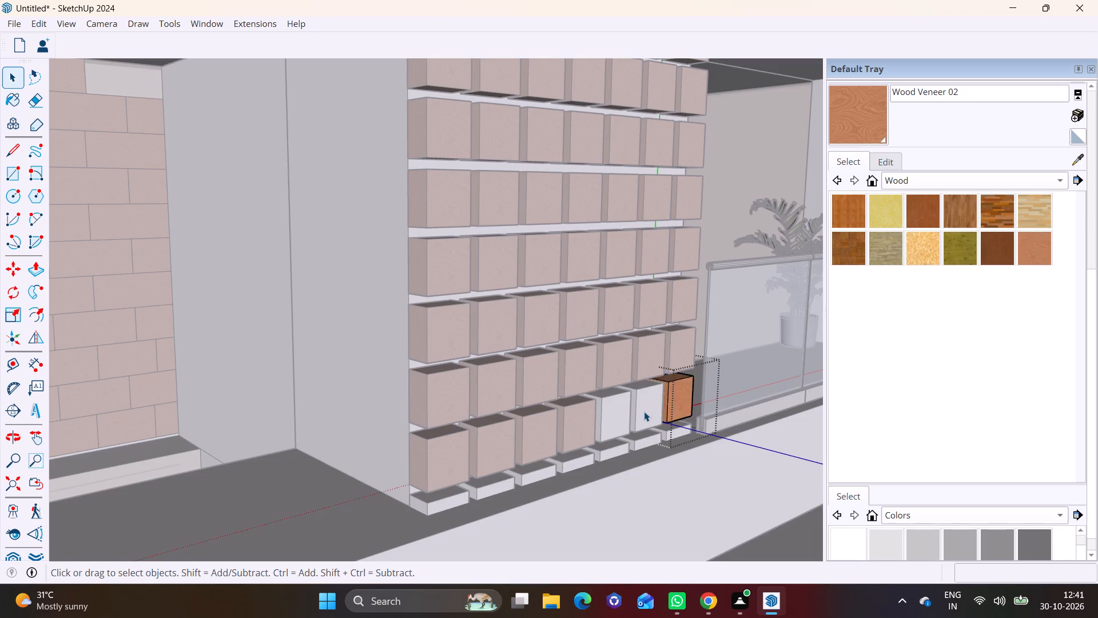
{"action": "left_click", "coordinate": [1036, 248]}
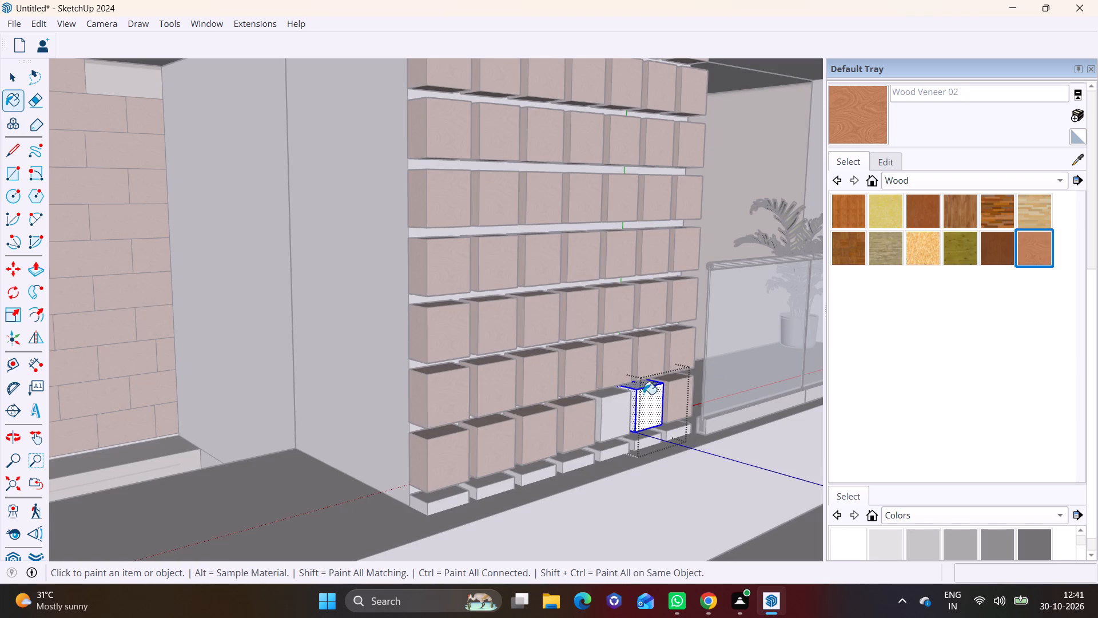
{"action": "left_click", "coordinate": [631, 398]}
Paint all faces of the fifth-column block in the ninth row with Wood Veneer 02.
{"action": "key", "text": "space"}
{"action": "left_click", "coordinate": [1044, 239]}
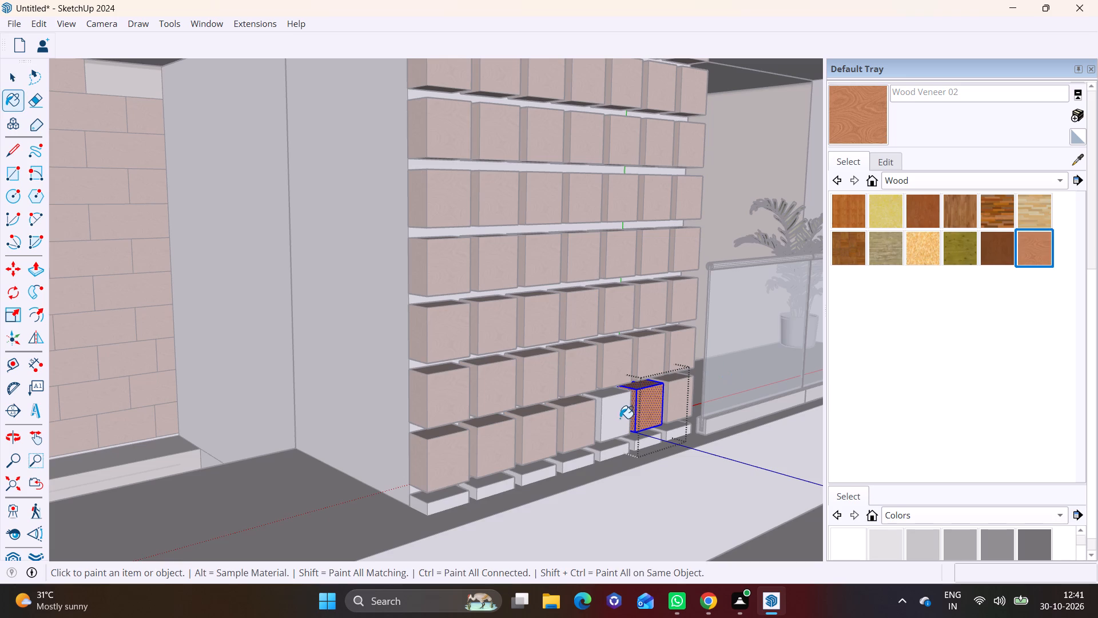
{"action": "left_click", "coordinate": [619, 417]}
{"action": "key", "text": "space"}
{"action": "triple_click", "coordinate": [615, 417]}
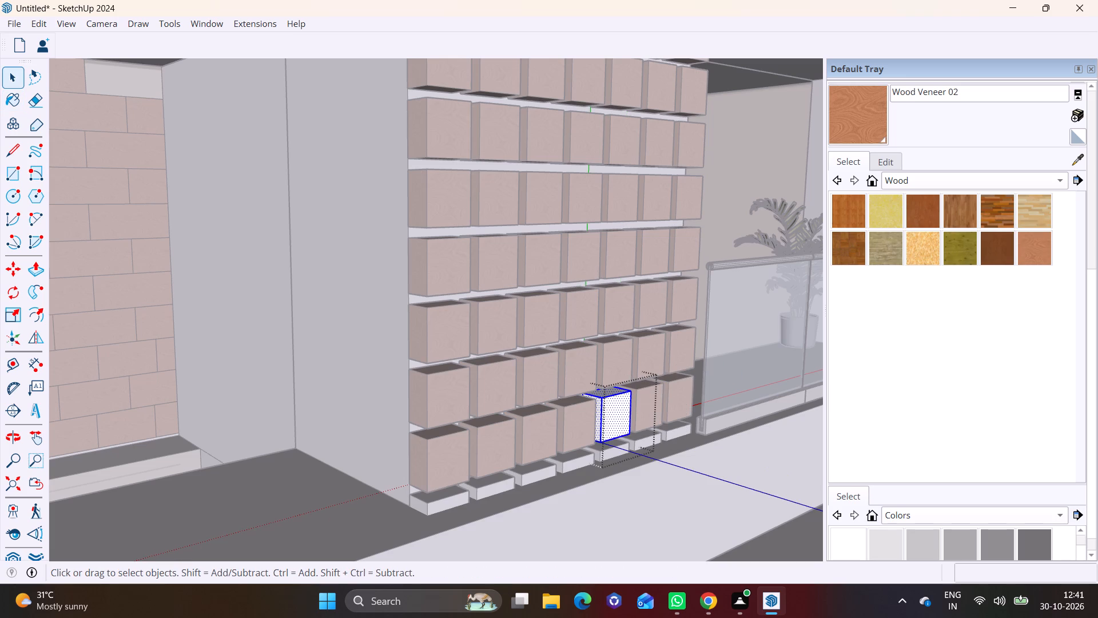
{"action": "left_click", "coordinate": [1020, 249]}
{"action": "left_click", "coordinate": [625, 409]}
Paint all faces of the first- and second-column short blocks in the bottom row with Wood Veneer 02.
{"action": "middle_click_drag", "start_coordinate": [626, 438], "coordinate": [600, 312], "text": "shift"}
{"action": "scroll", "coordinate": [515, 348], "scroll_direction": "up", "scroll_amount": 5}
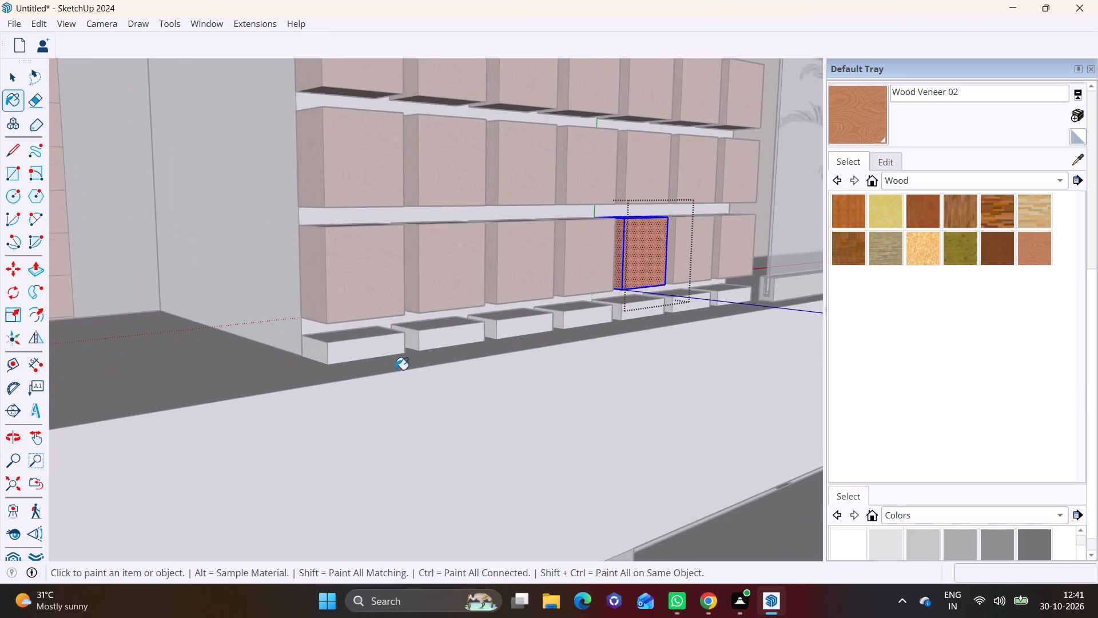
{"action": "key", "text": "space"}
{"action": "triple_click", "coordinate": [373, 348]}
{"action": "left_click", "coordinate": [1025, 243]}
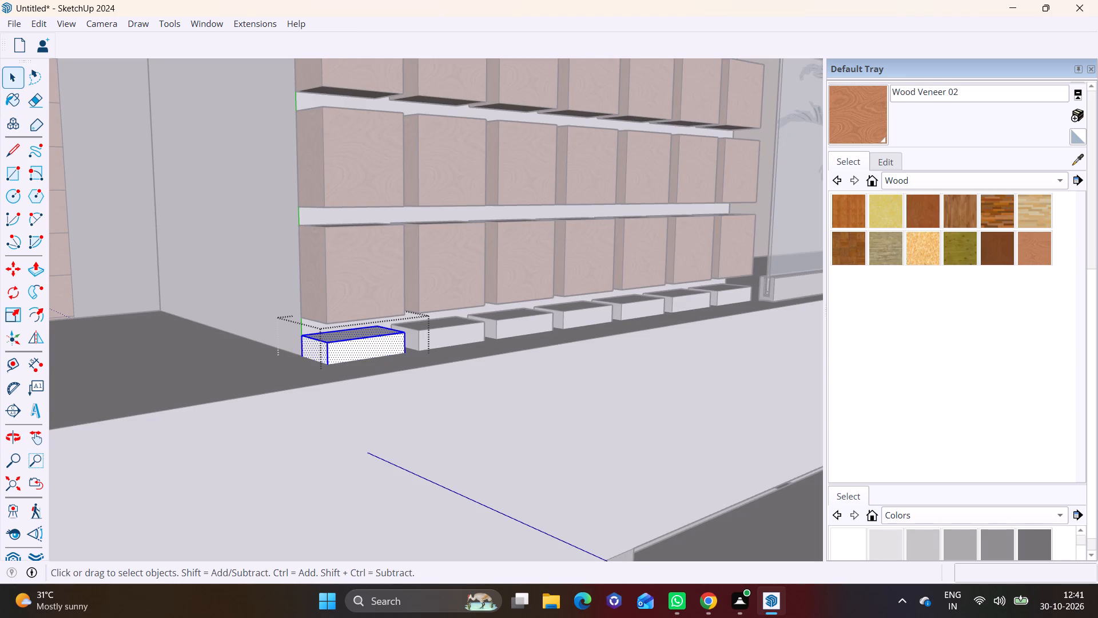
{"action": "left_click", "coordinate": [371, 346]}
{"action": "key", "text": "space"}
{"action": "triple_click", "coordinate": [430, 339]}
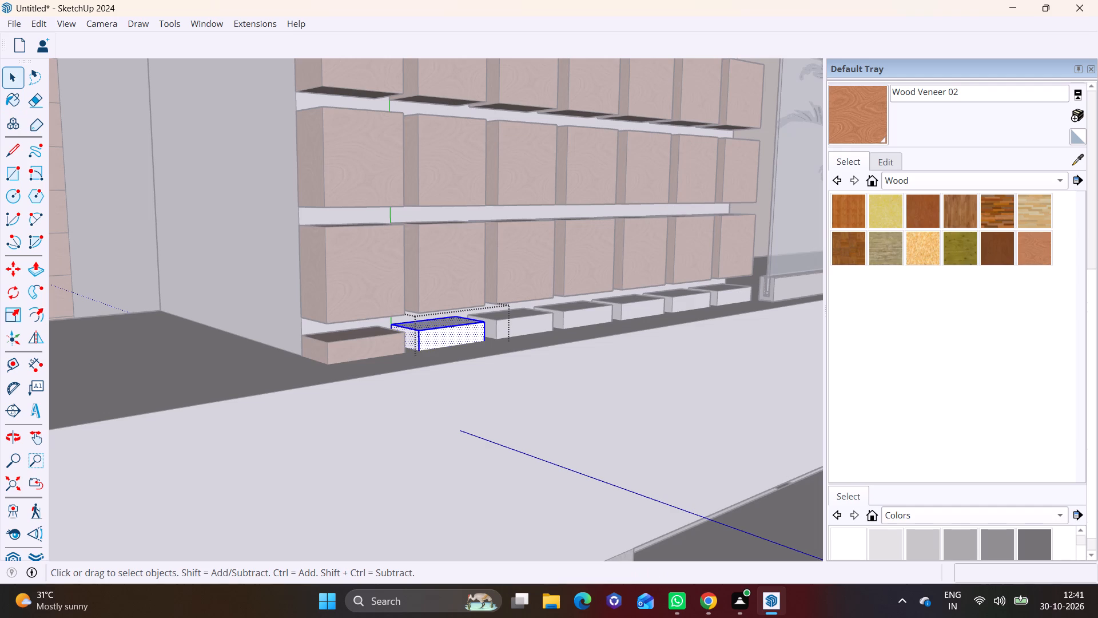
{"action": "left_click", "coordinate": [1060, 253]}
{"action": "left_click", "coordinate": [1033, 253]}
{"action": "left_click", "coordinate": [445, 333]}
Paint all faces of the third- and fourth-column short blocks in the bottom row with Wood Veneer 02.
{"action": "key", "text": "space"}
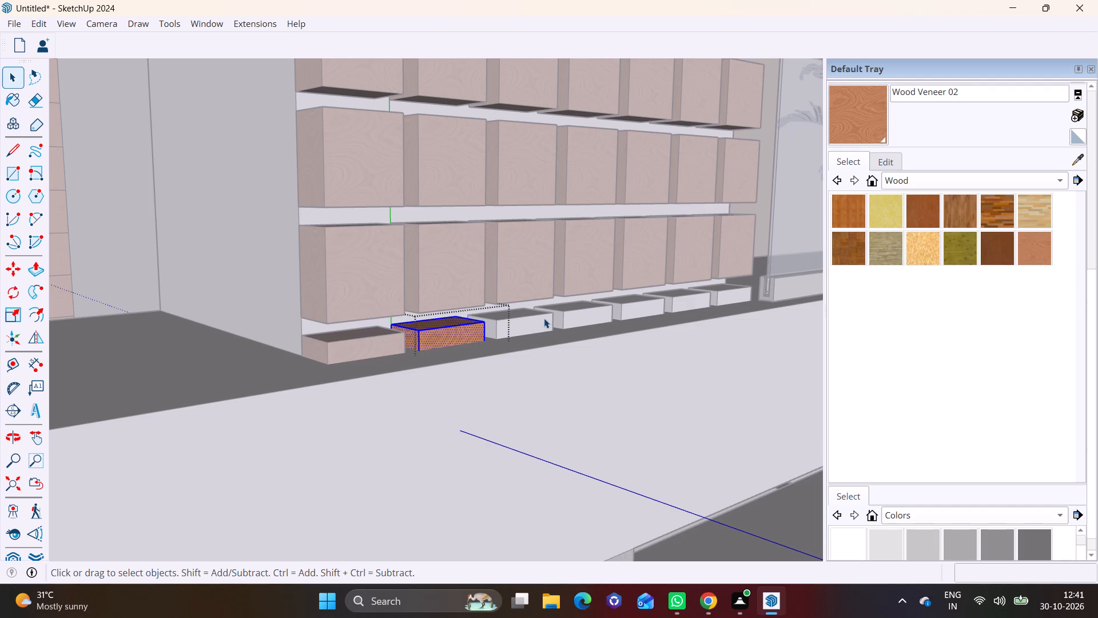
{"action": "triple_click", "coordinate": [544, 318]}
{"action": "left_click", "coordinate": [1019, 241]}
{"action": "left_click", "coordinate": [535, 320]}
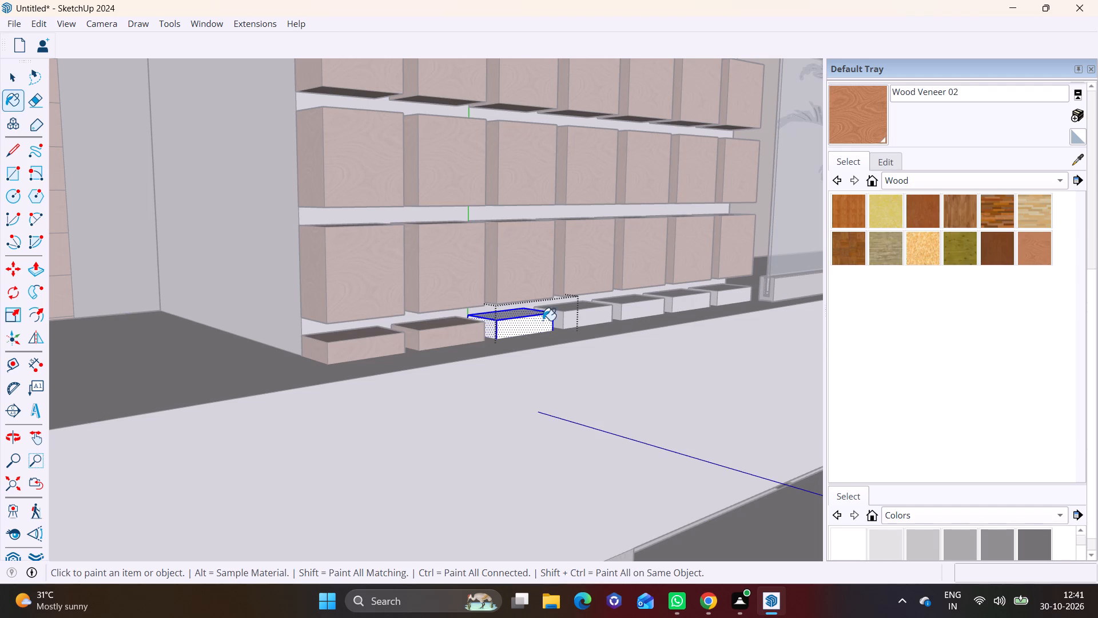
{"action": "key", "text": "space"}
{"action": "left_click", "coordinate": [608, 320]}
{"action": "triple_click", "coordinate": [584, 314]}
{"action": "left_click", "coordinate": [1041, 251]}
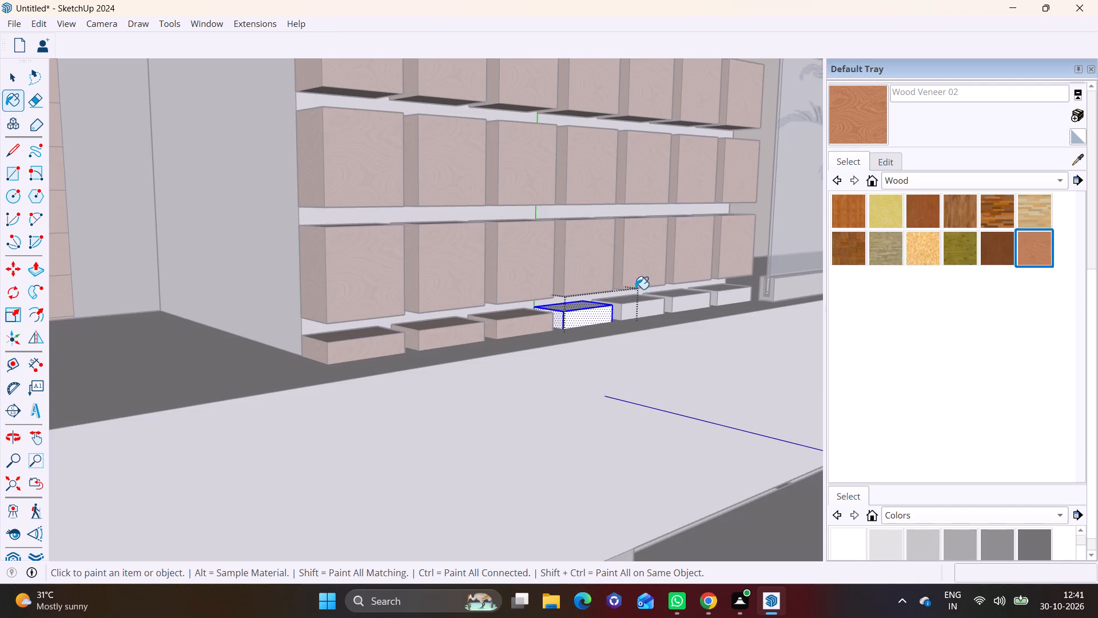
{"action": "left_click", "coordinate": [588, 309]}
Paint all faces of the fifth- and sixth-column short blocks in the bottom row with Wood Veneer 02.
{"action": "key", "text": "space"}
{"action": "triple_click", "coordinate": [639, 304]}
{"action": "left_click", "coordinate": [1035, 254]}
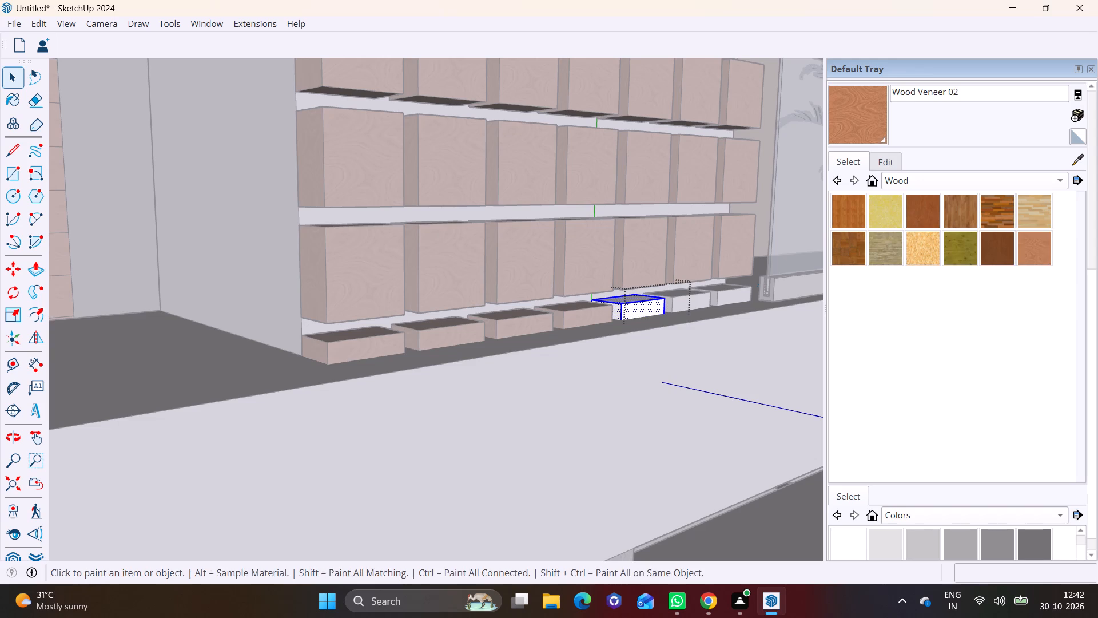
{"action": "left_click", "coordinate": [644, 308]}
{"action": "key", "text": "space"}
{"action": "triple_click", "coordinate": [694, 307]}
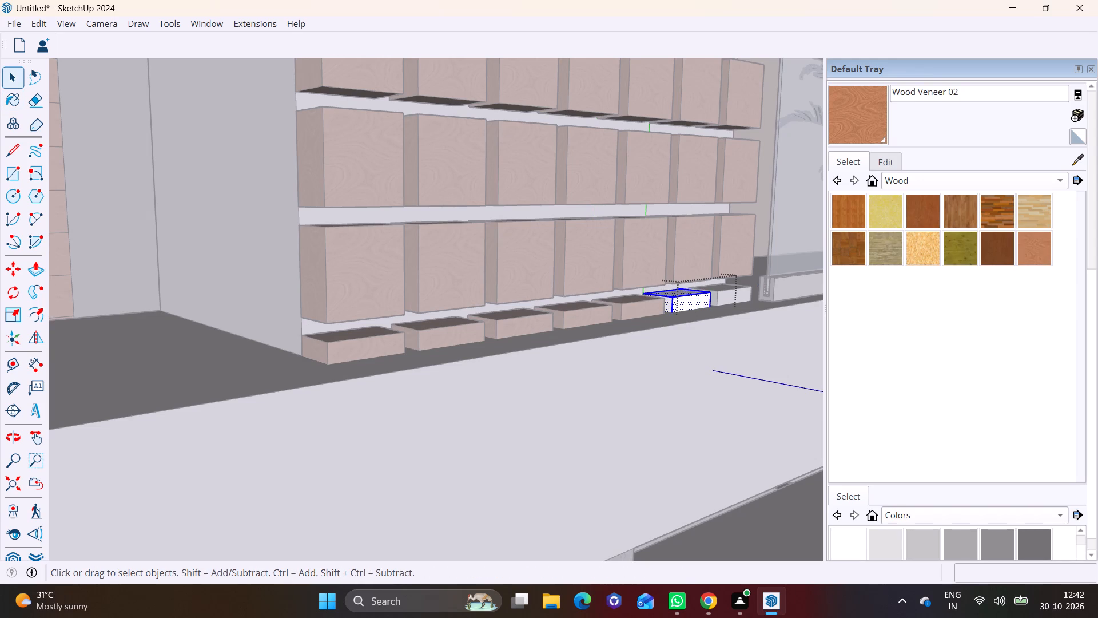
{"action": "left_click", "coordinate": [1034, 244]}
{"action": "left_click", "coordinate": [690, 292]}
Paint all faces of the seventh-column short block in the bottom row with Wood Veneer 02, then leave the block's group.
{"action": "key", "text": "space"}
{"action": "triple_click", "coordinate": [727, 291]}
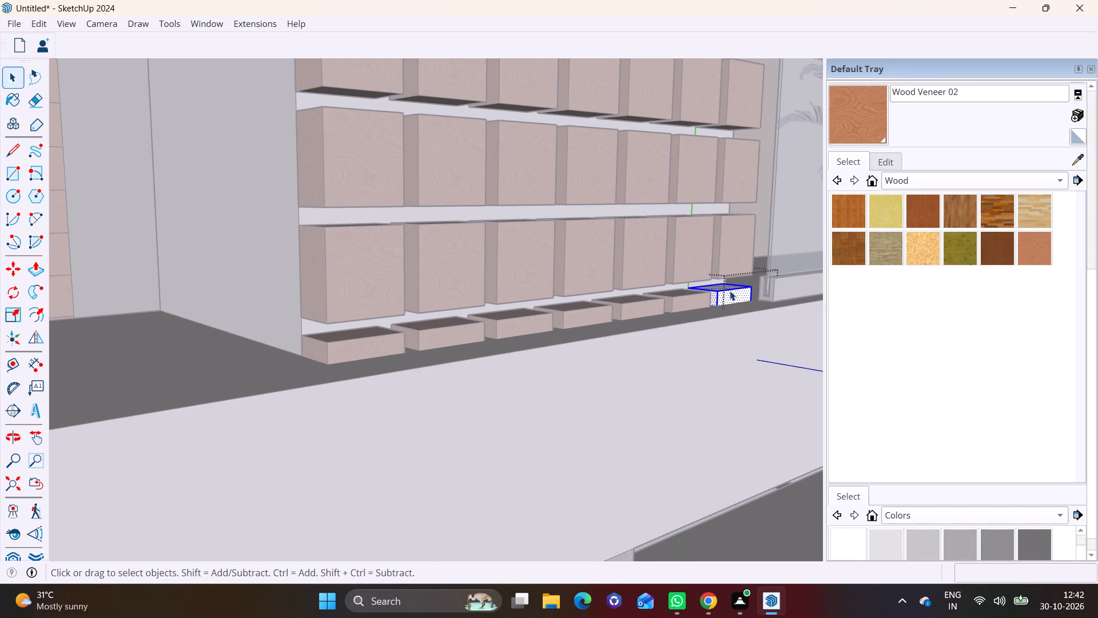
{"action": "left_click", "coordinate": [1016, 250]}
{"action": "left_click", "coordinate": [730, 294]}
{"action": "double_click", "coordinate": [735, 299]}
{"action": "double_click", "coordinate": [728, 294]}
{"action": "left_click", "coordinate": [713, 282]}
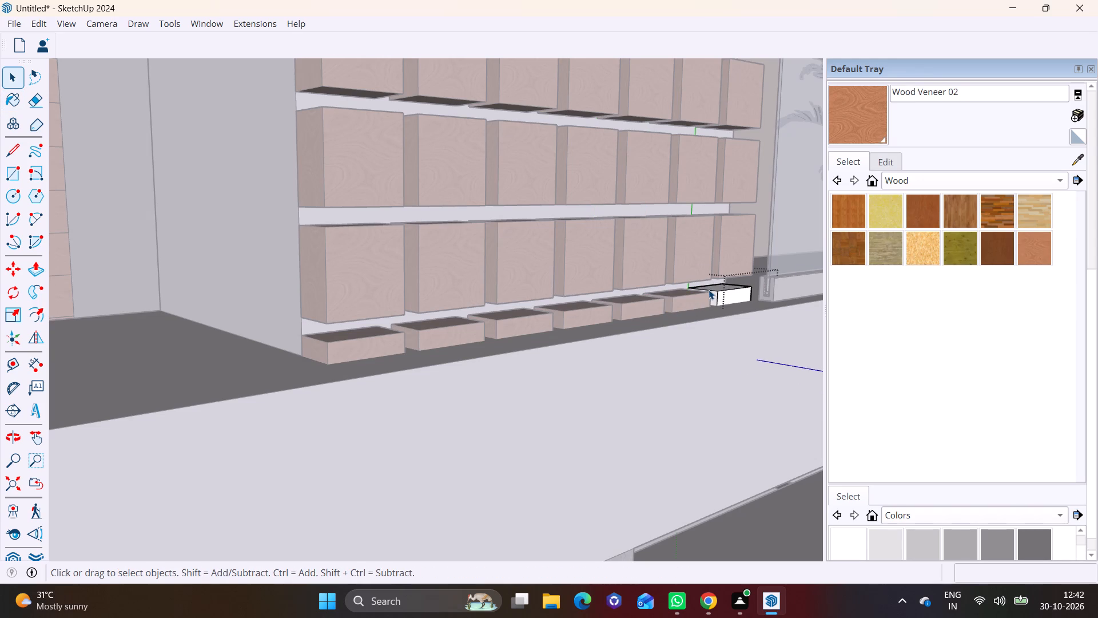
{"action": "double_click", "coordinate": [710, 288]}
{"action": "triple_click", "coordinate": [717, 293]}
{"action": "left_click", "coordinate": [1062, 253]}
{"action": "left_click", "coordinate": [1028, 253]}
{"action": "left_click", "coordinate": [730, 303]}
{"action": "key", "text": "space"}
{"action": "left_click", "coordinate": [643, 362]}
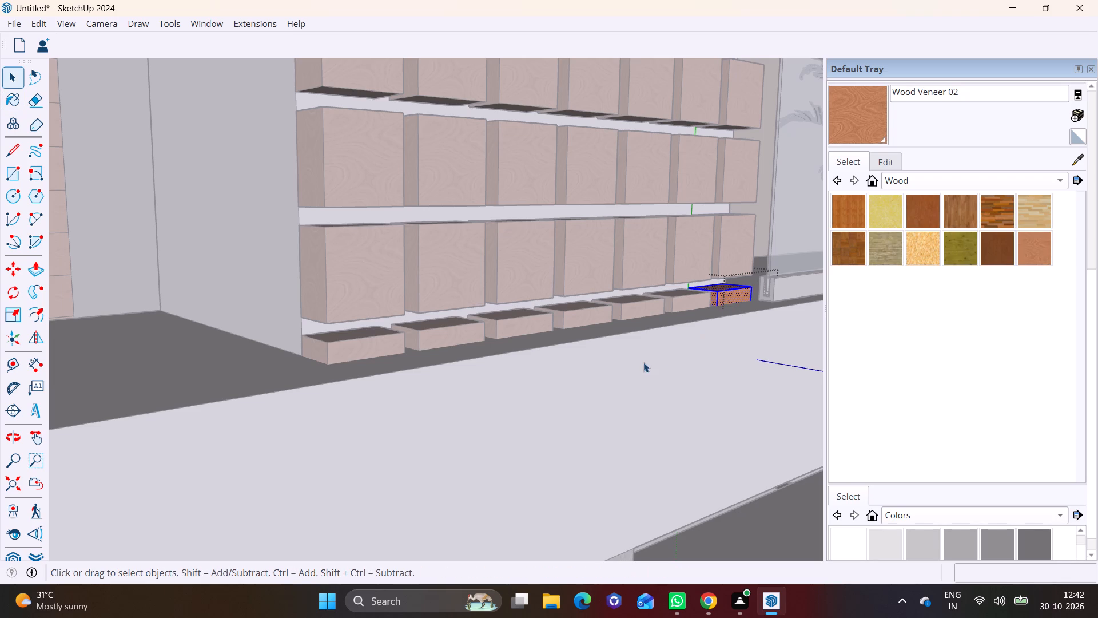
Paint the white wall face behind the projecting blocks with Wood Veneer 02.
{"action": "scroll", "coordinate": [622, 382], "scroll_direction": "down", "scroll_amount": 5}
{"action": "scroll", "coordinate": [432, 304], "scroll_direction": "up", "scroll_amount": 3}
{"action": "left_click", "coordinate": [441, 288]}
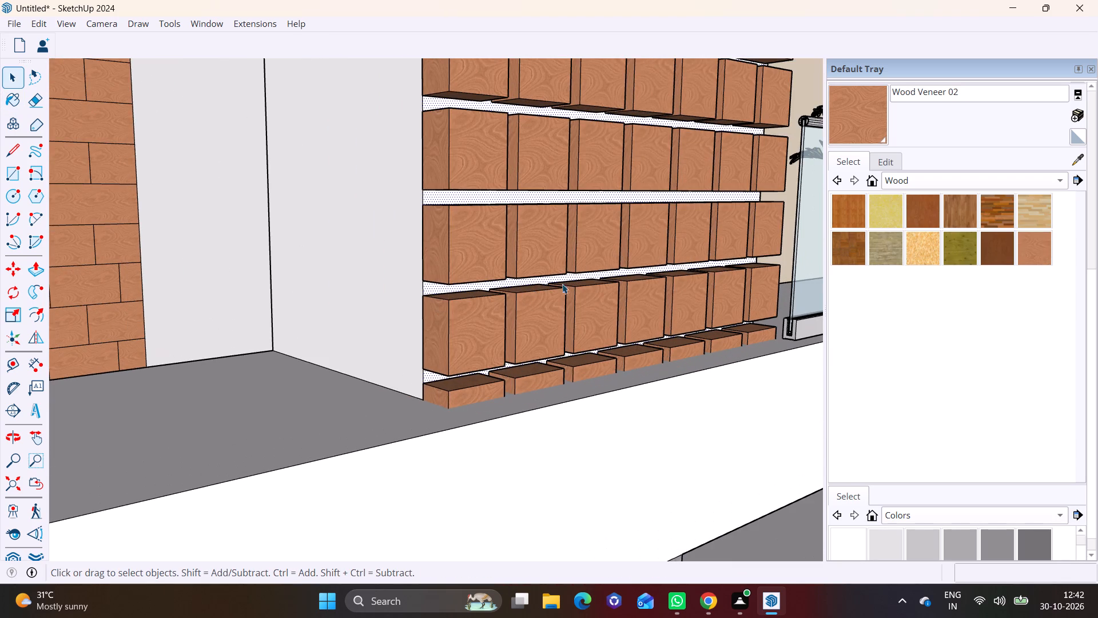
{"action": "left_click", "coordinate": [1039, 239]}
{"action": "left_click", "coordinate": [435, 295]}
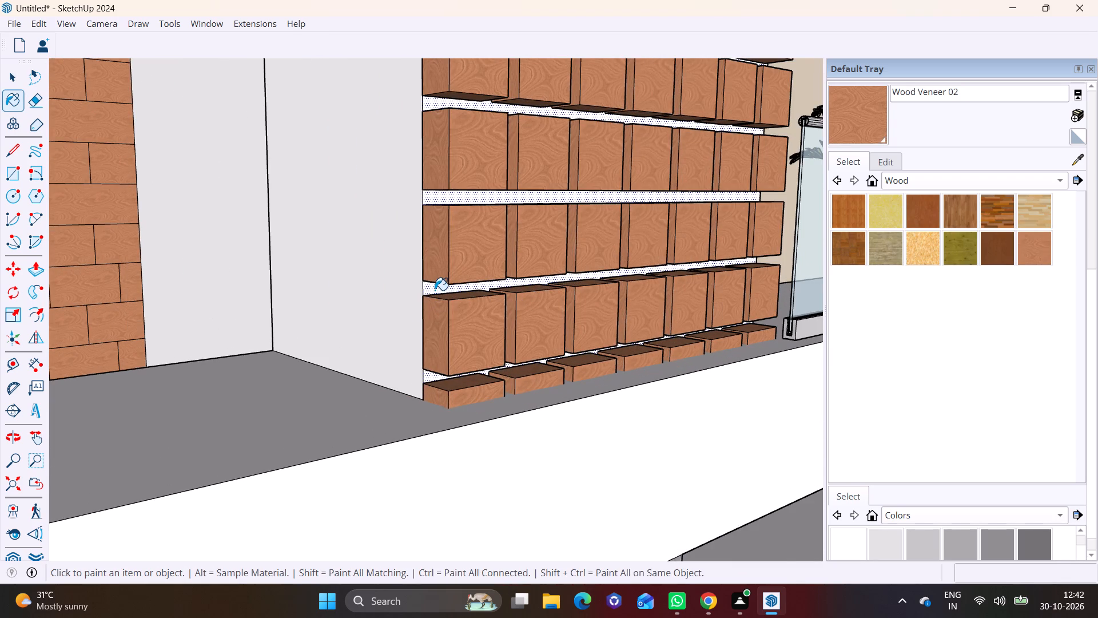
{"action": "left_click", "coordinate": [435, 290]}
{"action": "scroll", "coordinate": [427, 290], "scroll_direction": "down", "scroll_amount": 15}
{"action": "key", "text": "space"}
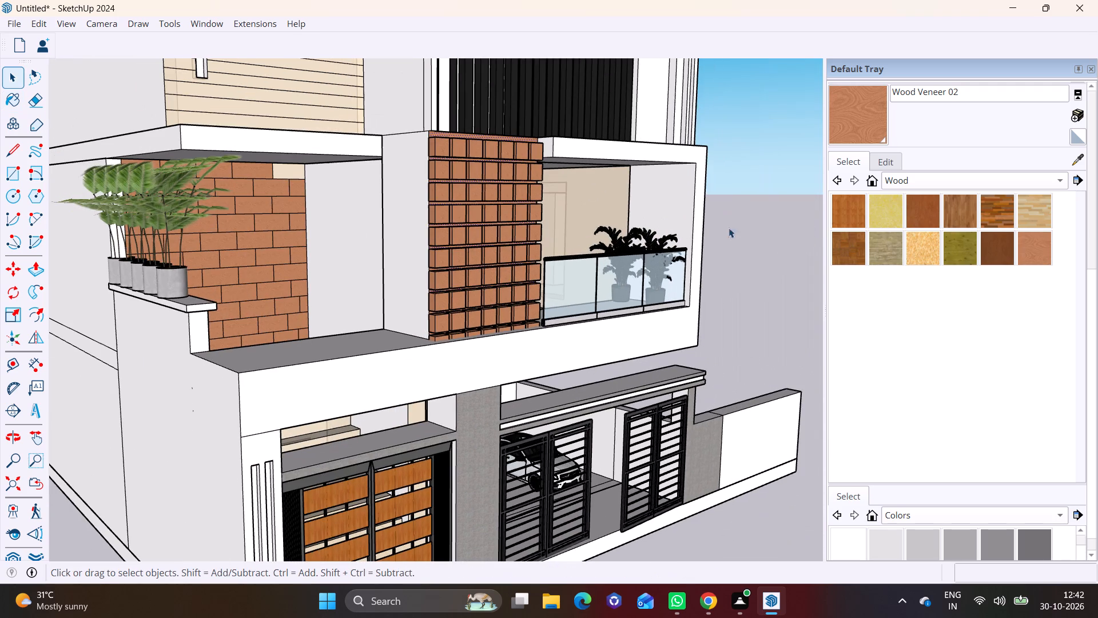
{"action": "left_click", "coordinate": [747, 225]}
Draw a horizontal line across the white side face of the block-grid wall, a little above the terrace floor.
{"action": "middle_click_drag", "start_coordinate": [440, 350], "coordinate": [502, 310]}
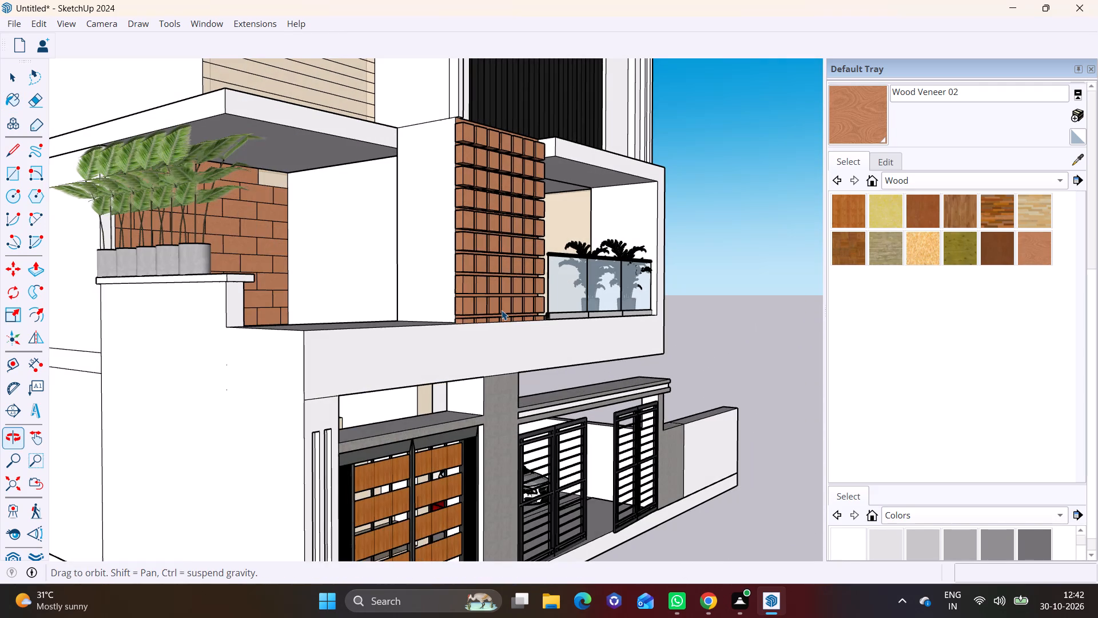
{"action": "scroll", "coordinate": [523, 284], "scroll_direction": "up", "scroll_amount": 1}
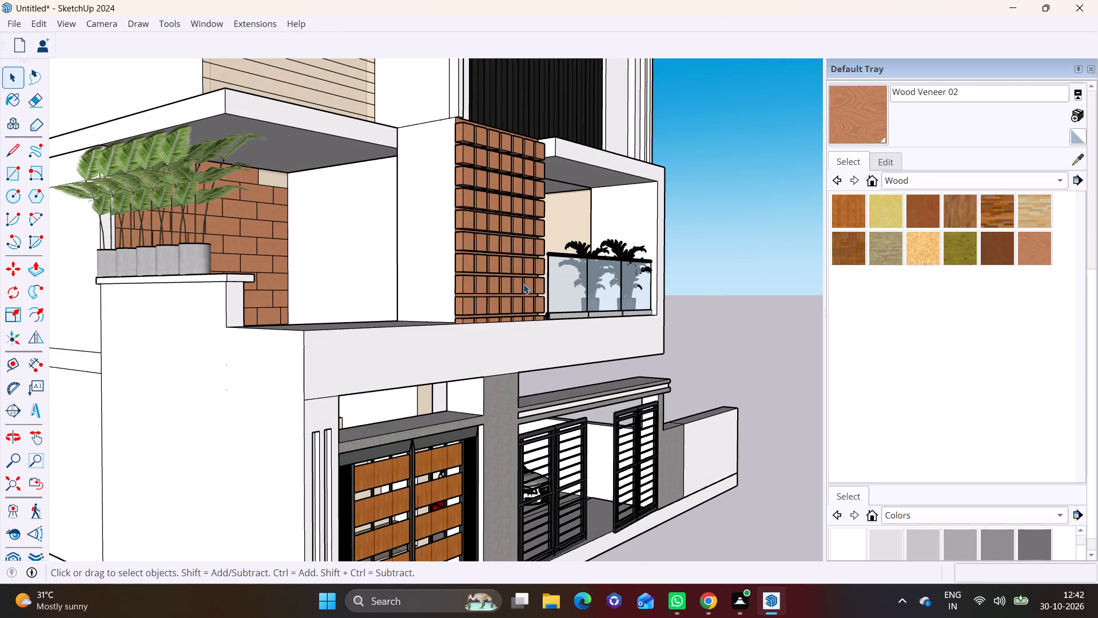
{"action": "middle_click_drag", "start_coordinate": [479, 287], "coordinate": [467, 374], "text": "shift"}
{"action": "middle_click_drag", "start_coordinate": [468, 371], "coordinate": [538, 375]}
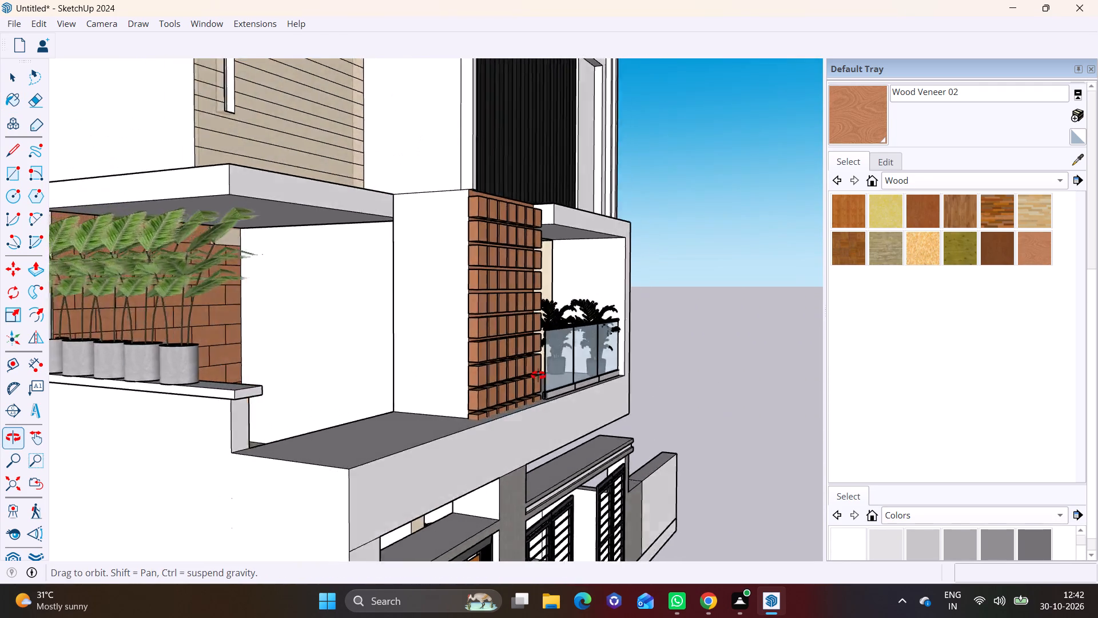
{"action": "middle_click_drag", "start_coordinate": [538, 375], "coordinate": [628, 381]}
{"action": "scroll", "coordinate": [475, 303], "scroll_direction": "up", "scroll_amount": 4}
{"action": "left_click", "coordinate": [3, 150]}
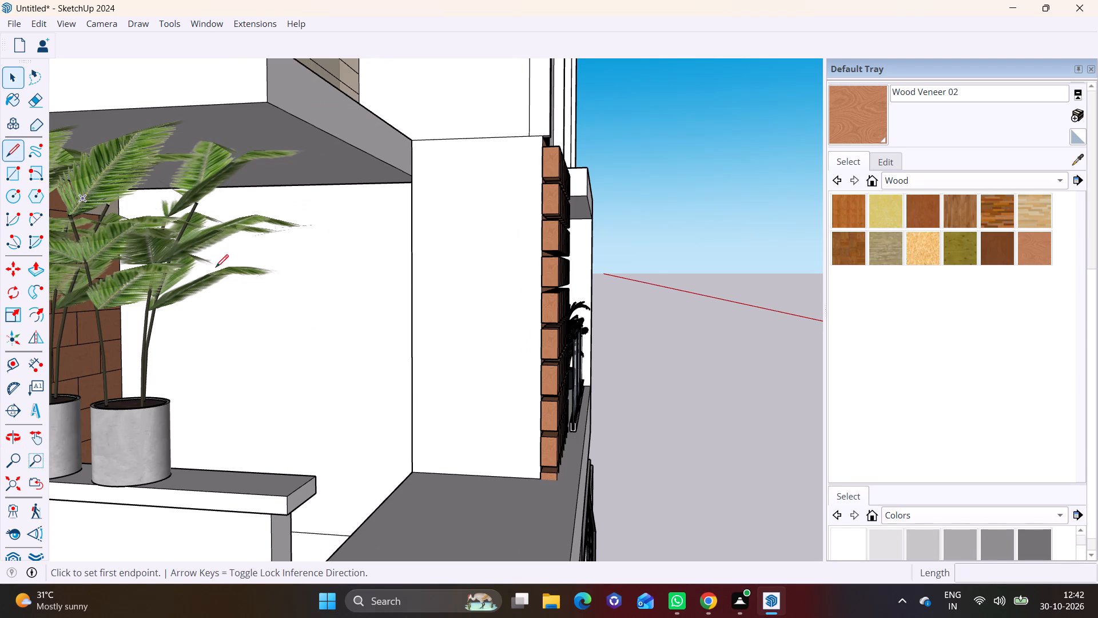
{"action": "left_click", "coordinate": [413, 453]}
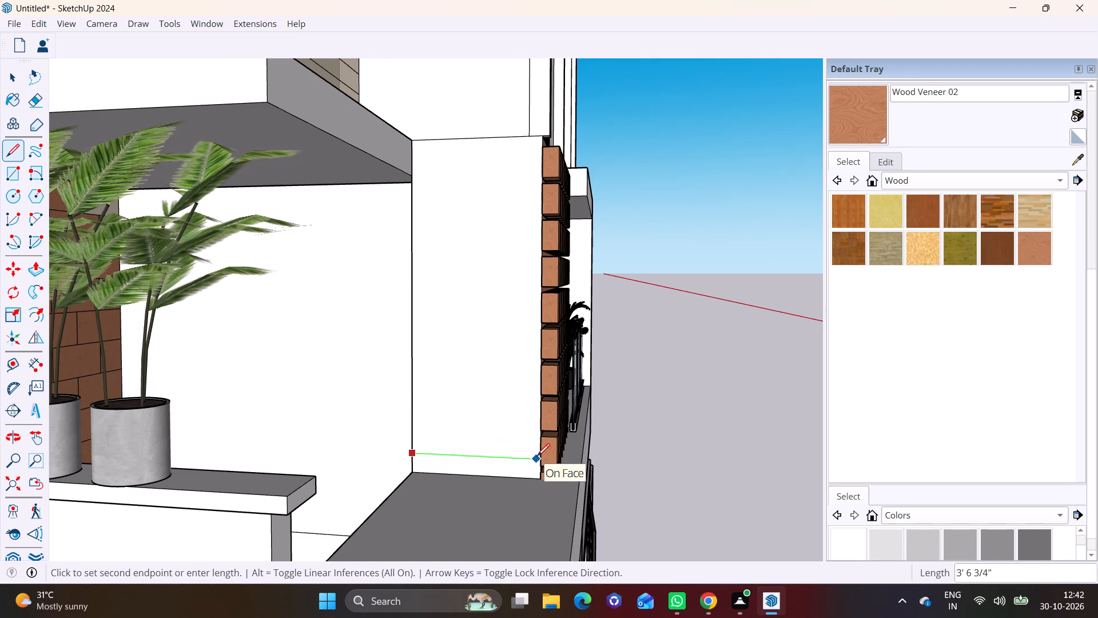
{"action": "key", "text": "Escape"}
{"action": "scroll", "coordinate": [507, 450], "scroll_direction": "up", "scroll_amount": 2}
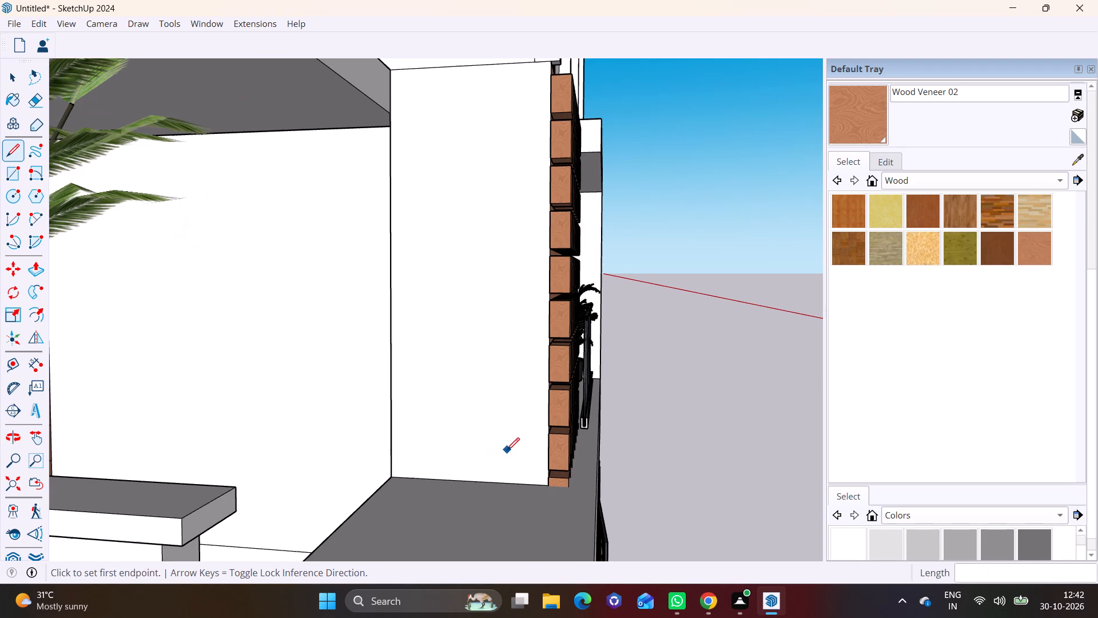
{"action": "left_click", "coordinate": [392, 444]}
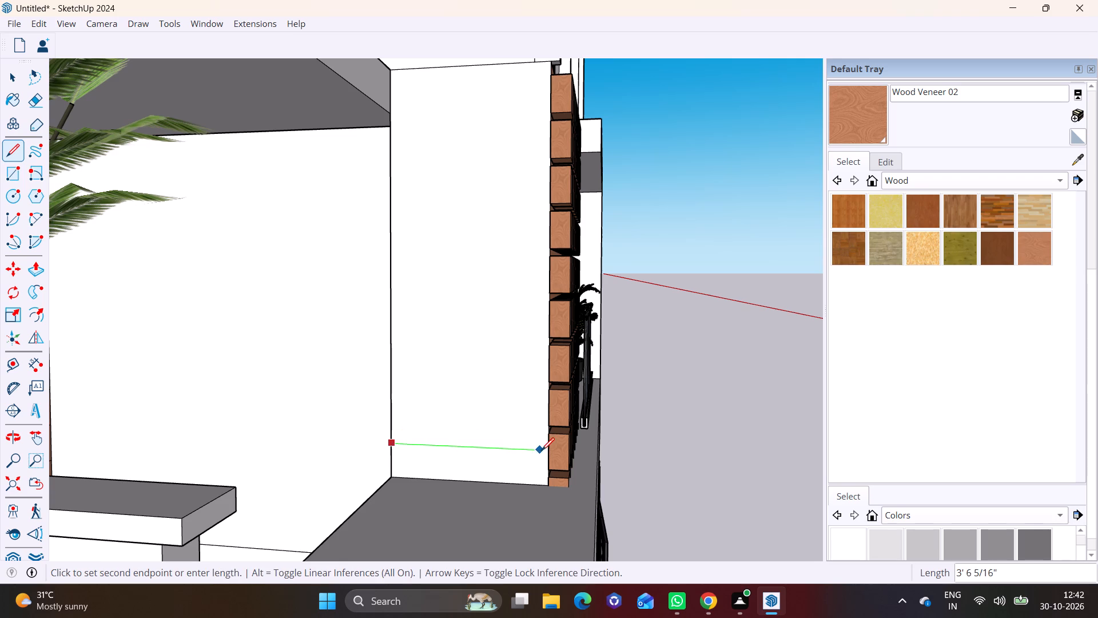
{"action": "left_click", "coordinate": [547, 450]}
{"action": "key", "text": "space"}
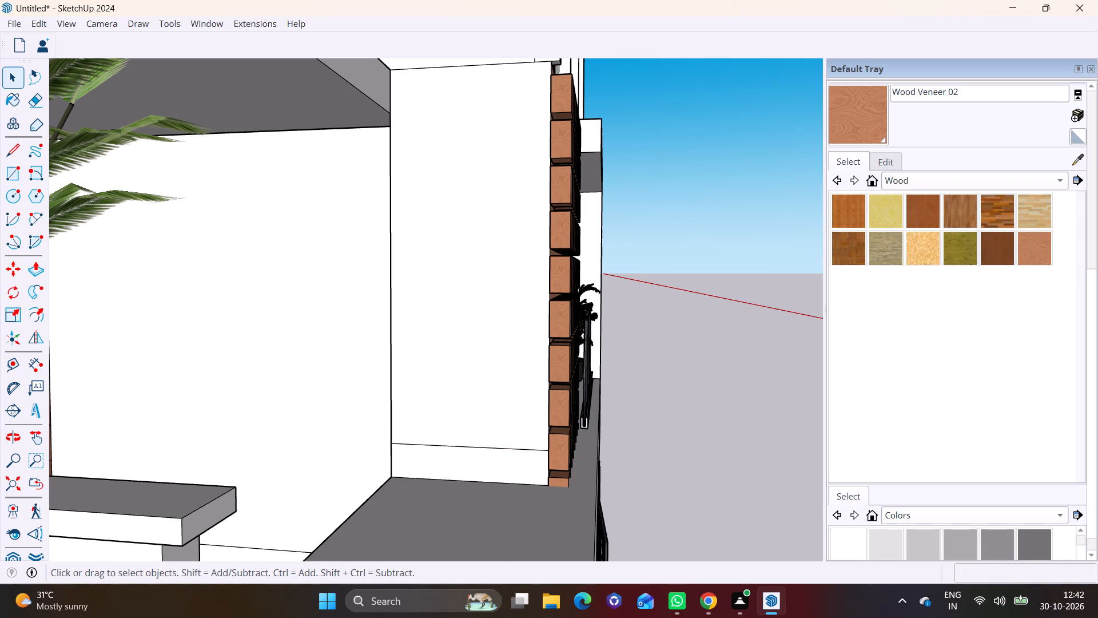
Draw six more roughly evenly spaced horizontal lines above the first one, spanning the full width of the same white side face.
{"action": "left_click", "coordinate": [18, 153]}
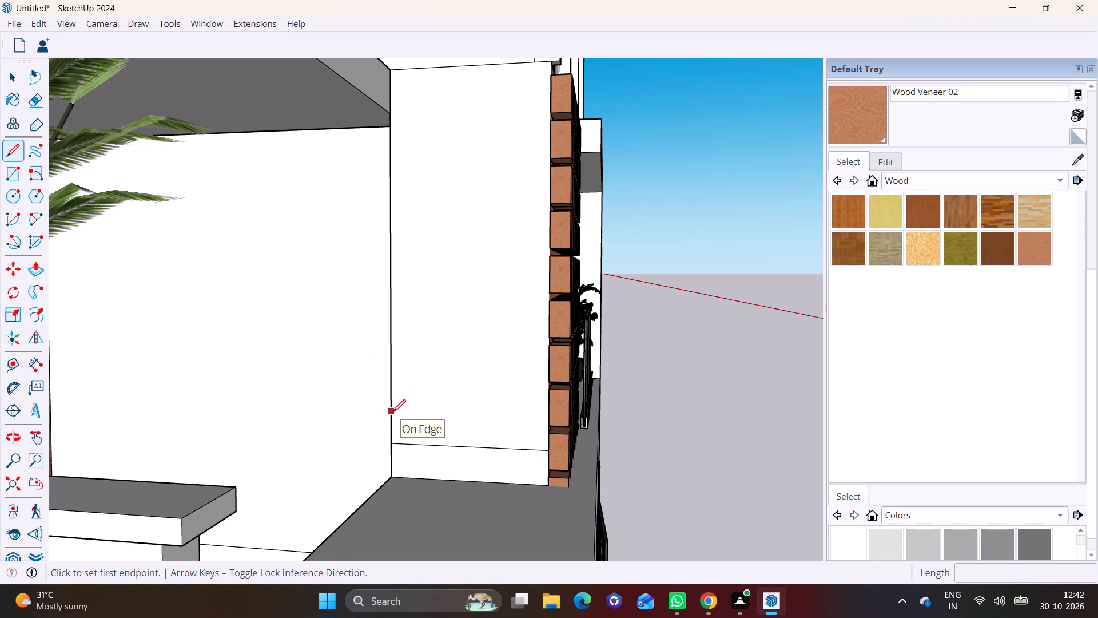
{"action": "left_click", "coordinate": [392, 413]}
{"action": "left_click", "coordinate": [544, 412]}
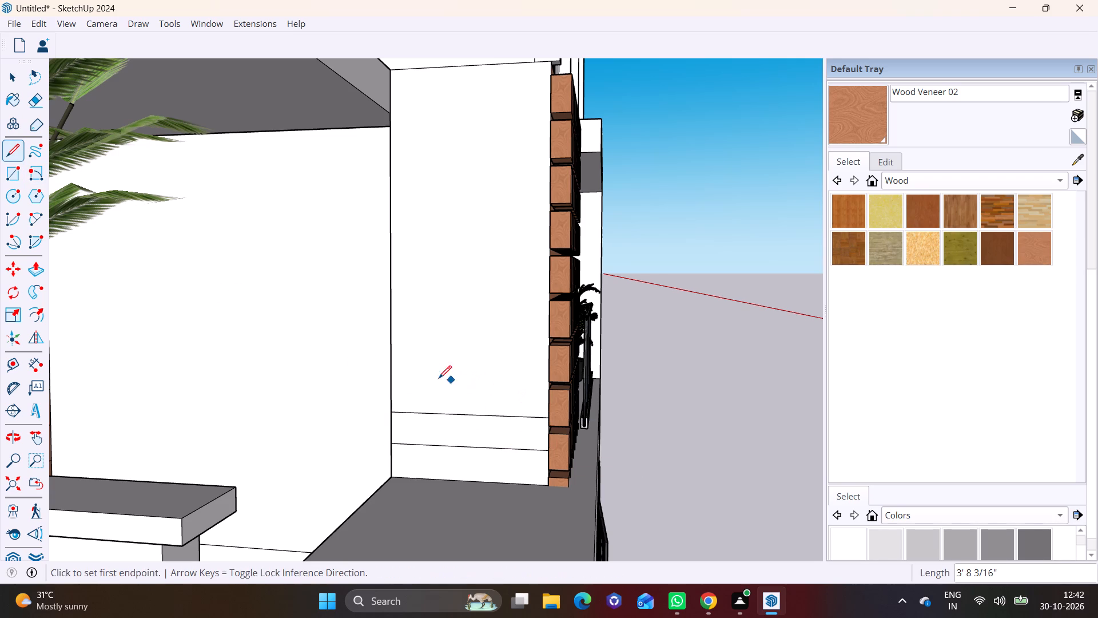
{"action": "left_click", "coordinate": [392, 381]}
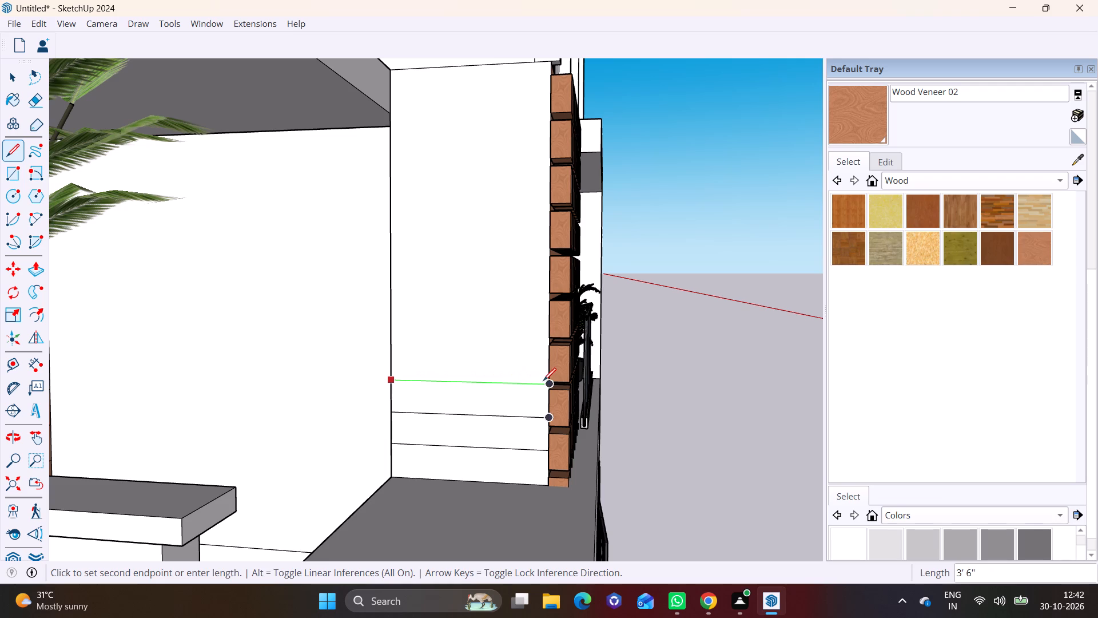
{"action": "left_click", "coordinate": [545, 381]}
{"action": "left_click", "coordinate": [389, 347]}
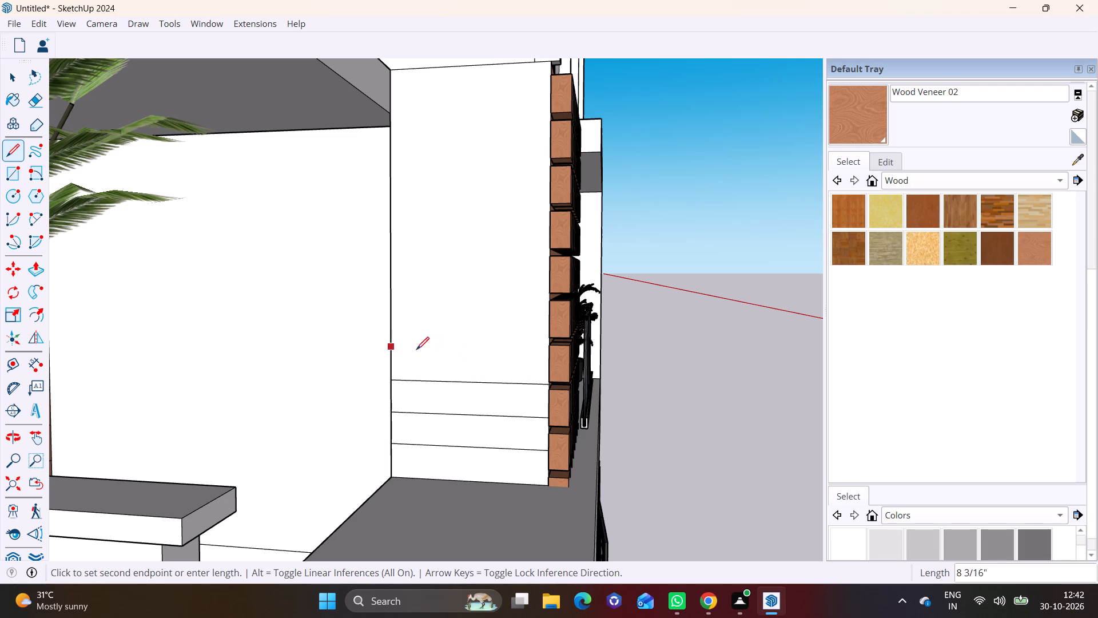
{"action": "left_click", "coordinate": [546, 351]}
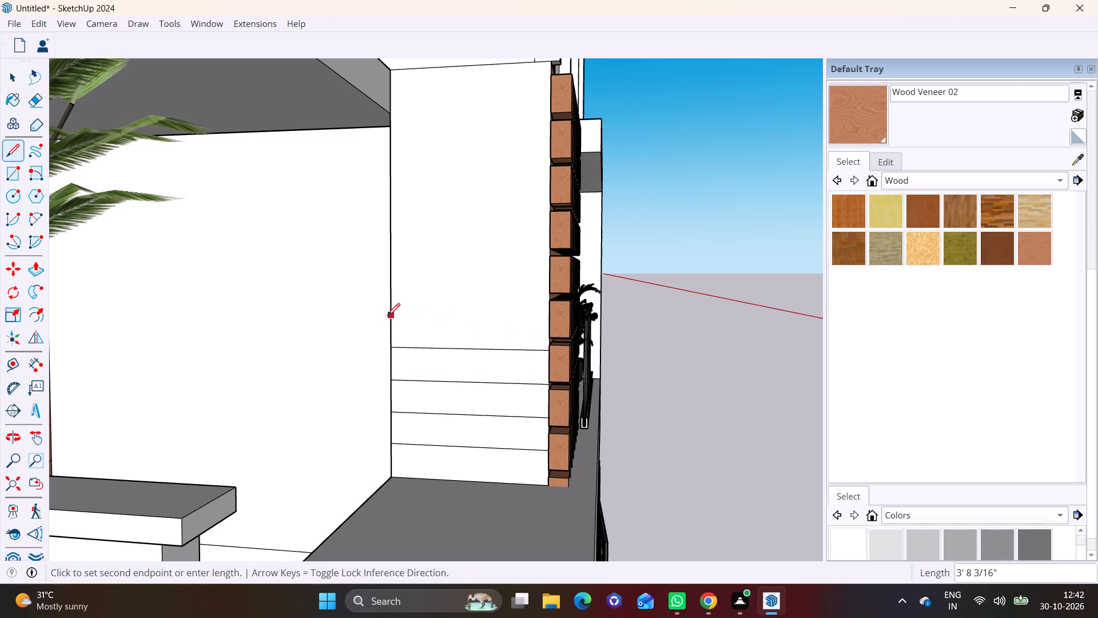
{"action": "left_click", "coordinate": [387, 316]}
{"action": "left_click", "coordinate": [548, 320]}
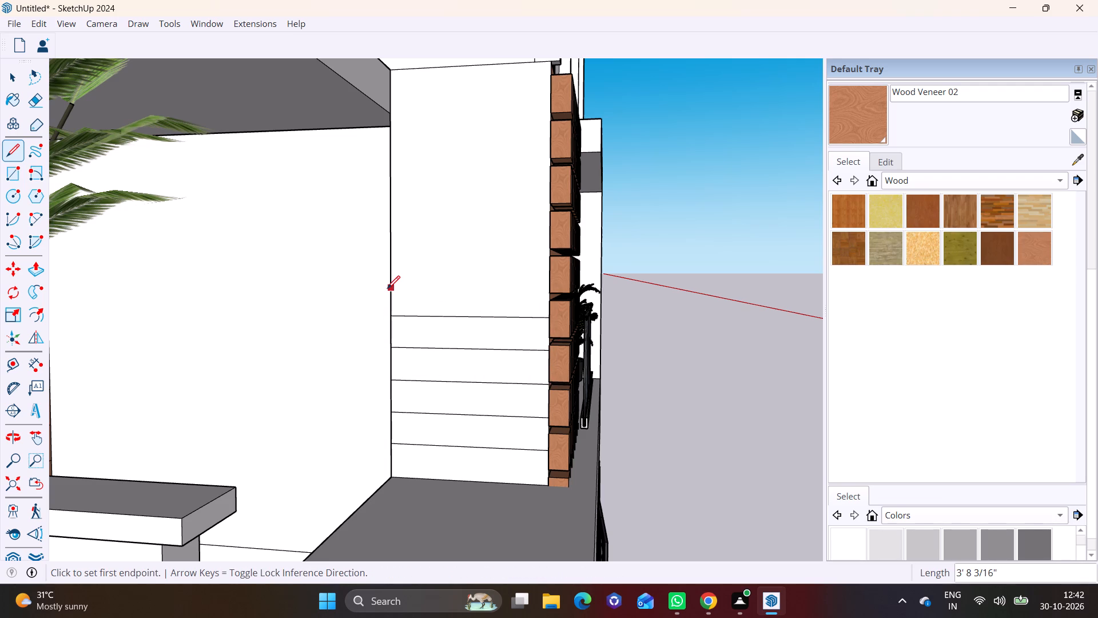
{"action": "left_click", "coordinate": [387, 288]}
{"action": "left_click", "coordinate": [551, 291]}
{"action": "left_click", "coordinate": [391, 260]}
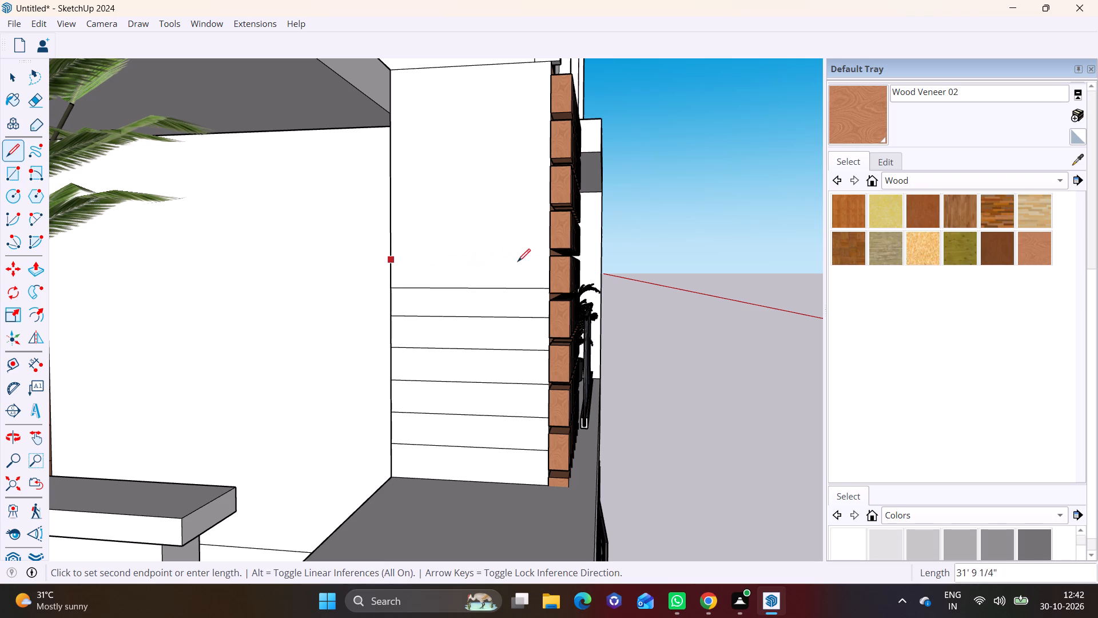
{"action": "left_click", "coordinate": [544, 259]}
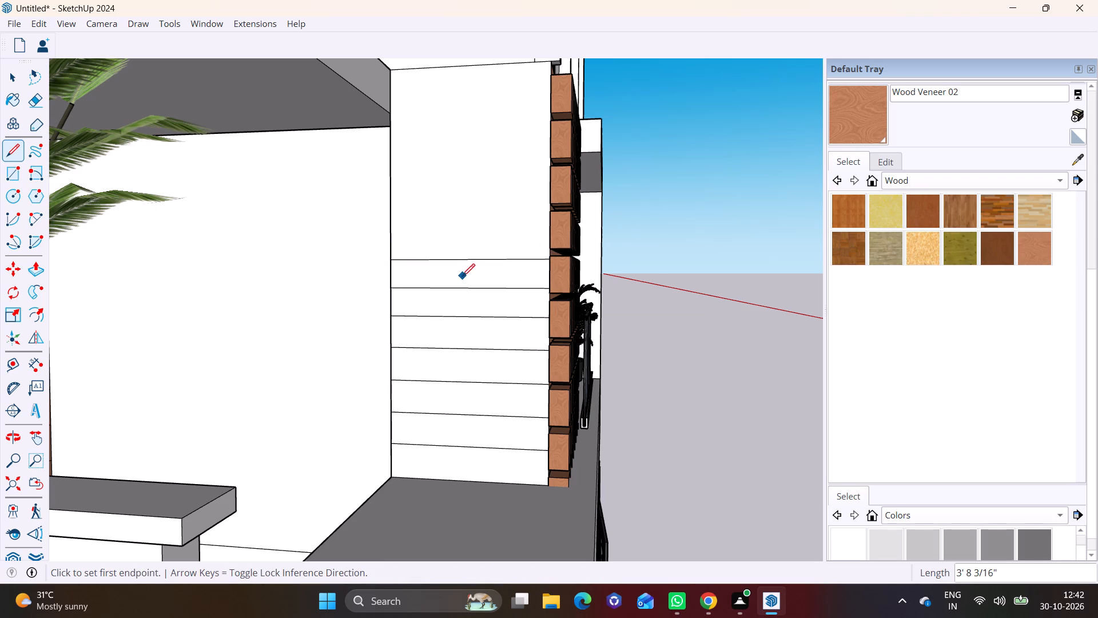
Draw six more roughly evenly spaced full-width horizontal lines, each about 3' 8" long, up to near the top of the white side face.
{"action": "middle_click_drag", "start_coordinate": [463, 277], "coordinate": [457, 474], "text": "shift"}
{"action": "scroll", "coordinate": [457, 474], "scroll_direction": "up", "scroll_amount": 4}
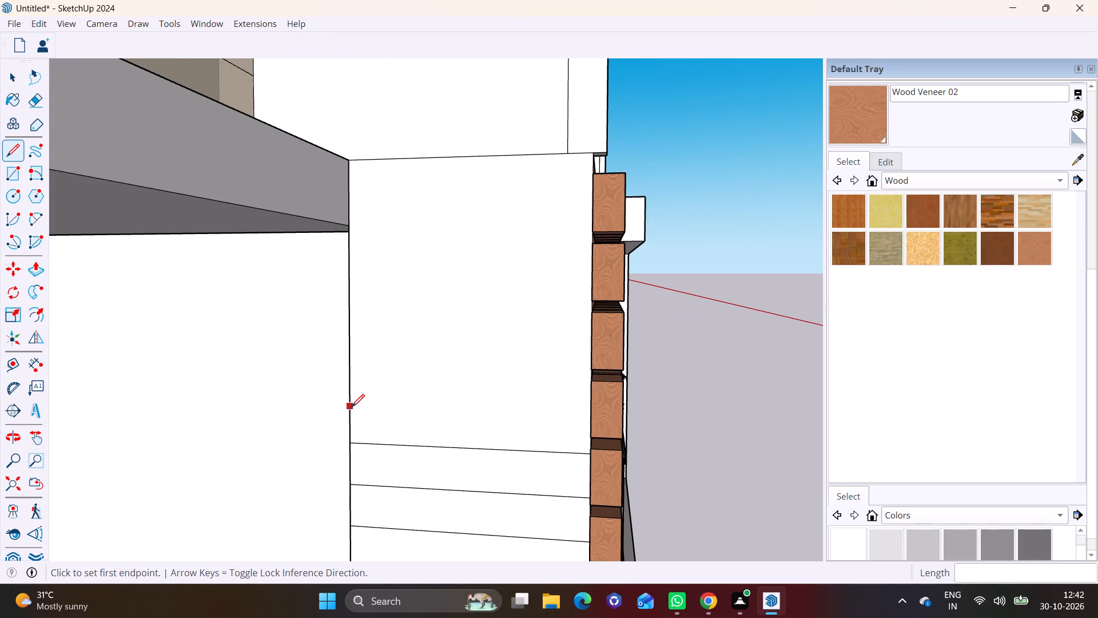
{"action": "left_click", "coordinate": [352, 407]}
{"action": "left_click", "coordinate": [589, 409]}
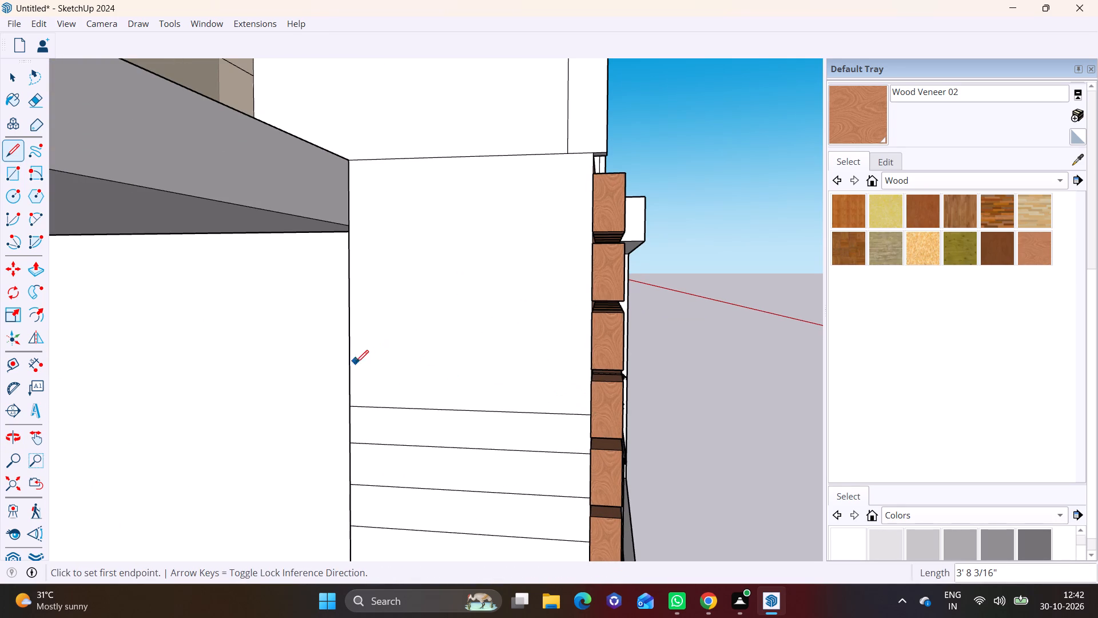
{"action": "left_click", "coordinate": [349, 367]}
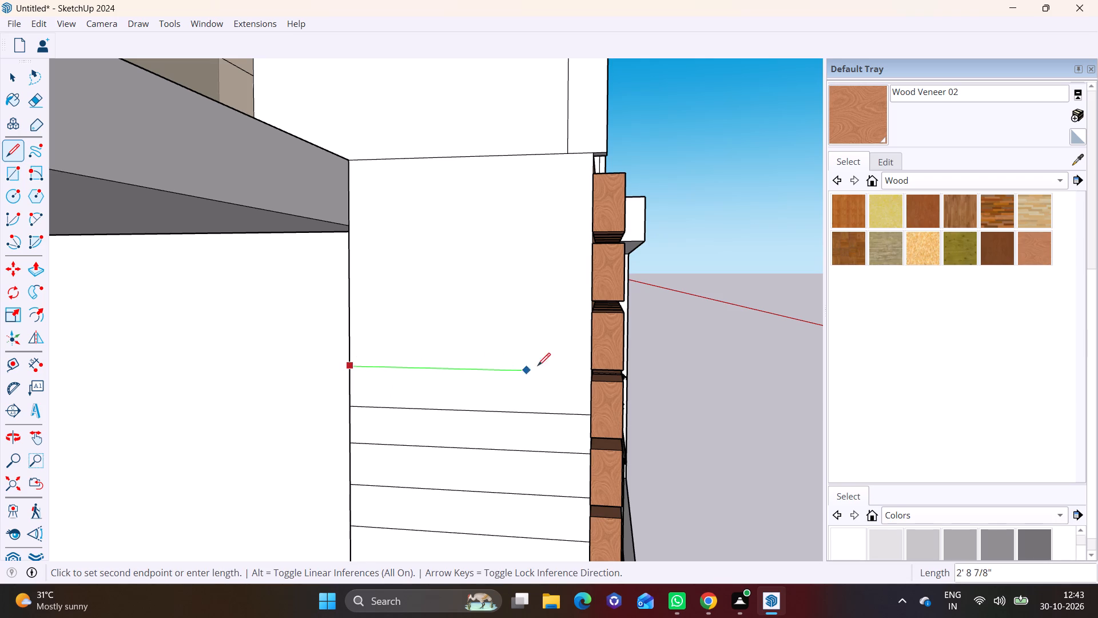
{"action": "left_click", "coordinate": [592, 366]}
{"action": "left_click", "coordinate": [348, 327]}
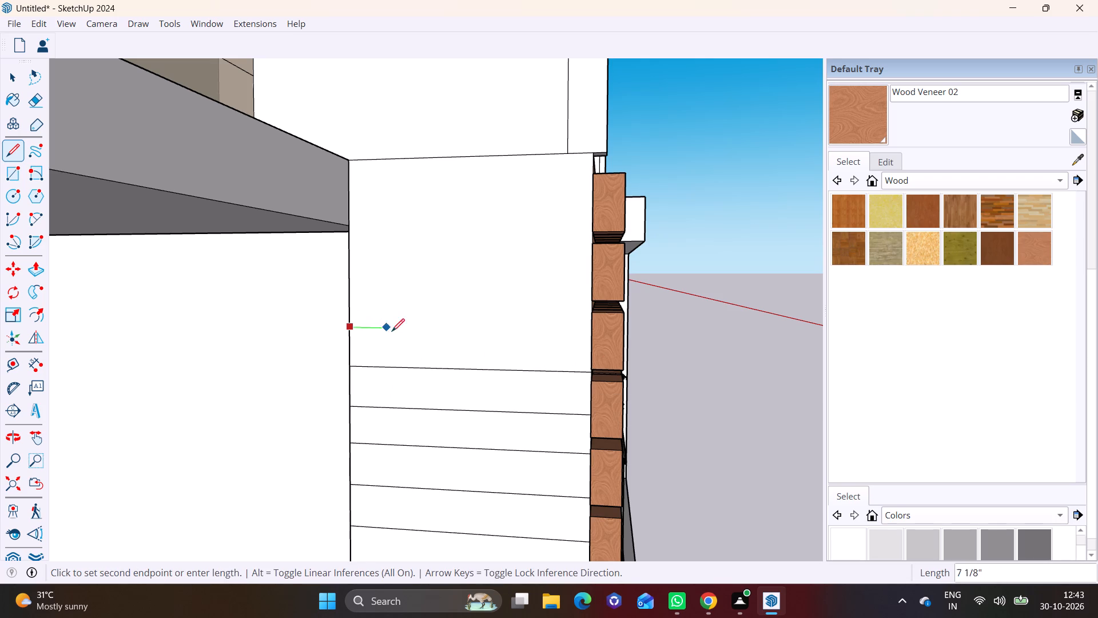
{"action": "left_click", "coordinate": [590, 332]}
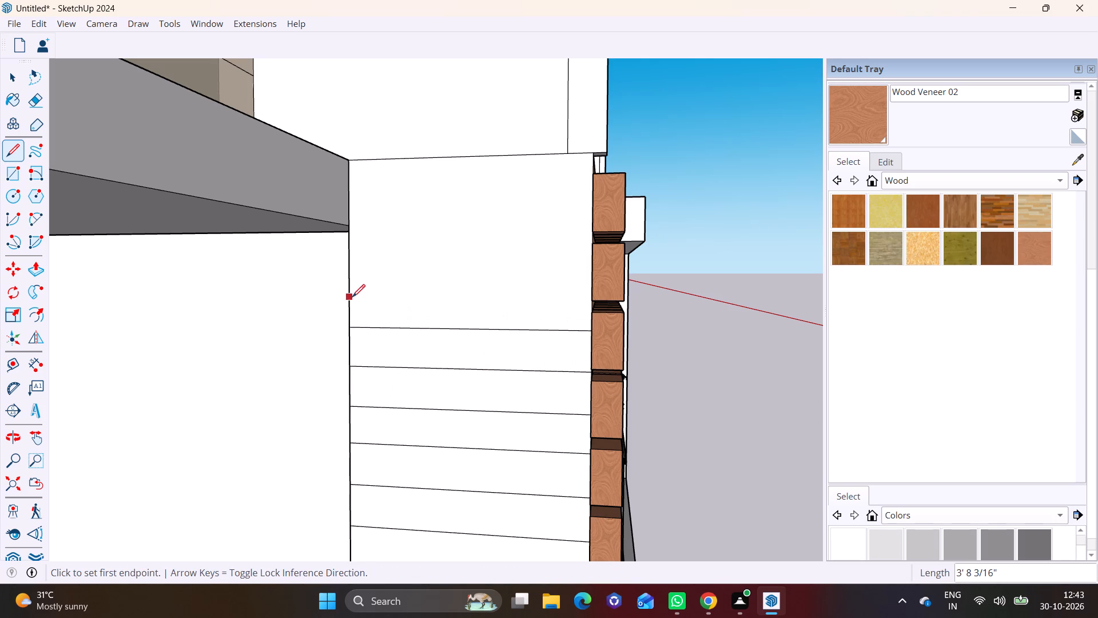
{"action": "left_click", "coordinate": [350, 288]}
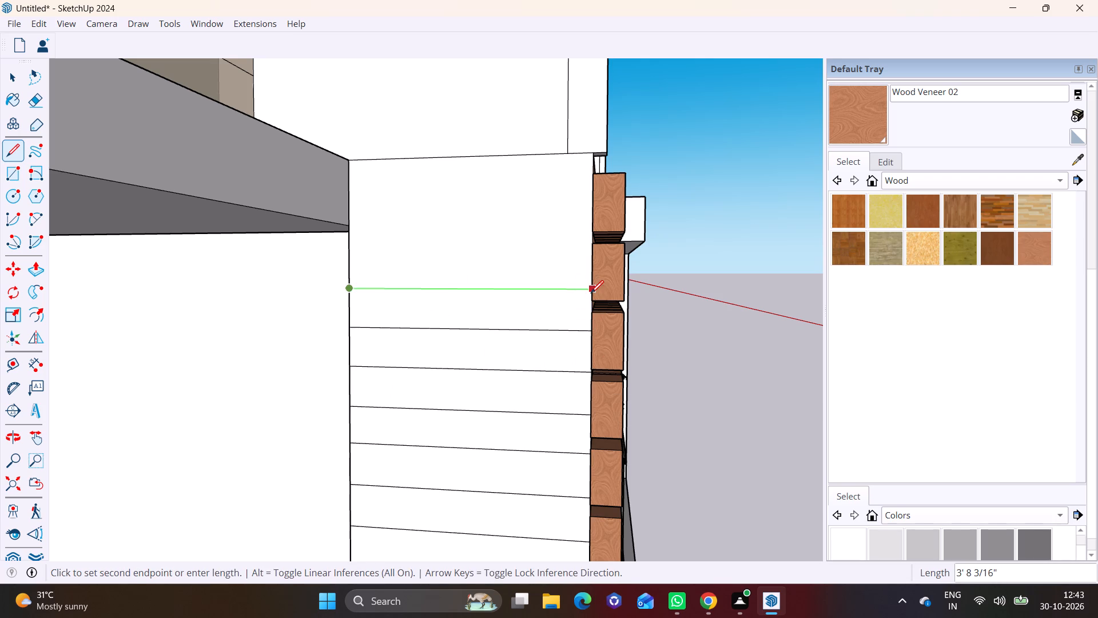
{"action": "left_click", "coordinate": [591, 293]}
{"action": "left_click", "coordinate": [352, 252]}
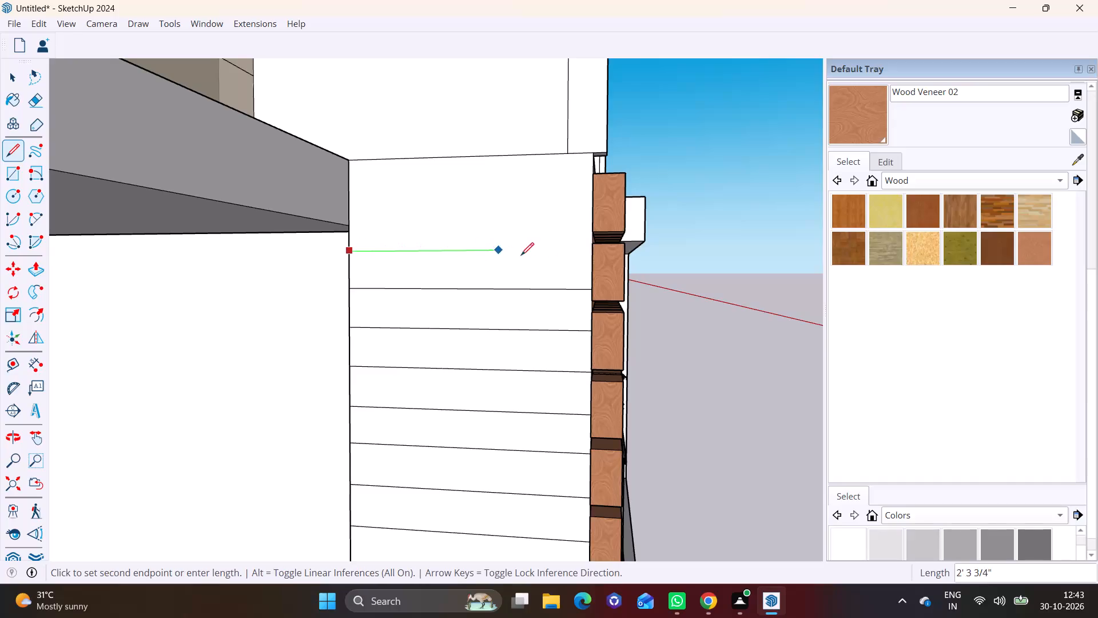
{"action": "left_click", "coordinate": [591, 256]}
{"action": "left_click", "coordinate": [352, 210]}
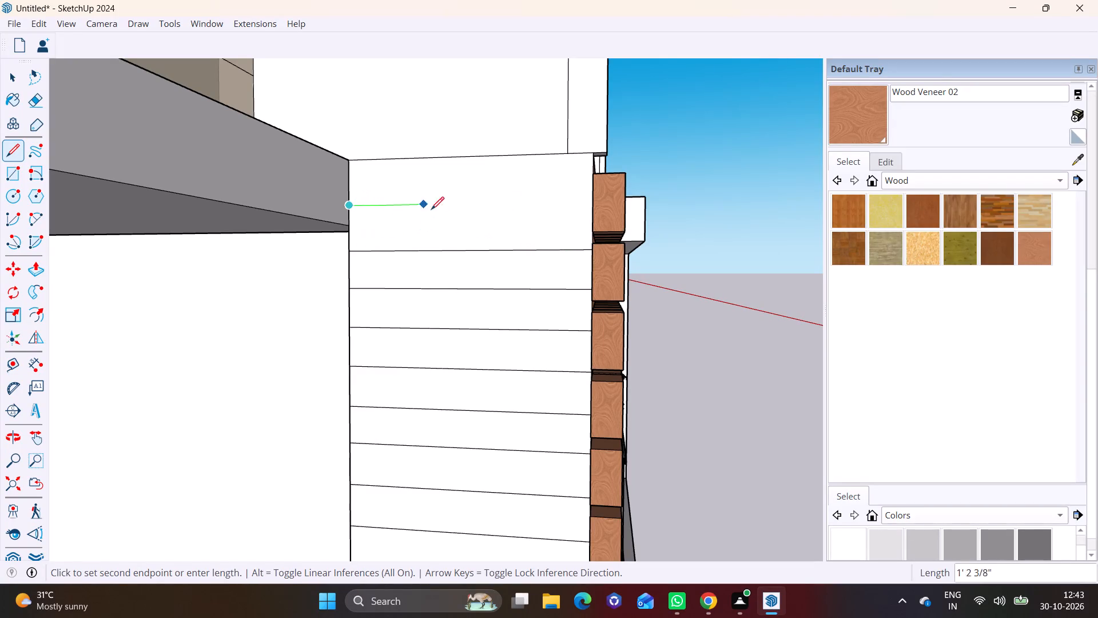
{"action": "left_click", "coordinate": [592, 207]}
Draw staggered vertical joints in the side face's top two bands: two in the first band and three offset ones in the second.
{"action": "scroll", "coordinate": [463, 253], "scroll_direction": "down", "scroll_amount": 5}
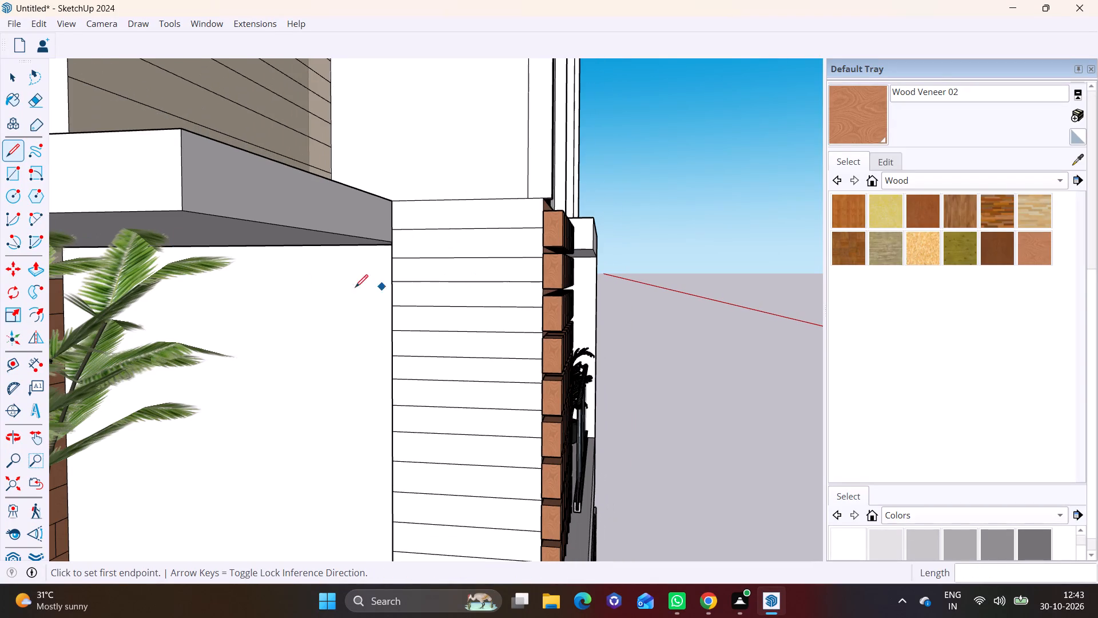
{"action": "left_click", "coordinate": [7, 145]}
{"action": "scroll", "coordinate": [442, 295], "scroll_direction": "up", "scroll_amount": 5}
{"action": "middle_click_drag", "start_coordinate": [441, 266], "coordinate": [463, 395]}
{"action": "scroll", "coordinate": [463, 395], "scroll_direction": "down", "scroll_amount": 1, "text": "shift"}
{"action": "scroll", "coordinate": [460, 387], "scroll_direction": "up", "scroll_amount": 2}
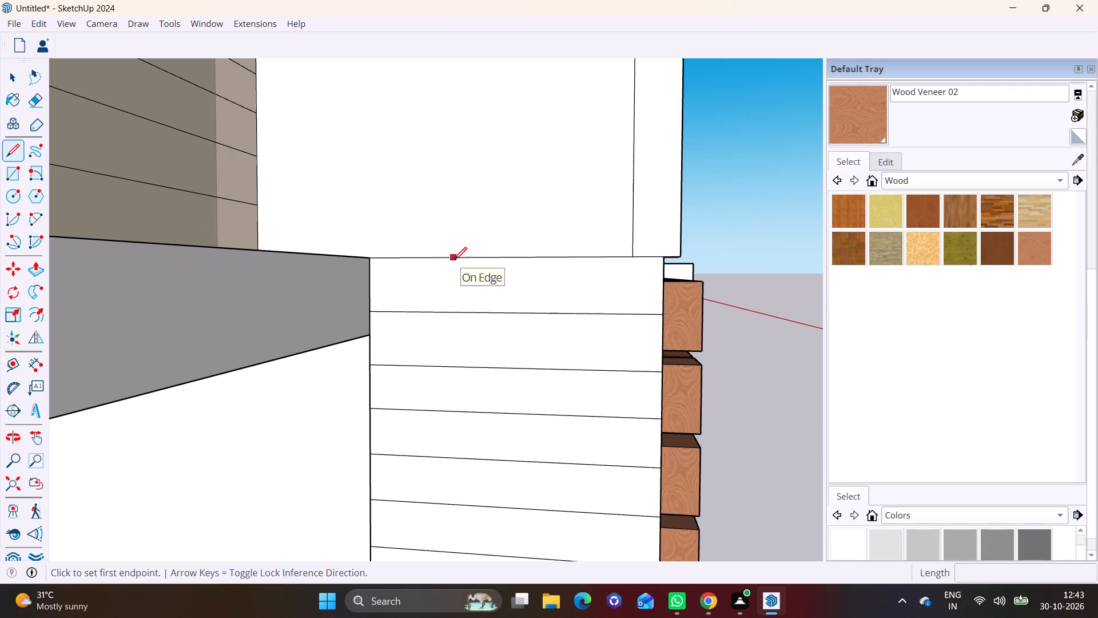
{"action": "left_click", "coordinate": [454, 260]}
{"action": "left_click", "coordinate": [461, 308]}
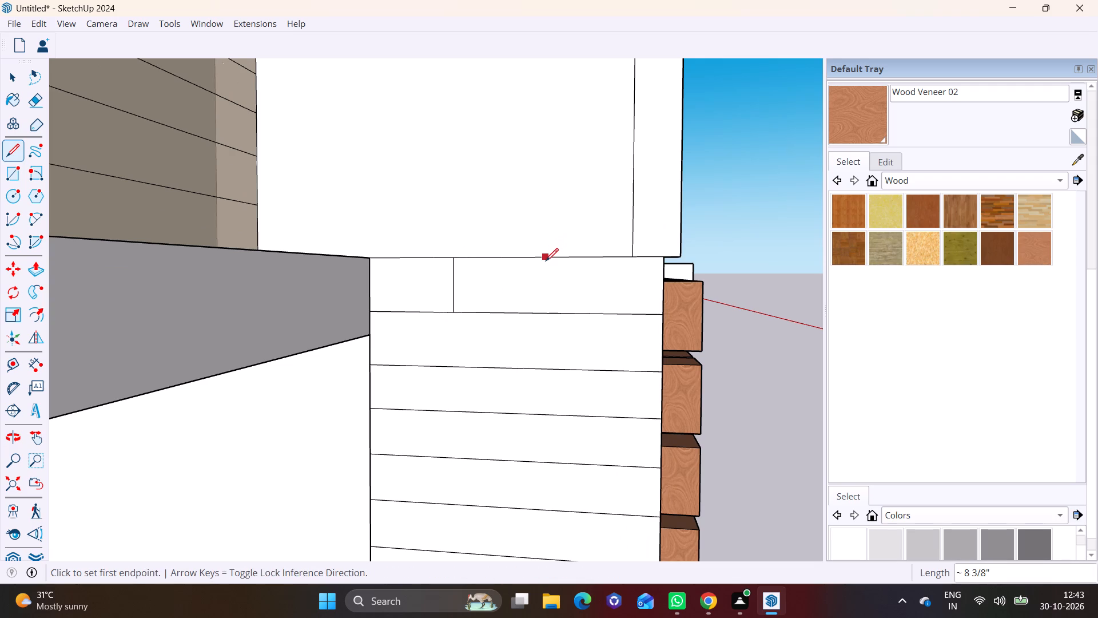
{"action": "left_click", "coordinate": [546, 261]}
{"action": "left_click", "coordinate": [545, 312]}
{"action": "left_click", "coordinate": [604, 314]}
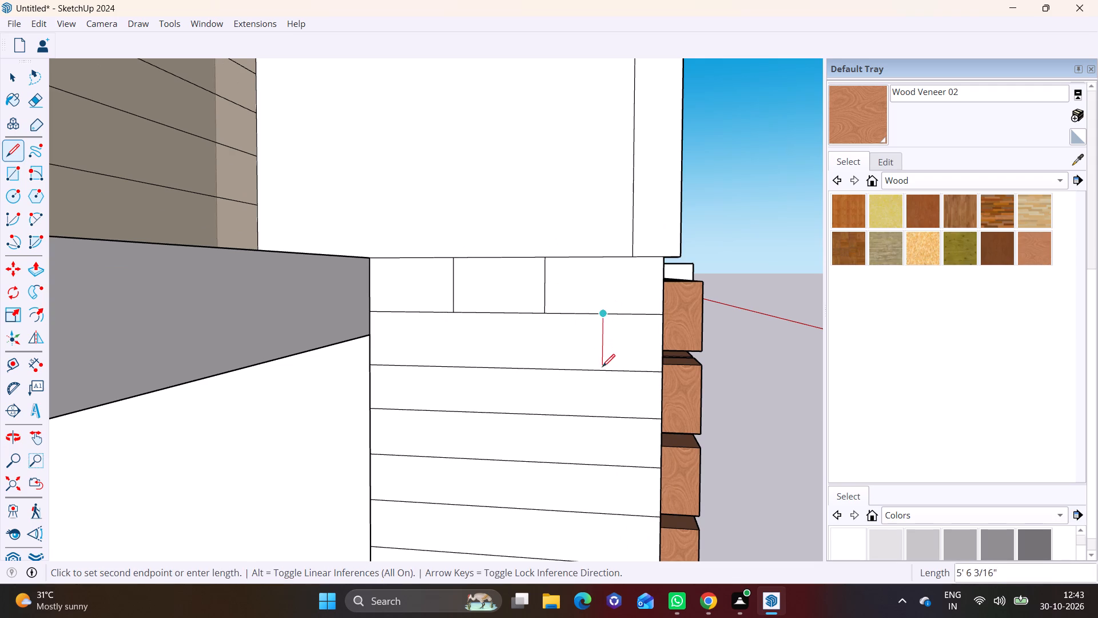
{"action": "left_click", "coordinate": [602, 374]}
{"action": "left_click", "coordinate": [509, 315]}
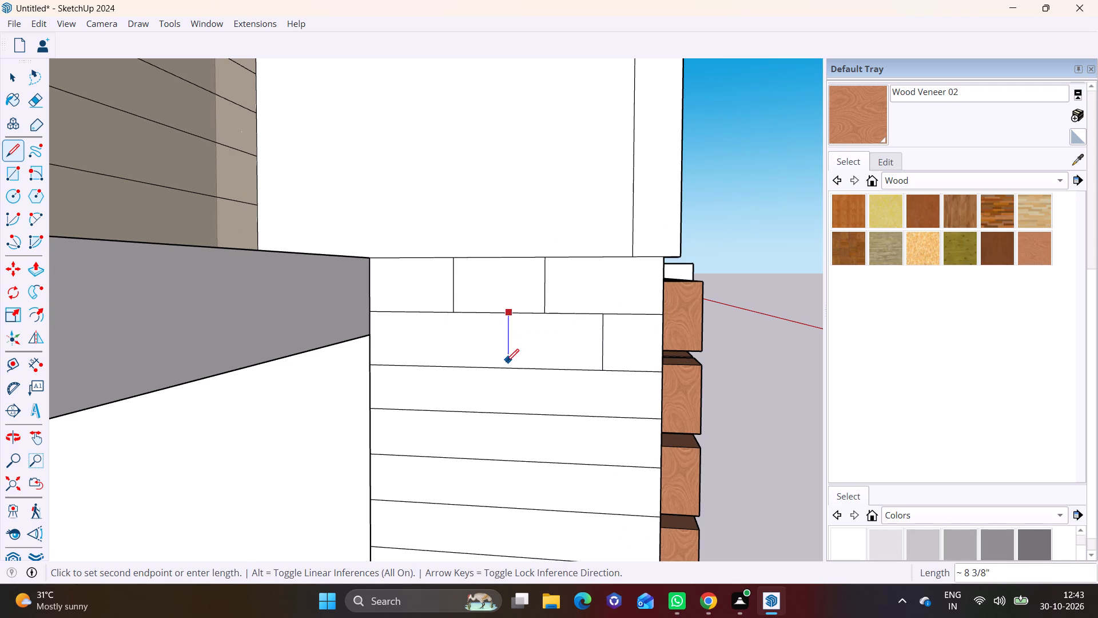
{"action": "left_click", "coordinate": [506, 362]}
{"action": "left_click", "coordinate": [418, 312]}
{"action": "left_click", "coordinate": [416, 359]}
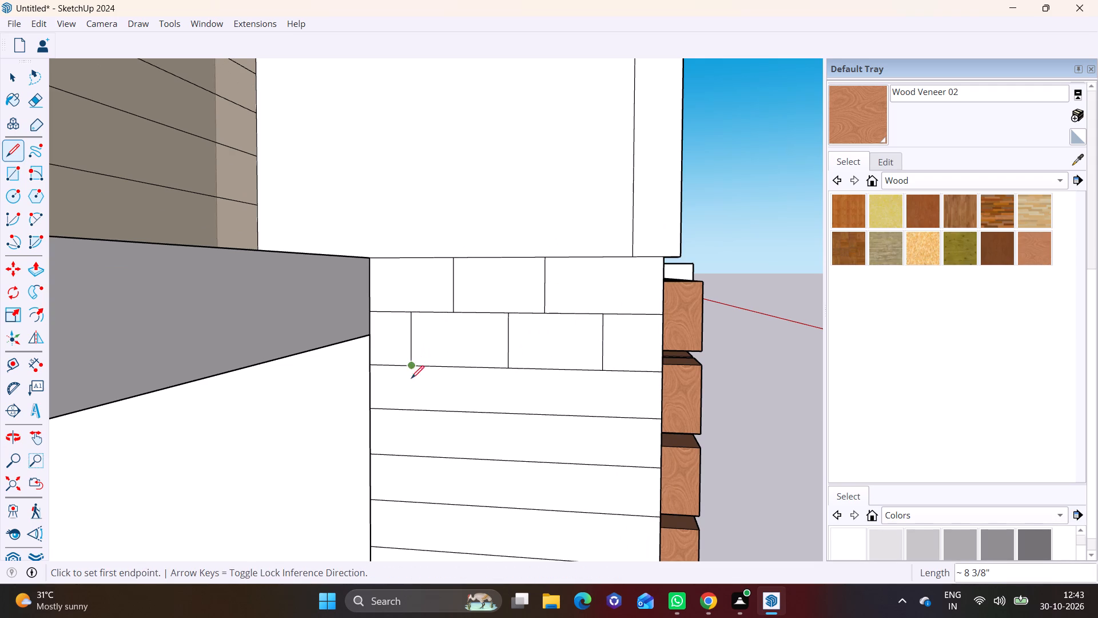
Continue the brick pattern downward with two vertical joints in the third band and three staggered ones in the fourth.
{"action": "left_click", "coordinate": [458, 370]}
{"action": "left_click", "coordinate": [459, 410]}
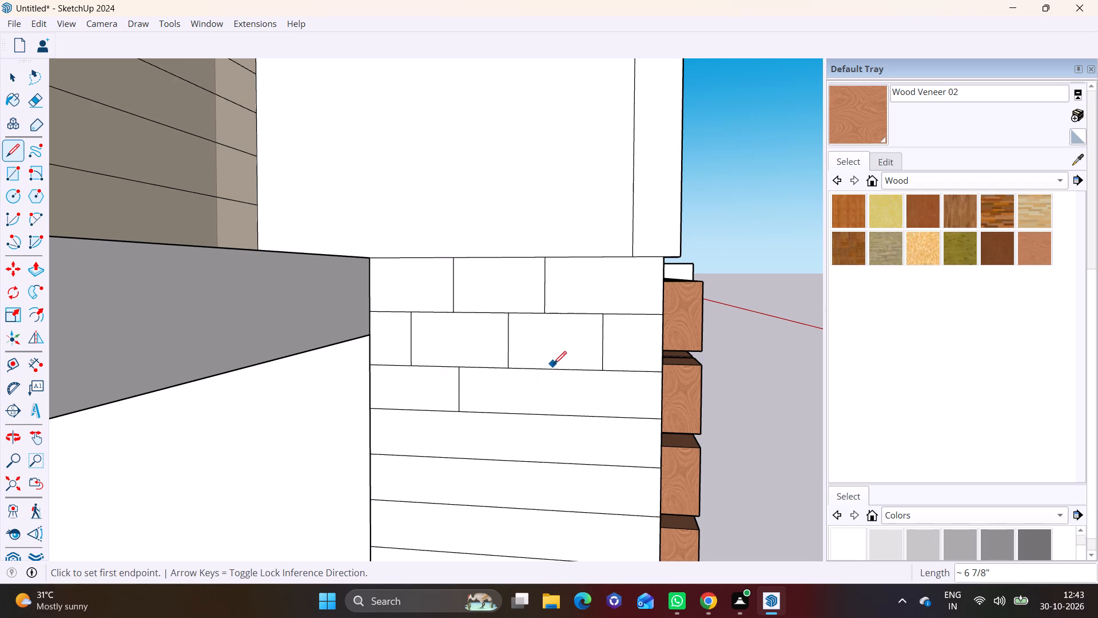
{"action": "left_click", "coordinate": [551, 371]}
{"action": "left_click", "coordinate": [554, 414]}
{"action": "middle_click_drag", "start_coordinate": [577, 448], "coordinate": [573, 343]}
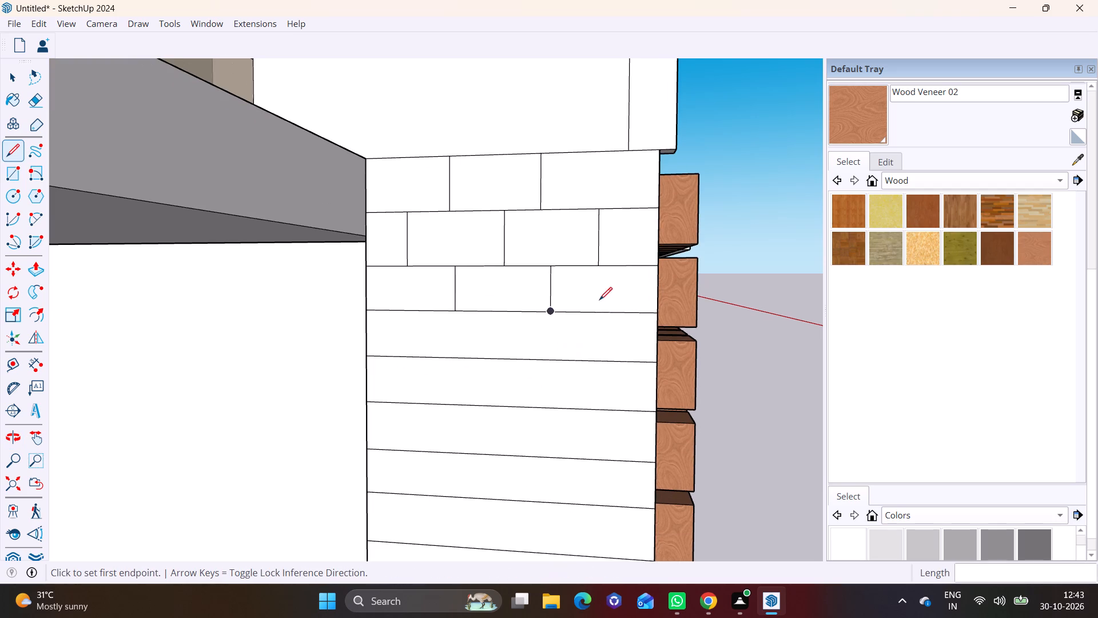
{"action": "left_click", "coordinate": [613, 316]}
{"action": "left_click", "coordinate": [605, 364]}
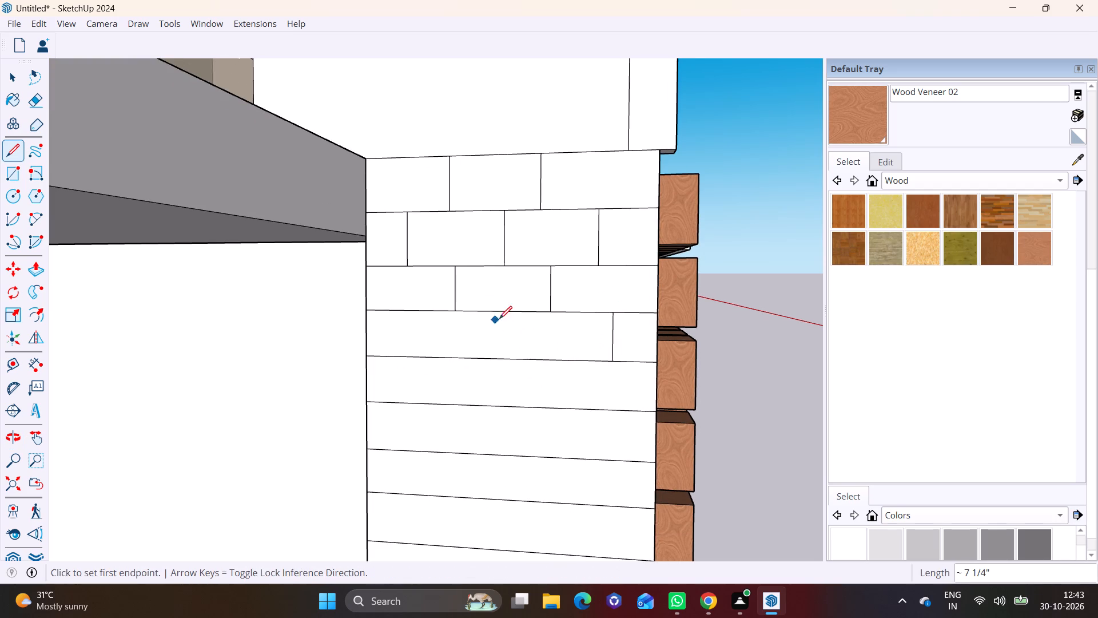
{"action": "left_click", "coordinate": [506, 315]}
{"action": "left_click", "coordinate": [509, 356]}
{"action": "left_click", "coordinate": [408, 307]}
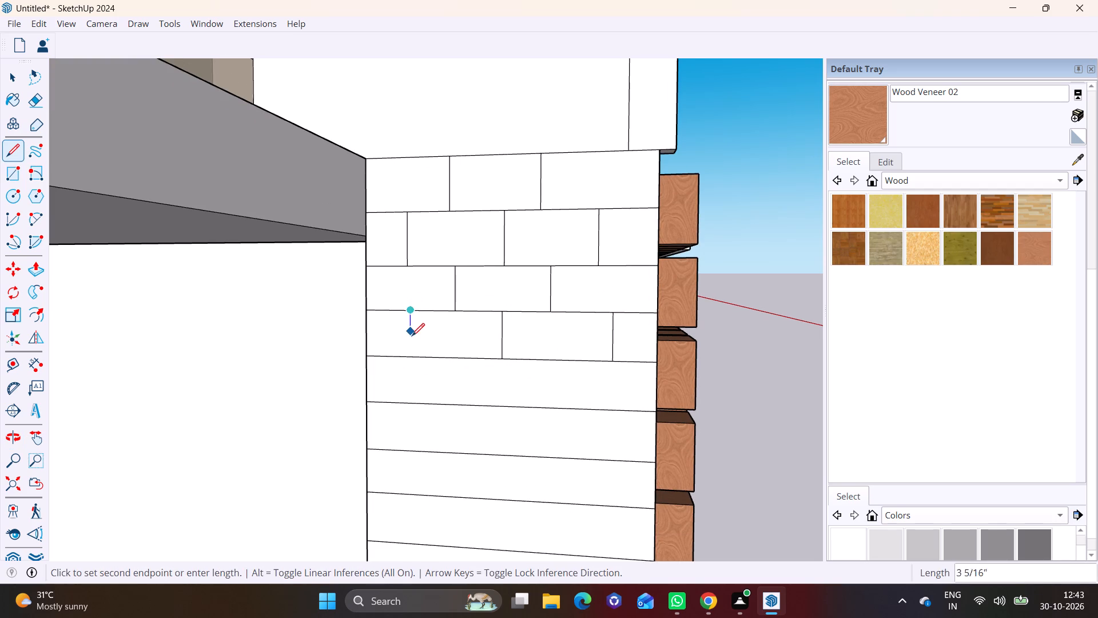
{"action": "left_click", "coordinate": [411, 353]}
Add two vertical joints in the fifth band from the top and three staggered ones in the sixth.
{"action": "left_click", "coordinate": [457, 360]}
{"action": "left_click", "coordinate": [452, 401]}
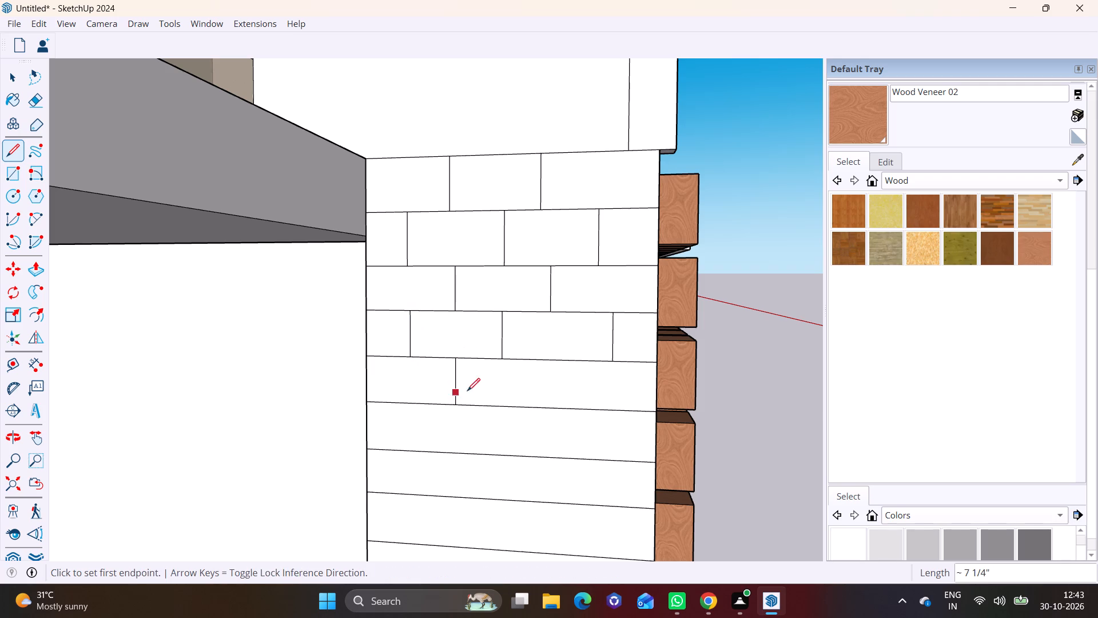
{"action": "left_click", "coordinate": [556, 362]}
{"action": "left_click", "coordinate": [558, 409]}
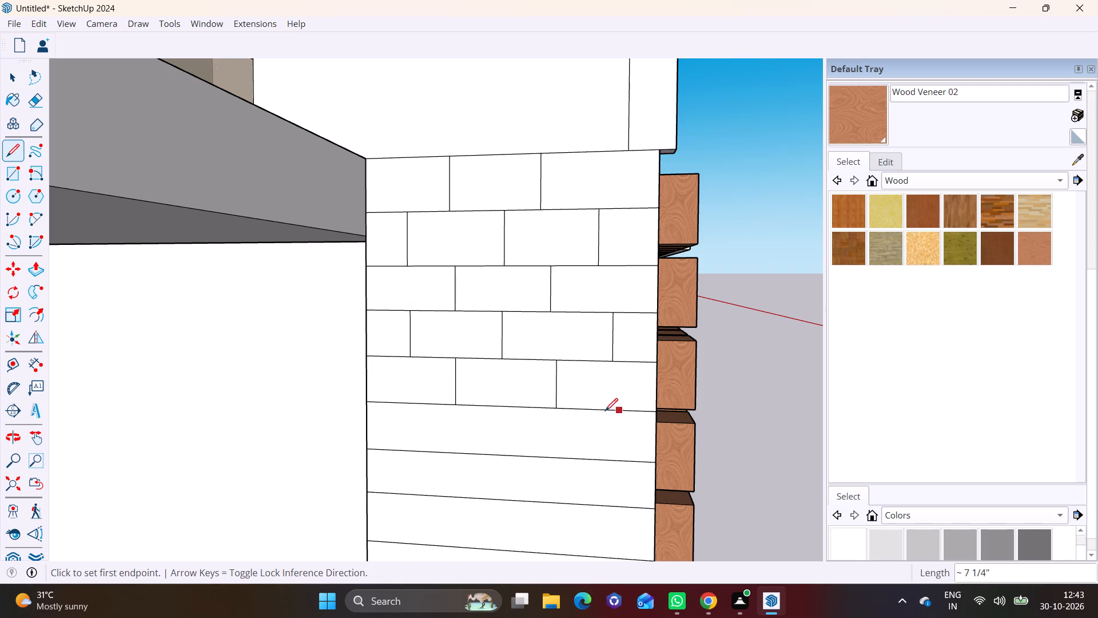
{"action": "left_click", "coordinate": [605, 411]}
{"action": "left_click", "coordinate": [608, 456]}
{"action": "left_click", "coordinate": [514, 409]}
{"action": "left_click", "coordinate": [513, 451]}
{"action": "left_click", "coordinate": [416, 406]}
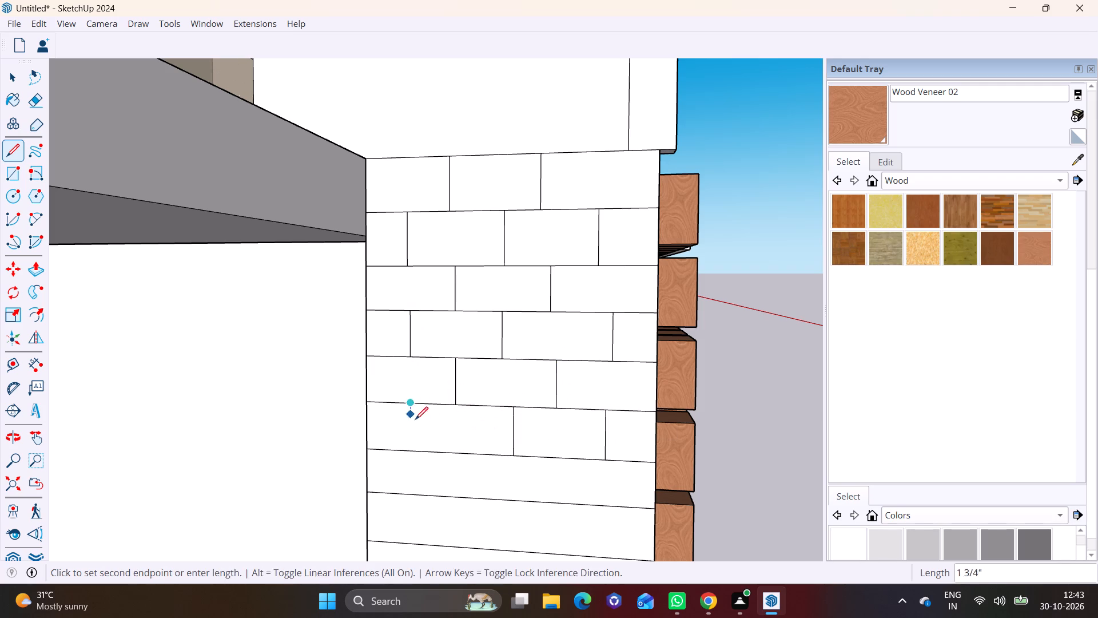
{"action": "left_click", "coordinate": [414, 446]}
Draw two vertical joints in the seventh band from the top, offset from the joints in the band above.
{"action": "middle_click_drag", "start_coordinate": [478, 443], "coordinate": [476, 217], "text": "shift"}
{"action": "left_click", "coordinate": [453, 229]}
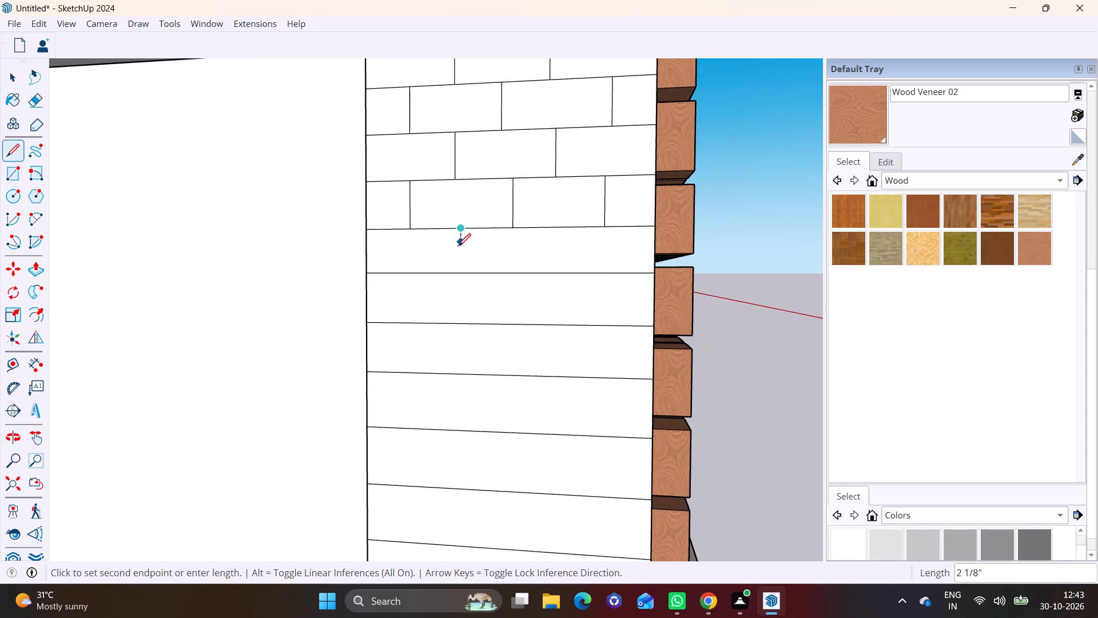
{"action": "left_click", "coordinate": [463, 274]}
{"action": "left_click", "coordinate": [558, 229]}
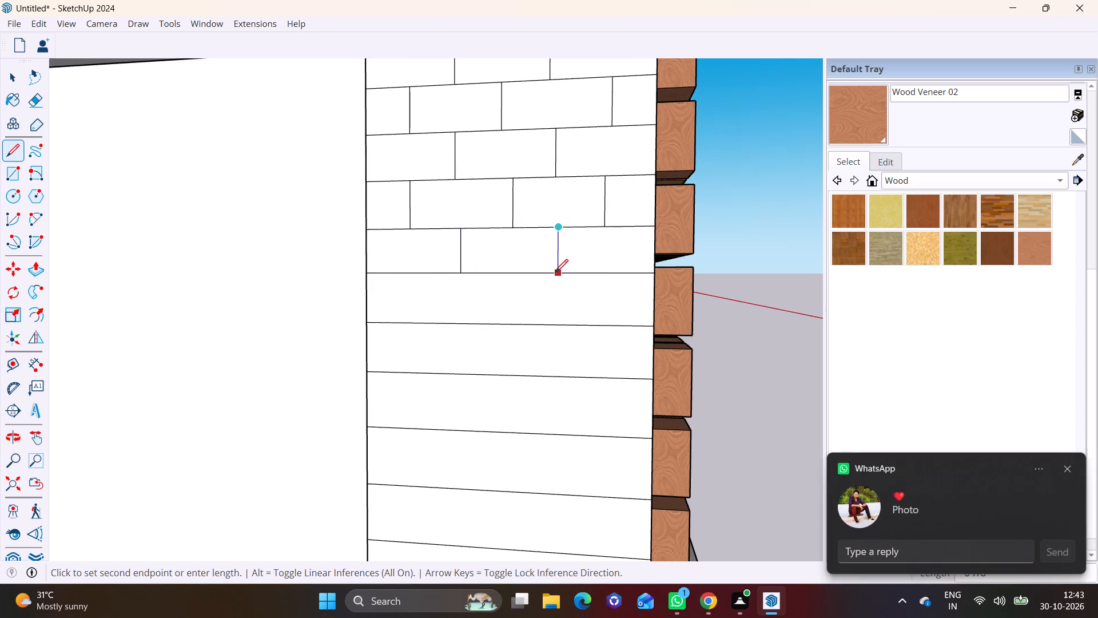
{"action": "left_click", "coordinate": [555, 272]}
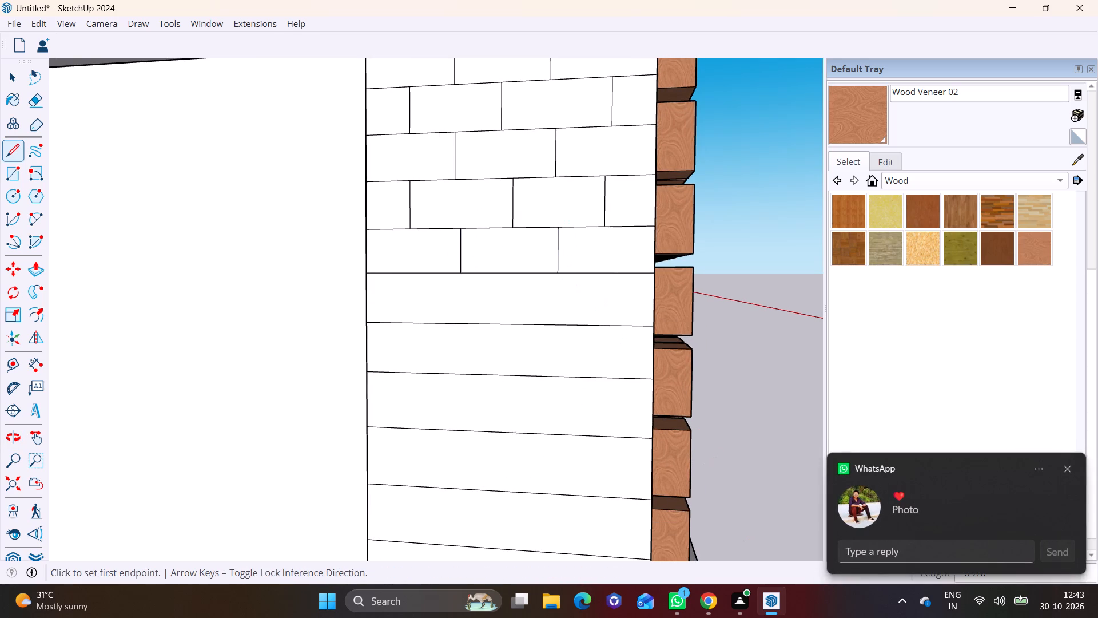
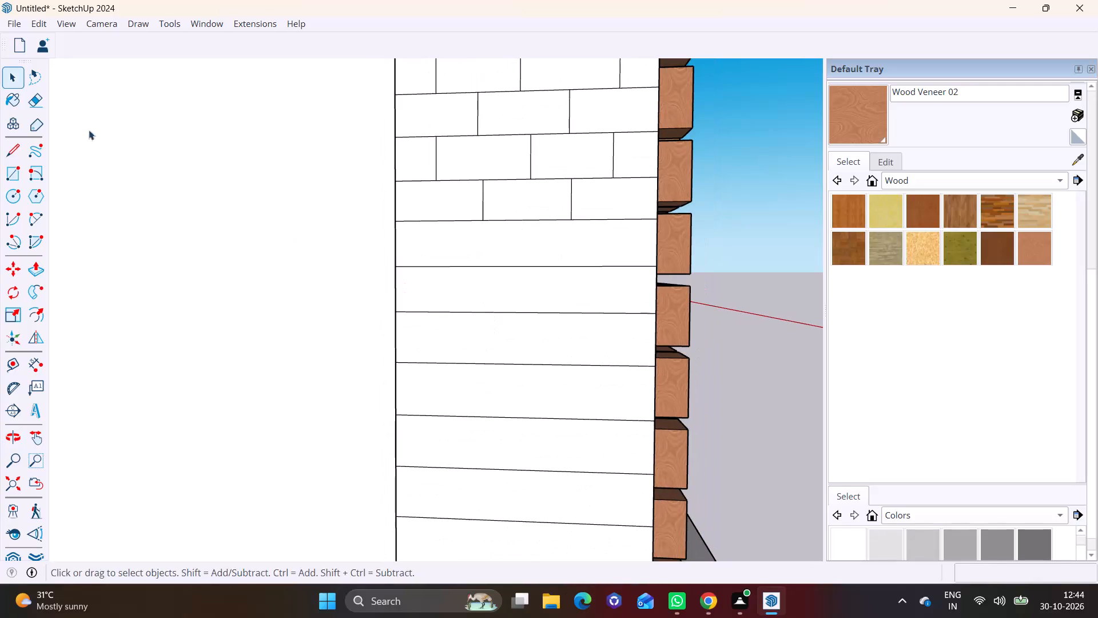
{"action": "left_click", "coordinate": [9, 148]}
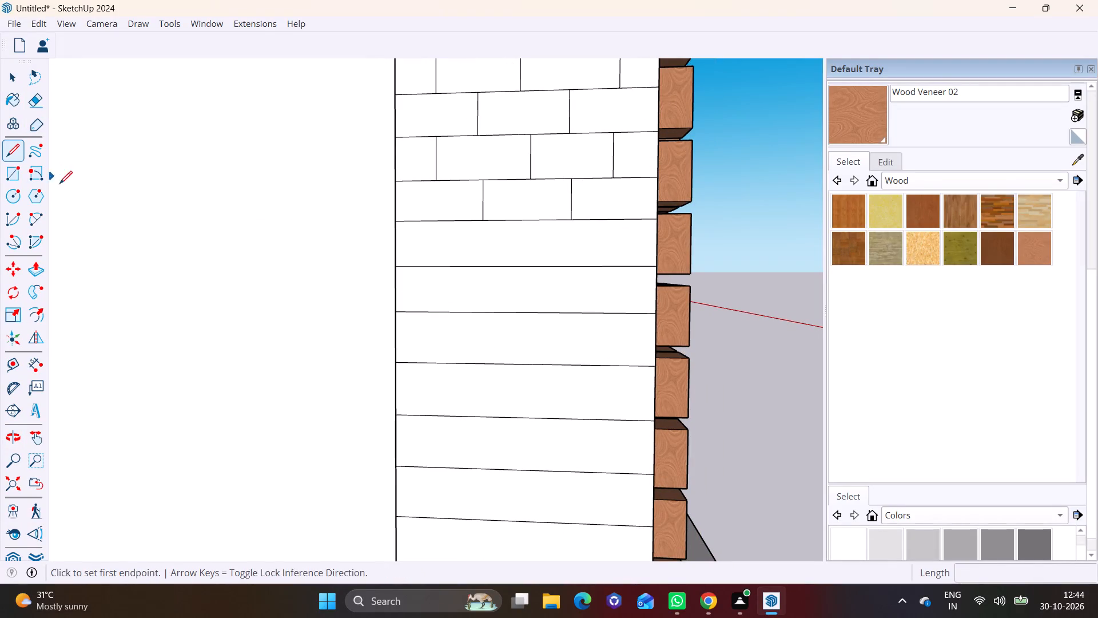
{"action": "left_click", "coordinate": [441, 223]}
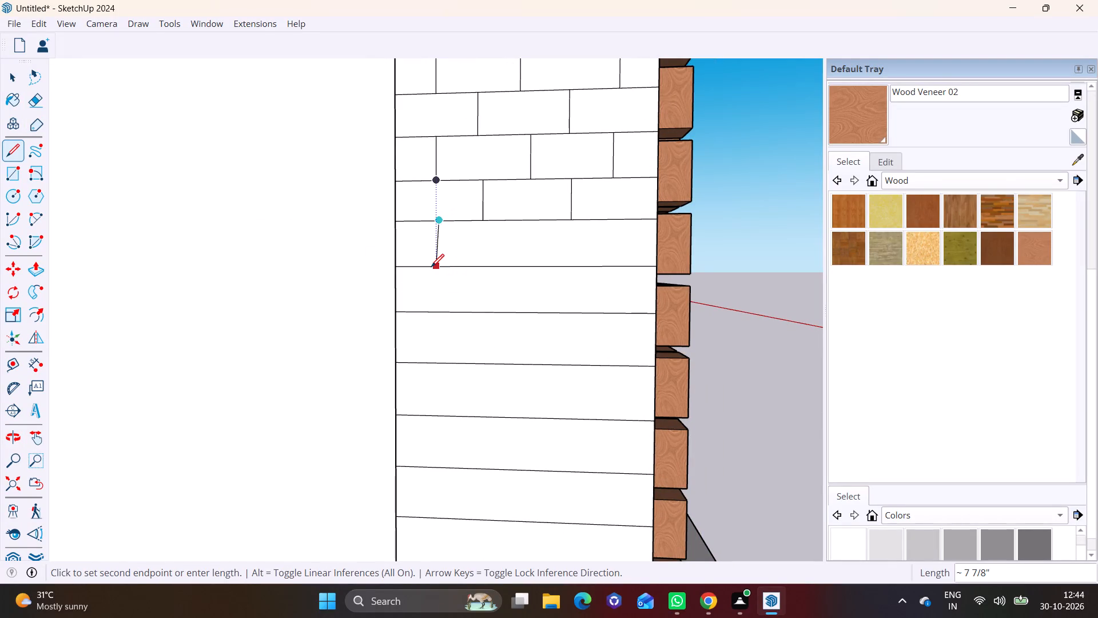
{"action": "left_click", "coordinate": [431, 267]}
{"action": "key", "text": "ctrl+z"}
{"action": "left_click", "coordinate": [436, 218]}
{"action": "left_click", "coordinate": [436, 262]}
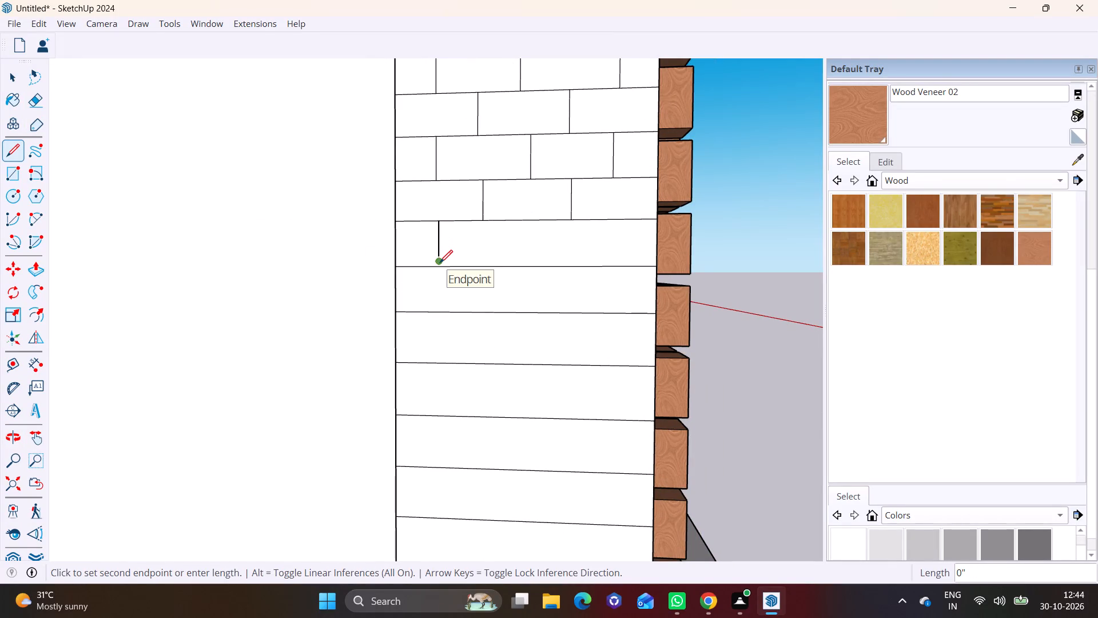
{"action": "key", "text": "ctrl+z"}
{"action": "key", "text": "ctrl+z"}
Draw three vertical joints across the side face's eighth band from the top and two staggered ones in the ninth.
{"action": "left_click", "coordinate": [437, 223]}
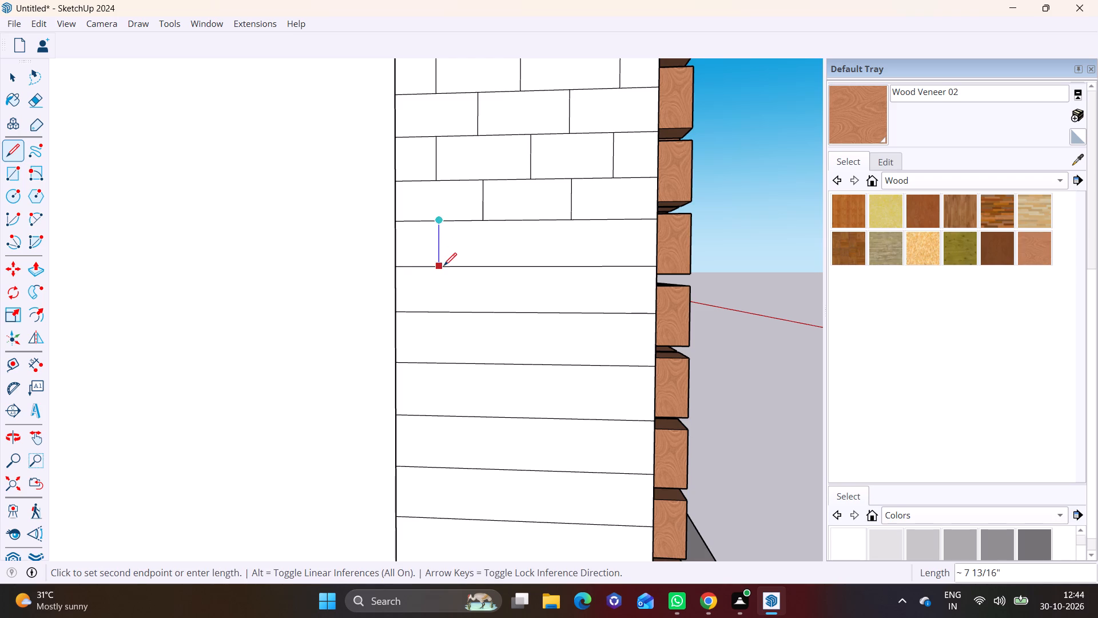
{"action": "left_click", "coordinate": [444, 266]}
{"action": "left_click", "coordinate": [527, 220]}
{"action": "left_click", "coordinate": [534, 264]}
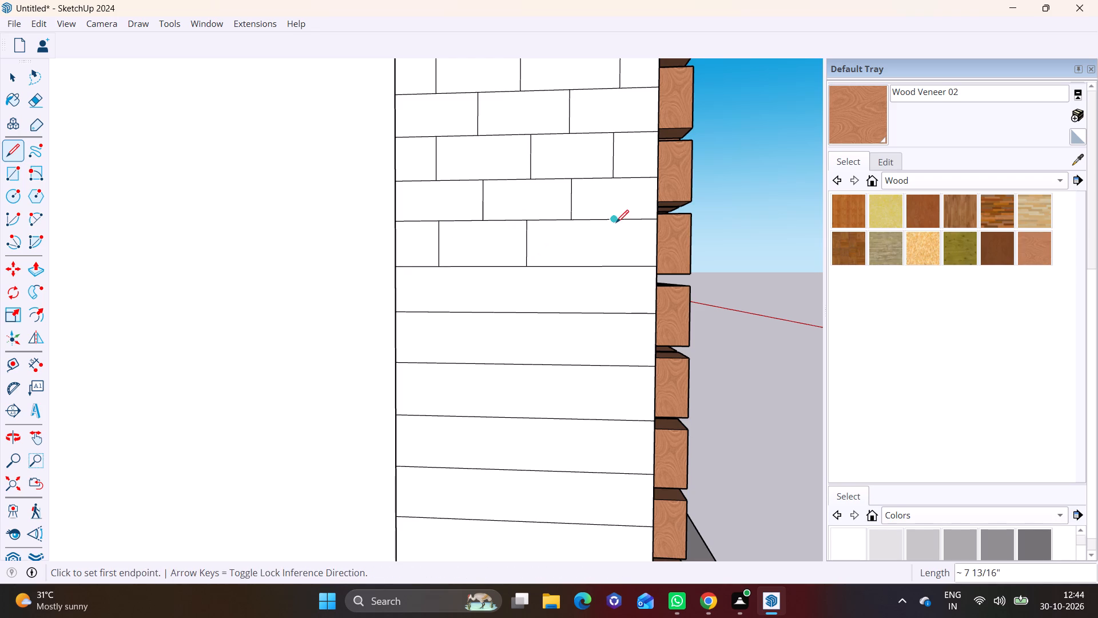
{"action": "left_click", "coordinate": [616, 223]}
{"action": "left_click", "coordinate": [621, 265]}
{"action": "left_click", "coordinate": [571, 266]}
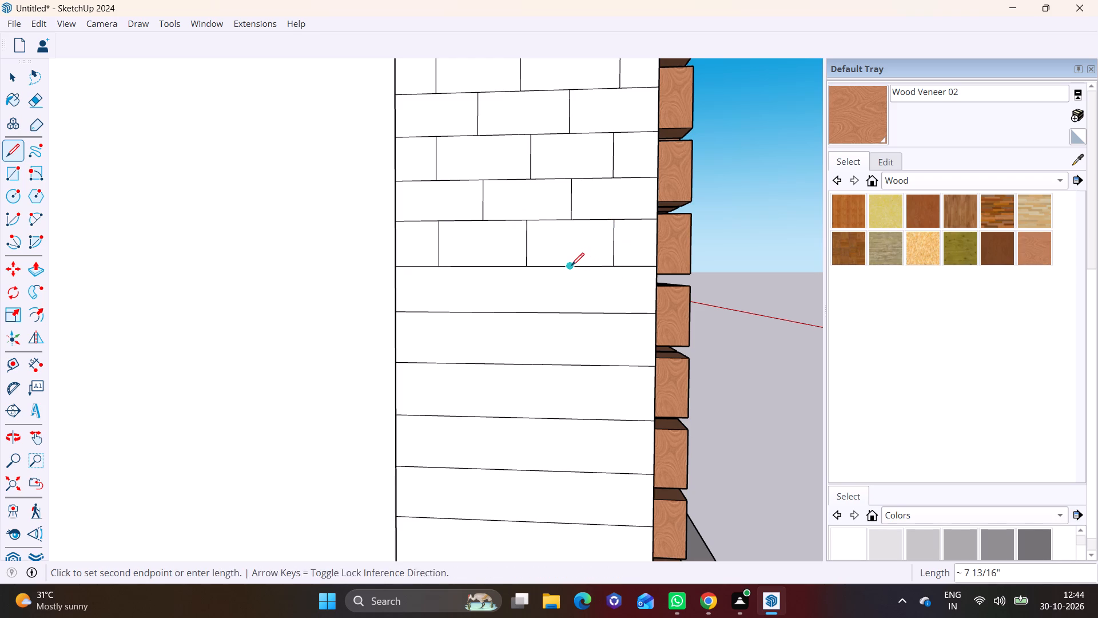
{"action": "left_click", "coordinate": [571, 312]}
{"action": "left_click", "coordinate": [491, 268]}
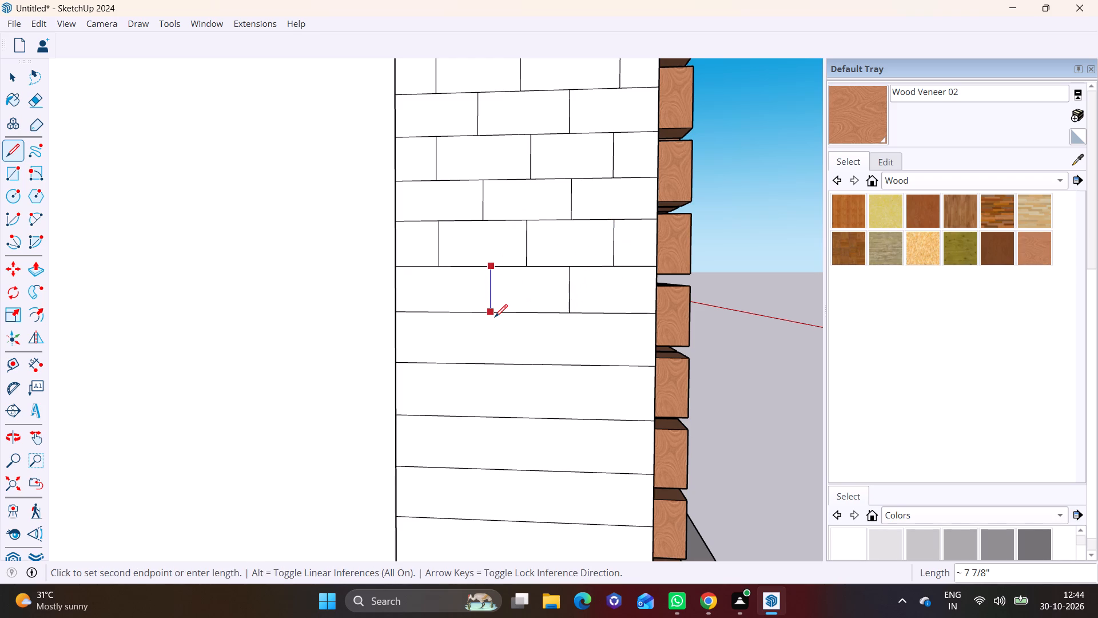
{"action": "left_click", "coordinate": [495, 318]}
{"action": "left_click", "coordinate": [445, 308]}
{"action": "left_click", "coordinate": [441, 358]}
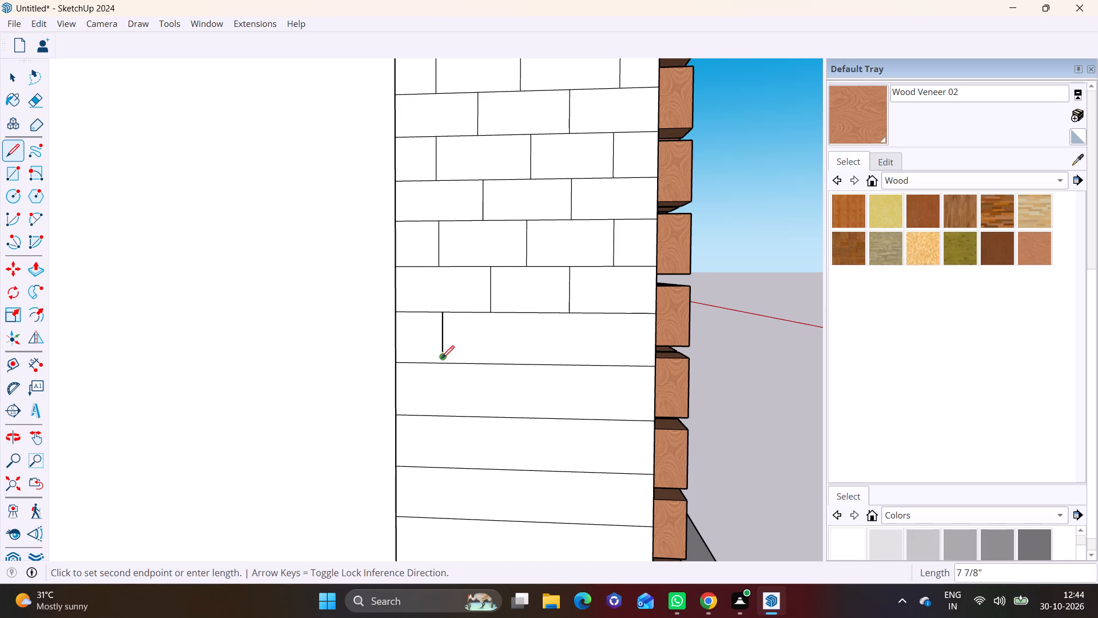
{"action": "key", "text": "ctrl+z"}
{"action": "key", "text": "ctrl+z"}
Draw three vertical joints in the tenth band from the top, offset from the joints in the band above.
{"action": "left_click", "coordinate": [439, 313]}
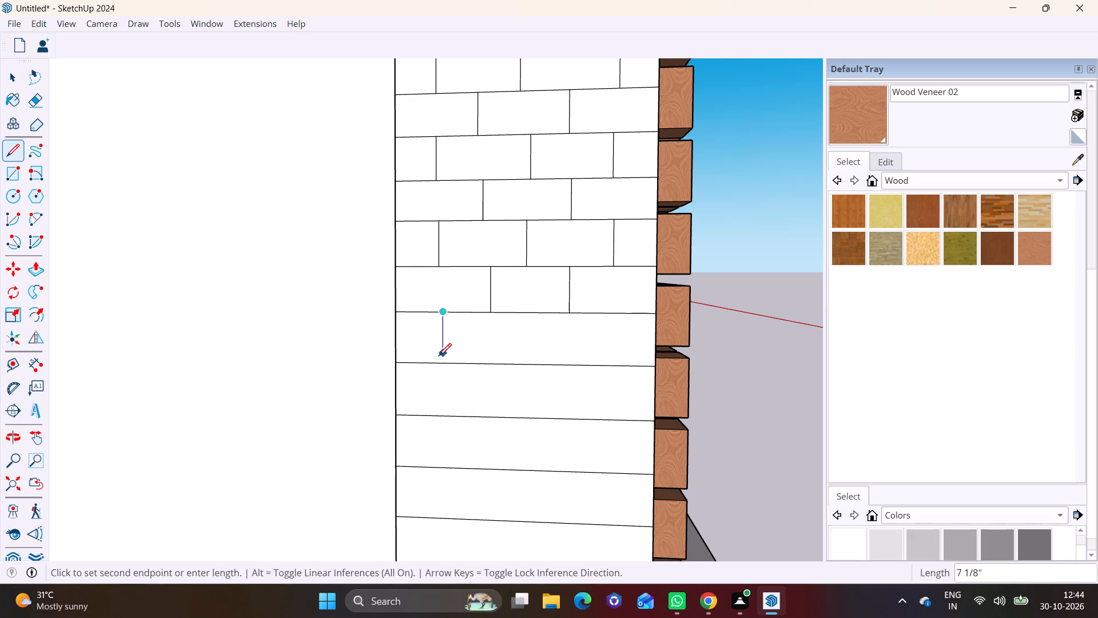
{"action": "left_click", "coordinate": [439, 361]}
{"action": "left_click", "coordinate": [525, 314]}
{"action": "left_click", "coordinate": [532, 362]}
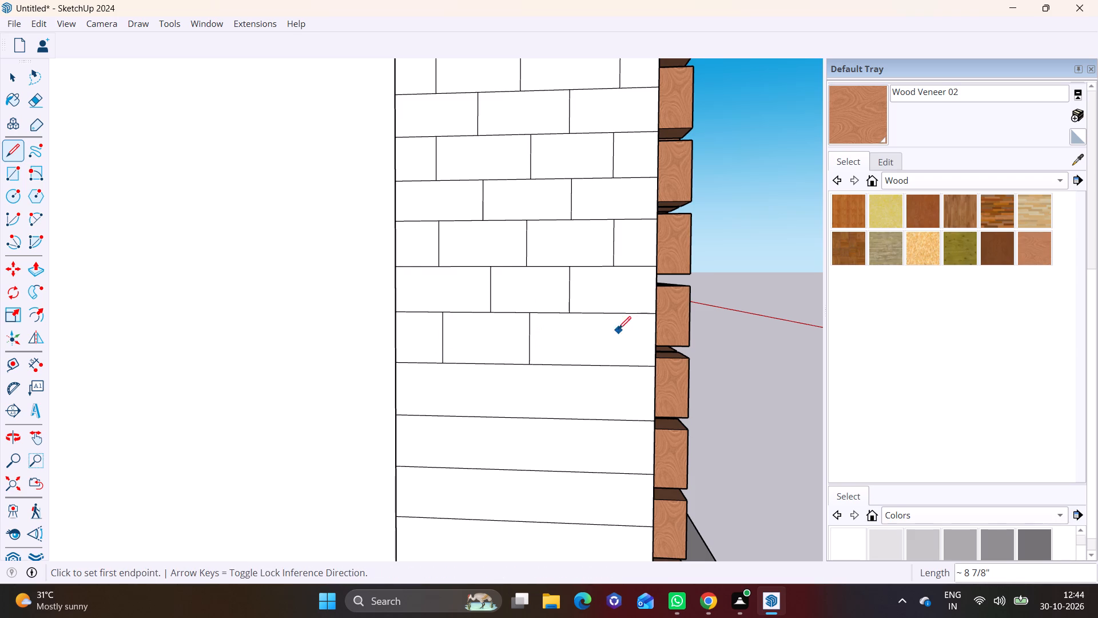
{"action": "left_click", "coordinate": [623, 312]}
{"action": "left_click", "coordinate": [619, 366]}
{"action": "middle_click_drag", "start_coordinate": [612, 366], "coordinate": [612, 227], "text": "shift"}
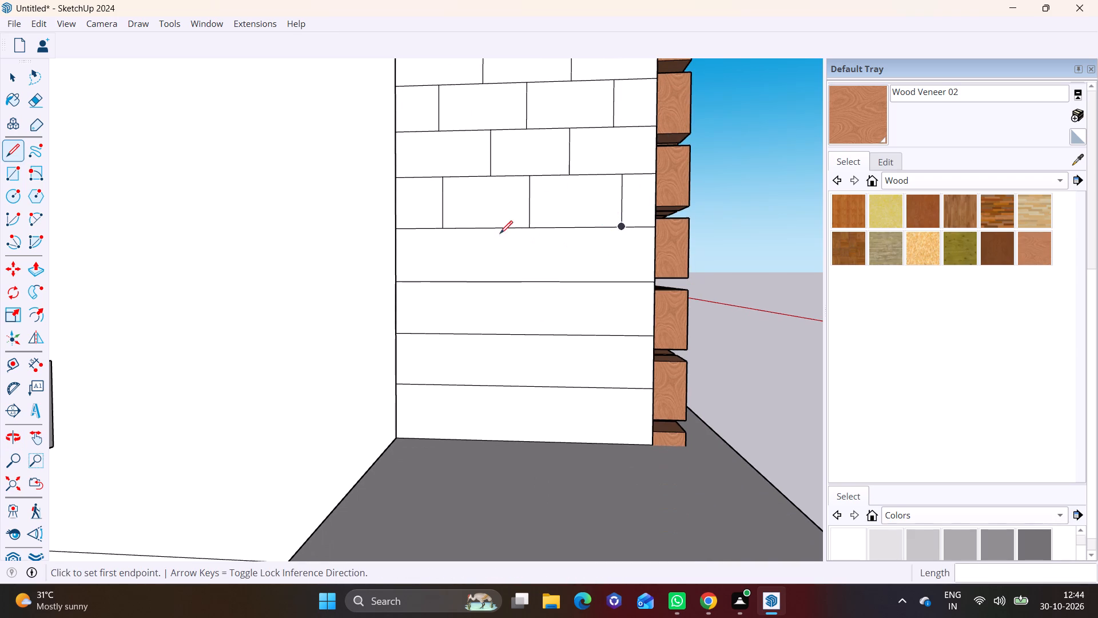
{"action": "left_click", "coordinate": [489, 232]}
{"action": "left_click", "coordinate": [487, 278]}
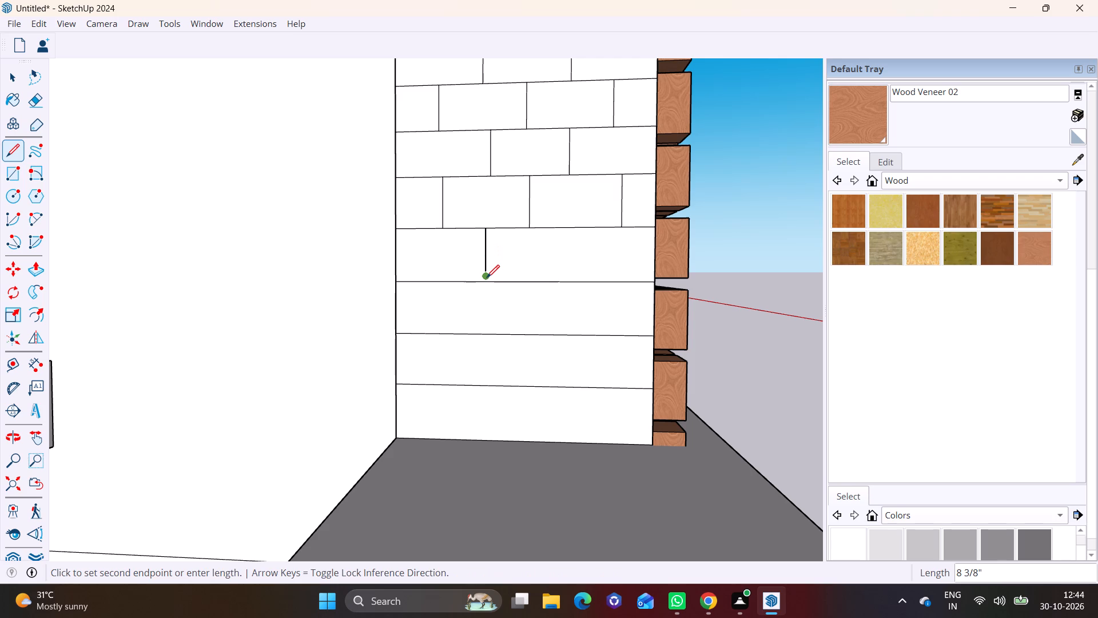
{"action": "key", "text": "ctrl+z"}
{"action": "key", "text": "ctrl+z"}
Continue the brick pattern with two vertical joints in the eleventh band and three staggered ones in the twelfth.
{"action": "left_click", "coordinate": [484, 228]}
{"action": "left_click", "coordinate": [485, 282]}
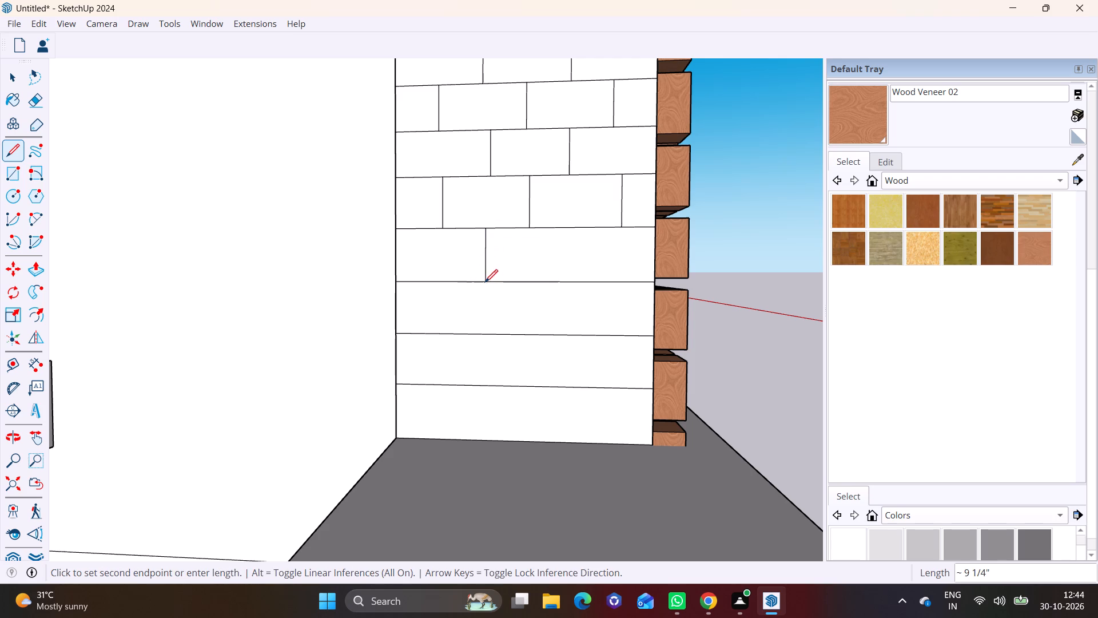
{"action": "left_click", "coordinate": [574, 228]}
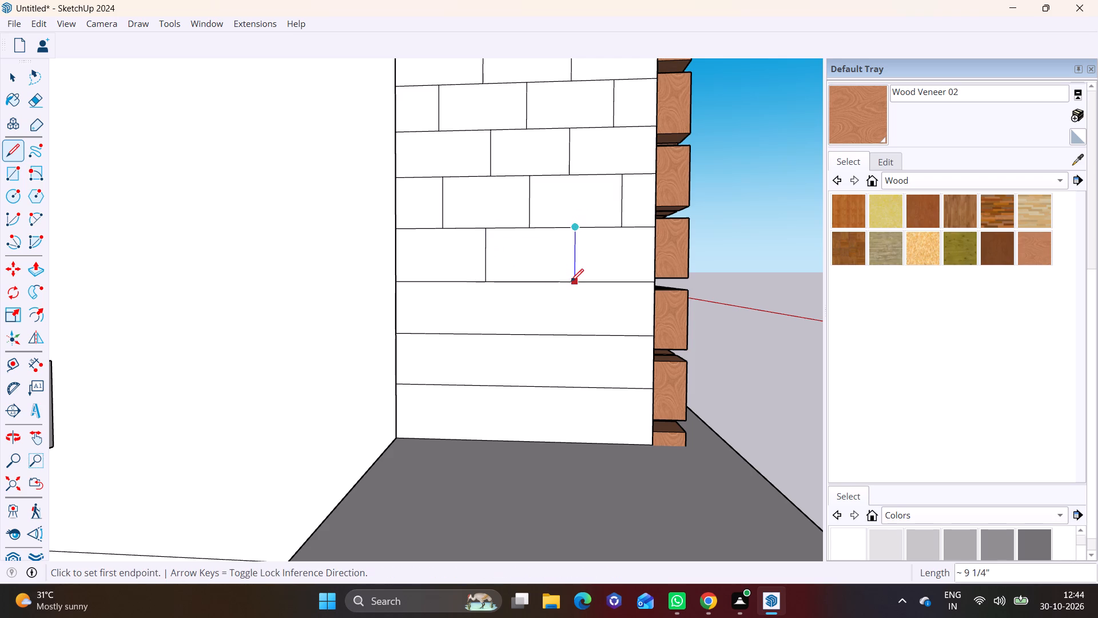
{"action": "left_click", "coordinate": [571, 282]}
{"action": "left_click", "coordinate": [438, 280]}
{"action": "left_click", "coordinate": [437, 336]}
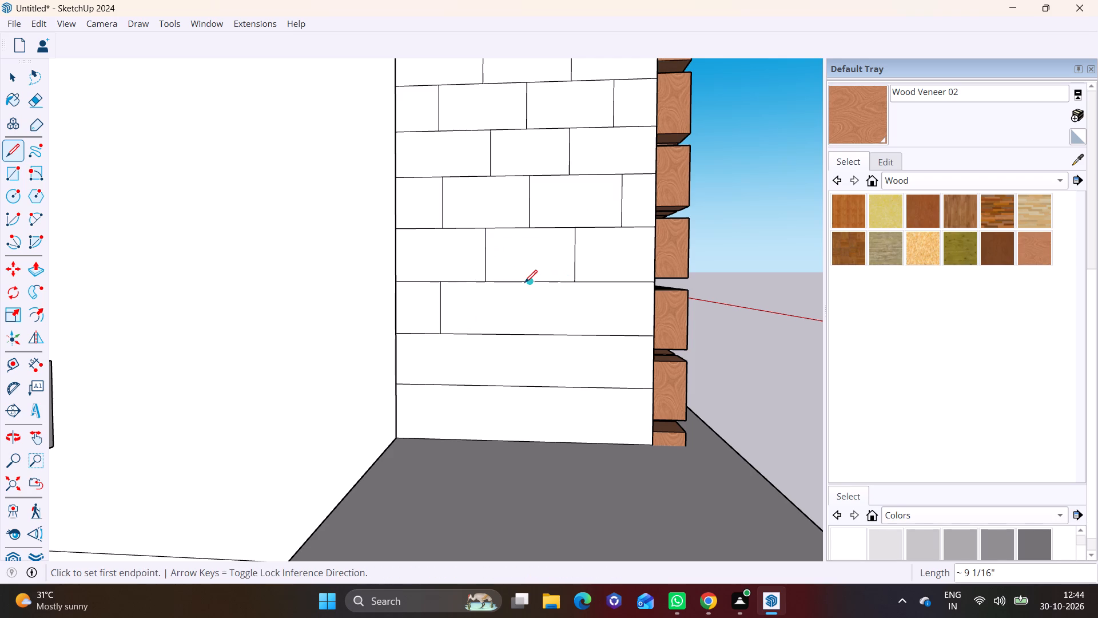
{"action": "left_click", "coordinate": [522, 282]}
{"action": "left_click", "coordinate": [523, 336]}
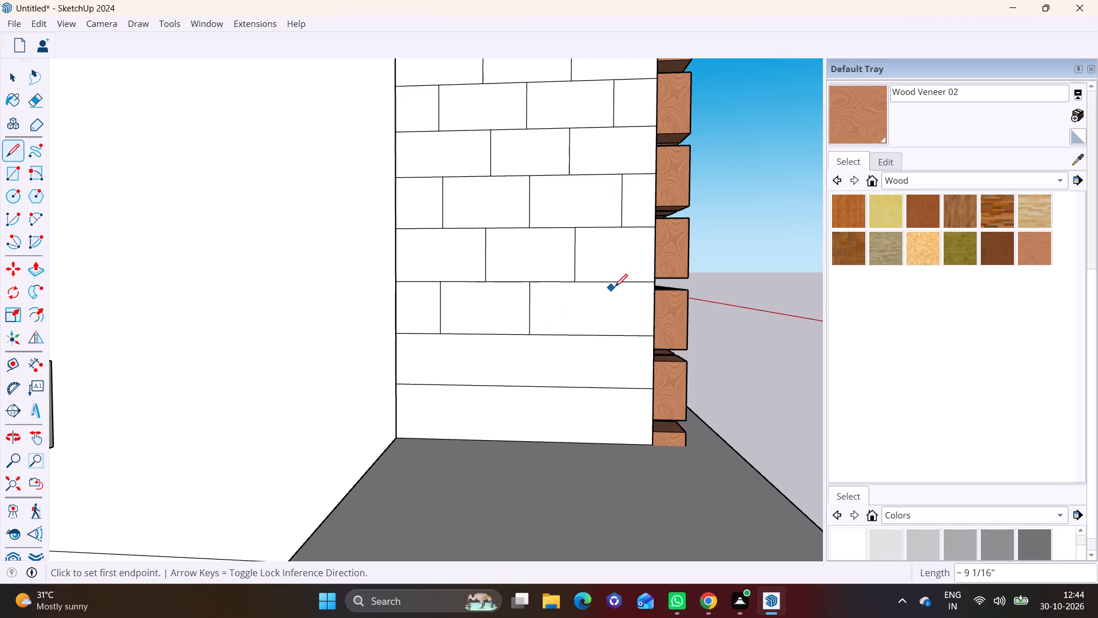
{"action": "left_click", "coordinate": [619, 284]}
{"action": "left_click", "coordinate": [612, 335]}
Finish the brick pattern with two vertical joints in the thirteenth band and three staggered ones in the bottom band at the floor.
{"action": "left_click", "coordinate": [571, 334]}
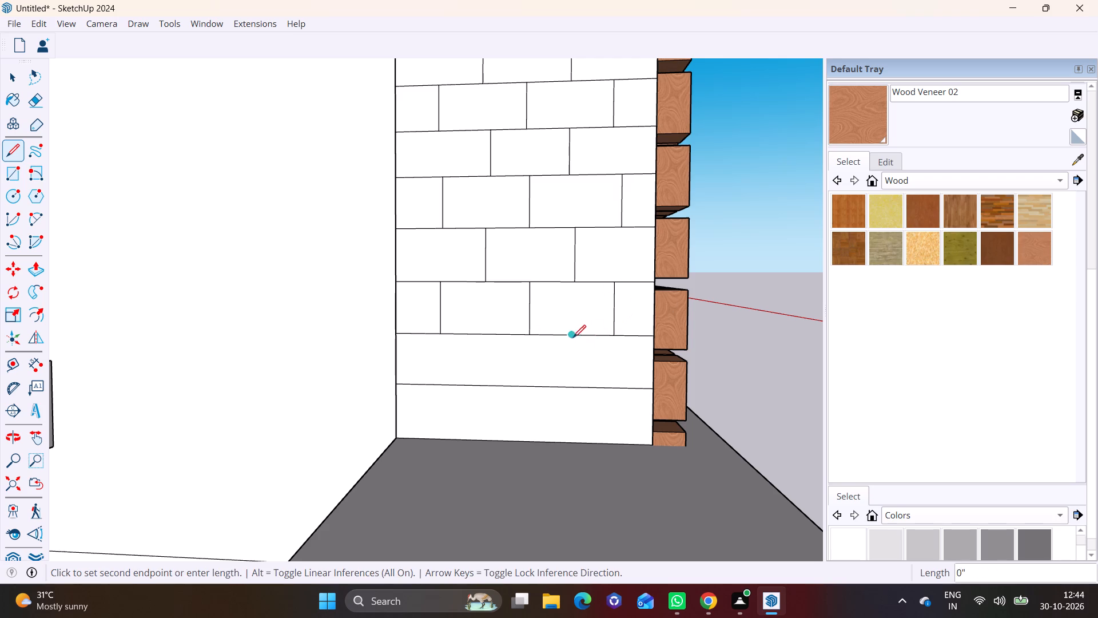
{"action": "left_click", "coordinate": [574, 388]}
{"action": "left_click", "coordinate": [488, 332]}
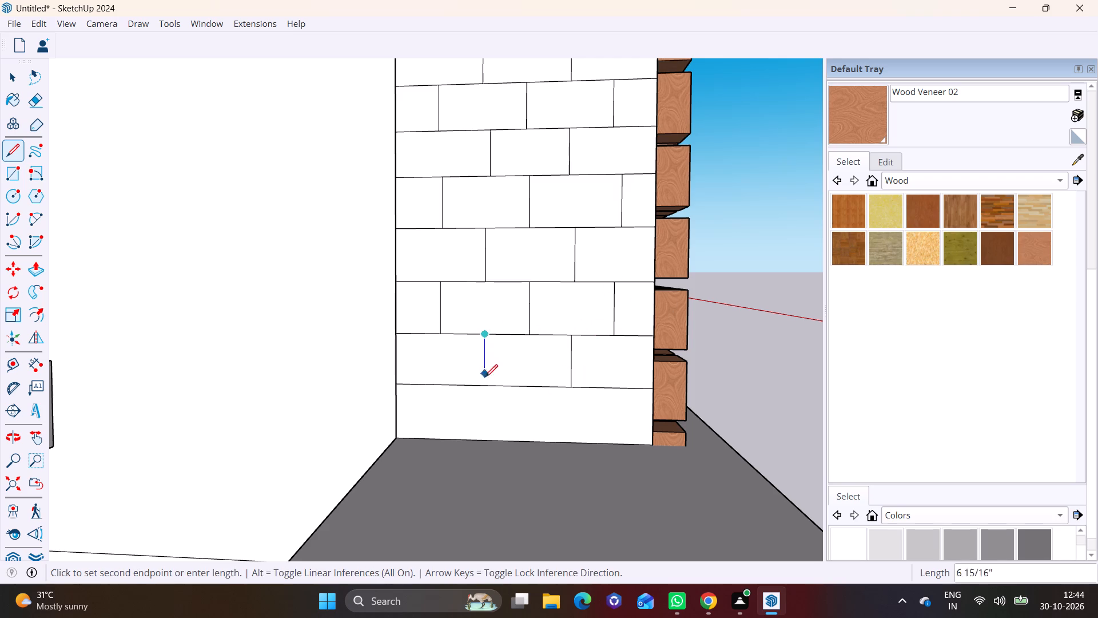
{"action": "left_click", "coordinate": [486, 383]}
{"action": "left_click", "coordinate": [436, 382]}
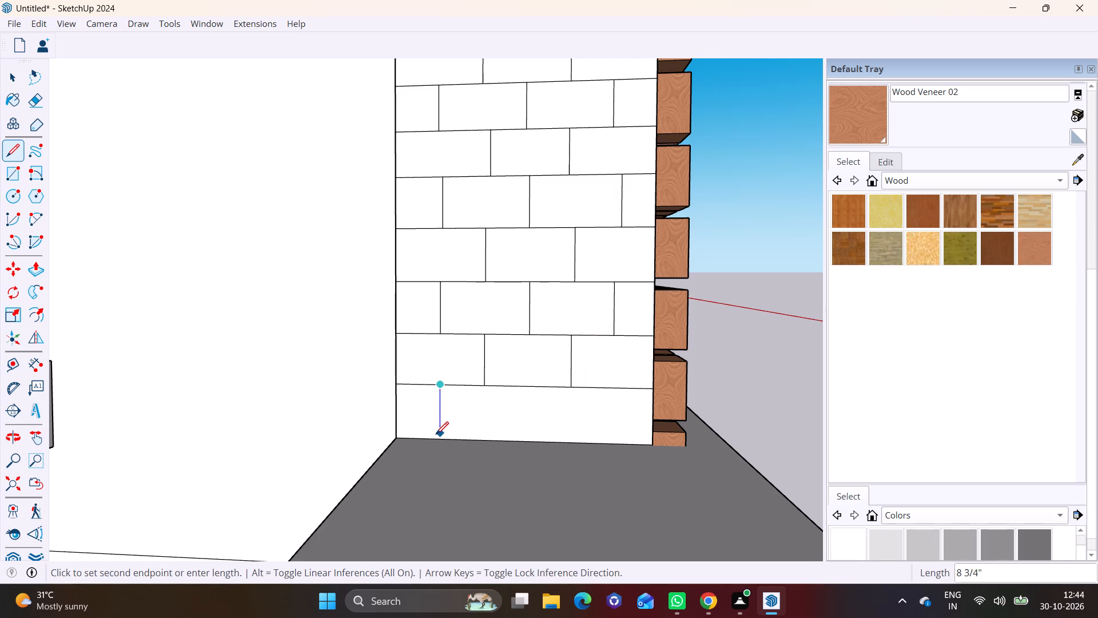
{"action": "left_click", "coordinate": [436, 438]}
{"action": "left_click", "coordinate": [526, 386]}
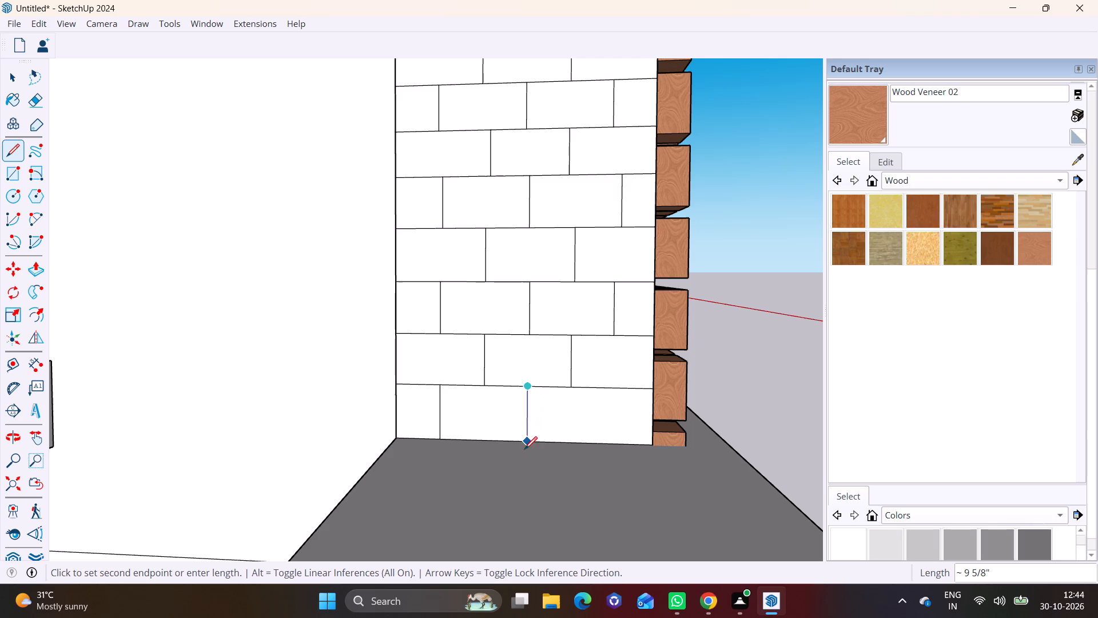
{"action": "left_click", "coordinate": [529, 439]}
{"action": "left_click", "coordinate": [611, 387]}
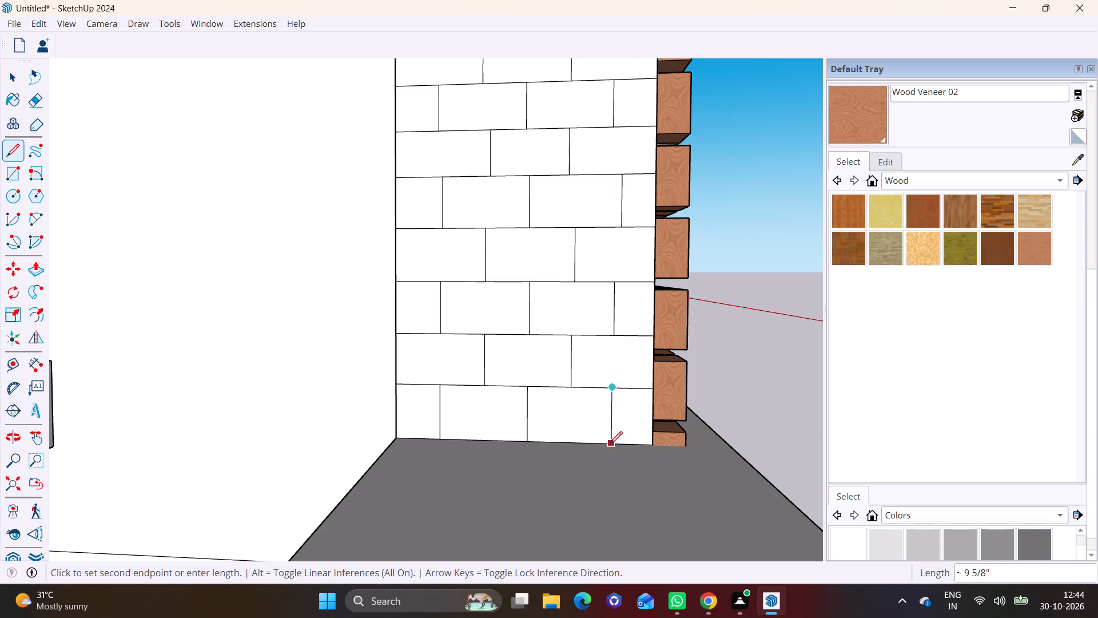
{"action": "left_click", "coordinate": [610, 444]}
Paint every brick in the side face's top two rows with Wood Veneer 02.
{"action": "scroll", "coordinate": [546, 384], "scroll_direction": "down", "scroll_amount": 13}
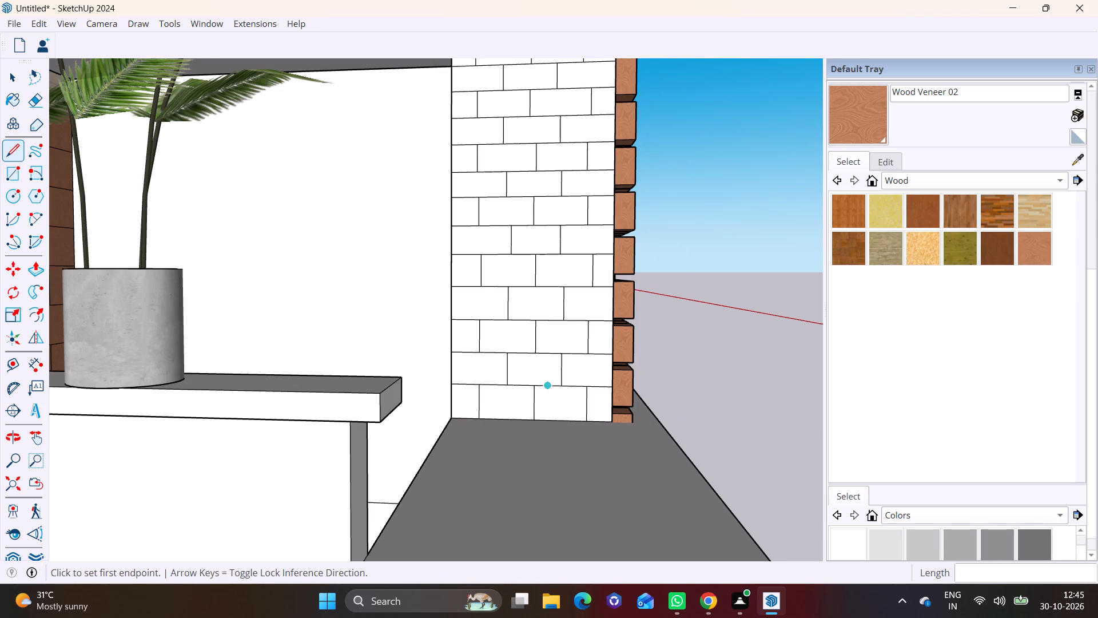
{"action": "scroll", "coordinate": [540, 316], "scroll_direction": "down", "scroll_amount": 3}
{"action": "middle_click_drag", "start_coordinate": [545, 314], "coordinate": [462, 390]}
{"action": "middle_click_drag", "start_coordinate": [489, 385], "coordinate": [429, 385]}
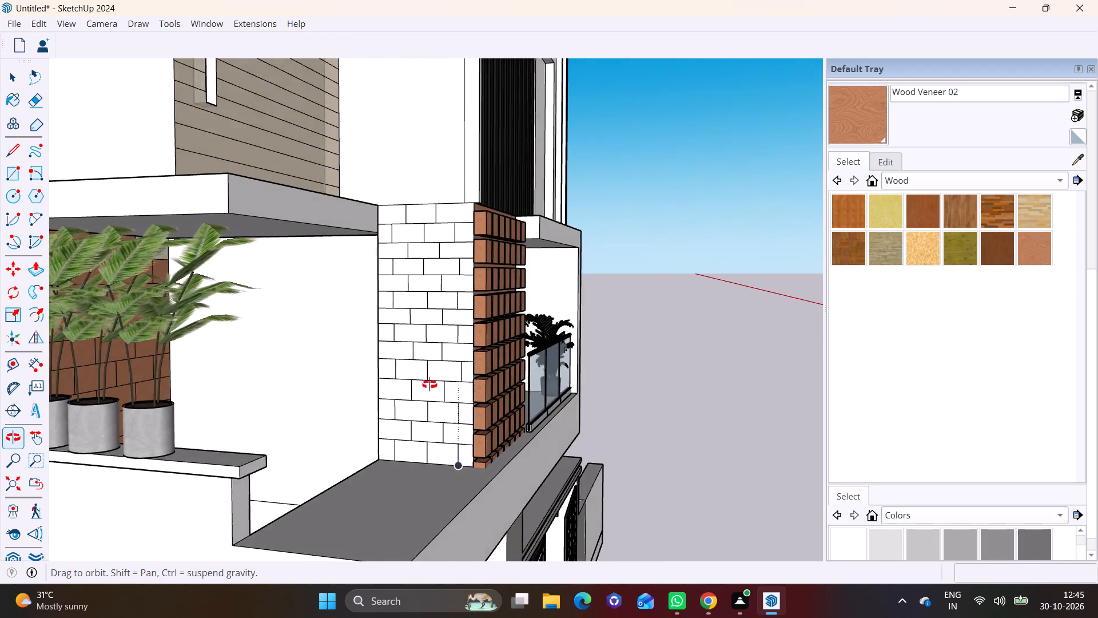
{"action": "middle_click_drag", "start_coordinate": [429, 385], "coordinate": [400, 377]}
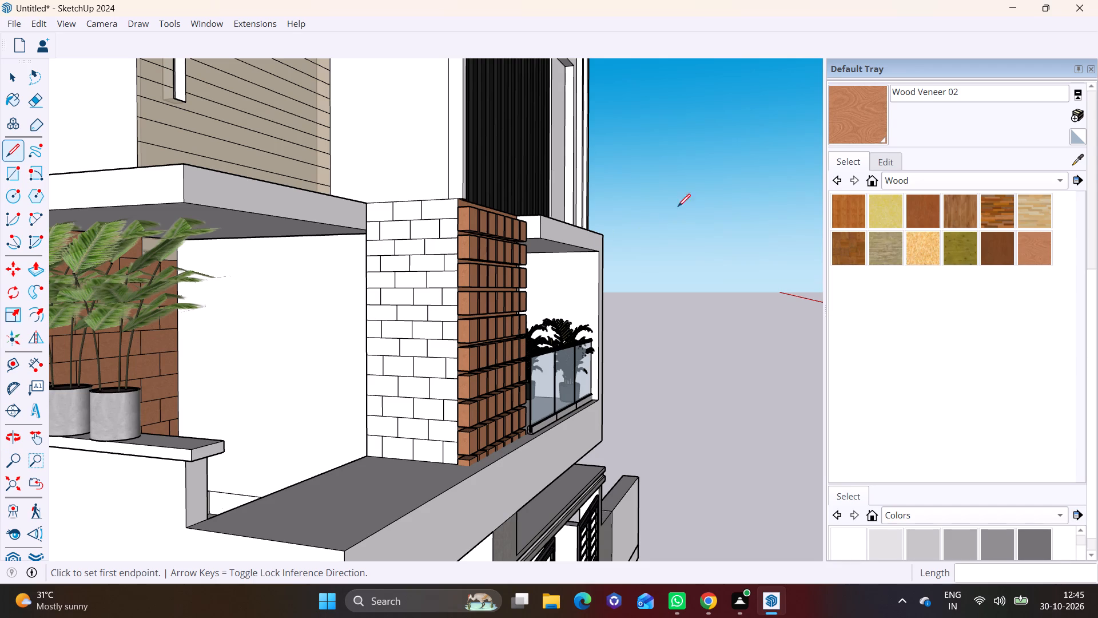
{"action": "left_click", "coordinate": [1042, 254]}
{"action": "scroll", "coordinate": [484, 266], "scroll_direction": "up", "scroll_amount": 3}
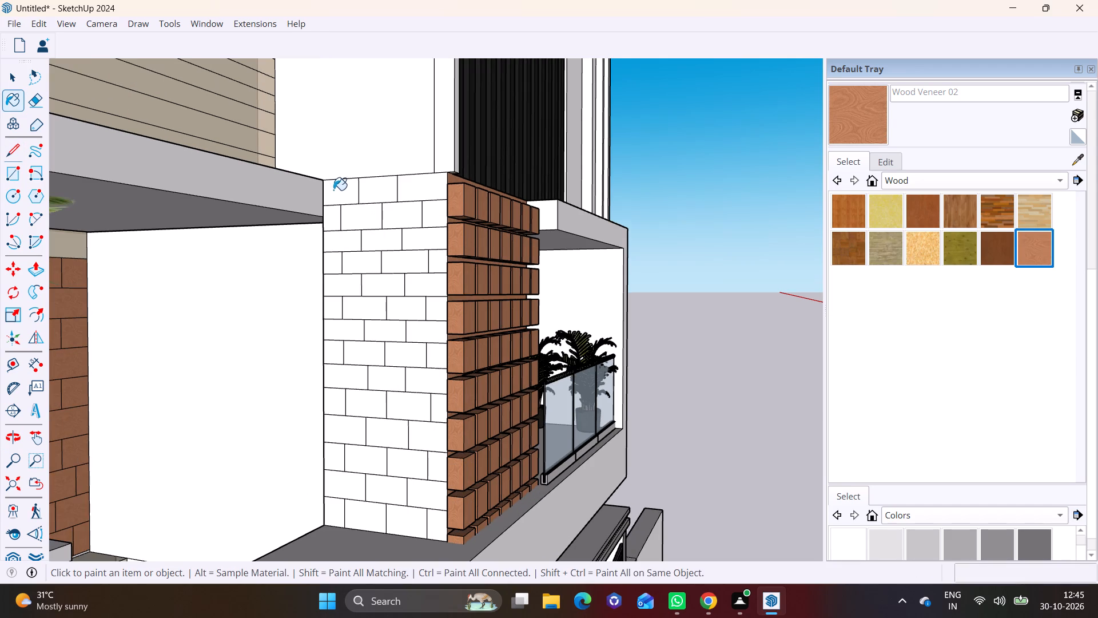
{"action": "left_click", "coordinate": [333, 190]}
{"action": "left_click", "coordinate": [375, 194]}
{"action": "left_click", "coordinate": [417, 192]}
{"action": "left_click", "coordinate": [442, 220]}
{"action": "left_click", "coordinate": [400, 220]}
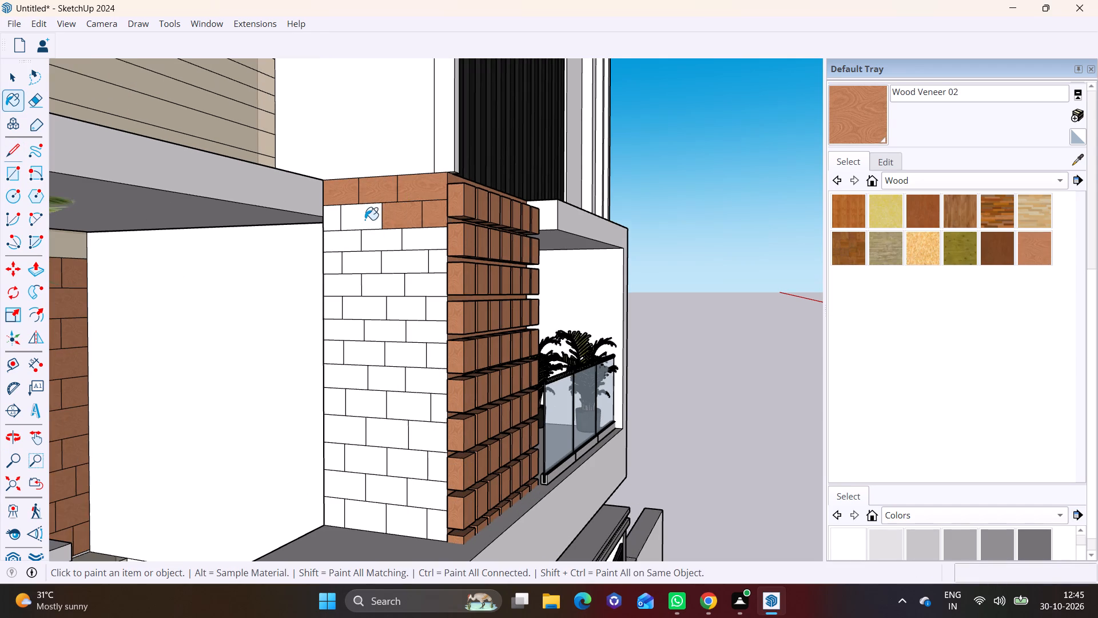
{"action": "left_click", "coordinate": [365, 220]}
{"action": "left_click", "coordinate": [331, 222]}
Apply Wood Veneer 02 to all bricks in the third, fourth and fifth rows from the top.
{"action": "left_click", "coordinate": [341, 243]}
{"action": "left_click", "coordinate": [370, 243]}
{"action": "left_click", "coordinate": [417, 242]}
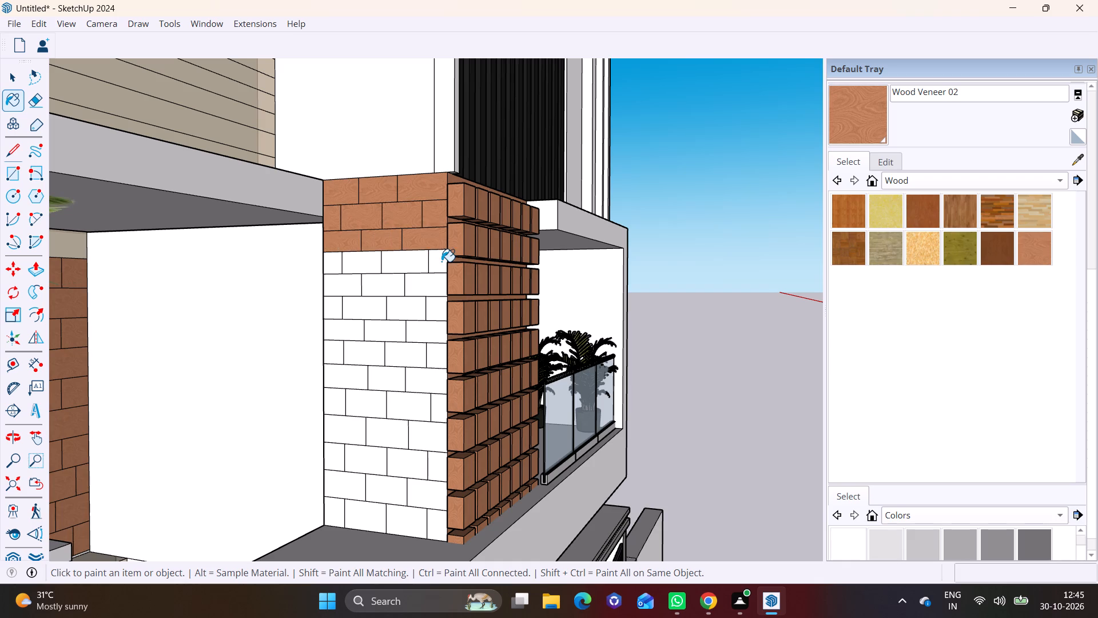
{"action": "left_click", "coordinate": [442, 262]}
{"action": "left_click", "coordinate": [415, 262]}
{"action": "left_click", "coordinate": [376, 262]}
{"action": "left_click", "coordinate": [331, 264]}
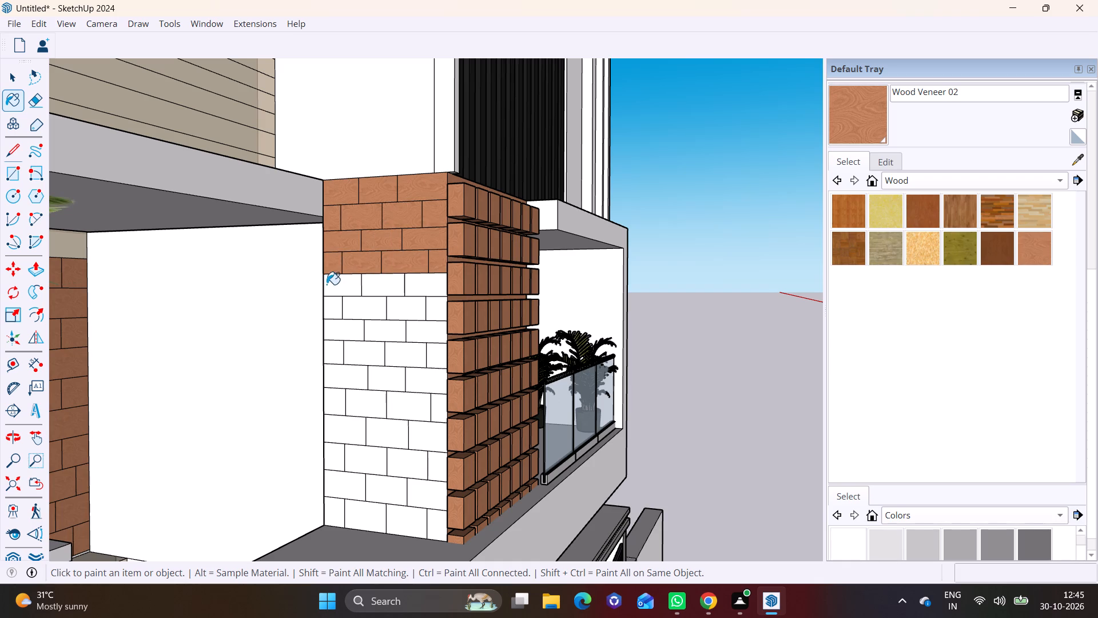
{"action": "left_click", "coordinate": [327, 284]}
{"action": "left_click", "coordinate": [379, 296]}
{"action": "left_click", "coordinate": [429, 287]}
{"action": "left_click", "coordinate": [401, 287]}
Continue painting Wood Veneer 02 brick by brick across the side face's sixth, seventh and eighth rows.
{"action": "scroll", "coordinate": [378, 335], "scroll_direction": "up", "scroll_amount": 3}
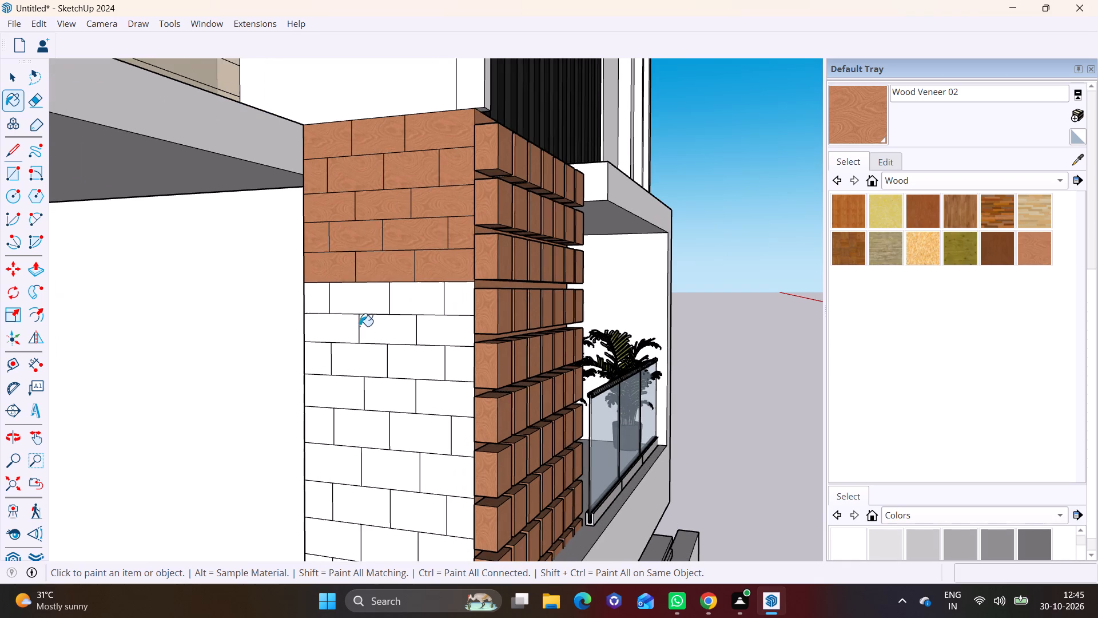
{"action": "left_click", "coordinate": [317, 302]}
{"action": "left_click", "coordinate": [351, 302]}
{"action": "left_click", "coordinate": [419, 302]}
{"action": "left_click", "coordinate": [461, 300]}
{"action": "left_click", "coordinate": [463, 324]}
{"action": "left_click", "coordinate": [401, 325]}
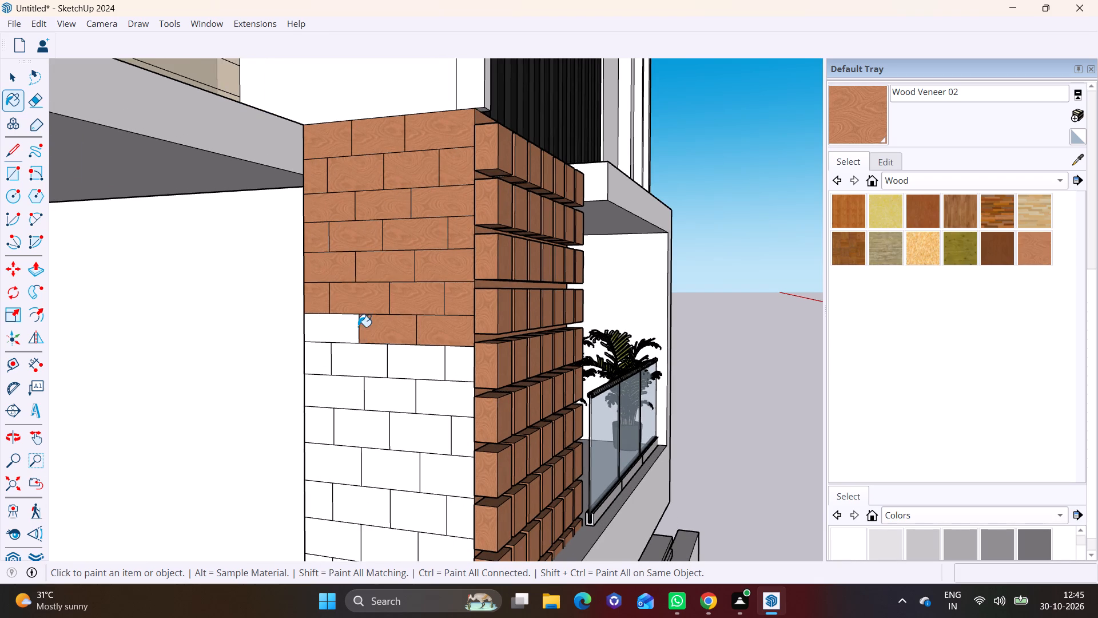
{"action": "left_click", "coordinate": [350, 327]}
{"action": "left_click", "coordinate": [324, 350]}
{"action": "left_click", "coordinate": [341, 352]}
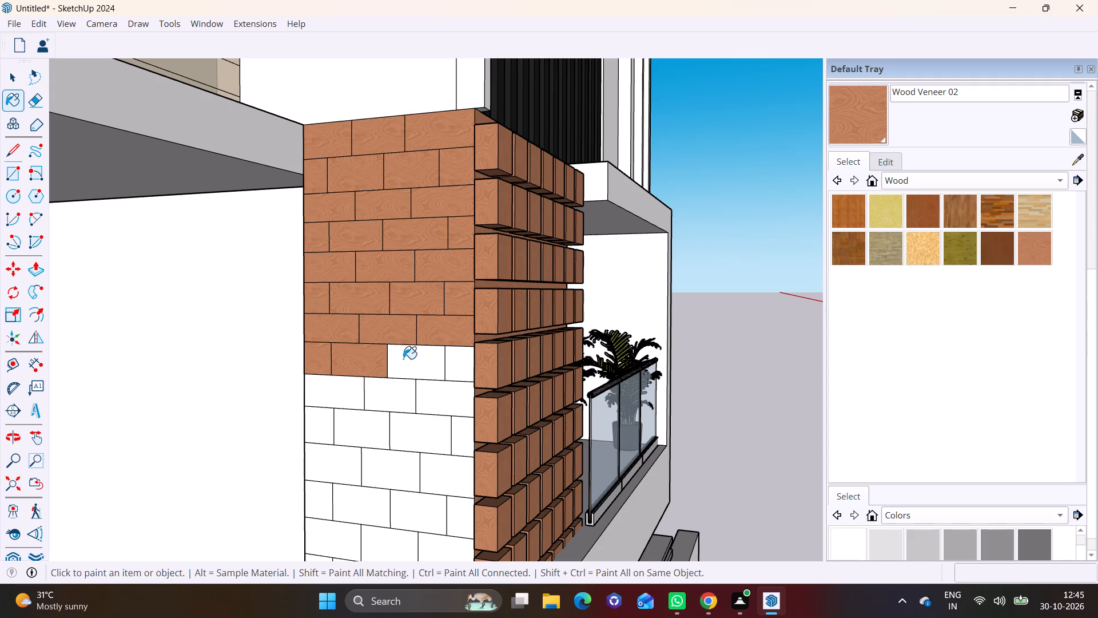
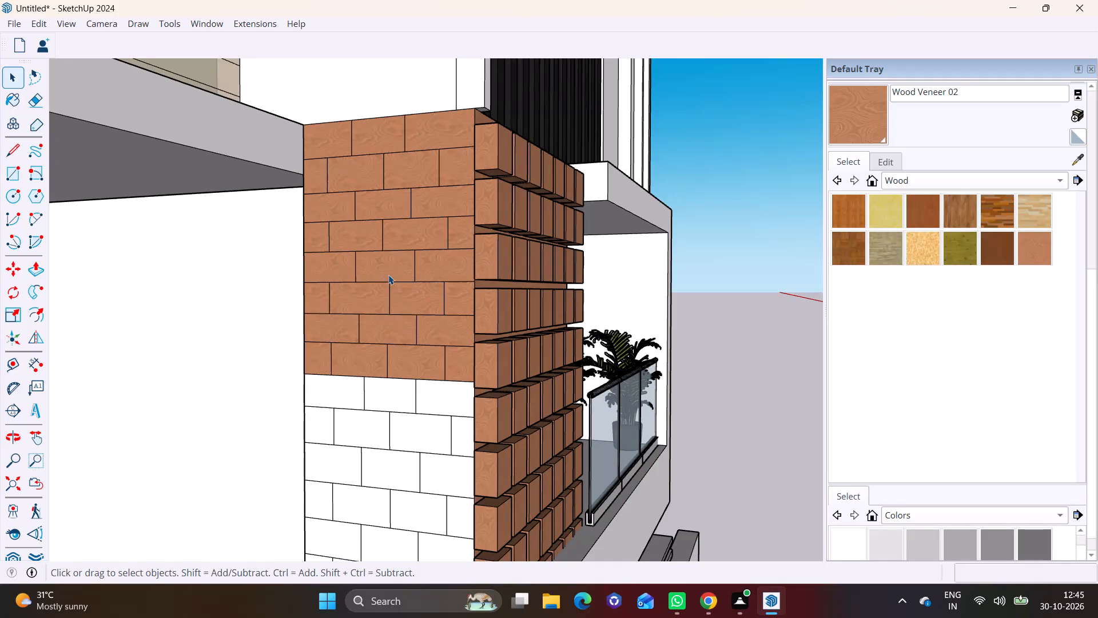
Paint all bricks in the side face's ninth and tenth rows from the top with Wood Veneer 02.
{"action": "left_click", "coordinate": [1037, 258]}
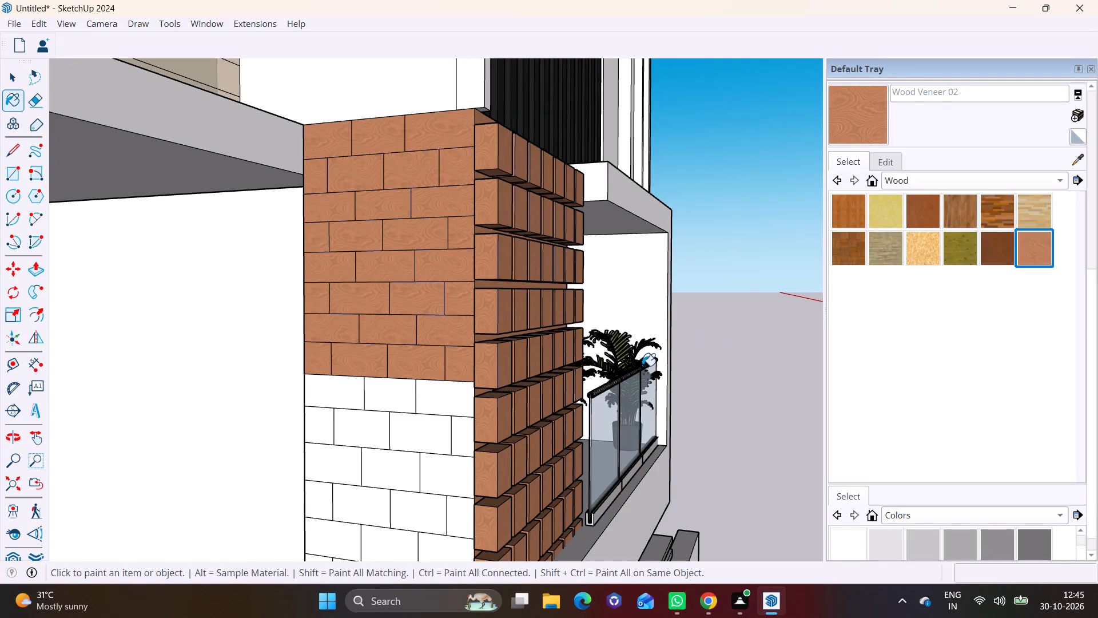
{"action": "left_click", "coordinate": [444, 388]}
{"action": "left_click", "coordinate": [393, 388]}
{"action": "left_click", "coordinate": [345, 388]}
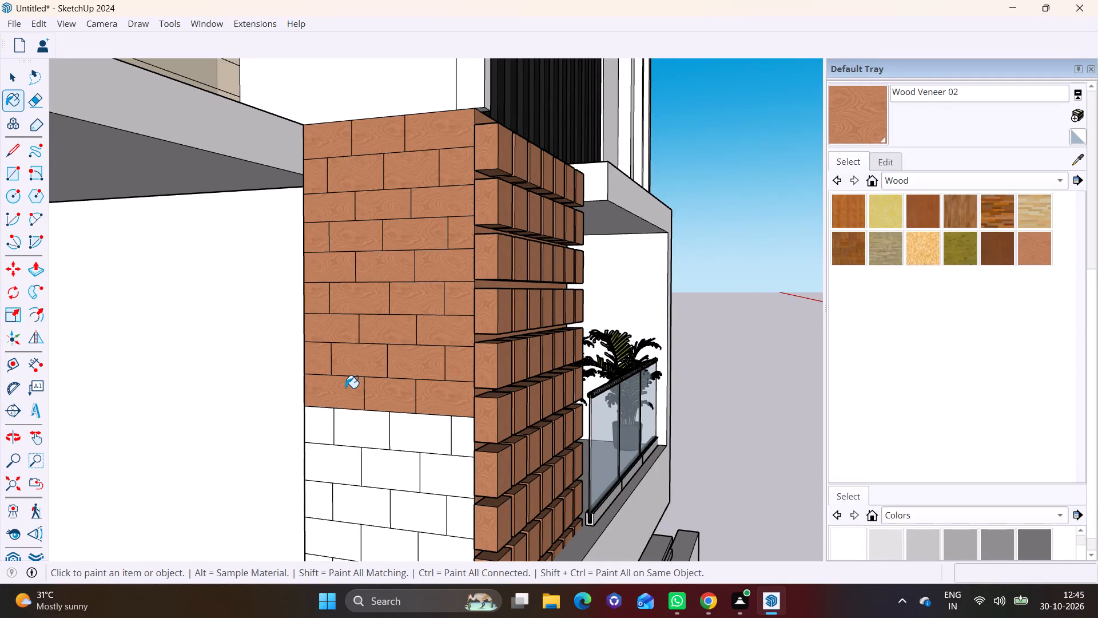
{"action": "left_click", "coordinate": [327, 430]}
{"action": "left_click", "coordinate": [338, 429]}
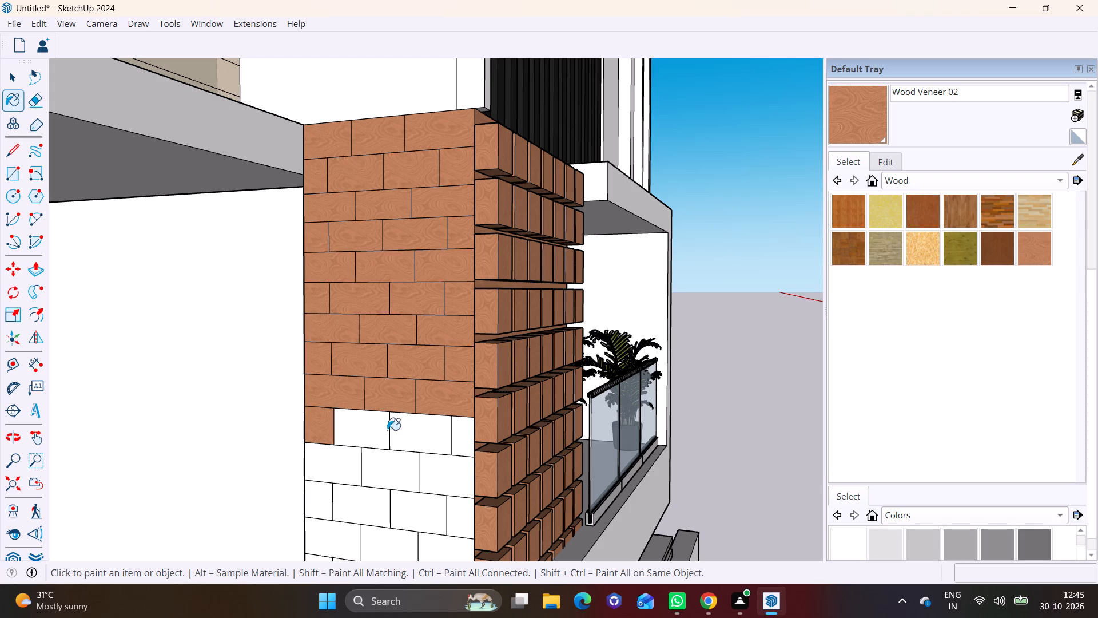
{"action": "left_click", "coordinate": [395, 432]}
{"action": "left_click", "coordinate": [463, 438]}
Apply Wood Veneer 02 to every brick in the side face's eleventh and twelfth rows.
{"action": "left_click", "coordinate": [441, 468]}
{"action": "left_click", "coordinate": [406, 472]}
{"action": "left_click", "coordinate": [337, 467]}
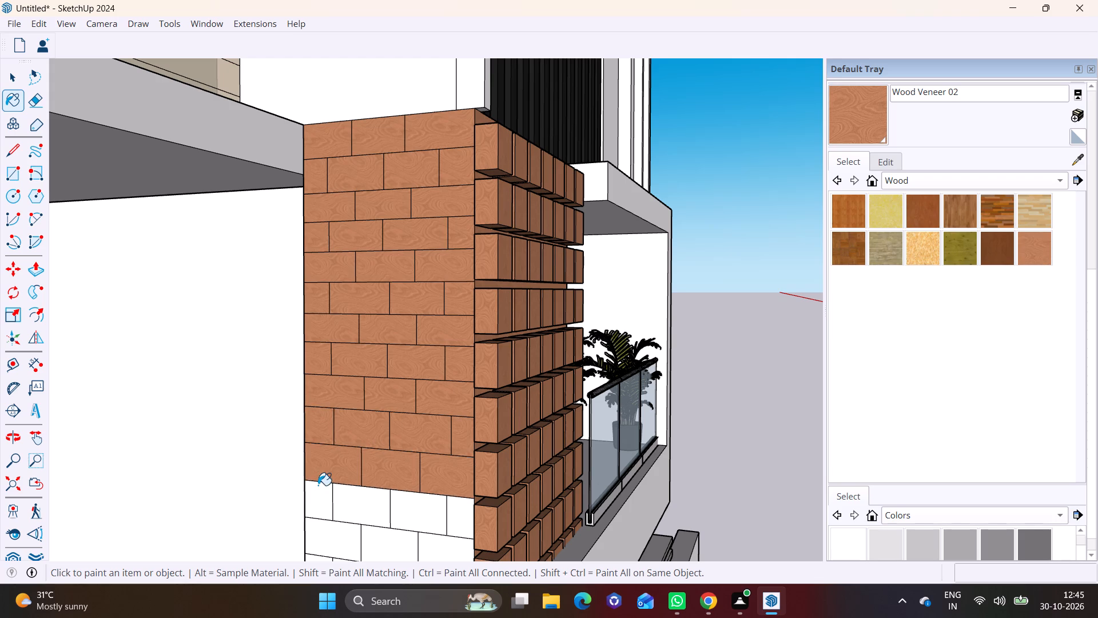
{"action": "left_click", "coordinate": [318, 485]}
{"action": "left_click", "coordinate": [356, 502]}
{"action": "left_click", "coordinate": [420, 516]}
{"action": "left_click", "coordinate": [459, 514]}
Finish the side face by painting the bricks of its thirteenth row and the bottom row at the floor with Wood Veneer 02.
{"action": "scroll", "coordinate": [390, 529], "scroll_direction": "down", "scroll_amount": 2}
{"action": "middle_click_drag", "start_coordinate": [389, 529], "coordinate": [393, 510]}
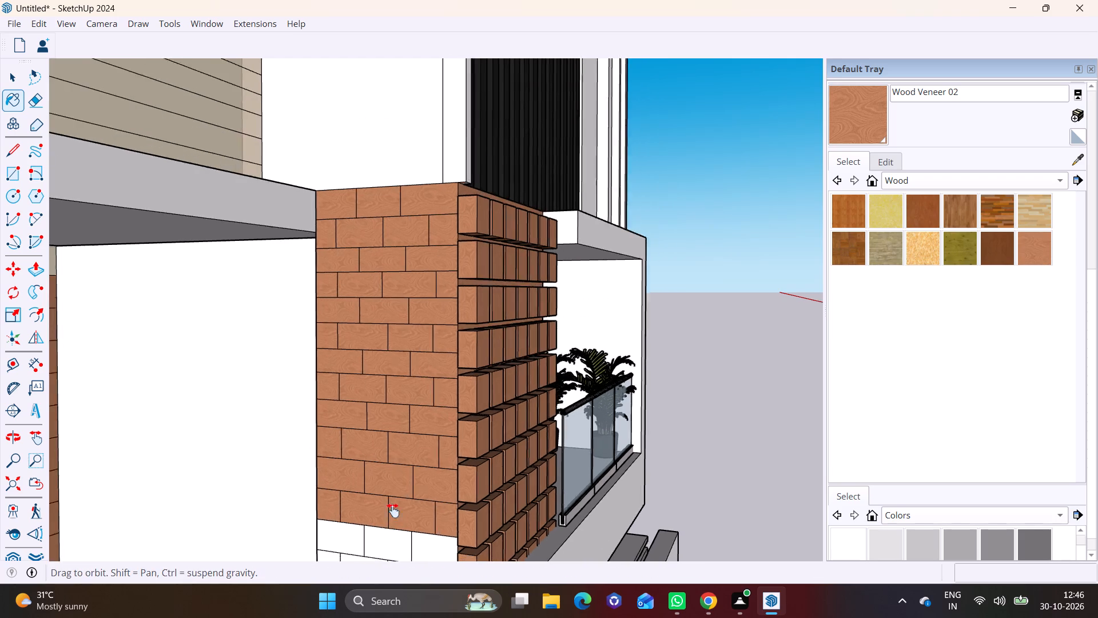
{"action": "middle_click_drag", "start_coordinate": [393, 510], "coordinate": [412, 355]}
{"action": "left_click", "coordinate": [361, 362]}
{"action": "left_click", "coordinate": [412, 365]}
{"action": "left_click", "coordinate": [461, 379]}
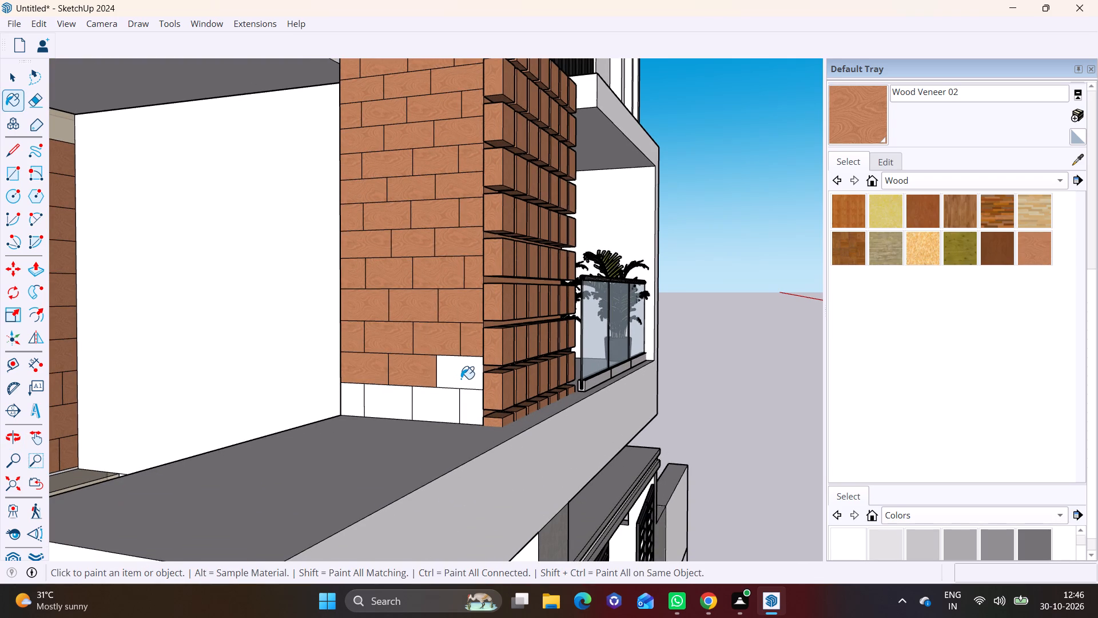
{"action": "left_click", "coordinate": [466, 398]}
{"action": "left_click", "coordinate": [433, 405]}
{"action": "left_click", "coordinate": [375, 405]}
{"action": "left_click", "coordinate": [349, 399]}
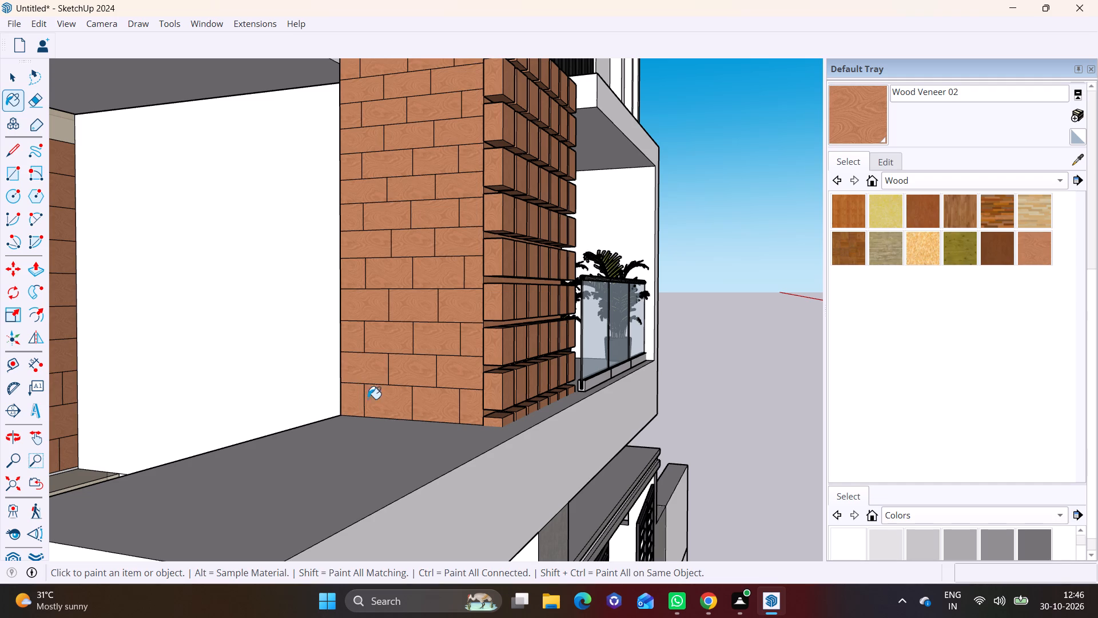
{"action": "key", "text": "space"}
{"action": "left_click", "coordinate": [694, 379]}
Examine the painted block-grid wall within the whole house's front elevation from farther away.
{"action": "scroll", "coordinate": [683, 376], "scroll_direction": "down", "scroll_amount": 10}
{"action": "middle_click_drag", "start_coordinate": [683, 381], "coordinate": [454, 382]}
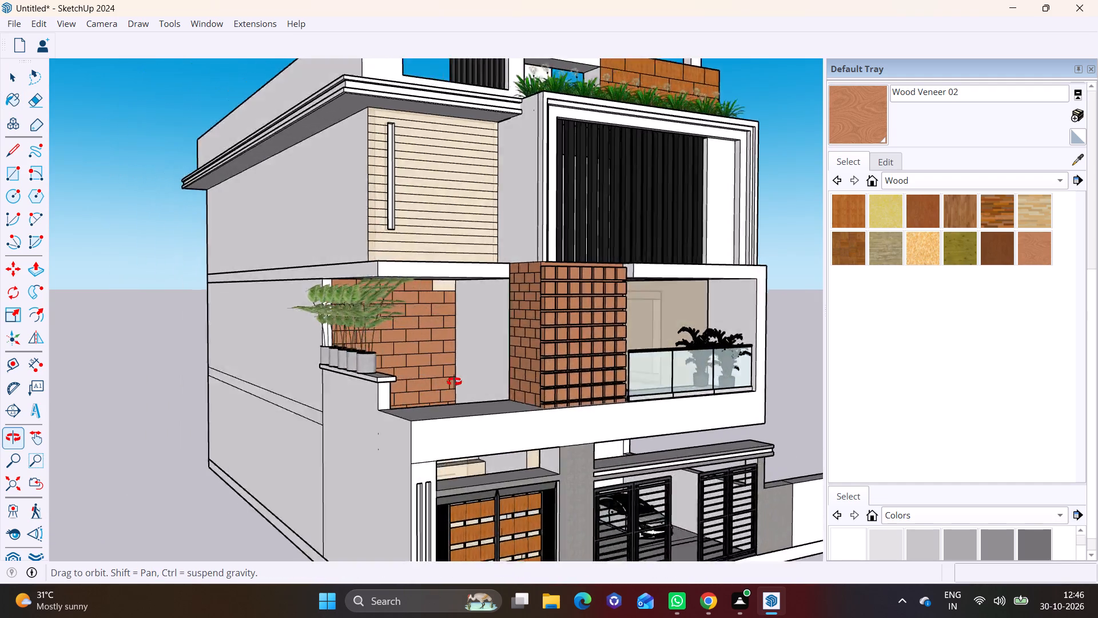
{"action": "middle_click_drag", "start_coordinate": [454, 382], "coordinate": [343, 382]}
{"action": "scroll", "coordinate": [348, 371], "scroll_direction": "down", "scroll_amount": 4}
{"action": "middle_click_drag", "start_coordinate": [369, 367], "coordinate": [249, 385], "text": "shift"}
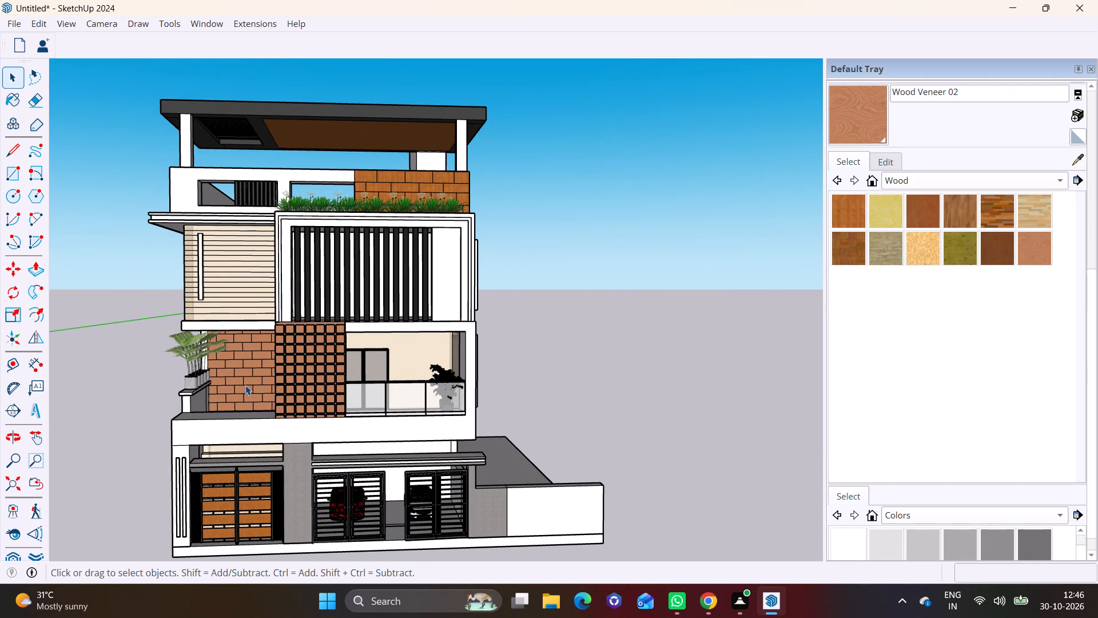
{"action": "scroll", "coordinate": [304, 362], "scroll_direction": "down", "scroll_amount": 2}
{"action": "middle_click_drag", "start_coordinate": [352, 362], "coordinate": [307, 405]}
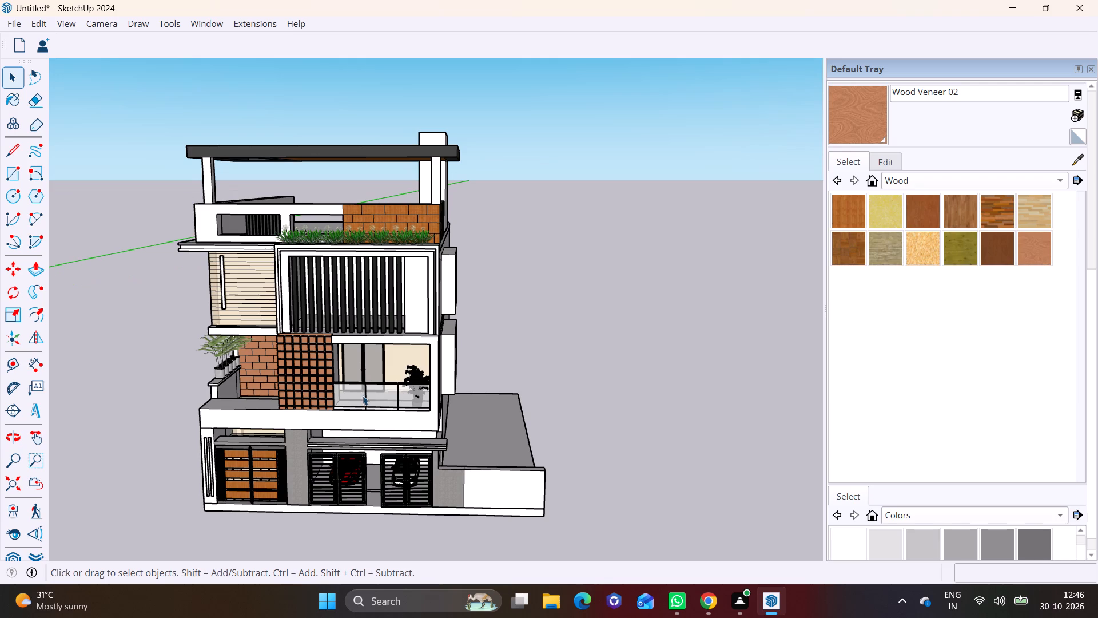
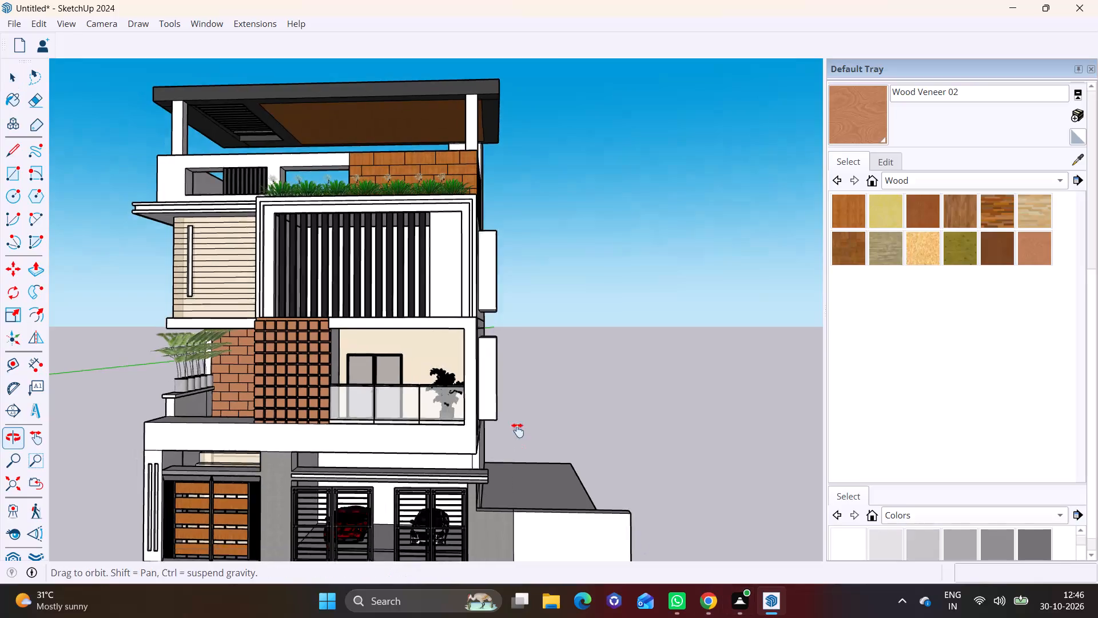
Examine the whole house's front elevation and left side from a distance and several angles.
{"action": "scroll", "coordinate": [577, 391], "scroll_direction": "down", "scroll_amount": 2}
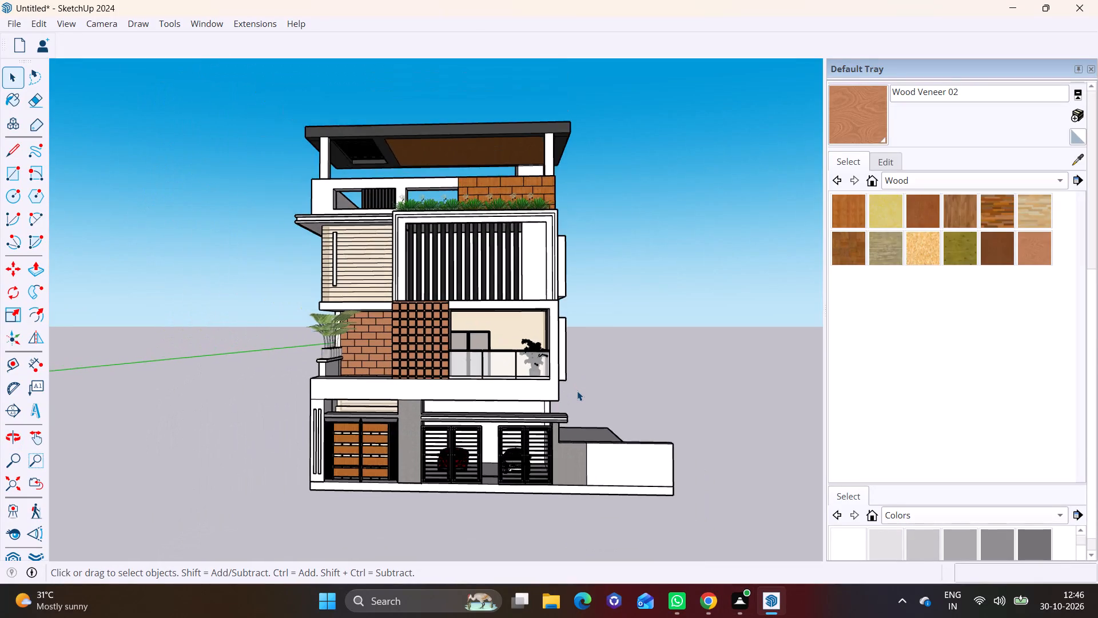
{"action": "scroll", "coordinate": [577, 391], "scroll_direction": "down", "scroll_amount": 2}
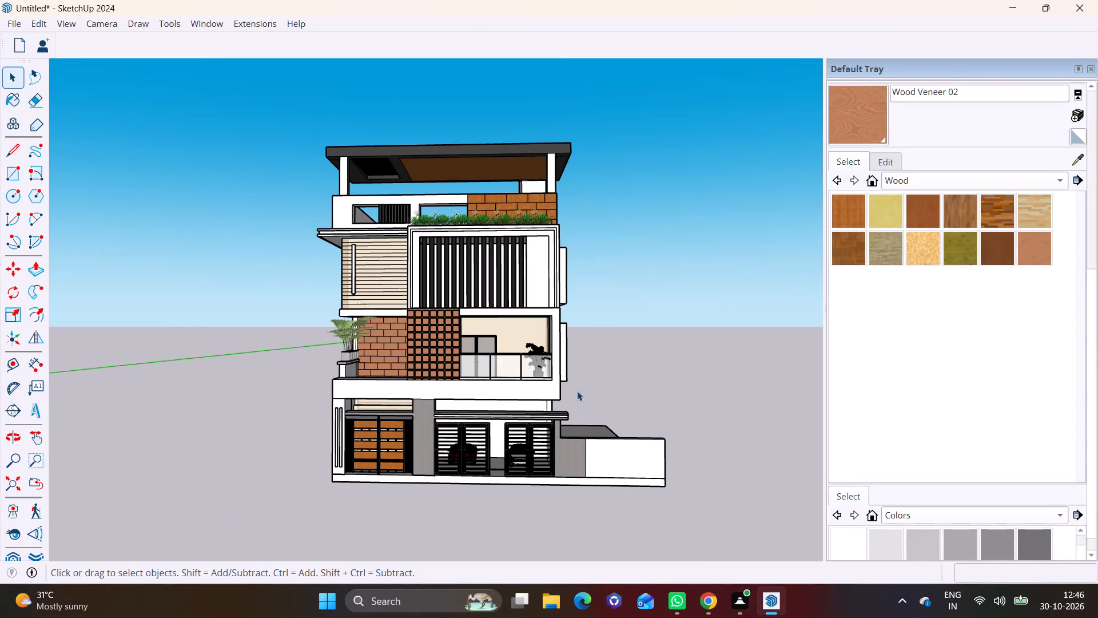
{"action": "middle_click_drag", "start_coordinate": [650, 383], "coordinate": [689, 387]}
{"action": "middle_click_drag", "start_coordinate": [437, 381], "coordinate": [463, 386]}
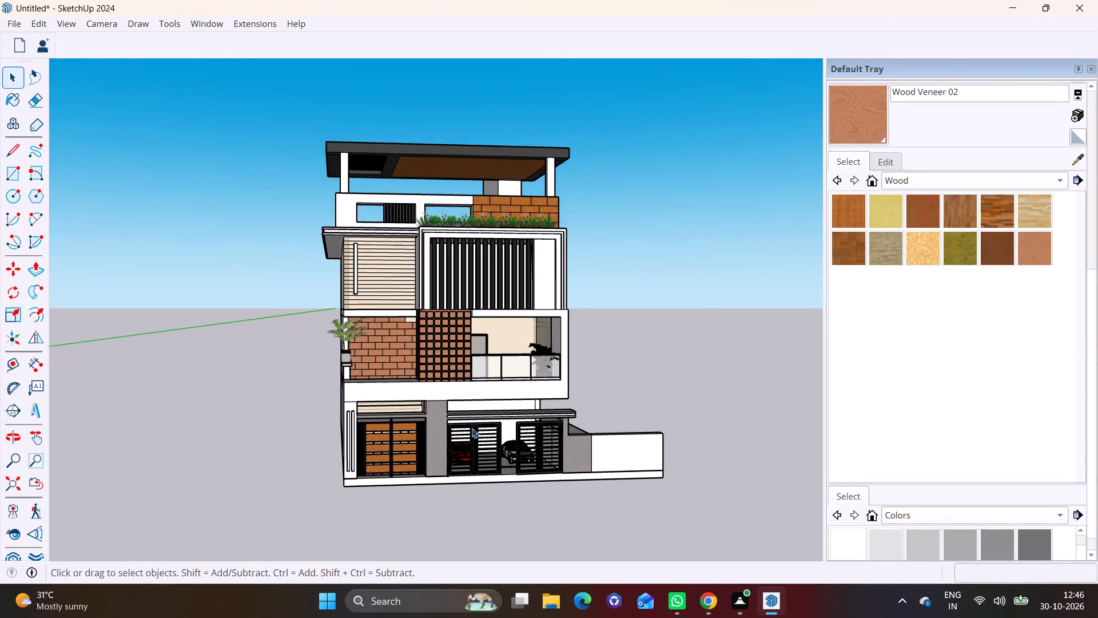
{"action": "scroll", "coordinate": [472, 429], "scroll_direction": "up", "scroll_amount": 2}
{"action": "middle_click_drag", "start_coordinate": [569, 435], "coordinate": [483, 370]}
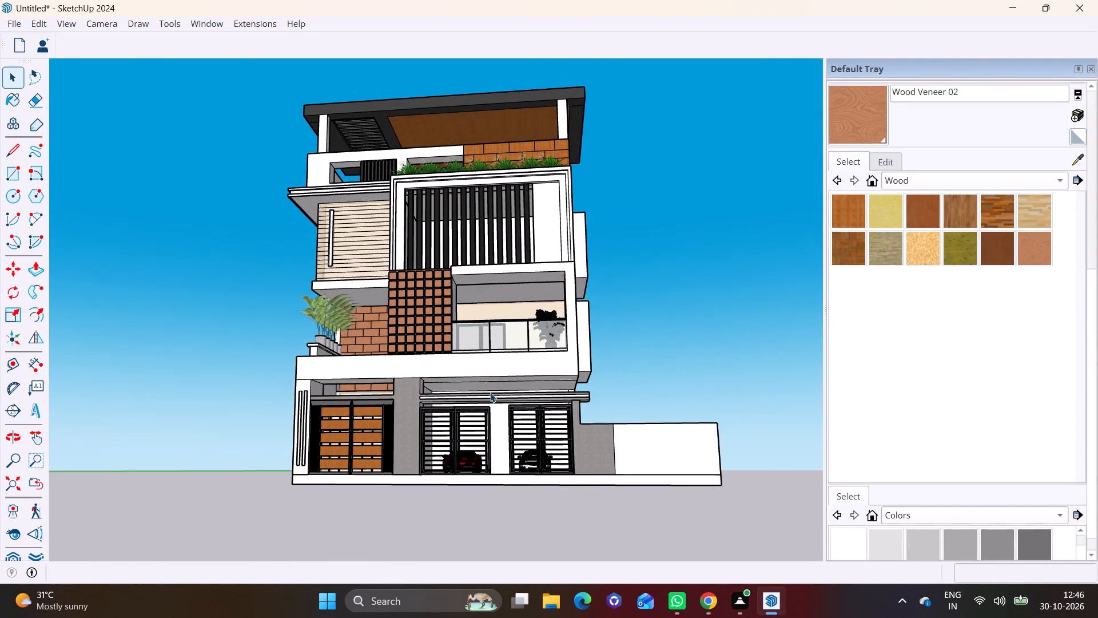
{"action": "scroll", "coordinate": [494, 402], "scroll_direction": "down", "scroll_amount": 1}
{"action": "middle_click_drag", "start_coordinate": [494, 402], "coordinate": [522, 459], "text": "shift"}
{"action": "middle_click_drag", "start_coordinate": [433, 419], "coordinate": [546, 445]}
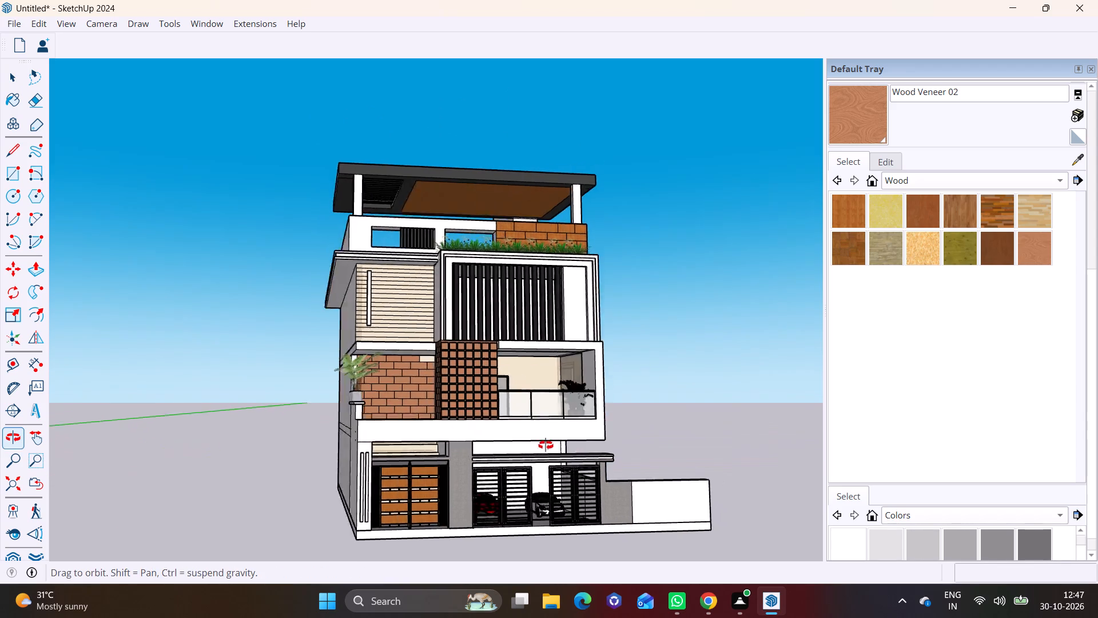
{"action": "middle_click_drag", "start_coordinate": [546, 445], "coordinate": [675, 448]}
{"action": "scroll", "coordinate": [399, 405], "scroll_direction": "down", "scroll_amount": 1}
{"action": "middle_click_drag", "start_coordinate": [398, 410], "coordinate": [438, 466], "text": "shift"}
{"action": "scroll", "coordinate": [435, 443], "scroll_direction": "up", "scroll_amount": 1}
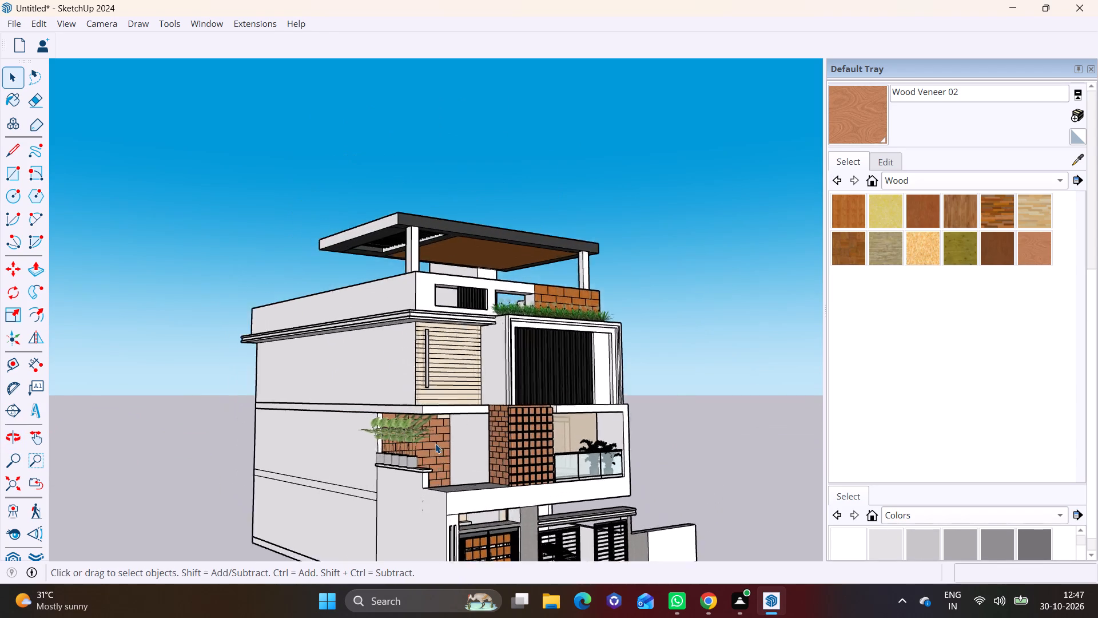
Draw a full-height strip about 10" by 10' 11 7/8" on the white wall's edge beside the planter-side brick wall and group it.
{"action": "scroll", "coordinate": [435, 443], "scroll_direction": "up", "scroll_amount": 8}
{"action": "middle_click_drag", "start_coordinate": [482, 443], "coordinate": [471, 363], "text": "shift"}
{"action": "middle_click_drag", "start_coordinate": [498, 423], "coordinate": [595, 455]}
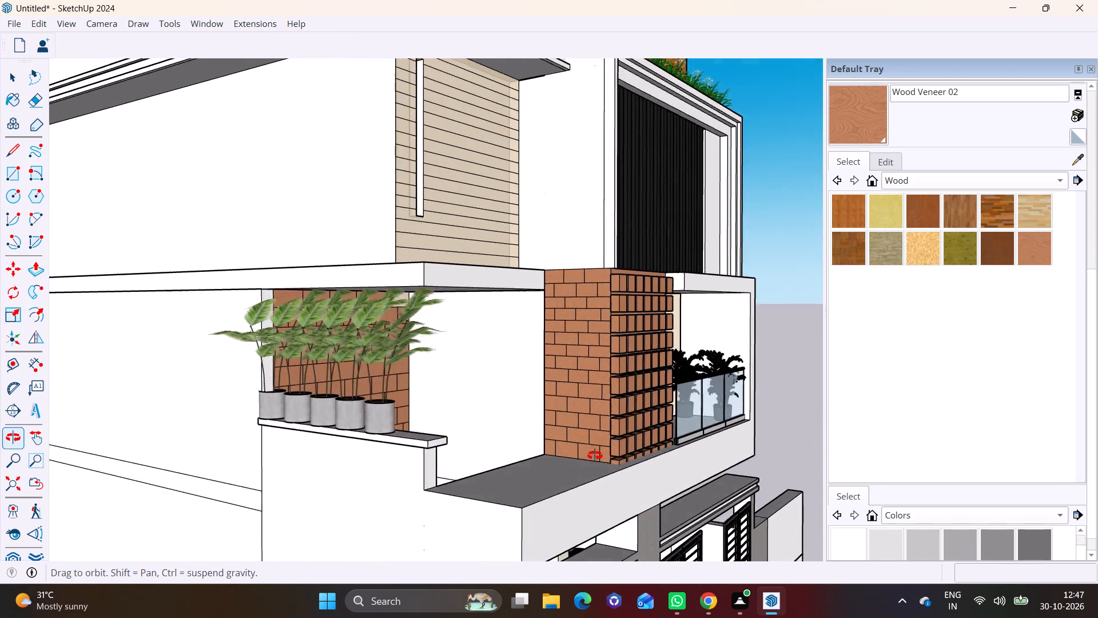
{"action": "middle_click_drag", "start_coordinate": [595, 455], "coordinate": [592, 442]}
{"action": "scroll", "coordinate": [510, 381], "scroll_direction": "up", "scroll_amount": 5}
{"action": "middle_click_drag", "start_coordinate": [389, 291], "coordinate": [366, 297]}
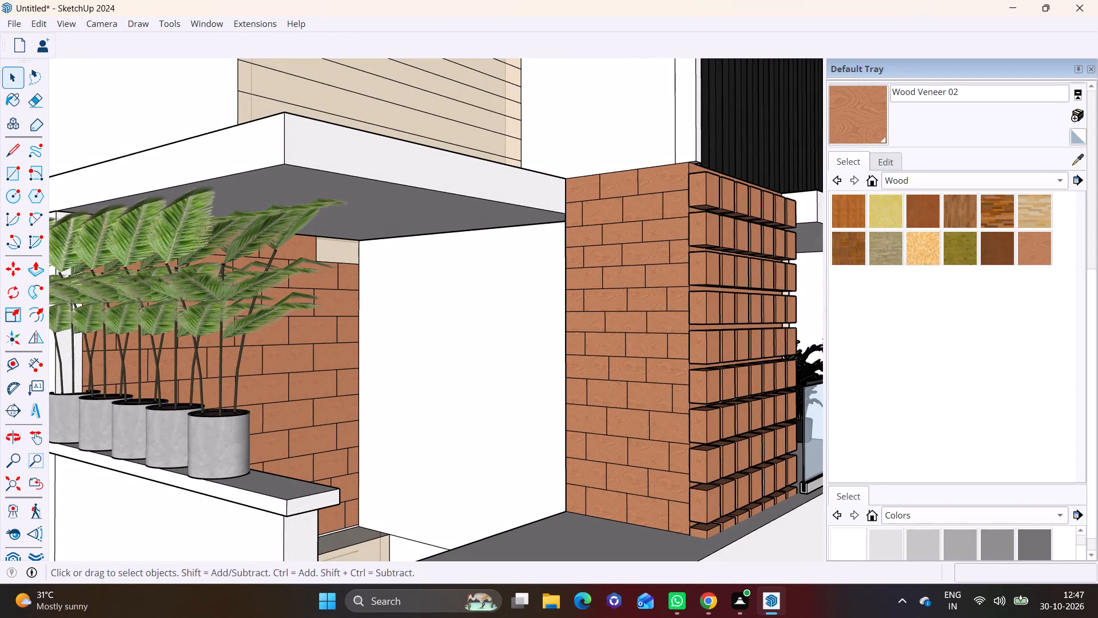
{"action": "left_click", "coordinate": [11, 165]}
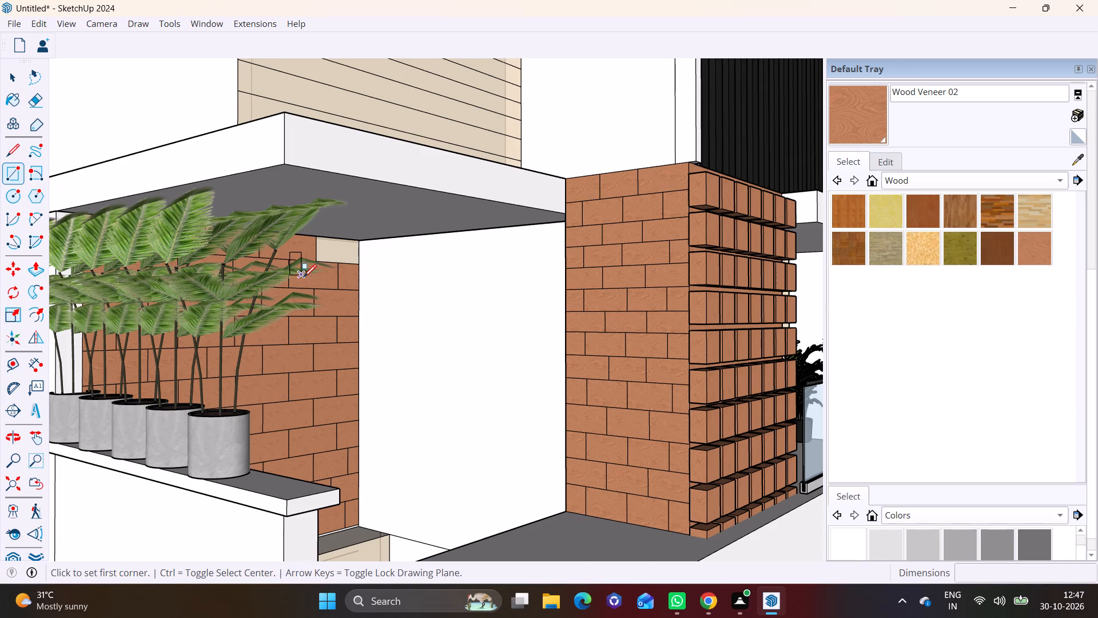
{"action": "scroll", "coordinate": [304, 278], "scroll_direction": "up", "scroll_amount": 2}
{"action": "left_click", "coordinate": [368, 237]}
{"action": "middle_click_drag", "start_coordinate": [399, 516], "coordinate": [407, 433]}
{"action": "left_click", "coordinate": [390, 478]}
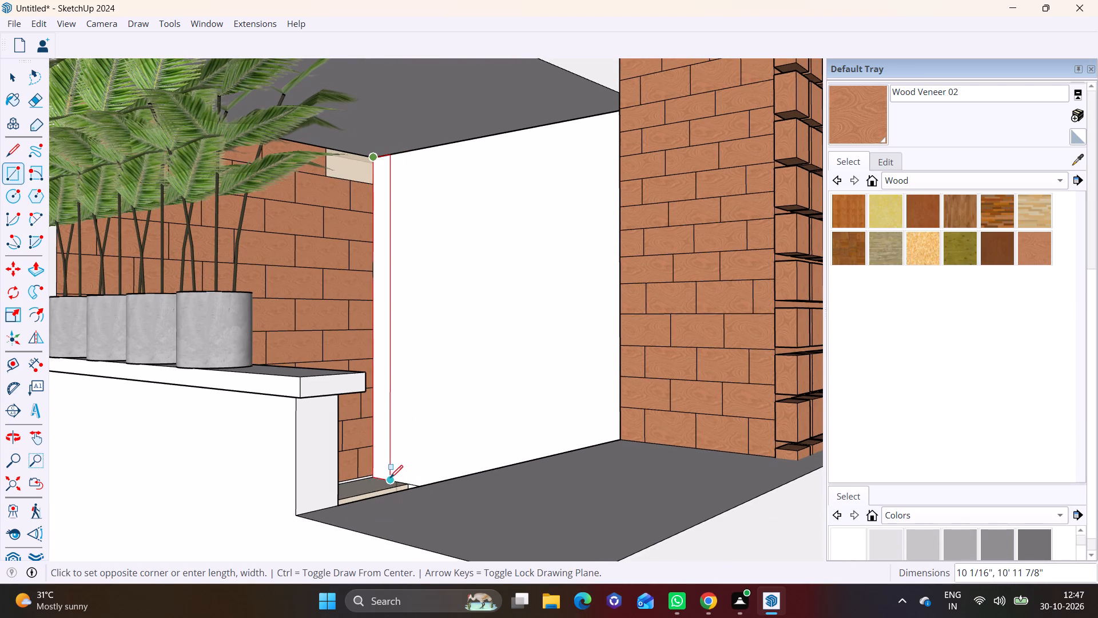
{"action": "key", "text": "space"}
{"action": "double_click", "coordinate": [386, 412]}
{"action": "right_click", "coordinate": [386, 412]}
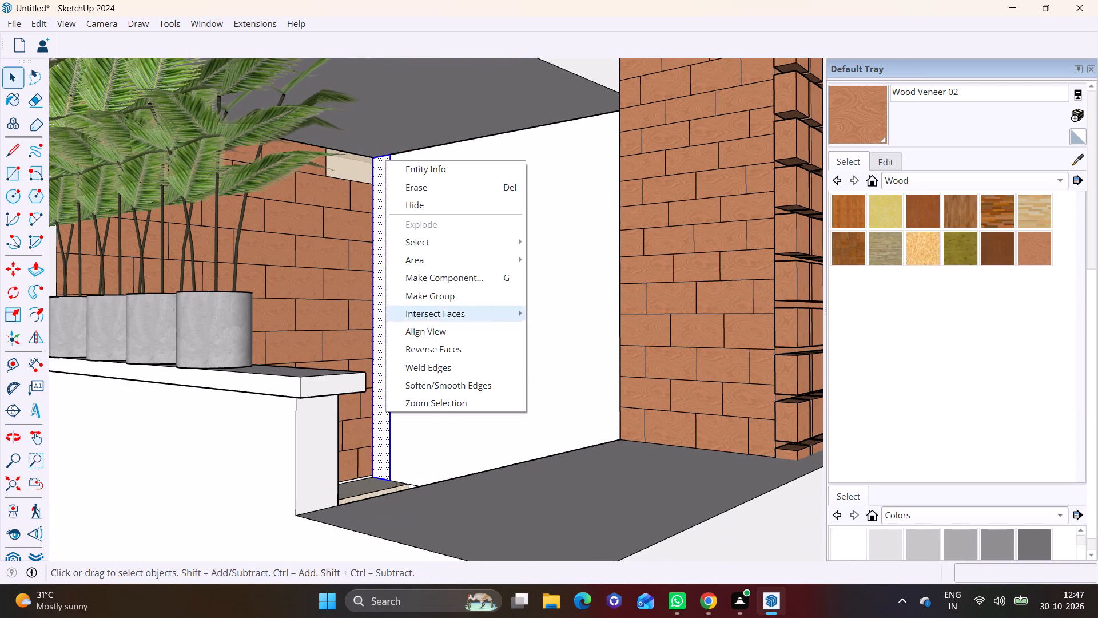
{"action": "left_click", "coordinate": [392, 300]}
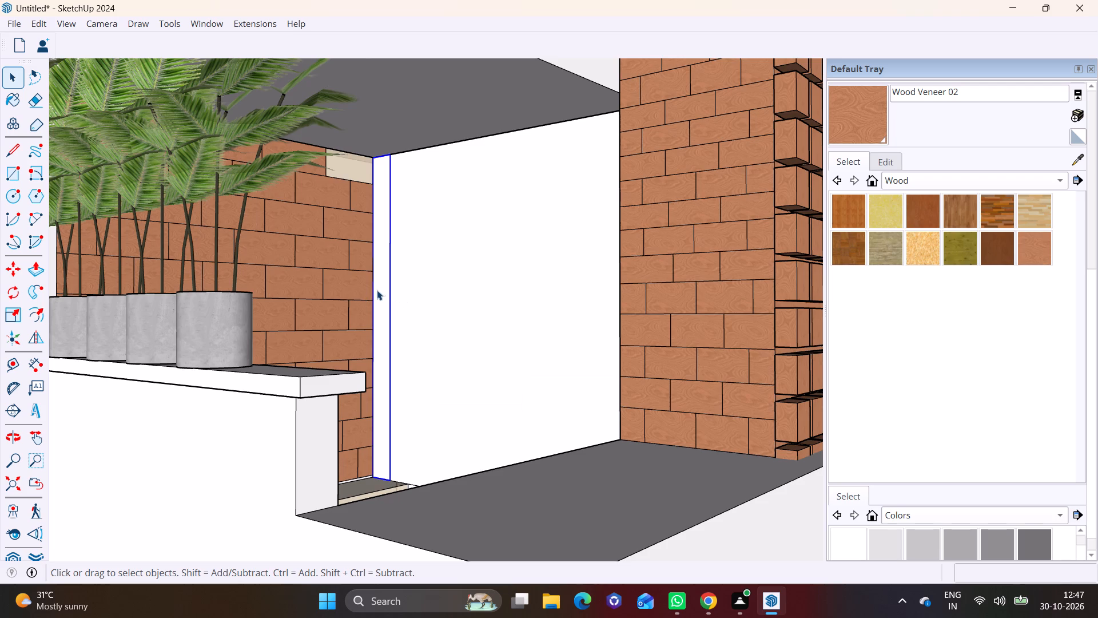
Extrude the strip's face slightly outward inside its group to form a thin vertical panel, and leave the group.
{"action": "triple_click", "coordinate": [380, 287]}
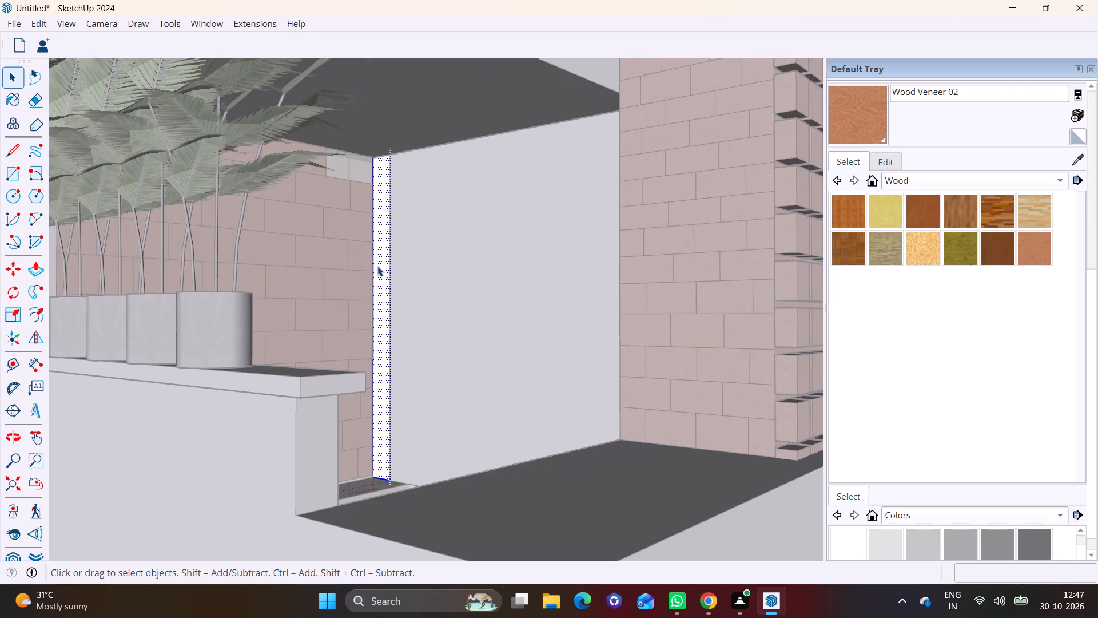
{"action": "left_click", "coordinate": [385, 262]}
{"action": "left_click", "coordinate": [383, 257]}
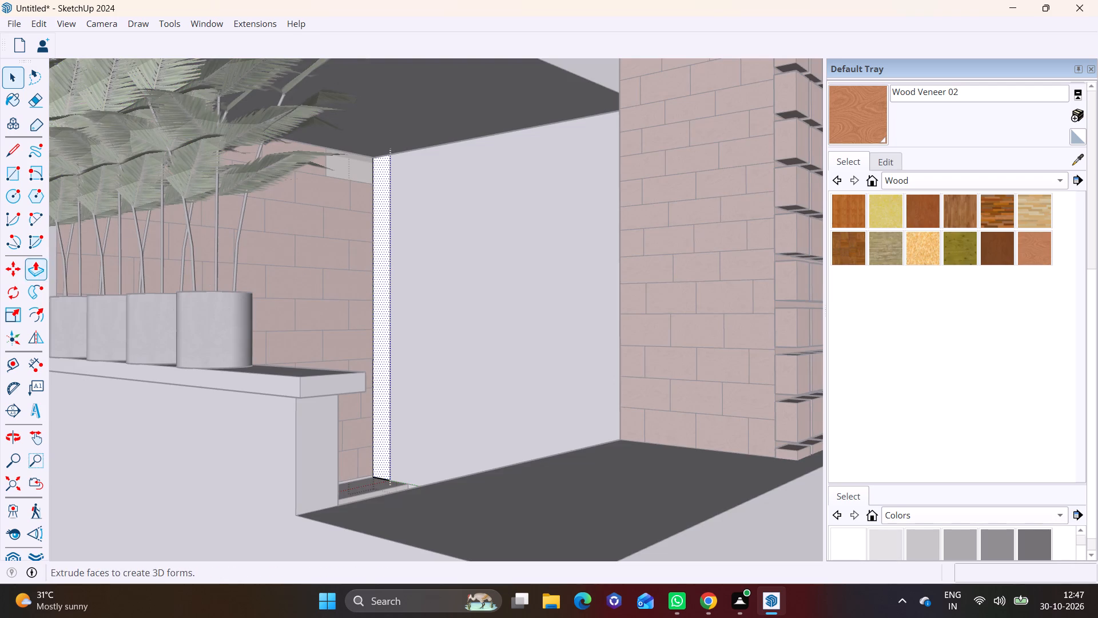
{"action": "left_click", "coordinate": [43, 270]}
{"action": "left_click", "coordinate": [383, 296]}
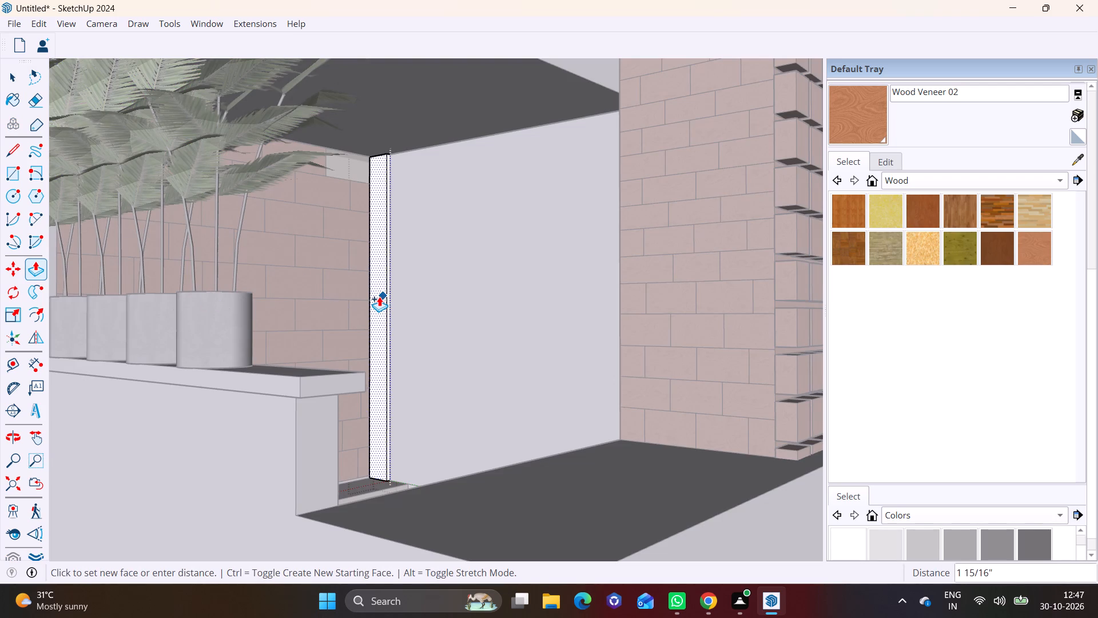
{"action": "left_click", "coordinate": [377, 296]}
{"action": "key", "text": "space"}
{"action": "left_click", "coordinate": [402, 316]}
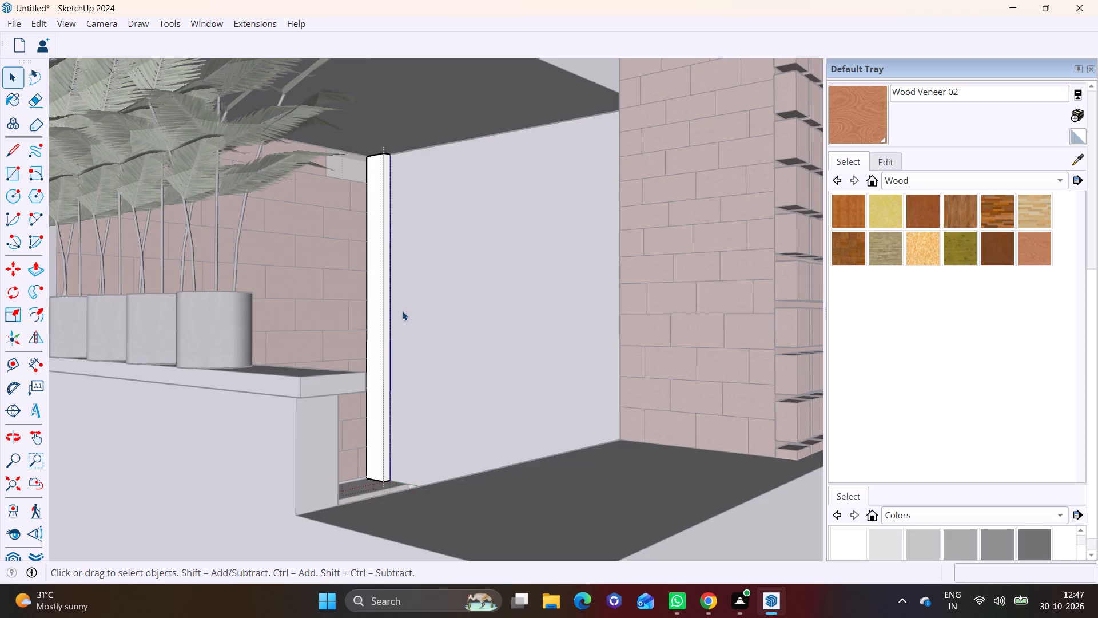
{"action": "middle_click_drag", "start_coordinate": [403, 310], "coordinate": [392, 451], "text": "shift"}
{"action": "scroll", "coordinate": [387, 417], "scroll_direction": "up", "scroll_amount": 4}
{"action": "left_click", "coordinate": [351, 340]}
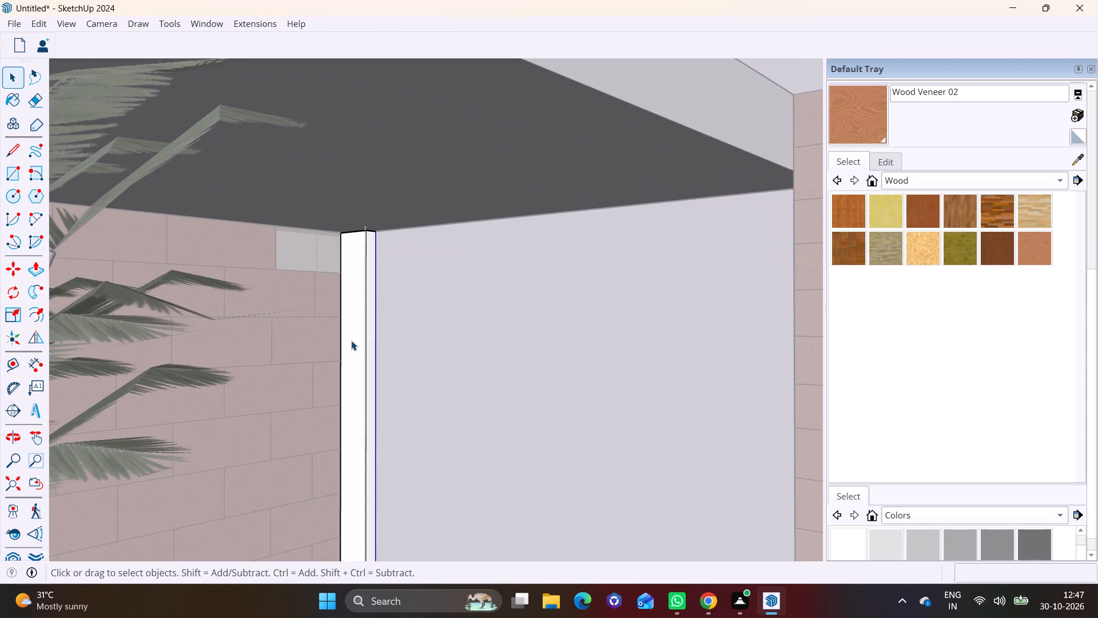
{"action": "left_click", "coordinate": [373, 340]}
{"action": "left_click", "coordinate": [436, 340]}
Copy the vertical panel 1' along the white wall toward the block-grid wall and repeat the copy 15 times.
{"action": "left_click", "coordinate": [335, 324]}
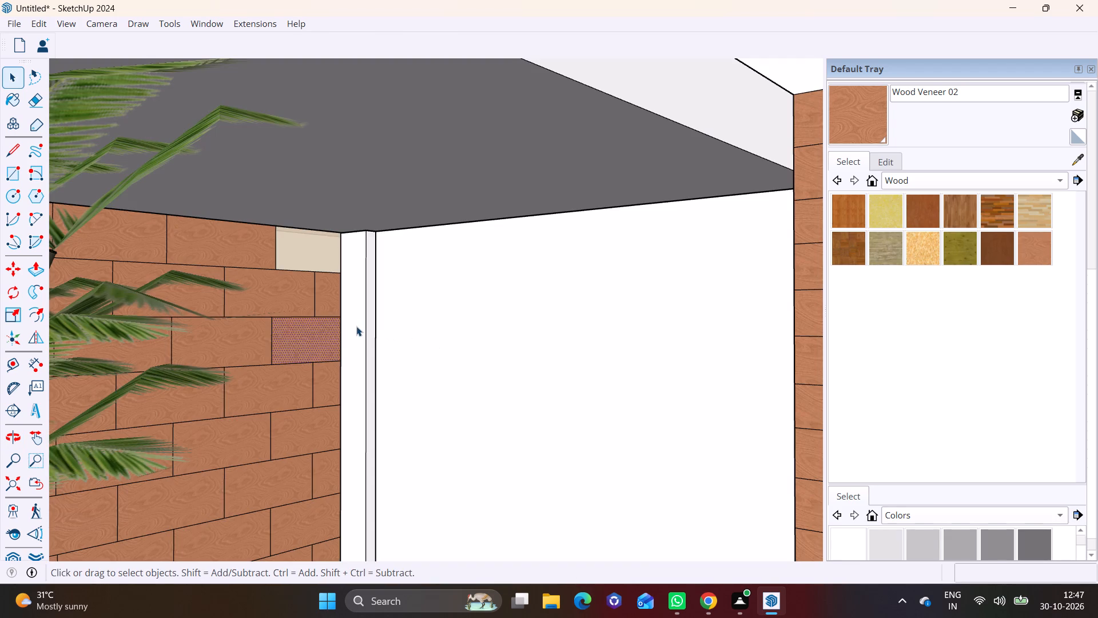
{"action": "left_click", "coordinate": [356, 326]}
{"action": "key", "text": "m"}
{"action": "left_click", "coordinate": [376, 230]}
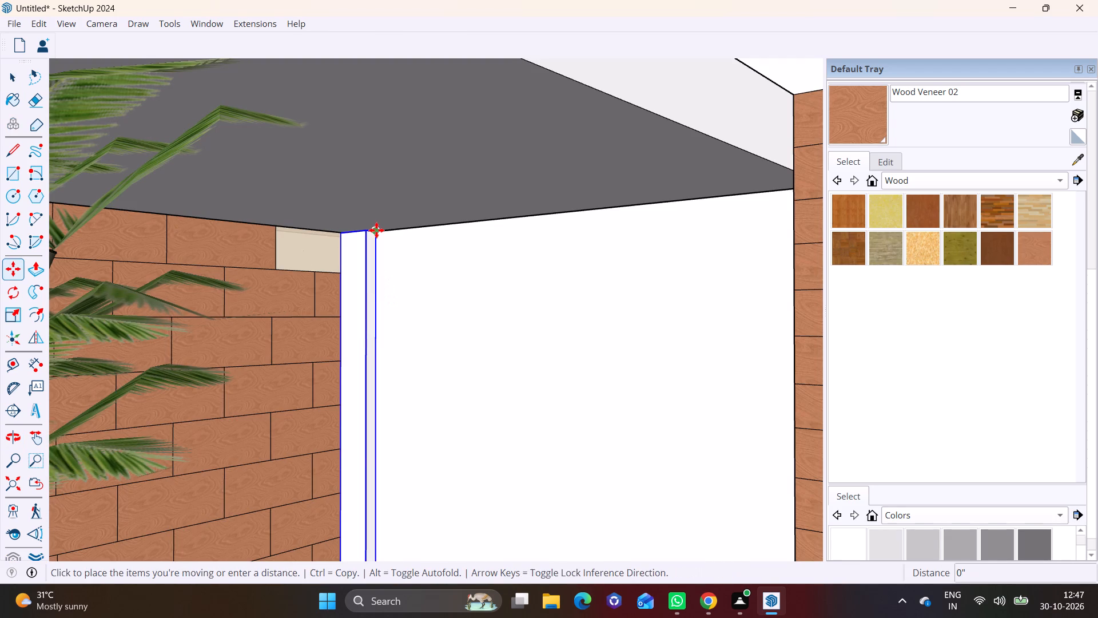
{"action": "left_click", "coordinate": [407, 229]}
{"action": "type", "text": "*15"}
{"action": "key", "text": "Return"}
{"action": "key", "text": "space"}
Delete the two surplus panel copies that project through the front of the block-grid wall.
{"action": "scroll", "coordinate": [407, 231], "scroll_direction": "down", "scroll_amount": 5}
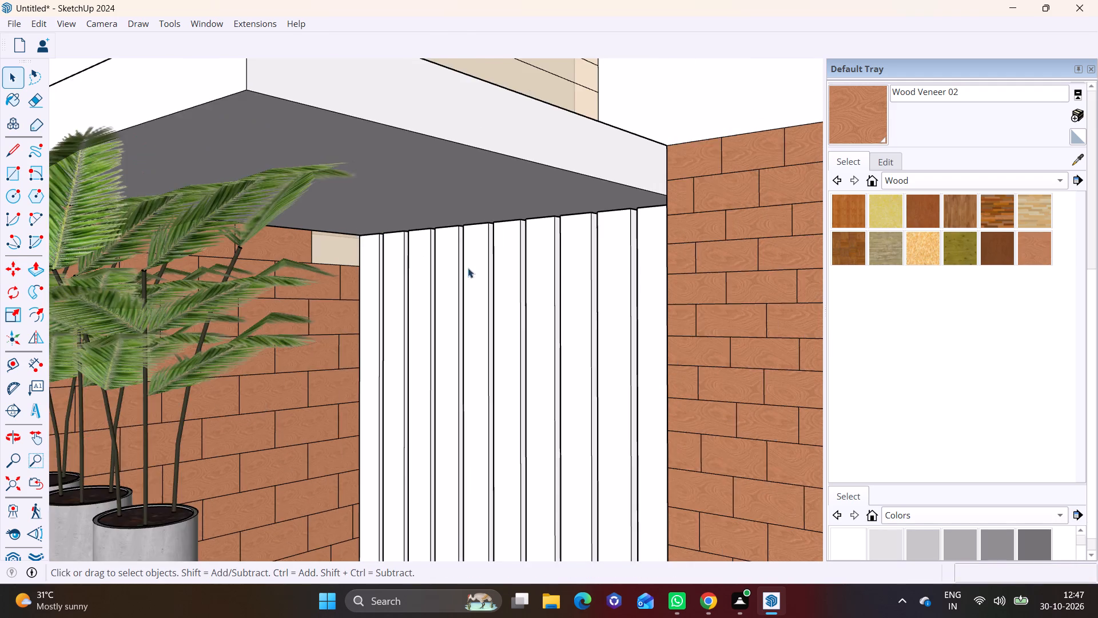
{"action": "scroll", "coordinate": [468, 268], "scroll_direction": "down", "scroll_amount": 5}
{"action": "middle_click_drag", "start_coordinate": [545, 321], "coordinate": [407, 302], "text": "shift"}
{"action": "scroll", "coordinate": [522, 318], "scroll_direction": "up", "scroll_amount": 5}
{"action": "left_click", "coordinate": [523, 319]}
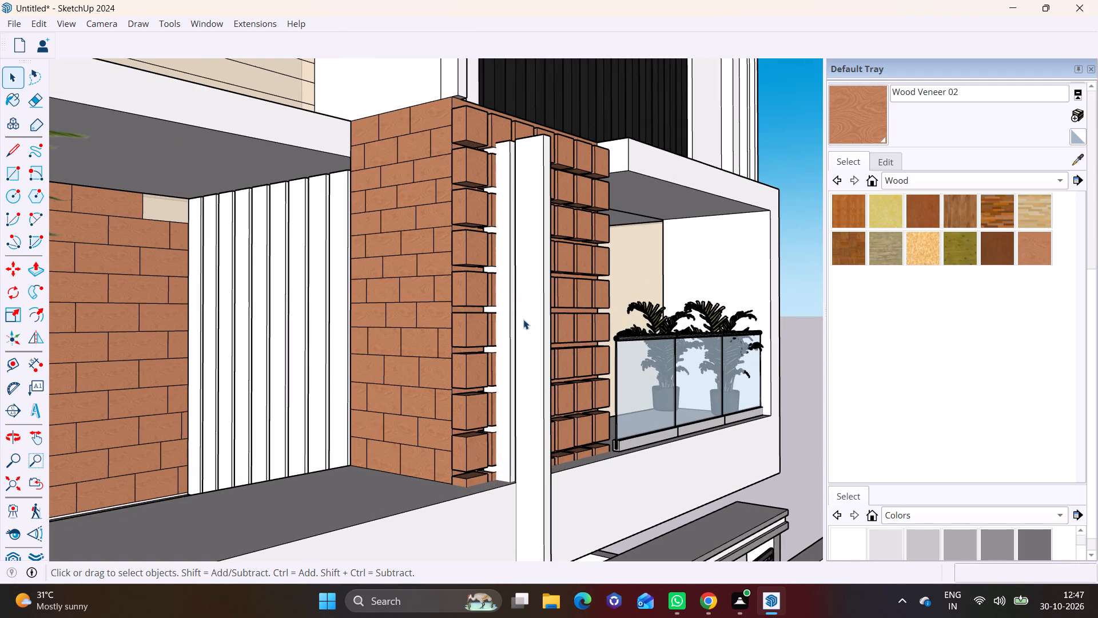
{"action": "key", "text": "Delete"}
{"action": "left_click", "coordinate": [504, 316]}
{"action": "key", "text": "Delete"}
Delete the two surplus panel copies hidden behind the brick side face, inside the block-grid wall.
{"action": "middle_click_drag", "start_coordinate": [534, 370], "coordinate": [451, 183]}
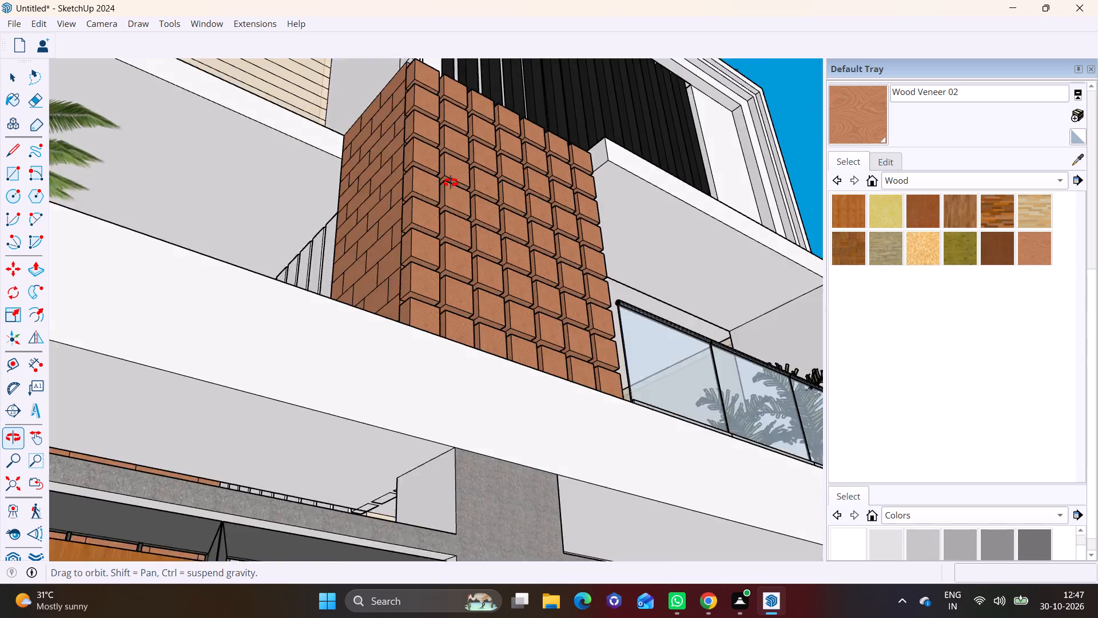
{"action": "middle_click_drag", "start_coordinate": [451, 183], "coordinate": [452, 437]}
{"action": "middle_click_drag", "start_coordinate": [375, 213], "coordinate": [512, 355]}
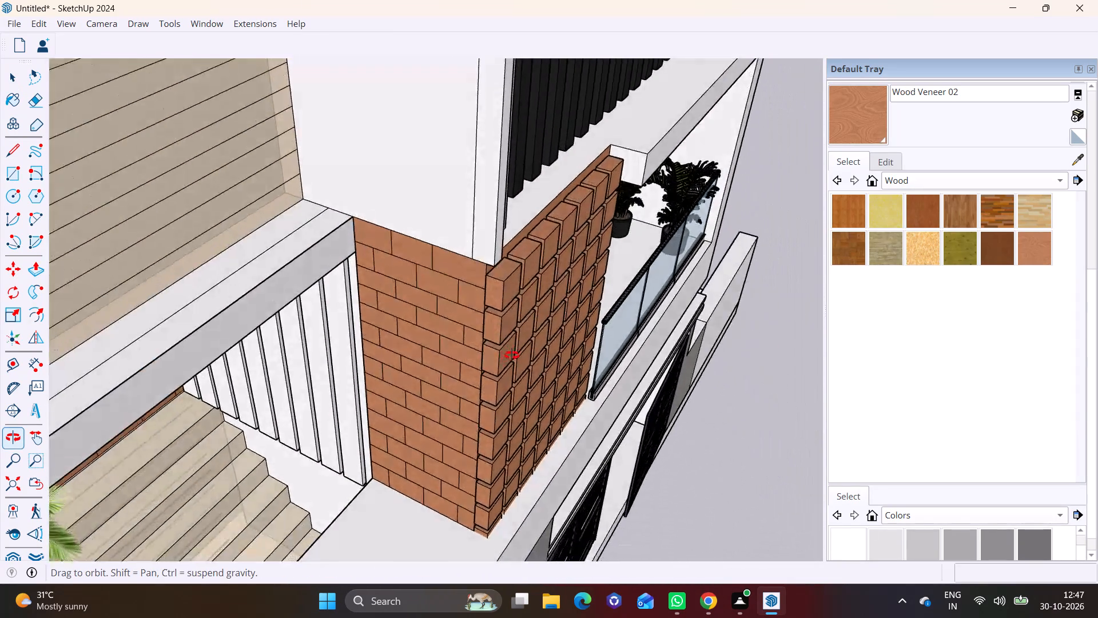
{"action": "middle_click_drag", "start_coordinate": [512, 355], "coordinate": [0, 201]}
{"action": "middle_click_drag", "start_coordinate": [351, 245], "coordinate": [281, 229]}
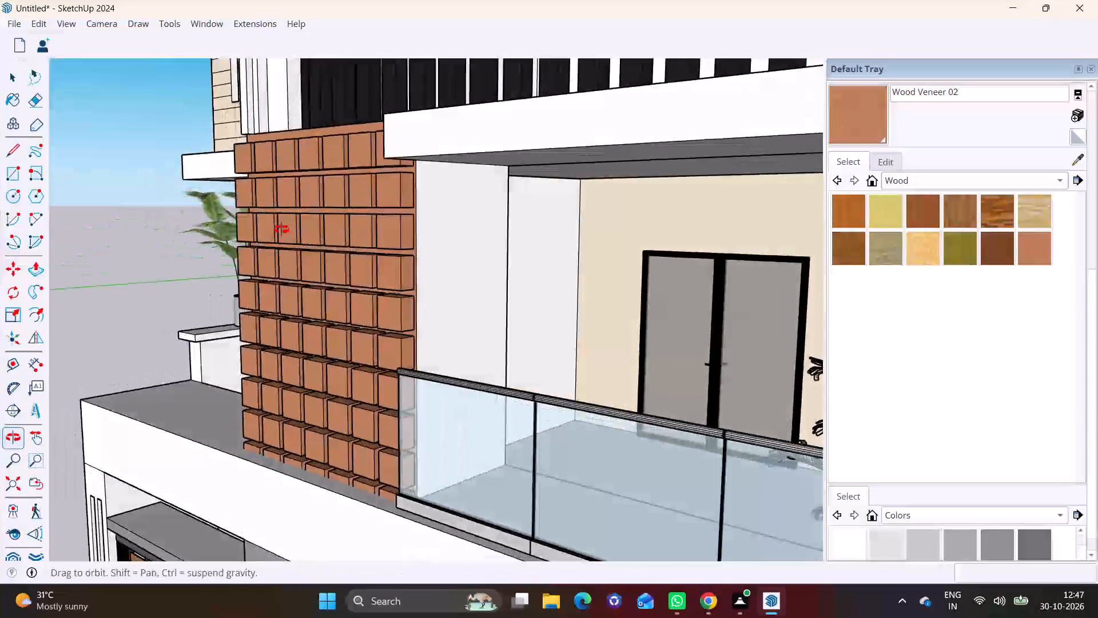
{"action": "middle_click_drag", "start_coordinate": [281, 229], "coordinate": [585, 237]}
{"action": "middle_click_drag", "start_coordinate": [542, 197], "coordinate": [549, 330]}
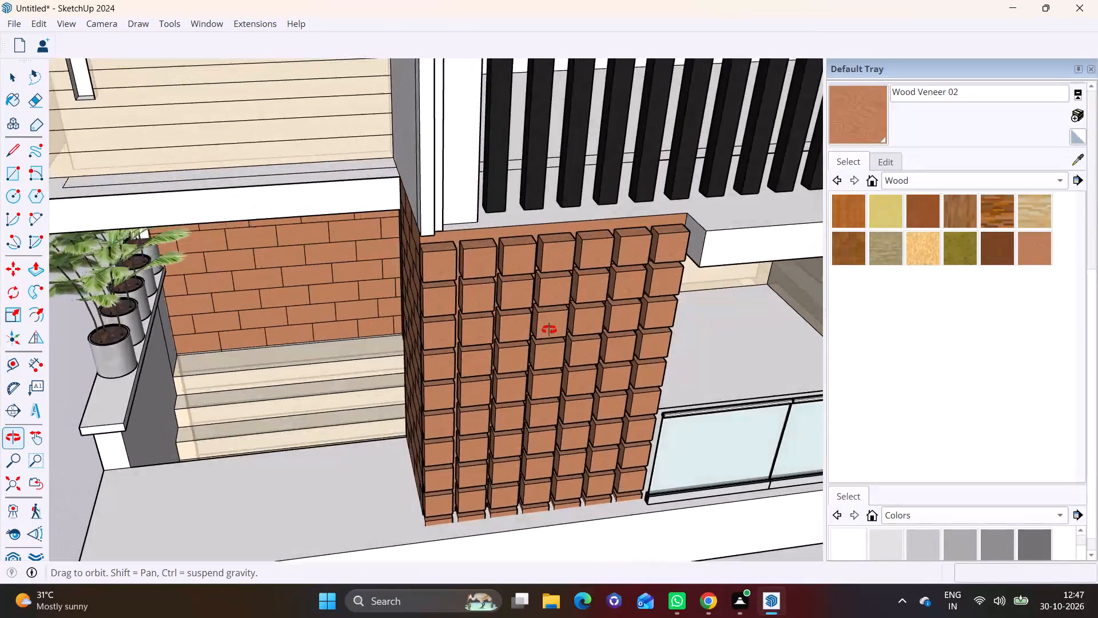
{"action": "middle_click_drag", "start_coordinate": [549, 330], "coordinate": [550, 337]}
{"action": "scroll", "coordinate": [433, 253], "scroll_direction": "up", "scroll_amount": 5}
{"action": "middle_click_drag", "start_coordinate": [466, 252], "coordinate": [688, 140]}
{"action": "middle_click_drag", "start_coordinate": [417, 310], "coordinate": [636, 275]}
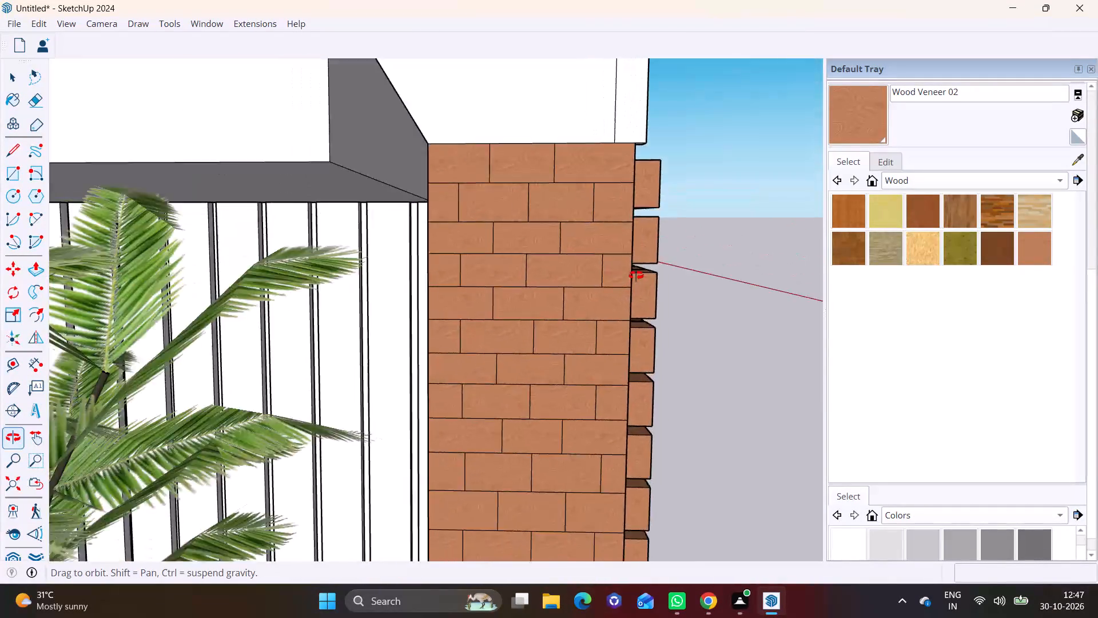
{"action": "middle_click_drag", "start_coordinate": [636, 275], "coordinate": [875, 244]}
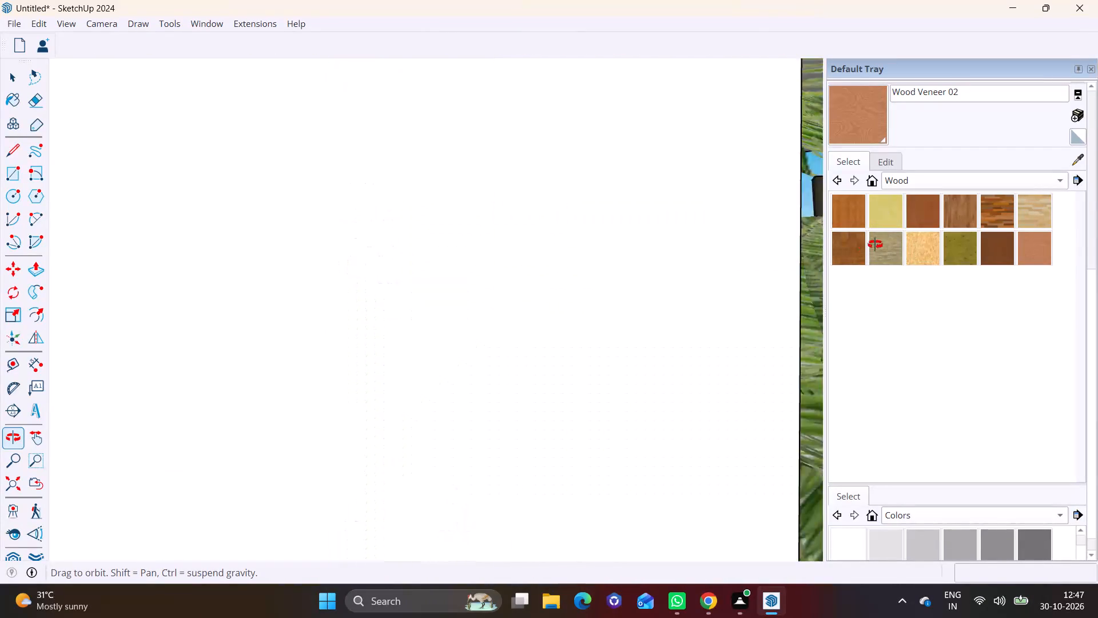
{"action": "middle_click_drag", "start_coordinate": [875, 244], "coordinate": [842, 257]}
{"action": "scroll", "coordinate": [640, 244], "scroll_direction": "up", "scroll_amount": 5}
{"action": "middle_click_drag", "start_coordinate": [498, 221], "coordinate": [519, 229]}
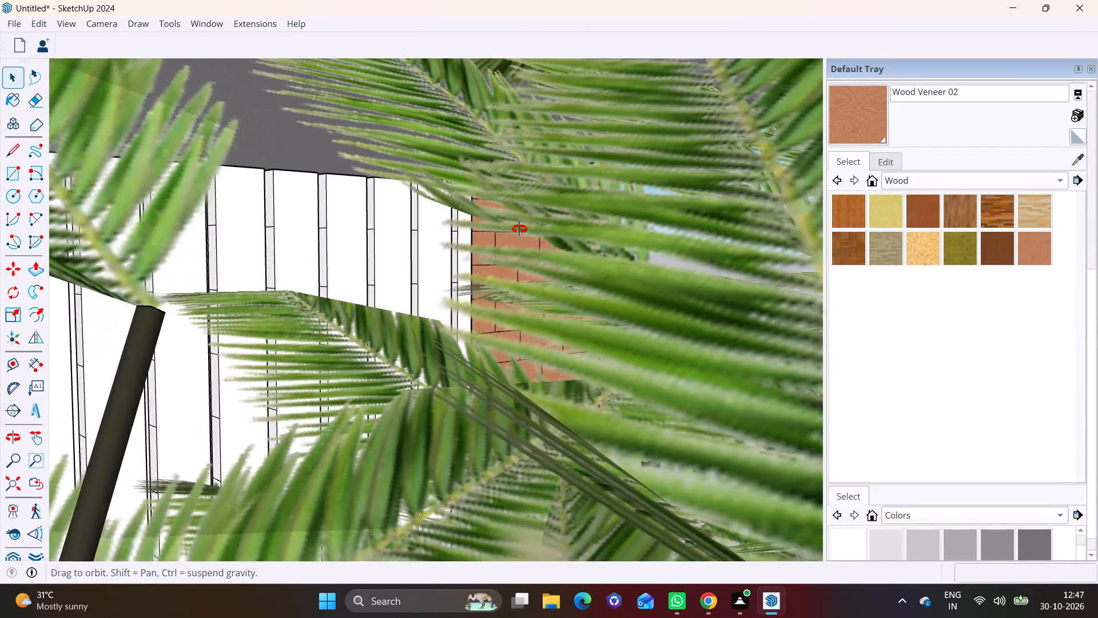
{"action": "middle_click_drag", "start_coordinate": [519, 229], "coordinate": [555, 229]}
{"action": "scroll", "coordinate": [370, 265], "scroll_direction": "up", "scroll_amount": 7}
{"action": "middle_click_drag", "start_coordinate": [370, 253], "coordinate": [453, 286]}
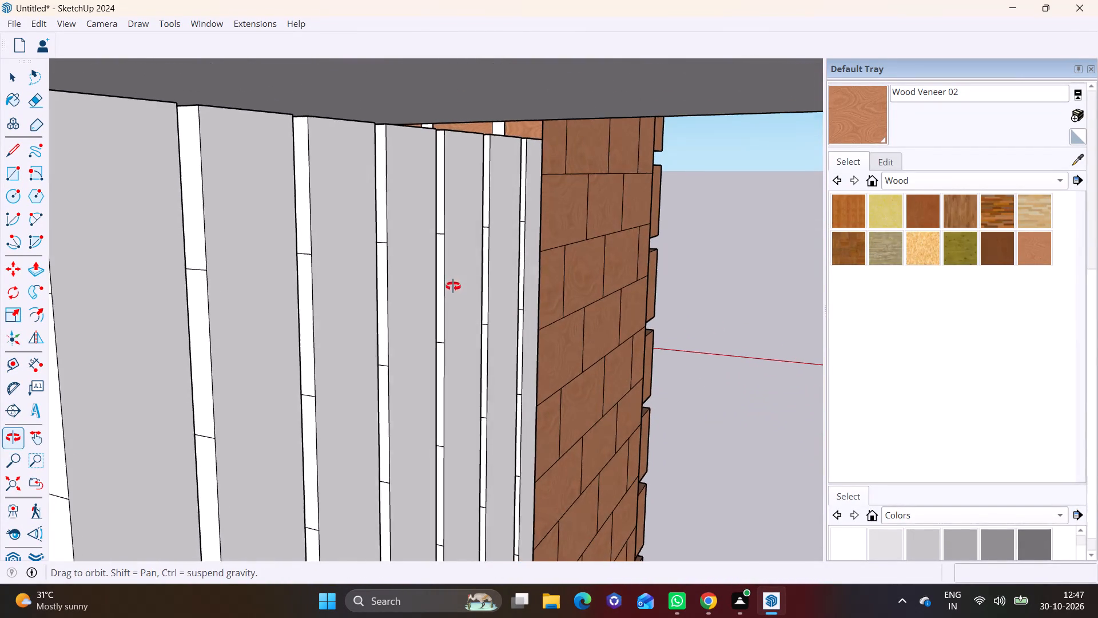
{"action": "middle_click_drag", "start_coordinate": [453, 286], "coordinate": [452, 287]}
{"action": "left_click", "coordinate": [532, 216]}
{"action": "key", "text": "Delete"}
{"action": "left_click", "coordinate": [503, 220]}
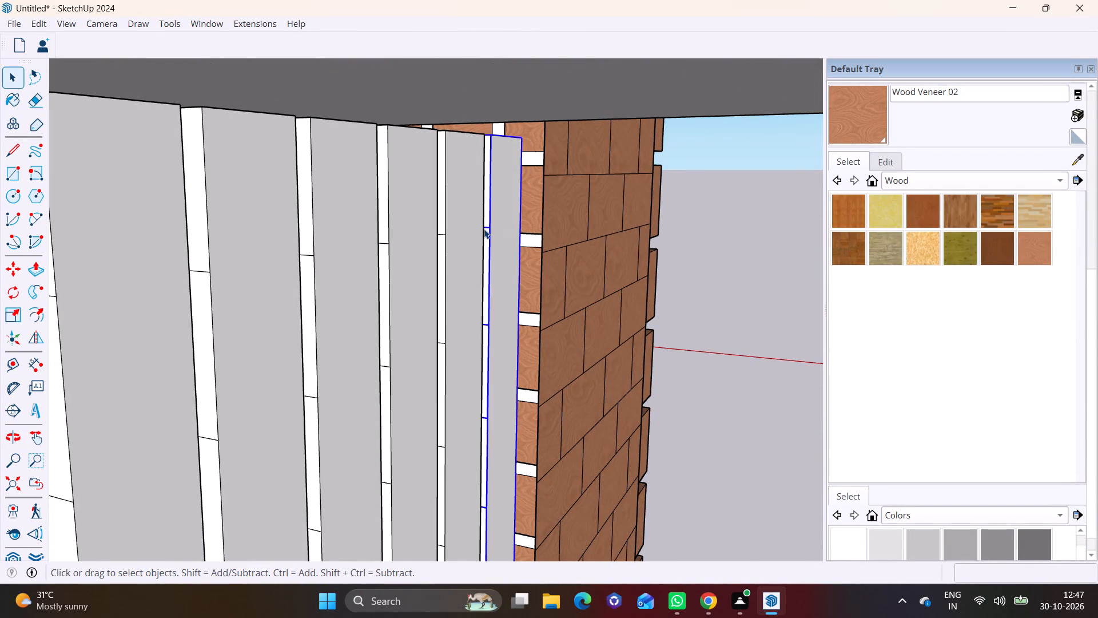
{"action": "key", "text": "Delete"}
Paint the vertical panels and the white wall surfaces between the brick walls with Color M04.
{"action": "middle_click_drag", "start_coordinate": [484, 229], "coordinate": [247, 257]}
{"action": "scroll", "coordinate": [426, 278], "scroll_direction": "down", "scroll_amount": 6}
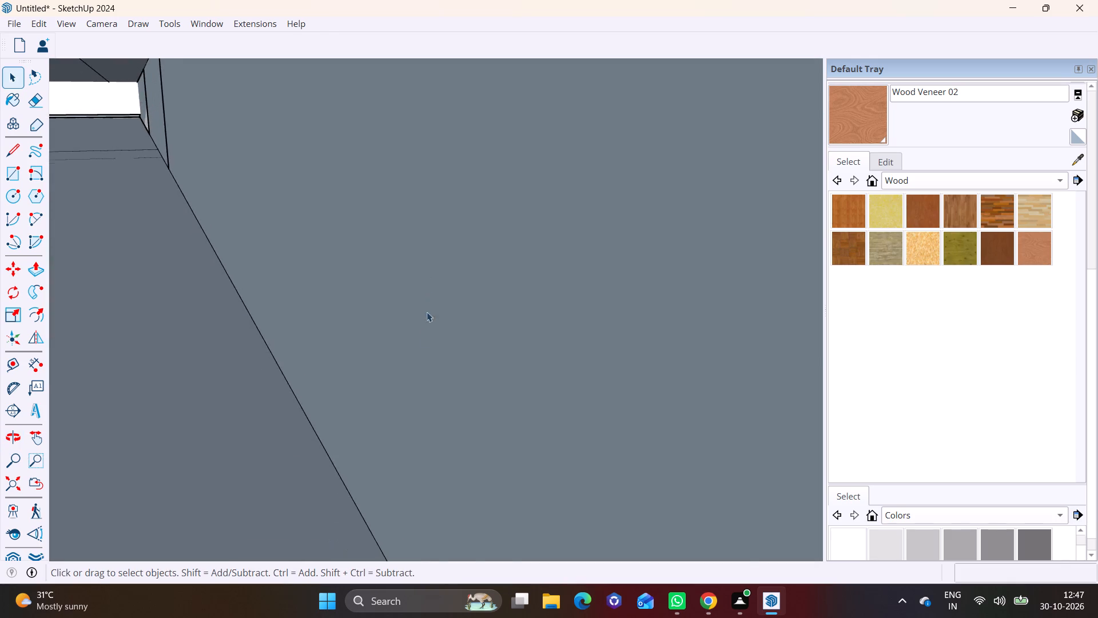
{"action": "scroll", "coordinate": [427, 312], "scroll_direction": "down", "scroll_amount": 20}
{"action": "scroll", "coordinate": [427, 312], "scroll_direction": "down", "scroll_amount": 13}
{"action": "middle_click_drag", "start_coordinate": [472, 344], "coordinate": [386, 344]}
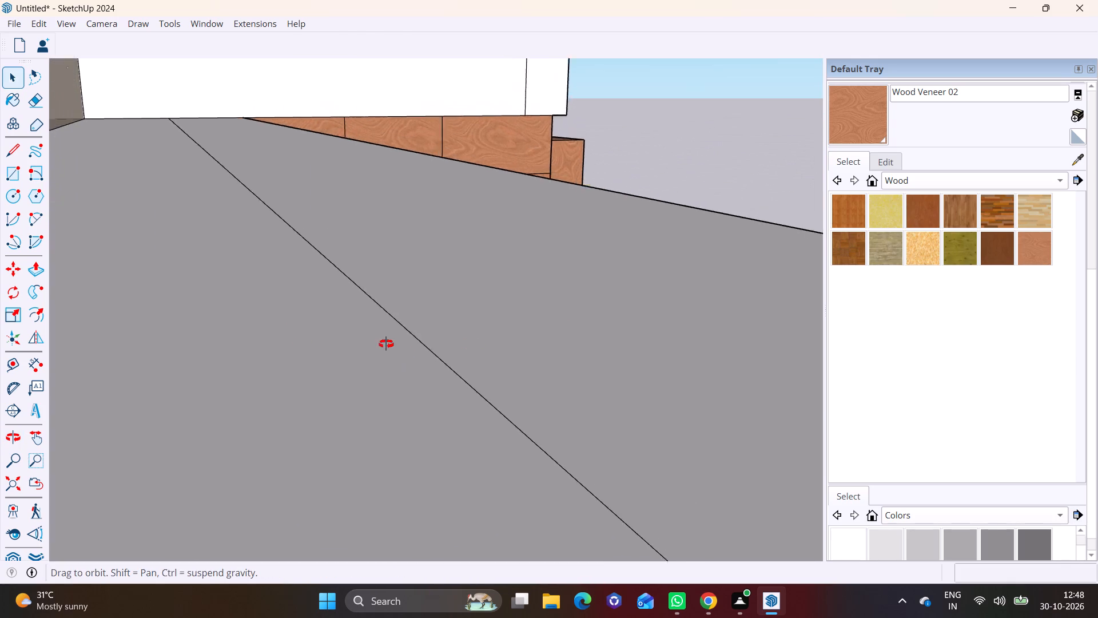
{"action": "middle_click_drag", "start_coordinate": [386, 344], "coordinate": [169, 358]}
{"action": "scroll", "coordinate": [212, 354], "scroll_direction": "down", "scroll_amount": 20}
{"action": "middle_click_drag", "start_coordinate": [349, 427], "coordinate": [326, 248], "text": "shift"}
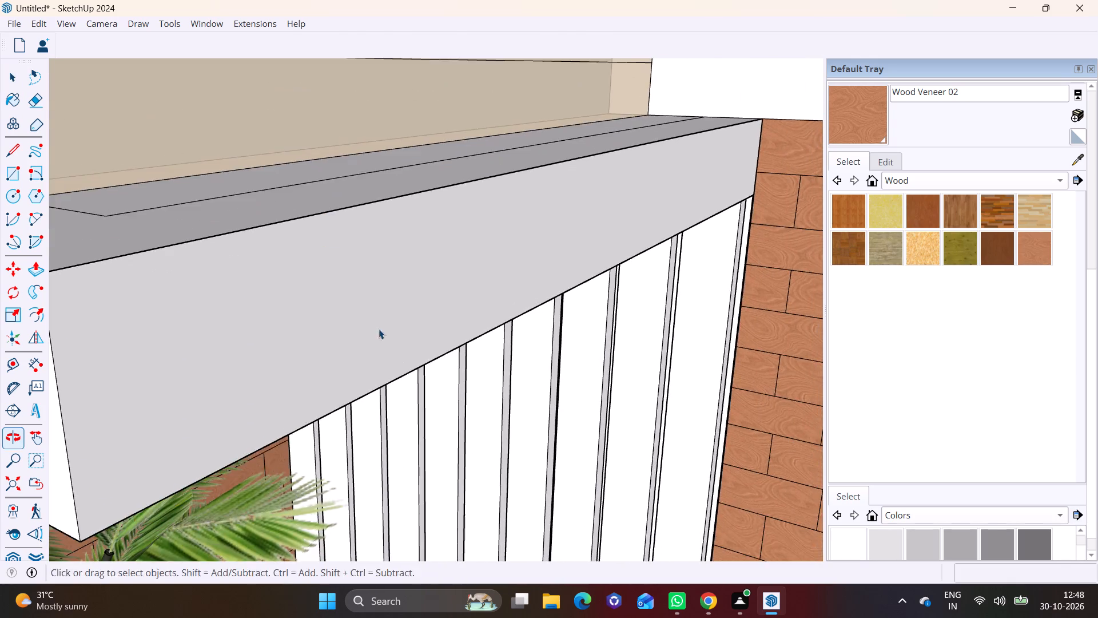
{"action": "middle_click_drag", "start_coordinate": [463, 453], "coordinate": [389, 321]}
{"action": "scroll", "coordinate": [405, 358], "scroll_direction": "down", "scroll_amount": 3}
{"action": "middle_click_drag", "start_coordinate": [427, 378], "coordinate": [436, 384], "text": "shift"}
{"action": "middle_click_drag", "start_coordinate": [461, 403], "coordinate": [487, 417]}
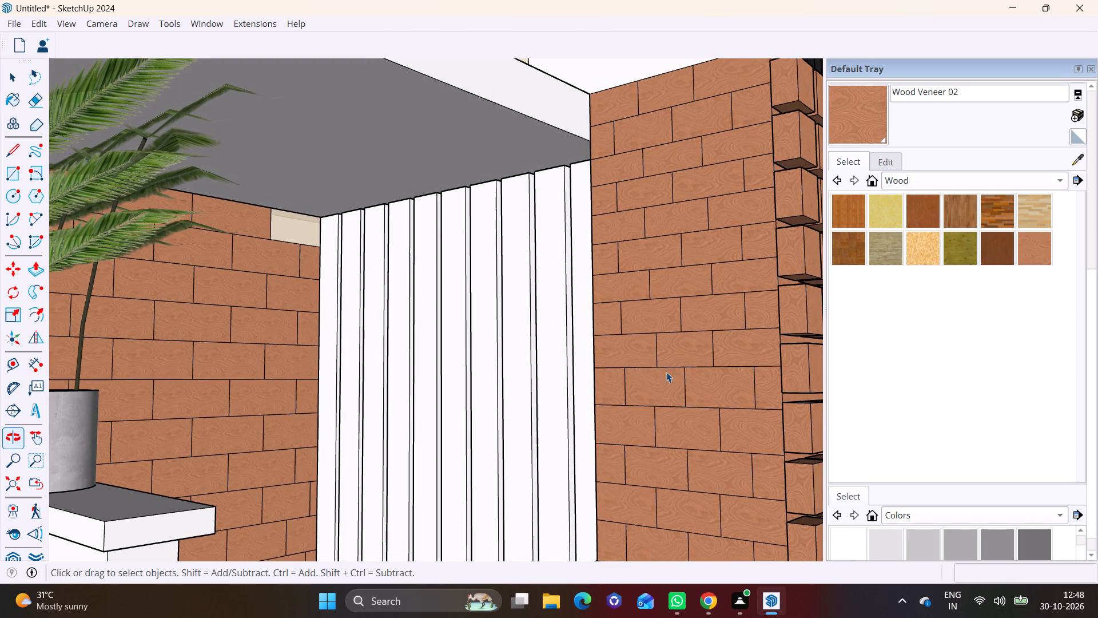
{"action": "left_click", "coordinate": [994, 544]}
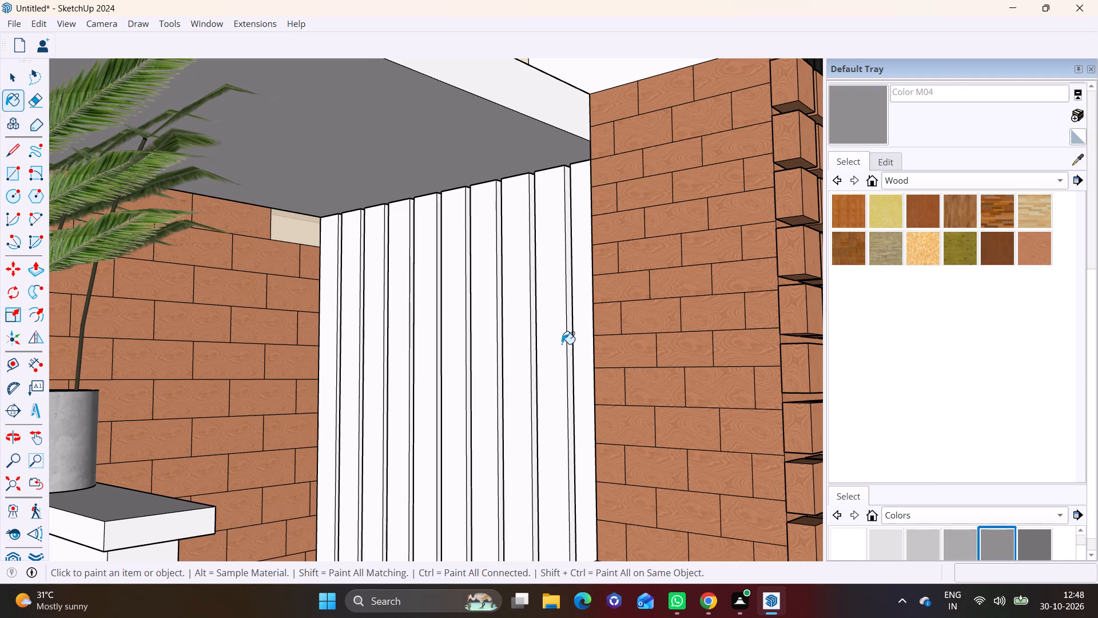
{"action": "left_click", "coordinate": [562, 344]}
{"action": "left_click", "coordinate": [511, 337]}
{"action": "left_click", "coordinate": [494, 335]}
{"action": "left_click", "coordinate": [461, 335]}
{"action": "left_click", "coordinate": [429, 339]}
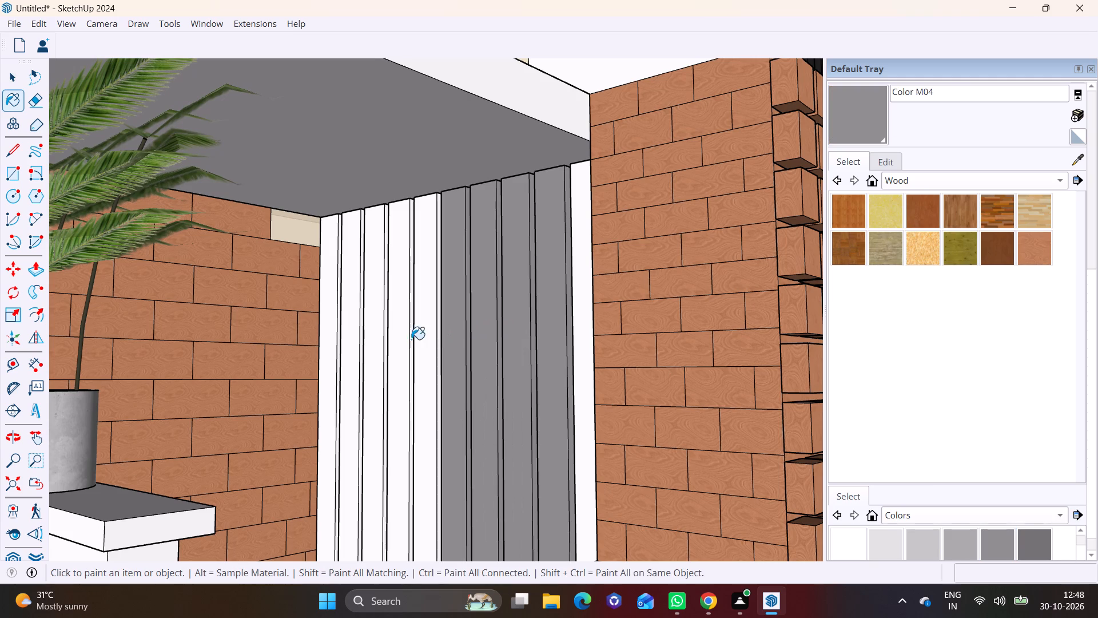
{"action": "left_click", "coordinate": [401, 339]}
{"action": "left_click", "coordinate": [371, 342]}
{"action": "left_click", "coordinate": [360, 340]}
{"action": "left_click", "coordinate": [332, 340]}
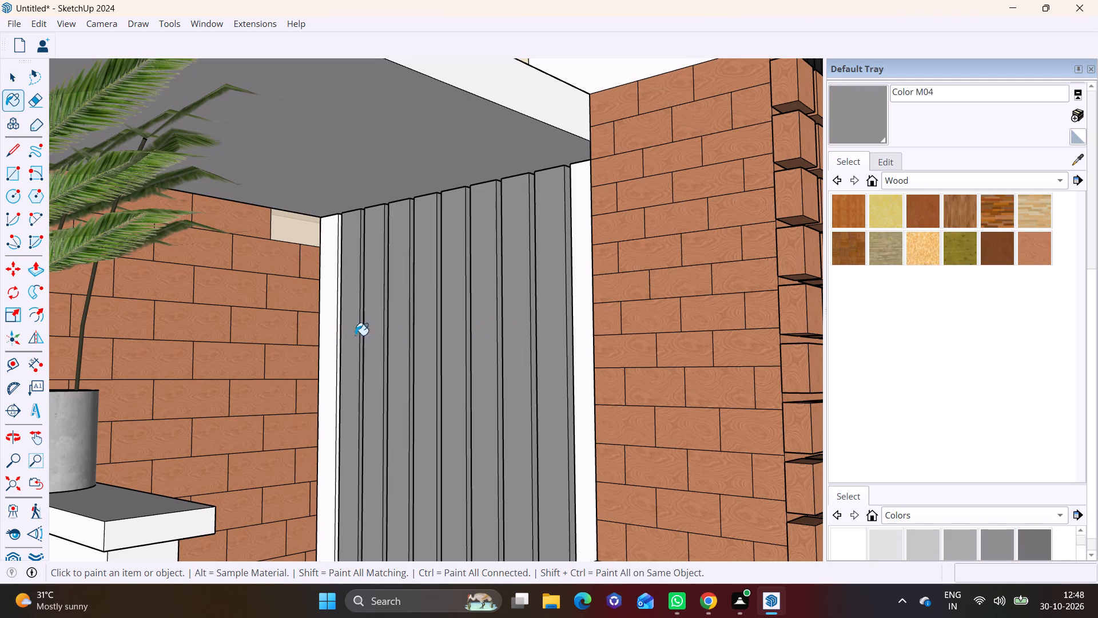
{"action": "left_click", "coordinate": [576, 291]}
Examine the grey panel cladding and the whole front elevation from the side and the front.
{"action": "scroll", "coordinate": [512, 297], "scroll_direction": "down", "scroll_amount": 4}
{"action": "scroll", "coordinate": [512, 307], "scroll_direction": "up", "scroll_amount": 1}
{"action": "scroll", "coordinate": [511, 314], "scroll_direction": "down", "scroll_amount": 4}
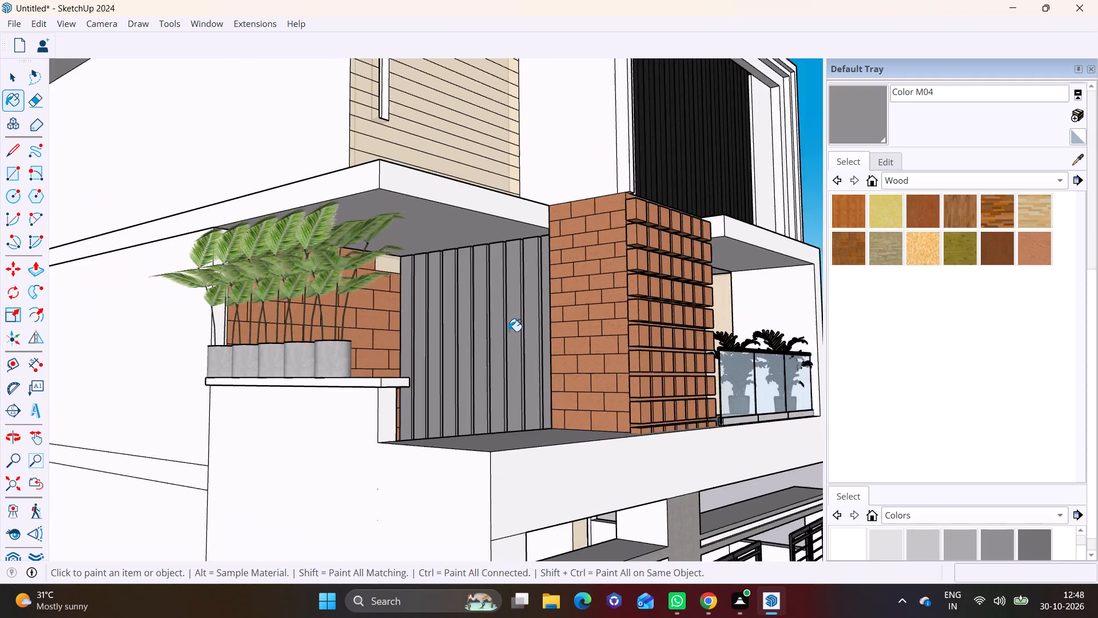
{"action": "middle_click_drag", "start_coordinate": [504, 348], "coordinate": [501, 424]}
{"action": "scroll", "coordinate": [483, 397], "scroll_direction": "down", "scroll_amount": 12}
{"action": "middle_click_drag", "start_coordinate": [462, 419], "coordinate": [423, 347]}
{"action": "scroll", "coordinate": [472, 389], "scroll_direction": "up", "scroll_amount": 1}
{"action": "middle_click_drag", "start_coordinate": [445, 379], "coordinate": [395, 344]}
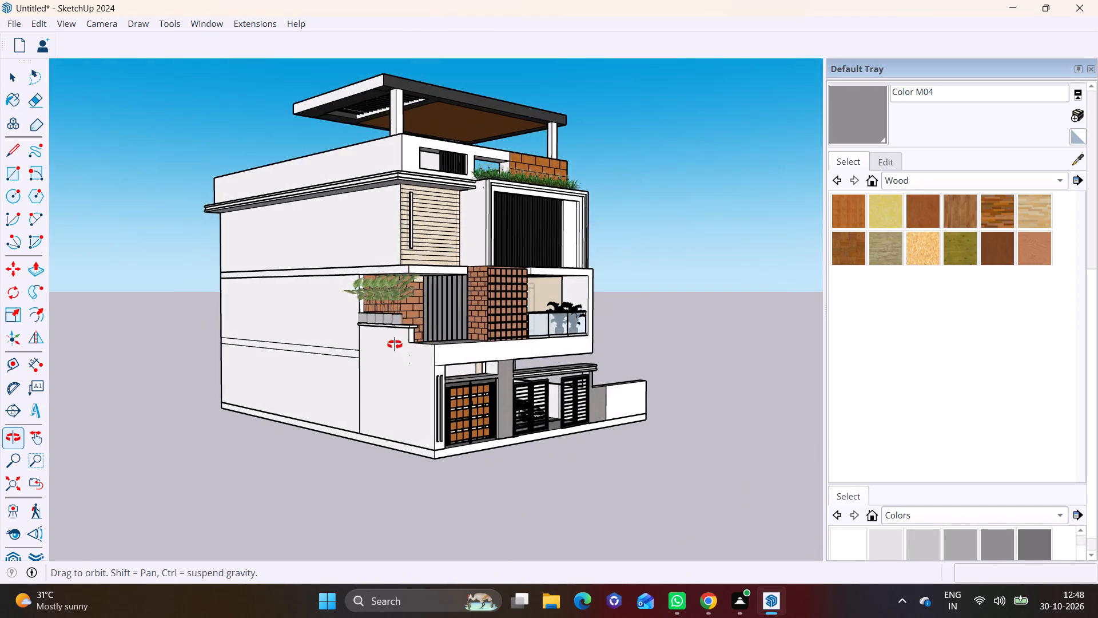
{"action": "middle_click_drag", "start_coordinate": [395, 344], "coordinate": [317, 332]}
{"action": "scroll", "coordinate": [392, 360], "scroll_direction": "up", "scroll_amount": 2}
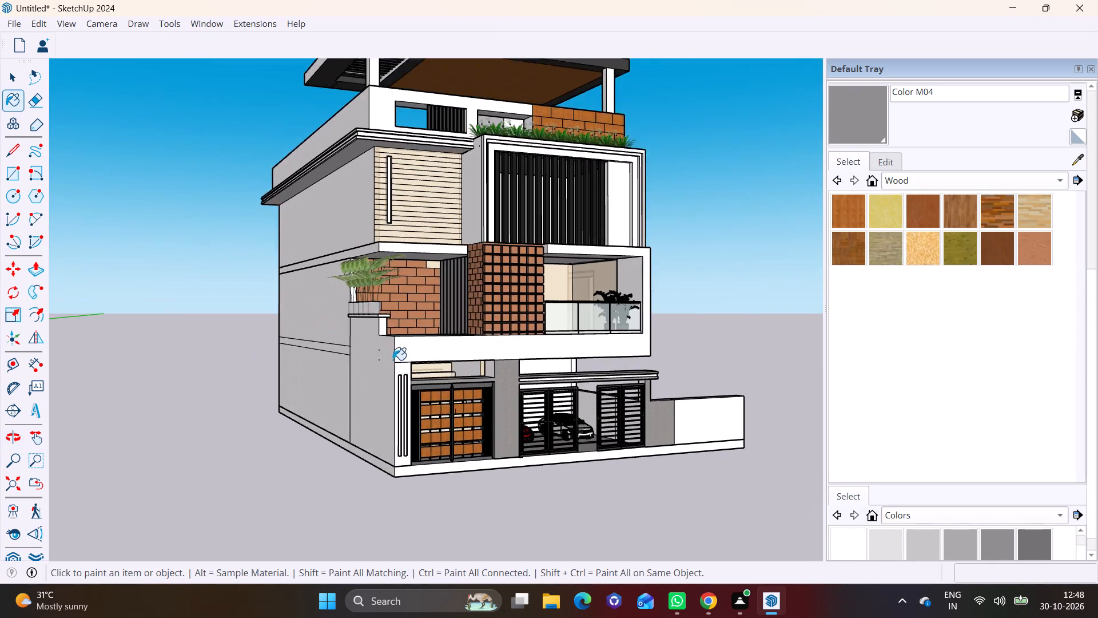
{"action": "scroll", "coordinate": [393, 360], "scroll_direction": "up", "scroll_amount": 2}
{"action": "middle_click_drag", "start_coordinate": [380, 346], "coordinate": [343, 341]}
{"action": "middle_click_drag", "start_coordinate": [339, 341], "coordinate": [351, 343]}
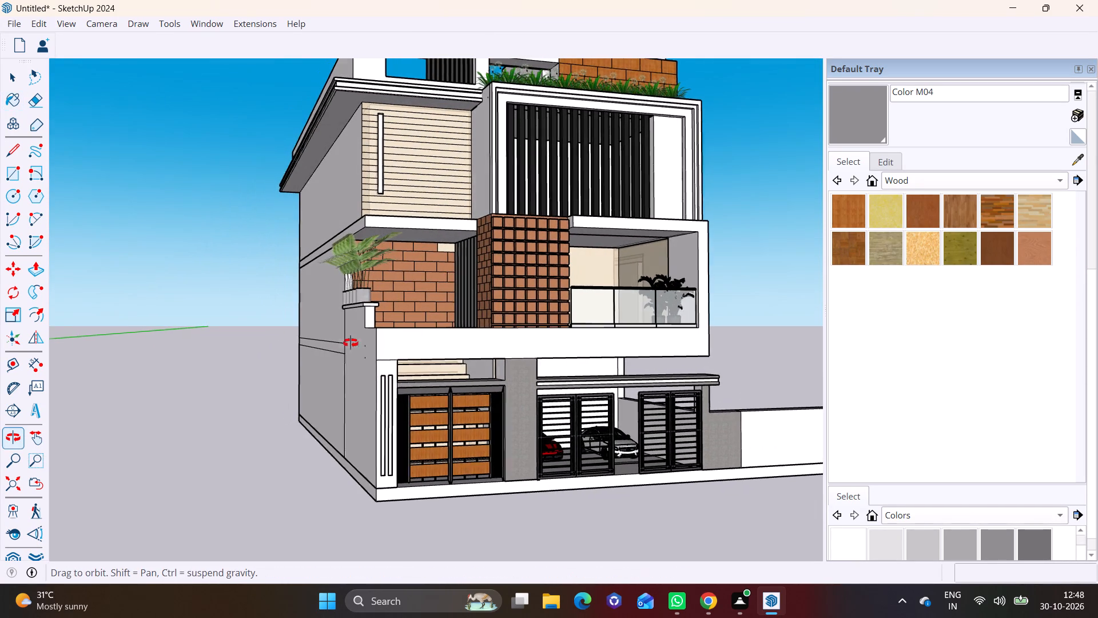
{"action": "middle_click_drag", "start_coordinate": [351, 343], "coordinate": [274, 350]}
{"action": "scroll", "coordinate": [351, 358], "scroll_direction": "down", "scroll_amount": 1}
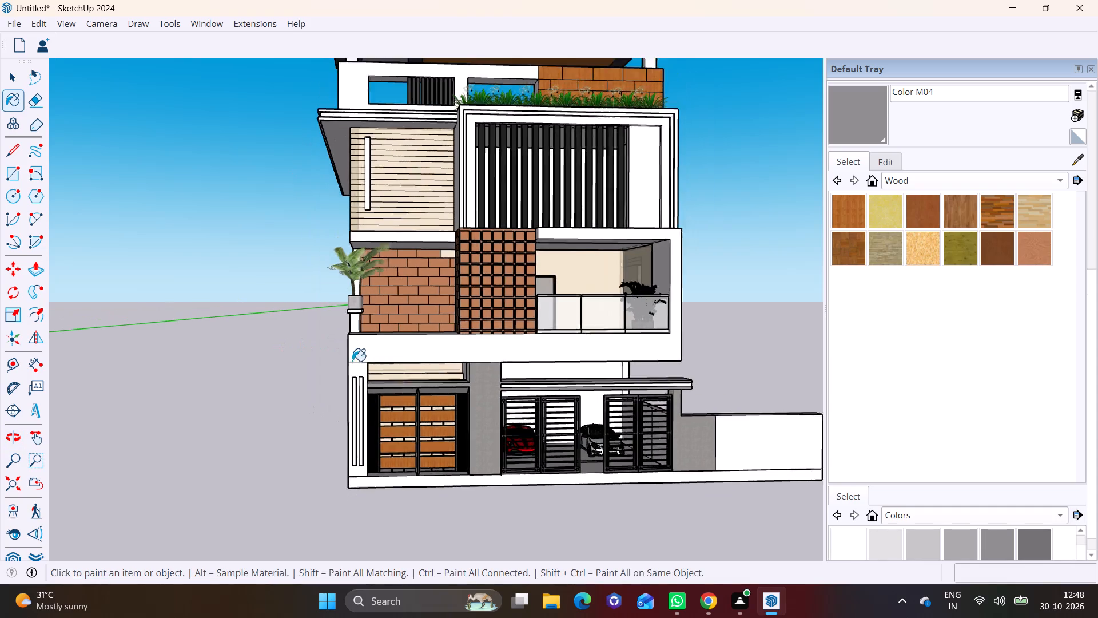
{"action": "scroll", "coordinate": [352, 361], "scroll_direction": "down", "scroll_amount": 4}
{"action": "middle_click_drag", "start_coordinate": [353, 389], "coordinate": [304, 404], "text": "shift"}
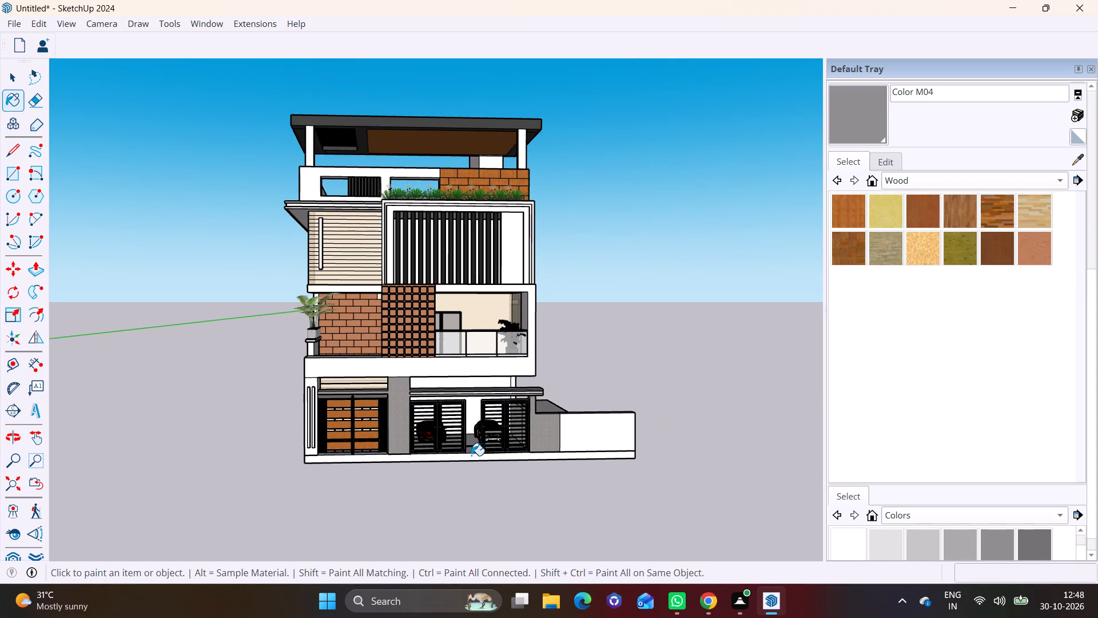
{"action": "scroll", "coordinate": [472, 454], "scroll_direction": "up", "scroll_amount": 2}
{"action": "middle_click_drag", "start_coordinate": [478, 407], "coordinate": [474, 498], "text": "shift"}
{"action": "scroll", "coordinate": [482, 484], "scroll_direction": "up", "scroll_amount": 3}
{"action": "middle_click_drag", "start_coordinate": [481, 482], "coordinate": [476, 481], "text": "shift"}
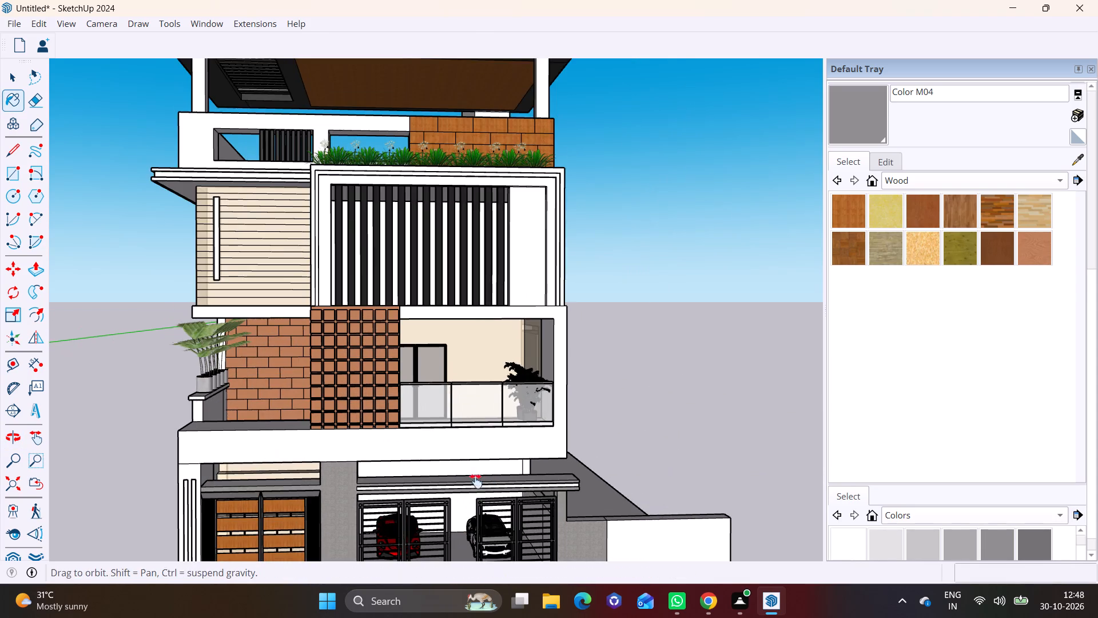
{"action": "middle_click_drag", "start_coordinate": [476, 481], "coordinate": [490, 435], "text": "shift"}
{"action": "scroll", "coordinate": [496, 481], "scroll_direction": "up", "scroll_amount": 2}
{"action": "middle_click_drag", "start_coordinate": [456, 439], "coordinate": [454, 518], "text": "shift"}
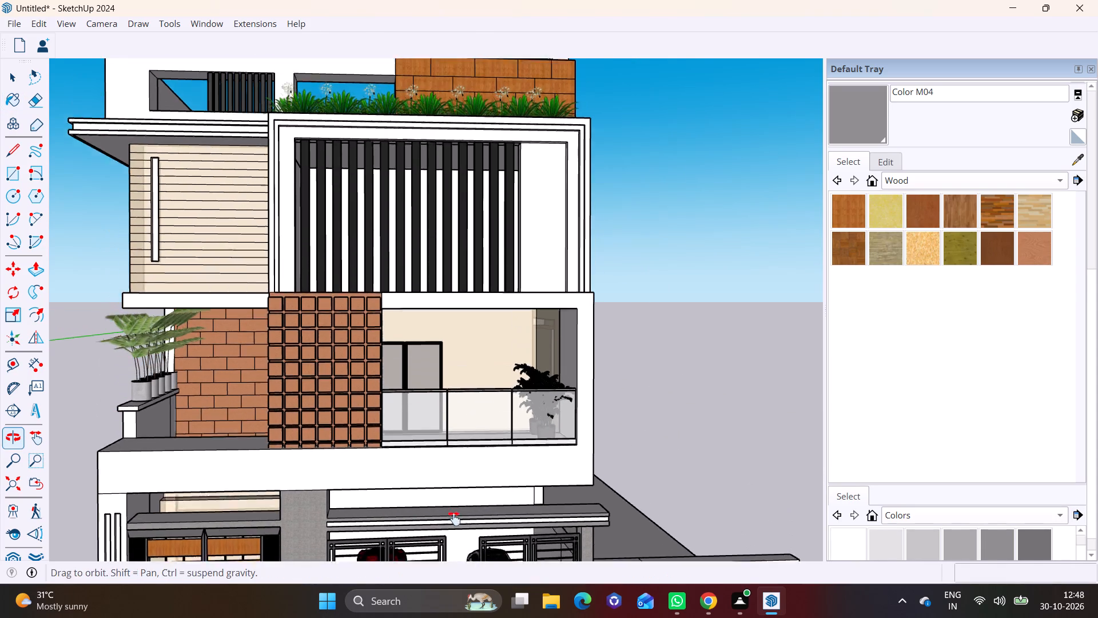
{"action": "middle_click_drag", "start_coordinate": [454, 518], "coordinate": [454, 525], "text": "shift"}
{"action": "middle_click_drag", "start_coordinate": [426, 459], "coordinate": [685, 445]}
{"action": "scroll", "coordinate": [263, 438], "scroll_direction": "down", "scroll_amount": 6}
{"action": "middle_click_drag", "start_coordinate": [291, 442], "coordinate": [470, 414], "text": "shift"}
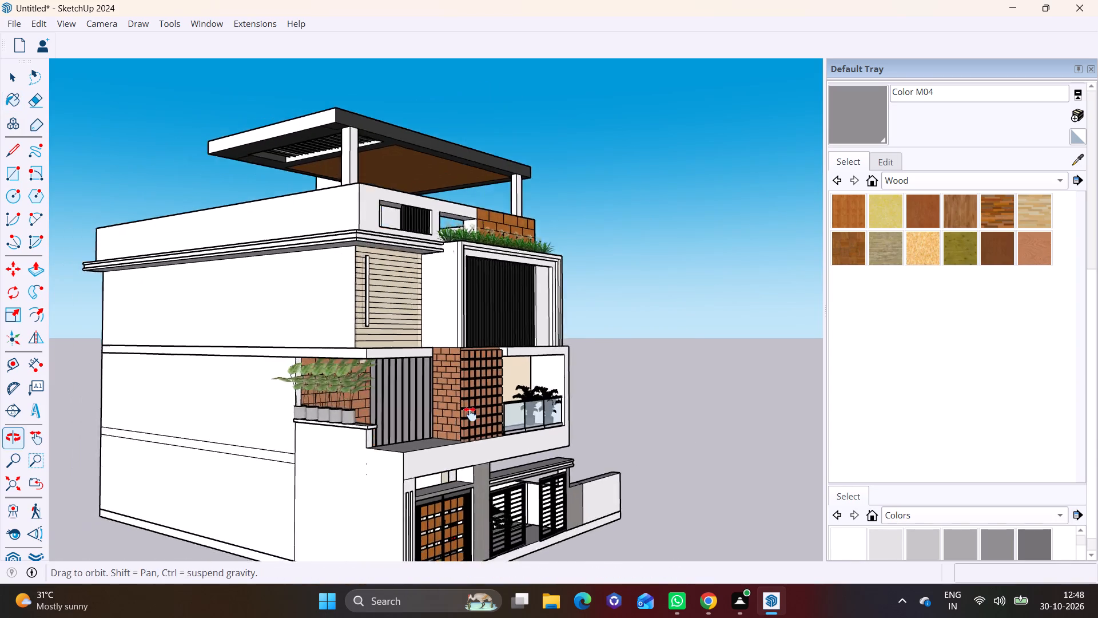
{"action": "middle_click_drag", "start_coordinate": [470, 414], "coordinate": [555, 403], "text": "shift"}
{"action": "left_click", "coordinate": [10, 172]}
{"action": "scroll", "coordinate": [438, 326], "scroll_direction": "up", "scroll_amount": 1}
{"action": "middle_click_drag", "start_coordinate": [456, 365], "coordinate": [437, 359], "text": "shift"}
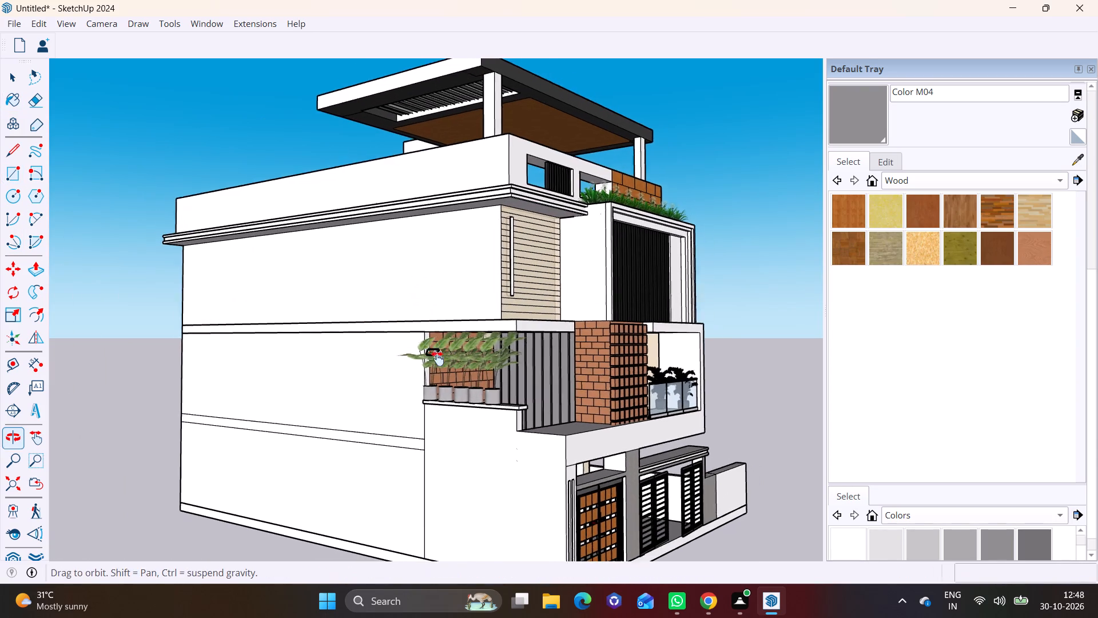
{"action": "middle_click_drag", "start_coordinate": [437, 359], "coordinate": [429, 335], "text": "shift"}
{"action": "scroll", "coordinate": [520, 353], "scroll_direction": "up", "scroll_amount": 1}
{"action": "middle_click_drag", "start_coordinate": [518, 351], "coordinate": [256, 345]}
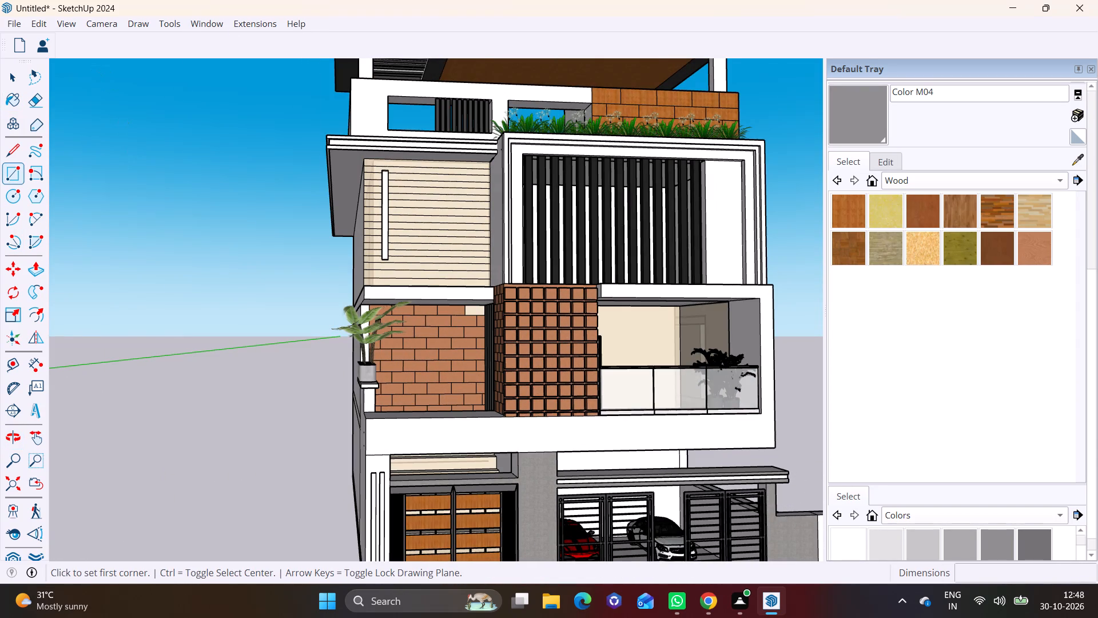
Open 3D Warehouse and search the models for "ceiling lights".
{"action": "left_click", "coordinate": [214, 23]}
{"action": "left_click", "coordinate": [237, 141]}
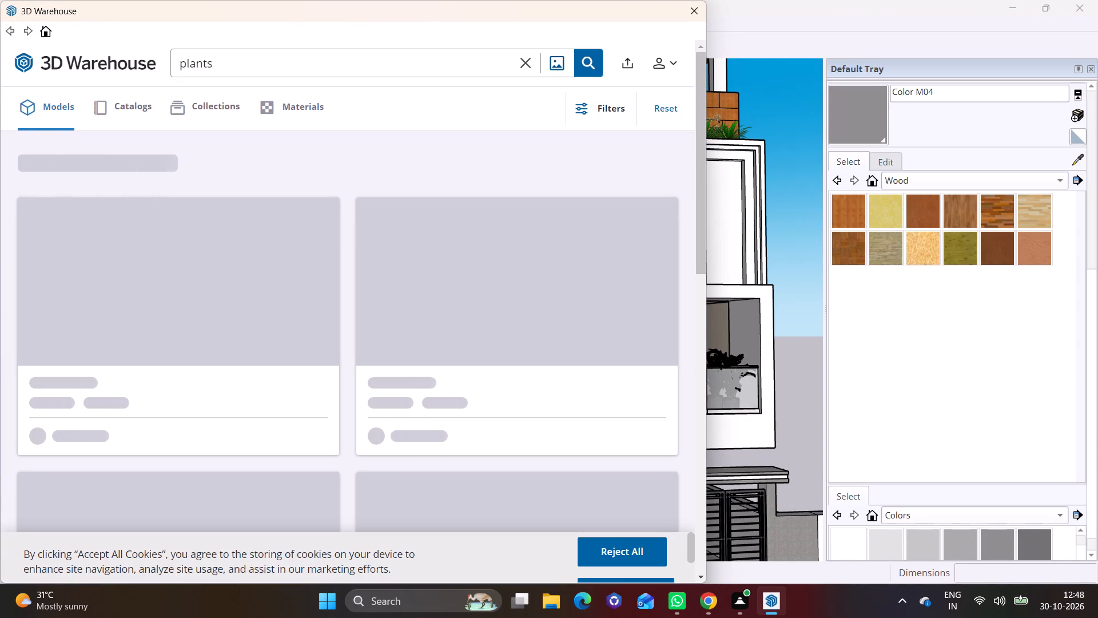
{"action": "left_click", "coordinate": [527, 61]}
{"action": "left_click", "coordinate": [377, 65]}
{"action": "type", "text": "ceiling lights"}
{"action": "key", "text": "Return"}
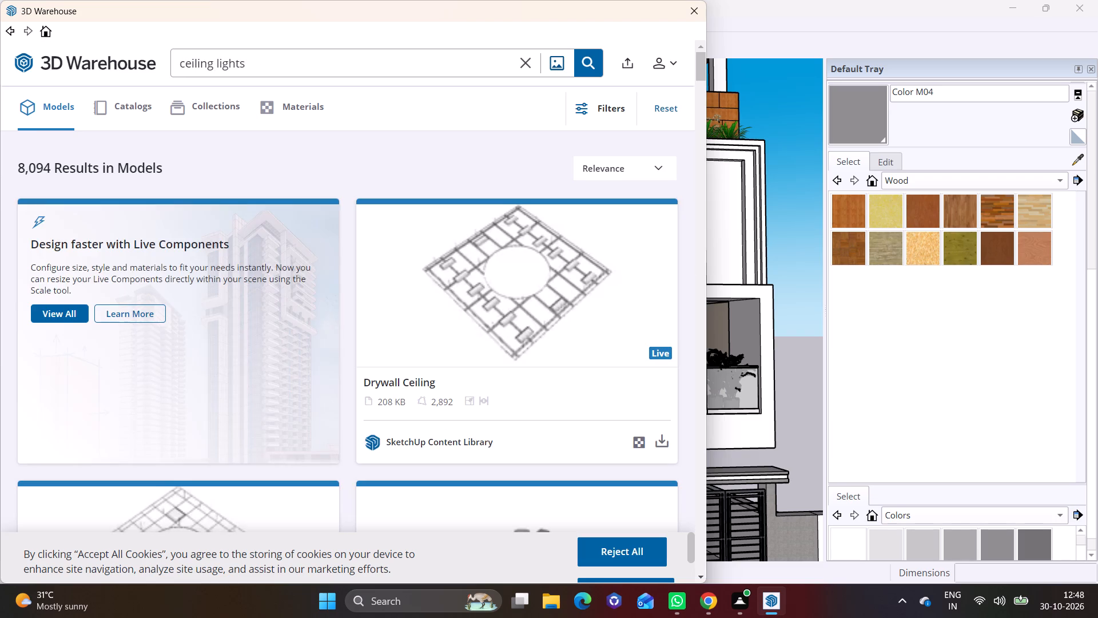
Load the "ceiling light OL251733" model from 3D Warehouse and place it near the roof canopy's wooden ceiling.
{"action": "left_click", "coordinate": [700, 574]}
{"action": "left_click", "coordinate": [701, 574]}
{"action": "left_click", "coordinate": [701, 574]}
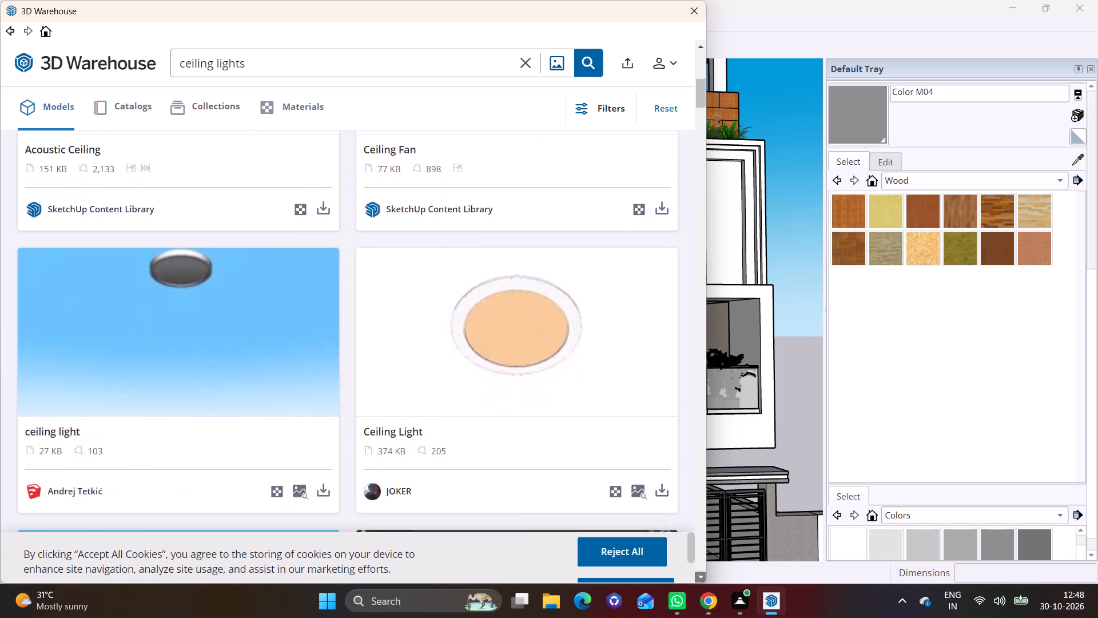
{"action": "left_click", "coordinate": [701, 574]}
{"action": "left_click", "coordinate": [701, 574]}
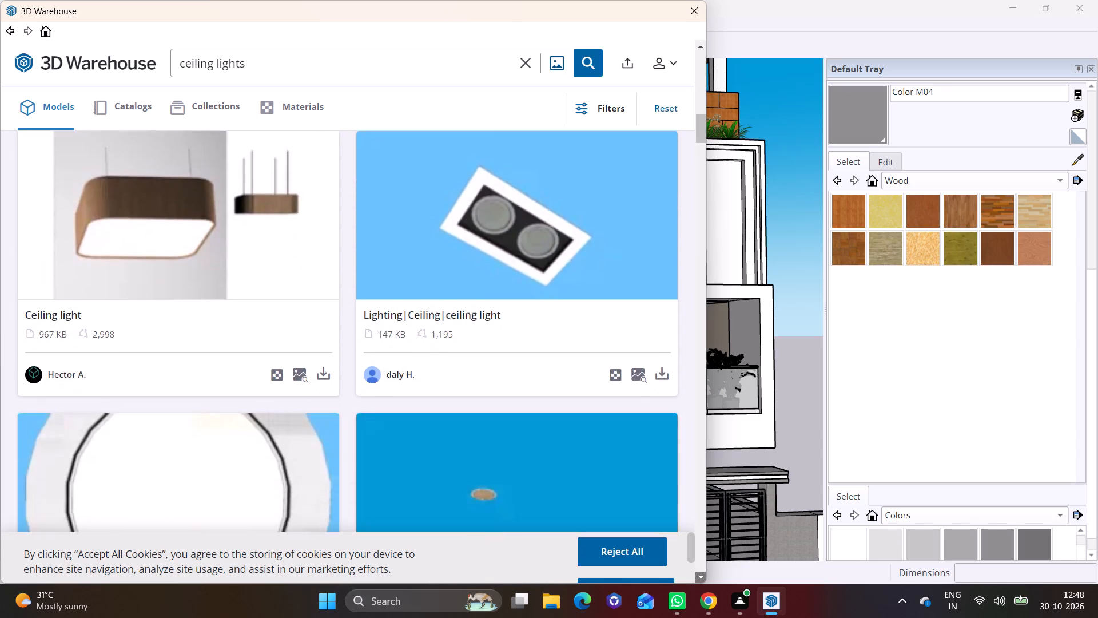
{"action": "left_click", "coordinate": [701, 574]}
{"action": "left_click", "coordinate": [701, 574]}
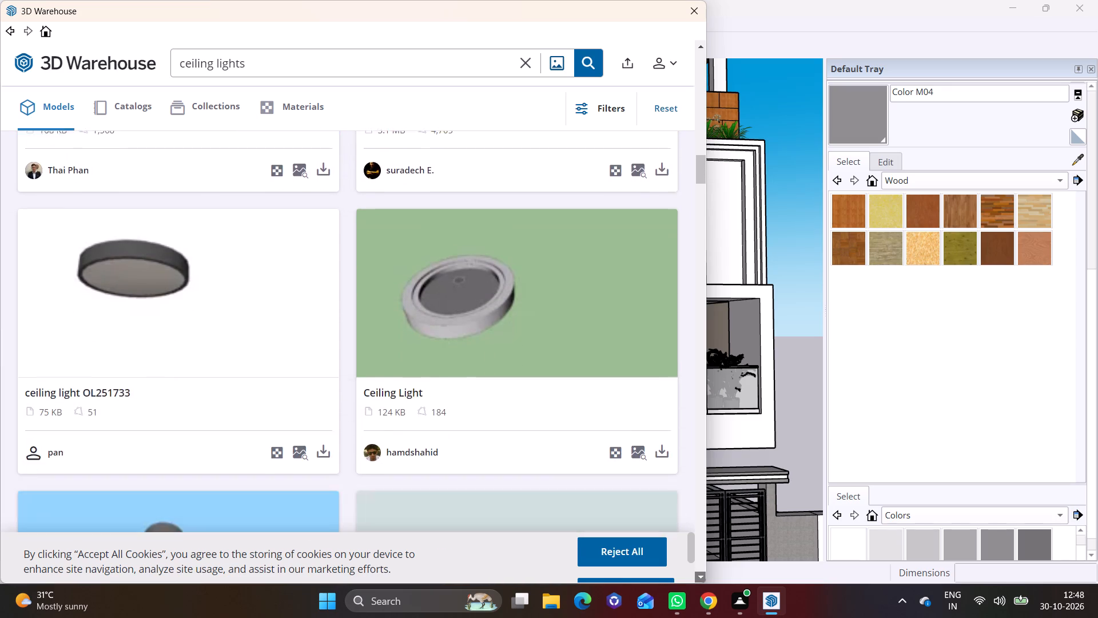
{"action": "left_click", "coordinate": [701, 574]}
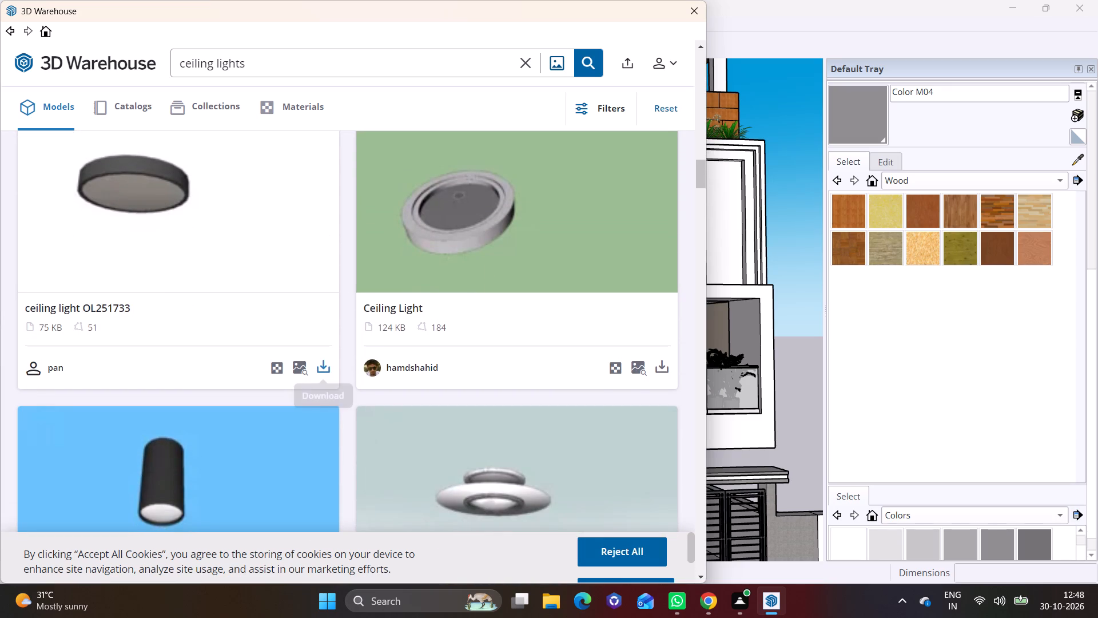
{"action": "left_click", "coordinate": [325, 366]}
{"action": "left_click", "coordinate": [314, 311]}
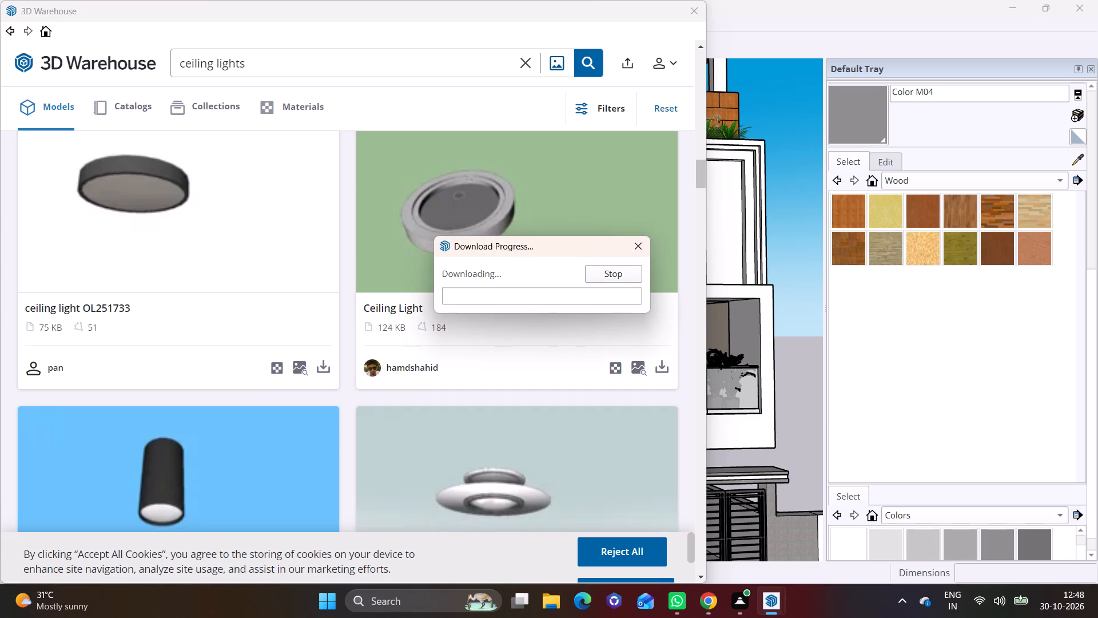
{"action": "middle_click_drag", "start_coordinate": [523, 318], "coordinate": [447, 414], "text": "shift"}
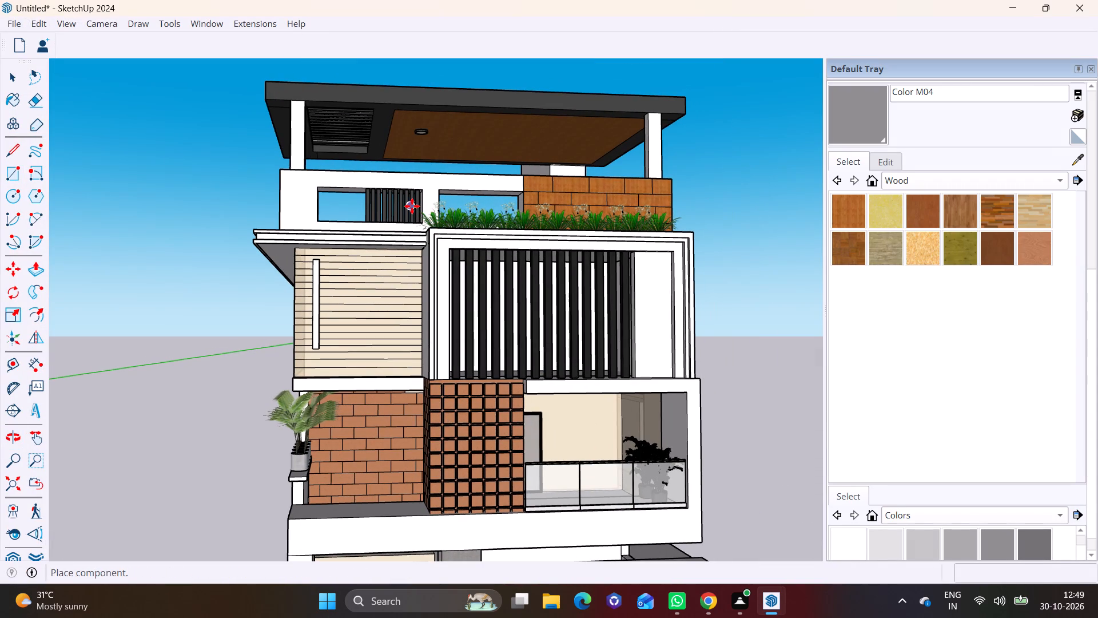
{"action": "left_click", "coordinate": [412, 206]}
Move the ceiling light up to the roof canopy's wooden ceiling and about 6' 5" across it.
{"action": "scroll", "coordinate": [416, 173], "scroll_direction": "up", "scroll_amount": 6}
{"action": "middle_click_drag", "start_coordinate": [431, 173], "coordinate": [407, 320], "text": "shift"}
{"action": "middle_click_drag", "start_coordinate": [466, 270], "coordinate": [425, 191]}
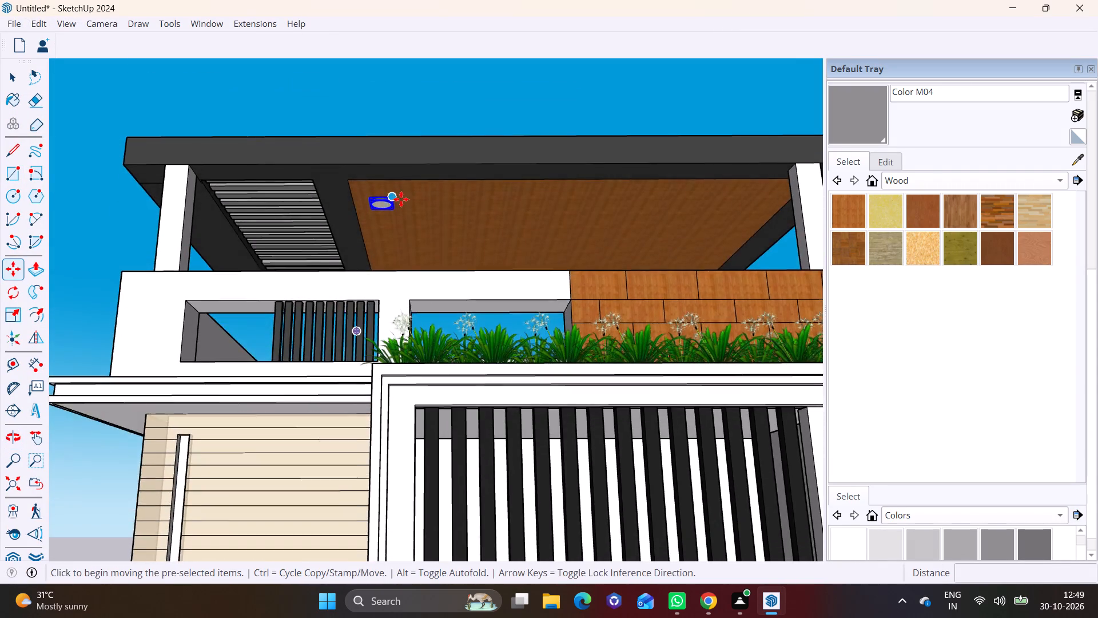
{"action": "scroll", "coordinate": [401, 199], "scroll_direction": "up", "scroll_amount": 3}
{"action": "middle_click_drag", "start_coordinate": [403, 232], "coordinate": [377, 342]}
{"action": "left_click", "coordinate": [369, 256]}
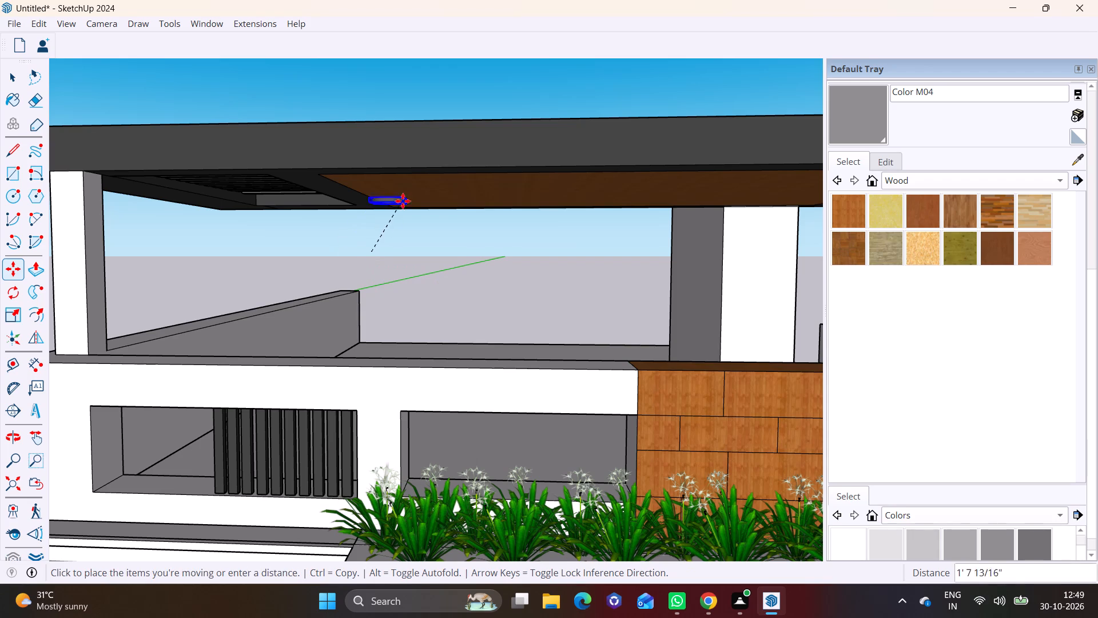
{"action": "left_click", "coordinate": [417, 176]}
{"action": "middle_click_drag", "start_coordinate": [441, 200], "coordinate": [674, 169]}
{"action": "left_click", "coordinate": [670, 160]}
{"action": "left_click", "coordinate": [519, 174]}
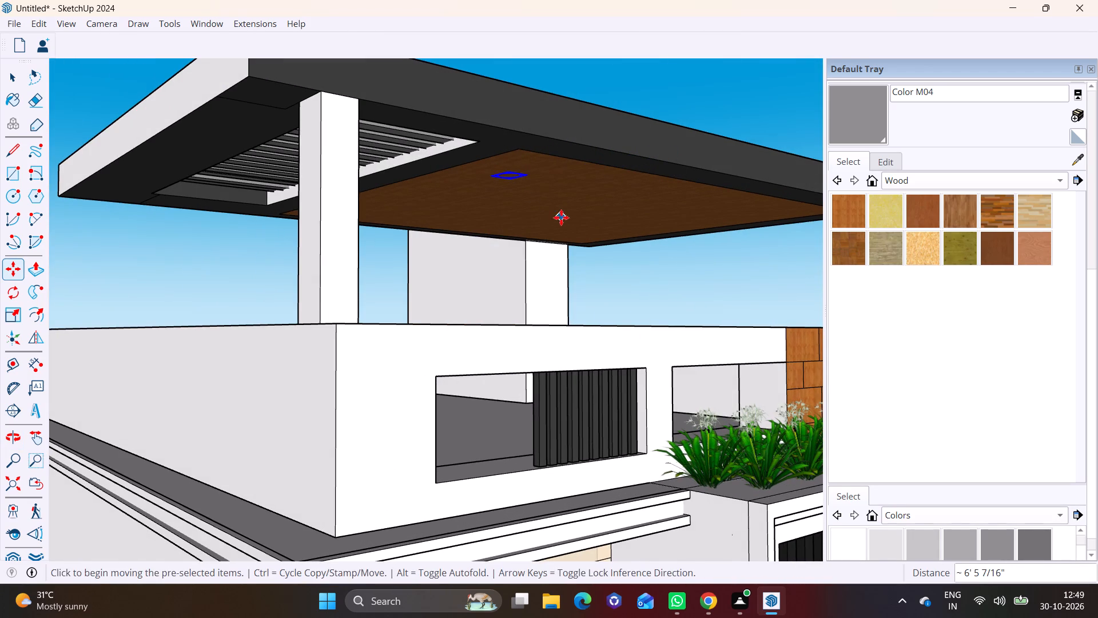
Lower the ceiling light slightly so that its round body projects below the wooden ceiling.
{"action": "middle_click_drag", "start_coordinate": [529, 204], "coordinate": [507, 196]}
{"action": "scroll", "coordinate": [506, 171], "scroll_direction": "up", "scroll_amount": 10}
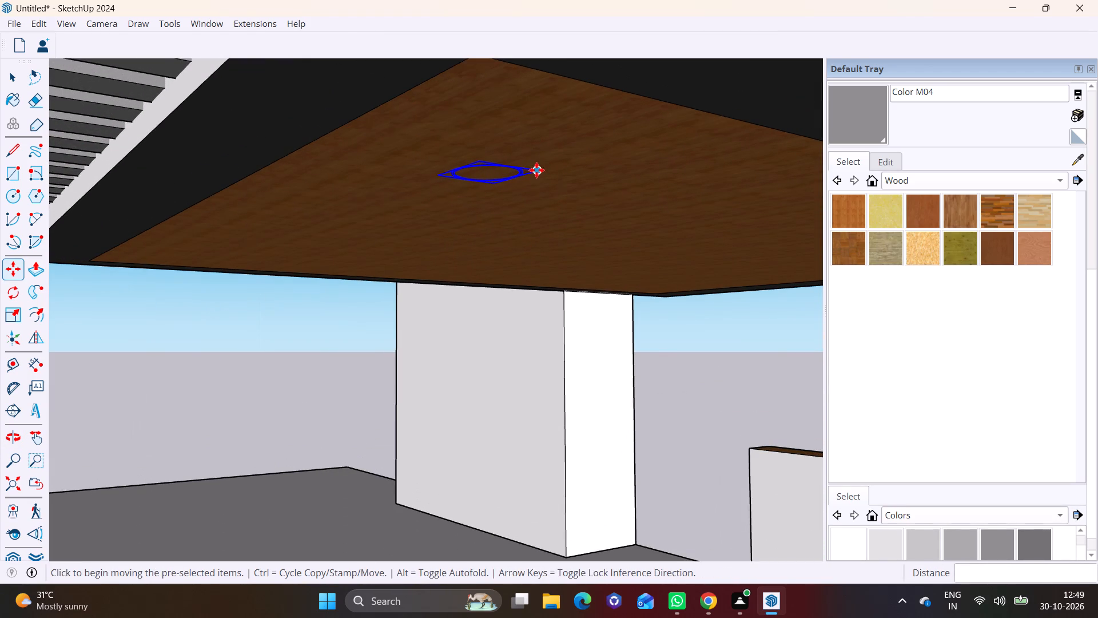
{"action": "left_click", "coordinate": [536, 170]}
{"action": "left_click", "coordinate": [536, 181]}
{"action": "key", "text": "space"}
{"action": "left_click", "coordinate": [396, 212]}
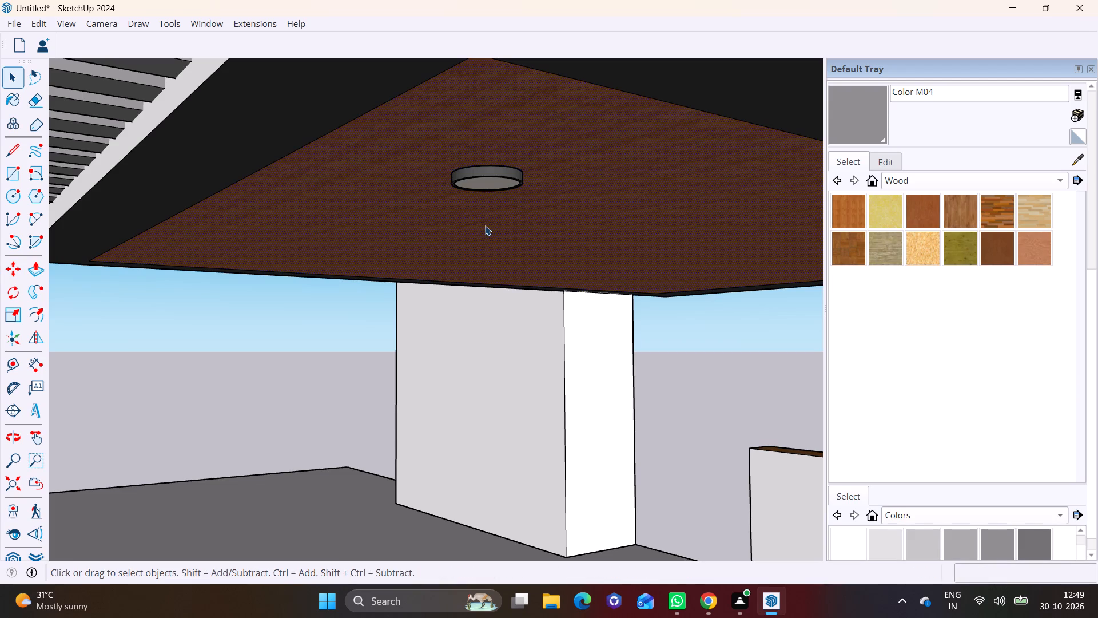
Copy the ceiling light about 6' along the wooden ceiling, parallel to the canopy's front edge.
{"action": "middle_click_drag", "start_coordinate": [432, 225], "coordinate": [275, 229]}
{"action": "scroll", "coordinate": [360, 236], "scroll_direction": "down", "scroll_amount": 8}
{"action": "middle_click_drag", "start_coordinate": [454, 251], "coordinate": [357, 272], "text": "shift"}
{"action": "left_click_drag", "start_coordinate": [413, 163], "coordinate": [423, 167]}
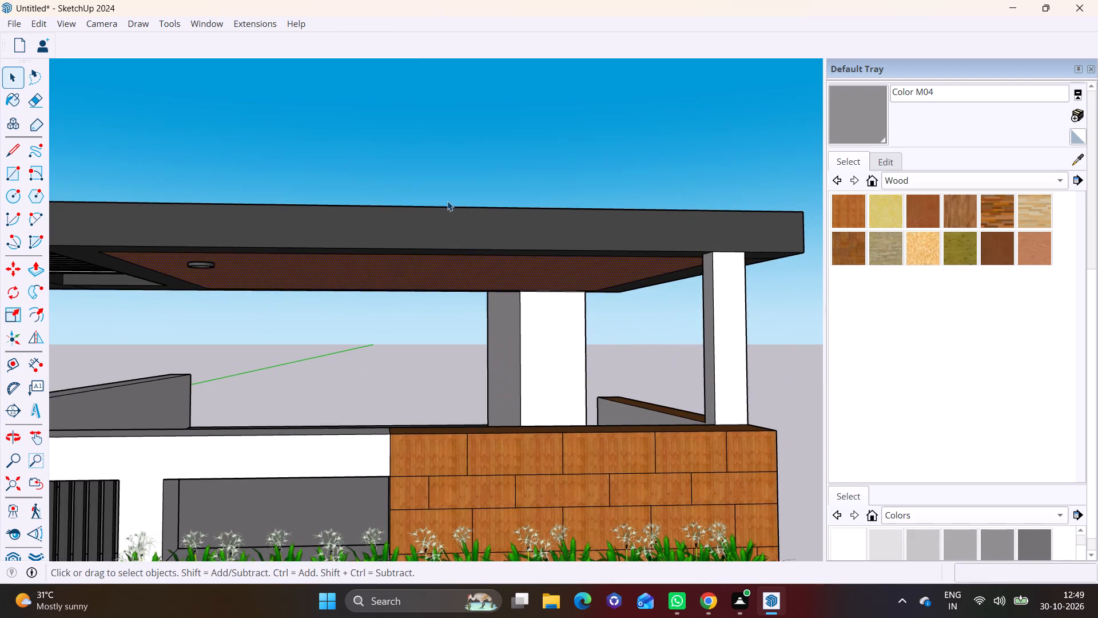
{"action": "middle_click_drag", "start_coordinate": [451, 201], "coordinate": [472, 129]}
{"action": "scroll", "coordinate": [435, 204], "scroll_direction": "up", "scroll_amount": 2}
{"action": "middle_click_drag", "start_coordinate": [438, 233], "coordinate": [400, 221]}
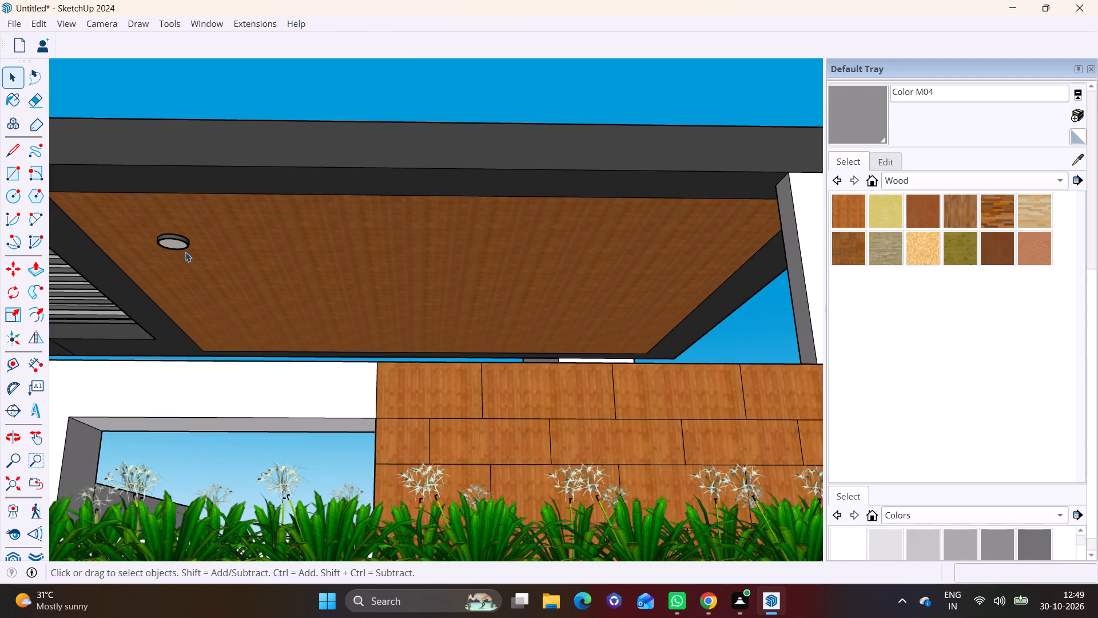
{"action": "left_click", "coordinate": [172, 241]}
{"action": "middle_click_drag", "start_coordinate": [254, 236], "coordinate": [261, 234]}
{"action": "key", "text": "m"}
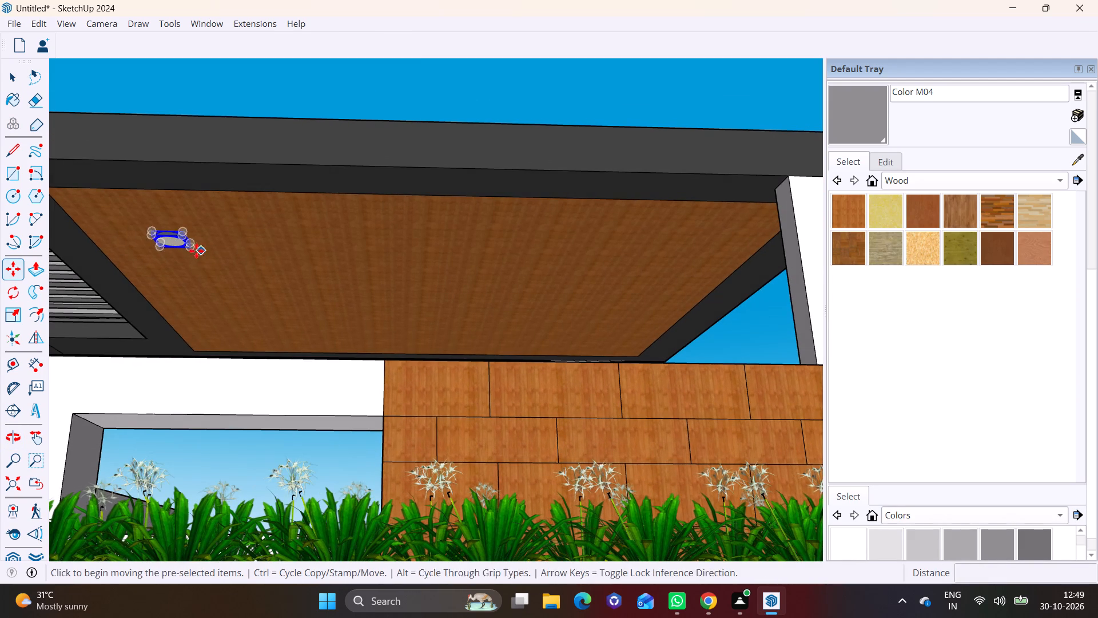
{"action": "left_click", "coordinate": [188, 251]}
{"action": "left_click", "coordinate": [369, 251]}
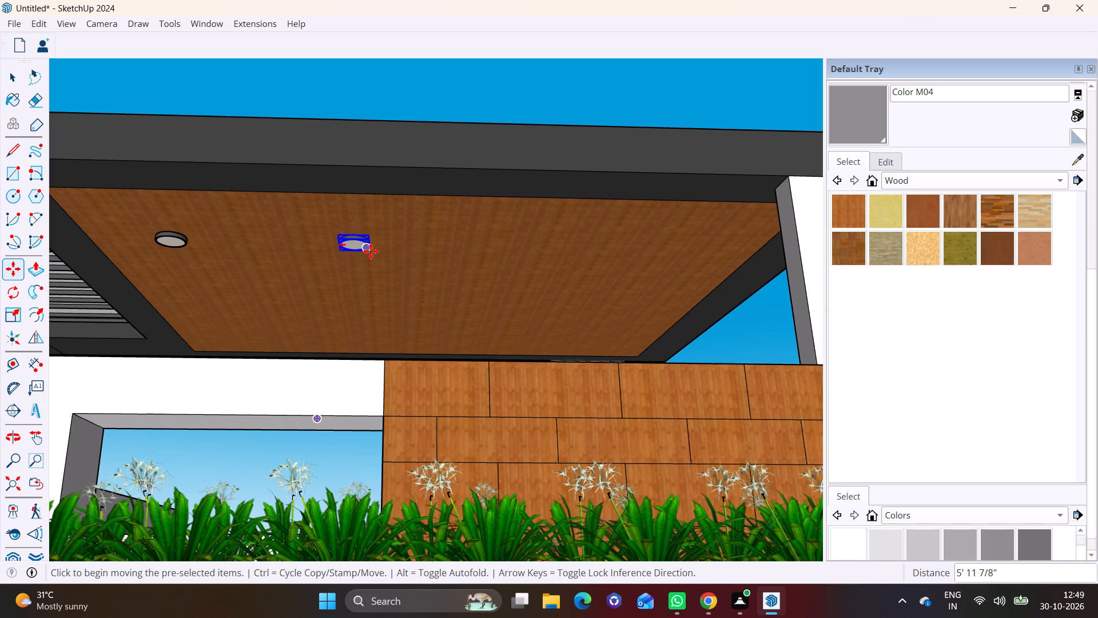
Copy the ceiling light twice more along the wooden ceiling for a row of four, placing the last about 5' 7" beyond the third.
{"action": "left_click", "coordinate": [371, 251]}
{"action": "double_click", "coordinate": [520, 251]}
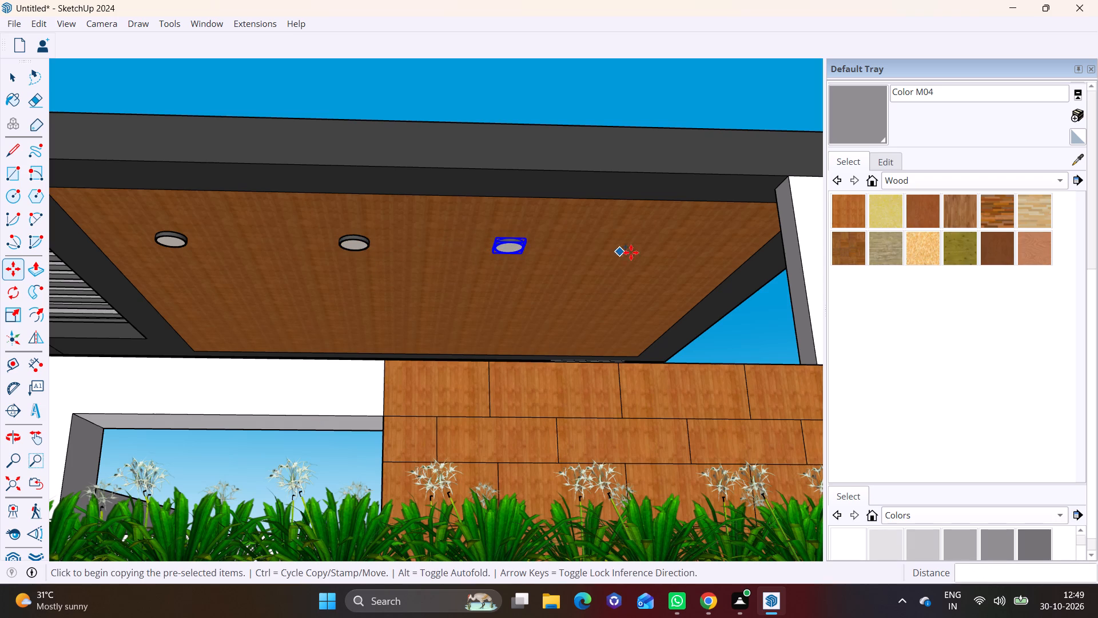
{"action": "left_click", "coordinate": [523, 257]}
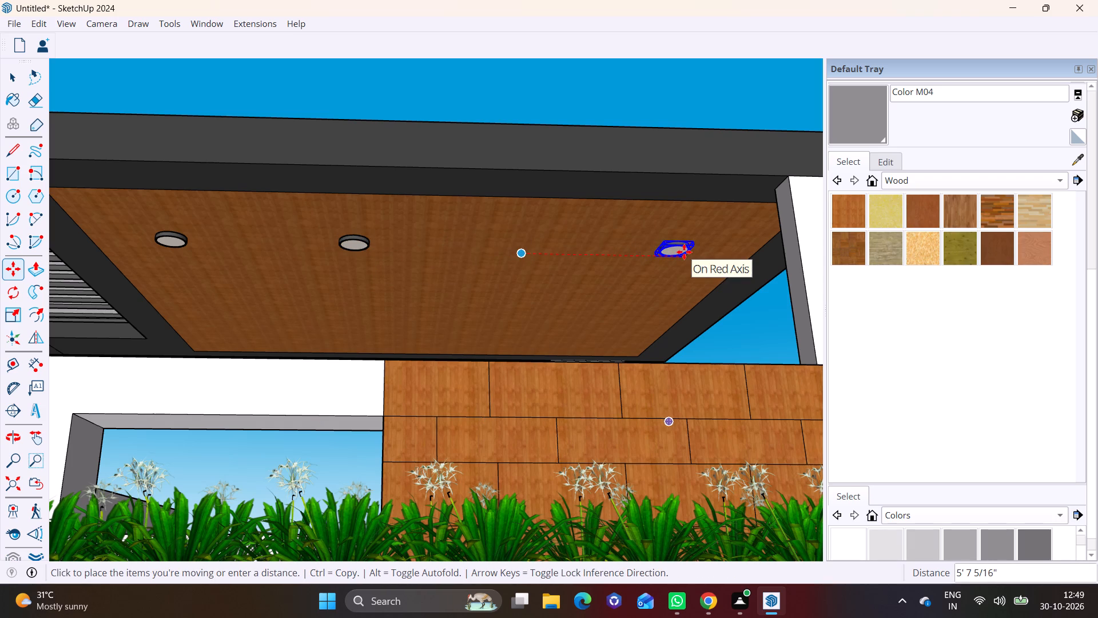
{"action": "left_click", "coordinate": [681, 252]}
Copy the row of four ceiling lights about 11' across the wooden ceiling as a second parallel row.
{"action": "middle_click_drag", "start_coordinate": [534, 260], "coordinate": [106, 290]}
{"action": "scroll", "coordinate": [108, 282], "scroll_direction": "down", "scroll_amount": 1}
{"action": "scroll", "coordinate": [251, 264], "scroll_direction": "down", "scroll_amount": 1}
{"action": "middle_click_drag", "start_coordinate": [341, 278], "coordinate": [243, 279]}
{"action": "middle_click_drag", "start_coordinate": [530, 260], "coordinate": [477, 265], "text": "shift"}
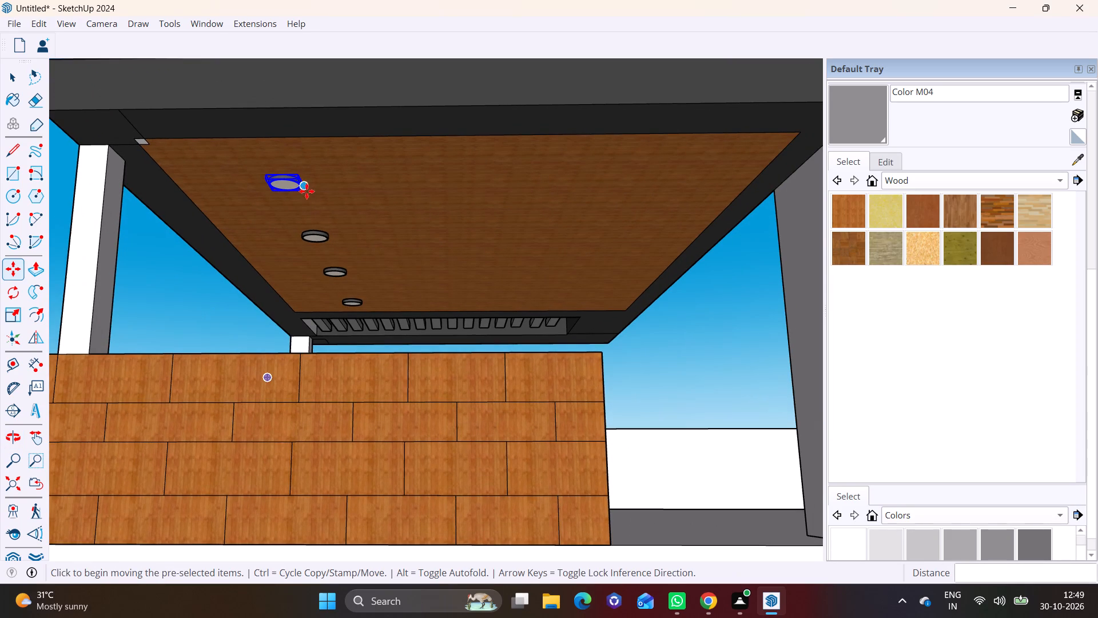
{"action": "key", "text": "space"}
{"action": "left_click", "coordinate": [320, 240], "text": "ctrl"}
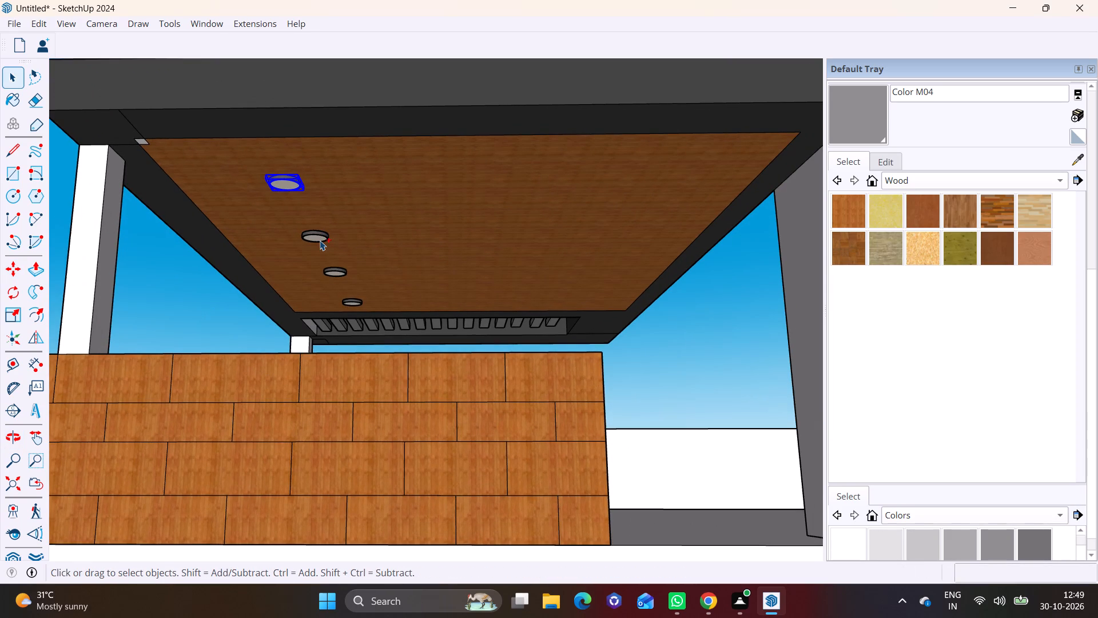
{"action": "left_click", "coordinate": [333, 269], "text": "ctrl"}
{"action": "left_click", "coordinate": [356, 306], "text": "ctrl"}
{"action": "key", "text": "m"}
{"action": "left_click", "coordinate": [295, 189]}
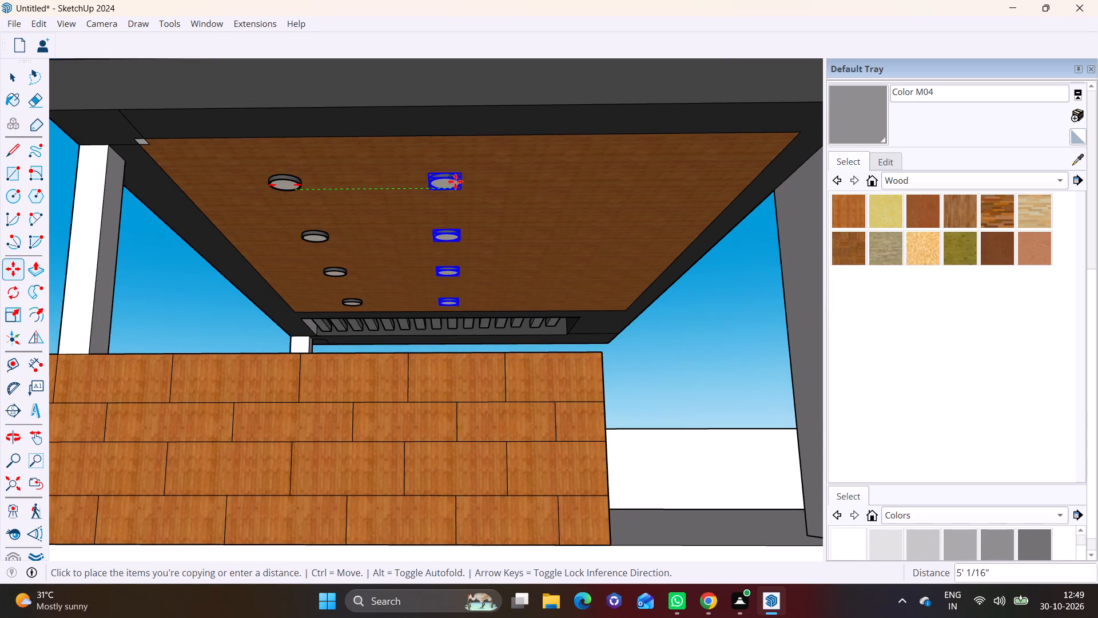
{"action": "left_click", "coordinate": [649, 189]}
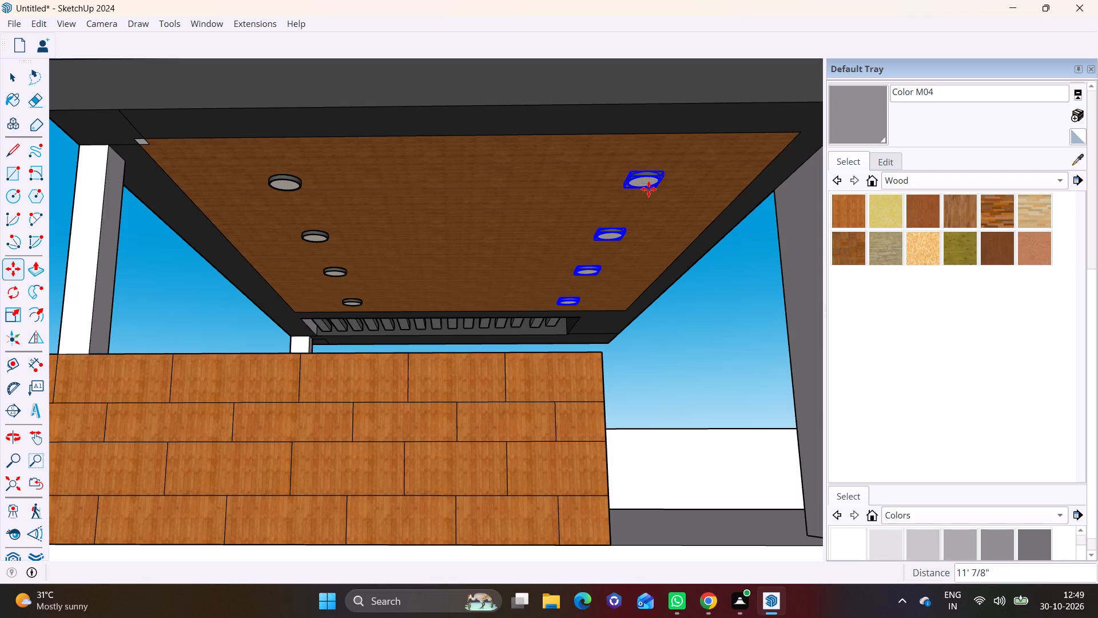
{"action": "key", "text": "space"}
{"action": "scroll", "coordinate": [419, 257], "scroll_direction": "down", "scroll_amount": 8}
{"action": "middle_click_drag", "start_coordinate": [425, 271], "coordinate": [806, 284]}
{"action": "scroll", "coordinate": [462, 284], "scroll_direction": "down", "scroll_amount": 1}
{"action": "middle_click_drag", "start_coordinate": [462, 284], "coordinate": [594, 314]}
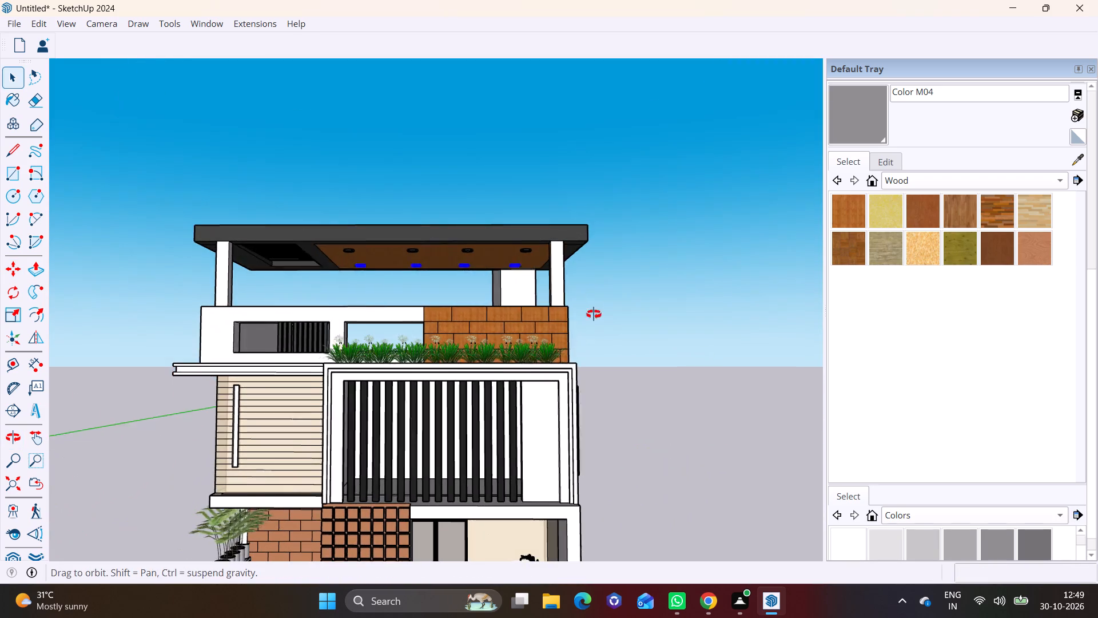
{"action": "middle_click_drag", "start_coordinate": [594, 314], "coordinate": [602, 311]}
{"action": "left_click", "coordinate": [611, 374]}
Copy one ceiling light from the canopy down to the underside of the projecting ledge on the side wall.
{"action": "middle_click_drag", "start_coordinate": [392, 323], "coordinate": [554, 245]}
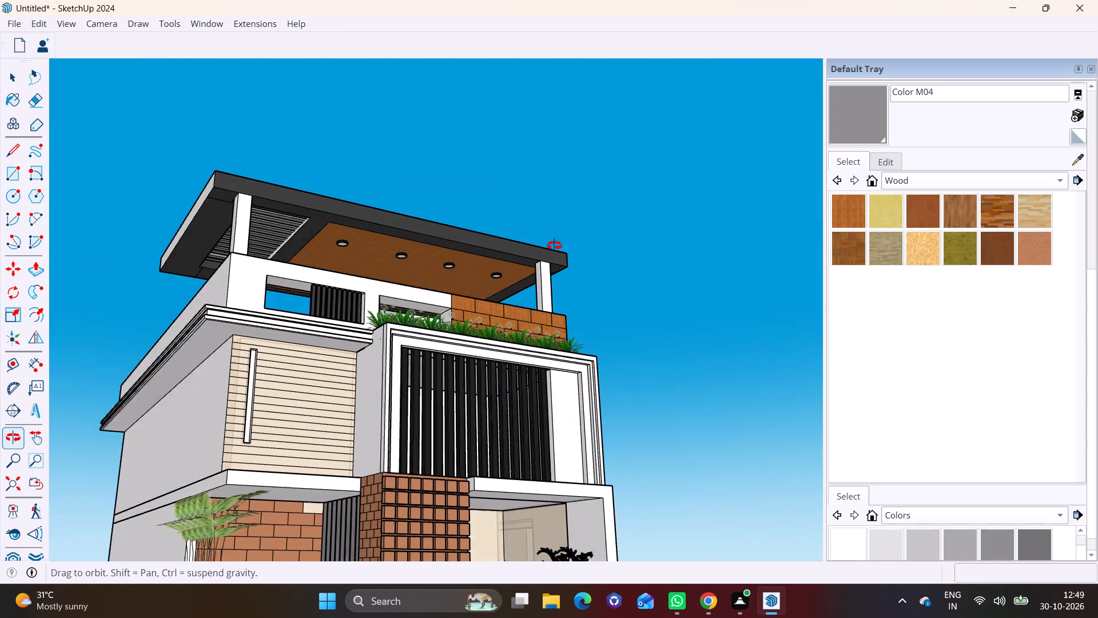
{"action": "middle_click_drag", "start_coordinate": [554, 245], "coordinate": [565, 244]}
{"action": "middle_click_drag", "start_coordinate": [192, 317], "coordinate": [342, 295]}
{"action": "middle_click_drag", "start_coordinate": [361, 246], "coordinate": [308, 268]}
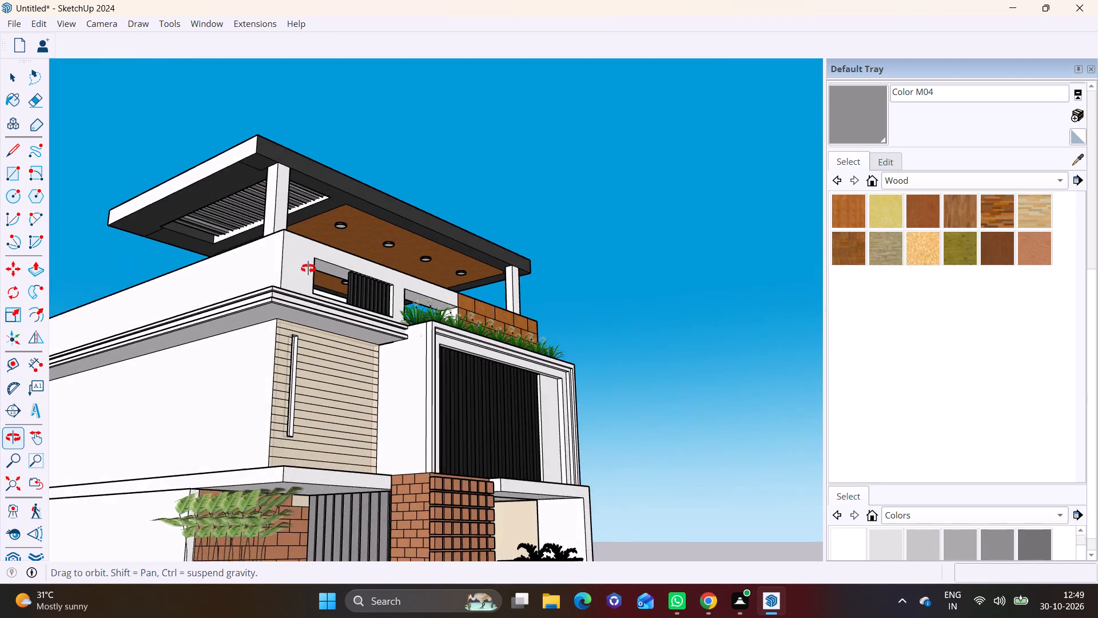
{"action": "middle_click_drag", "start_coordinate": [308, 268], "coordinate": [284, 283]}
{"action": "left_click", "coordinate": [346, 221]}
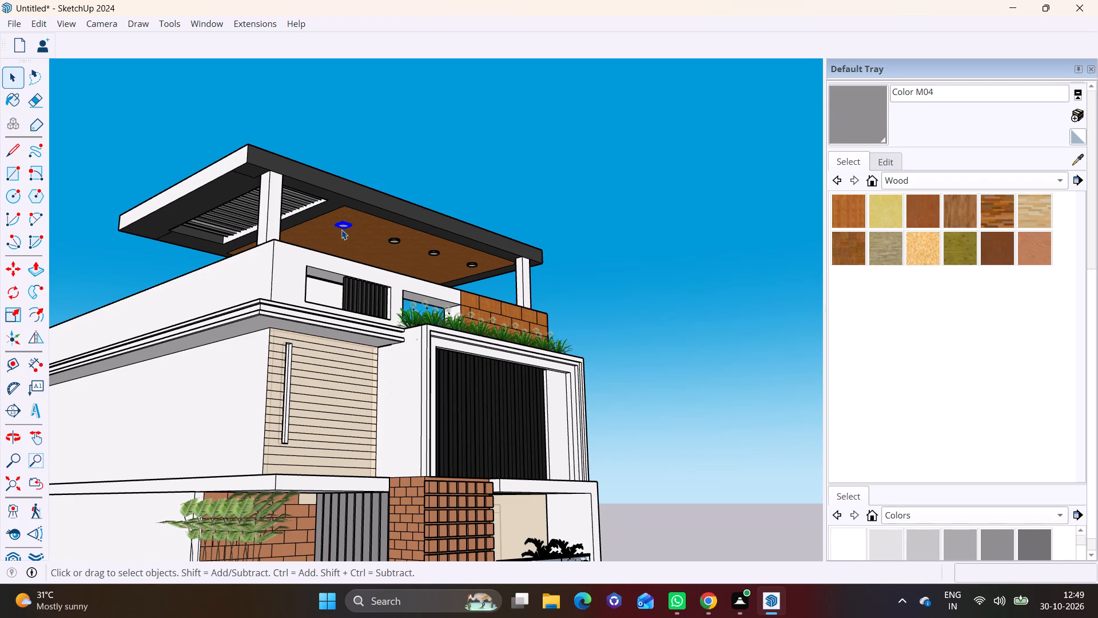
{"action": "key", "text": "m"}
{"action": "left_click", "coordinate": [343, 226]}
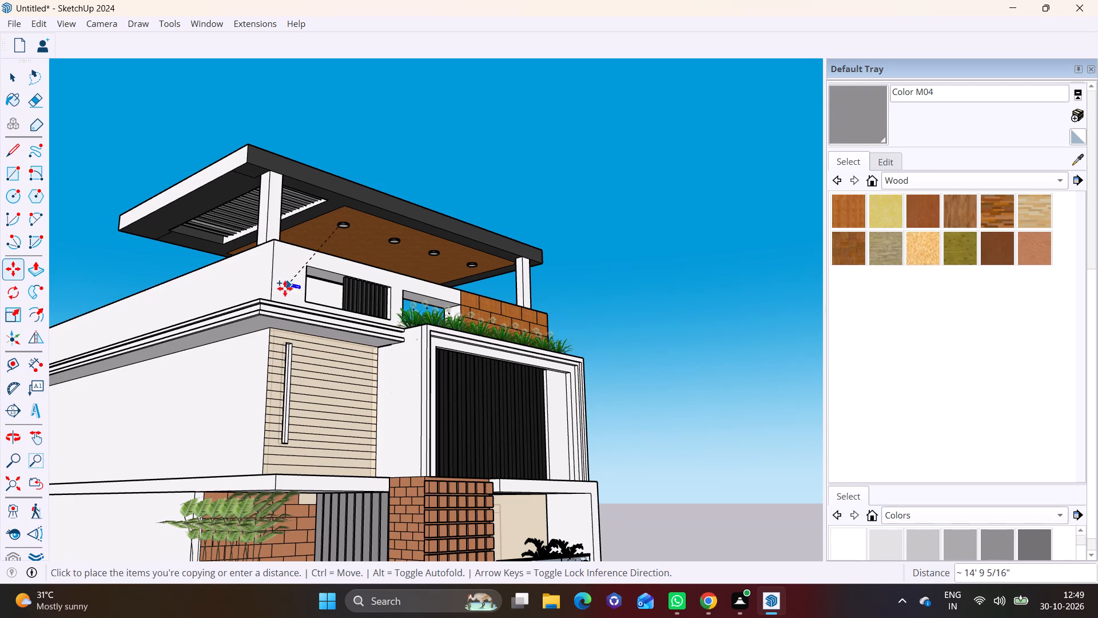
{"action": "middle_click_drag", "start_coordinate": [248, 314], "coordinate": [403, 205], "text": "shift"}
{"action": "scroll", "coordinate": [377, 233], "scroll_direction": "up", "scroll_amount": 7}
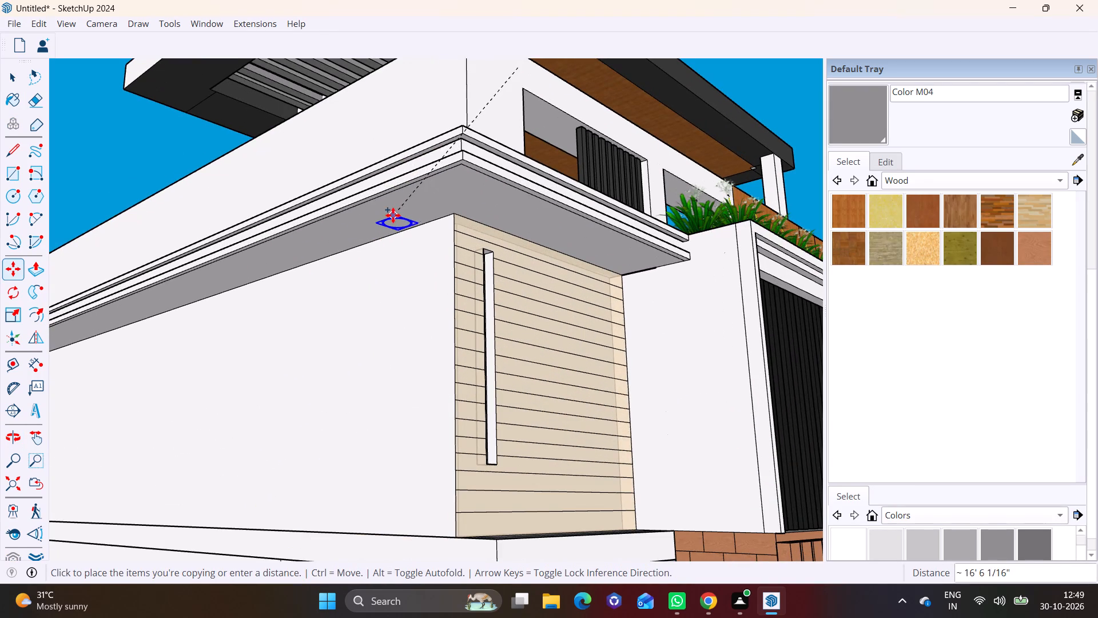
{"action": "left_click", "coordinate": [383, 216]}
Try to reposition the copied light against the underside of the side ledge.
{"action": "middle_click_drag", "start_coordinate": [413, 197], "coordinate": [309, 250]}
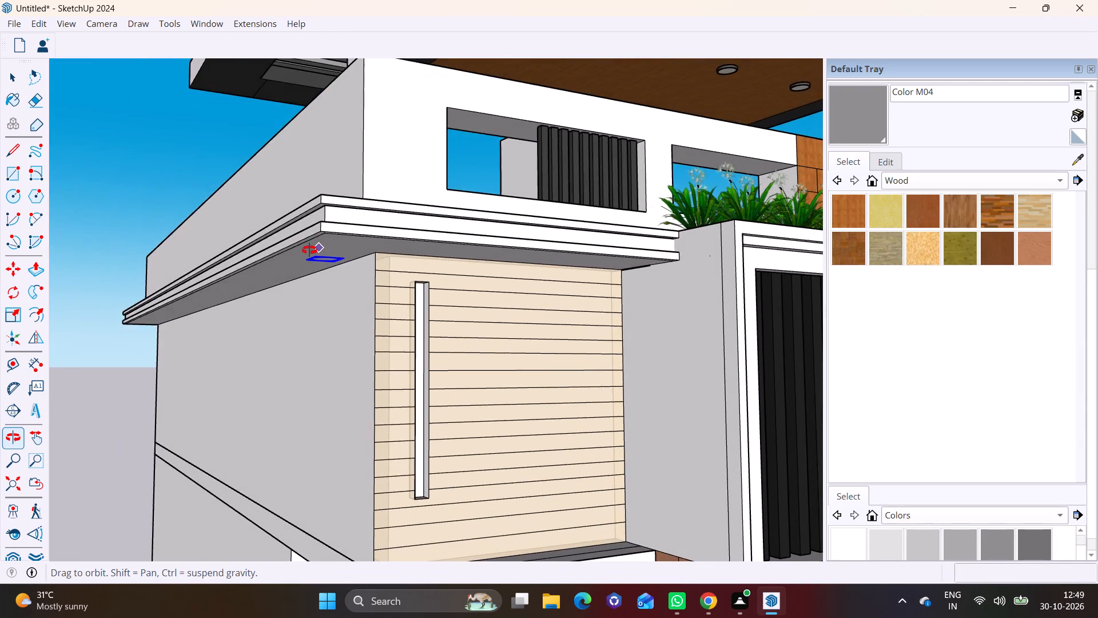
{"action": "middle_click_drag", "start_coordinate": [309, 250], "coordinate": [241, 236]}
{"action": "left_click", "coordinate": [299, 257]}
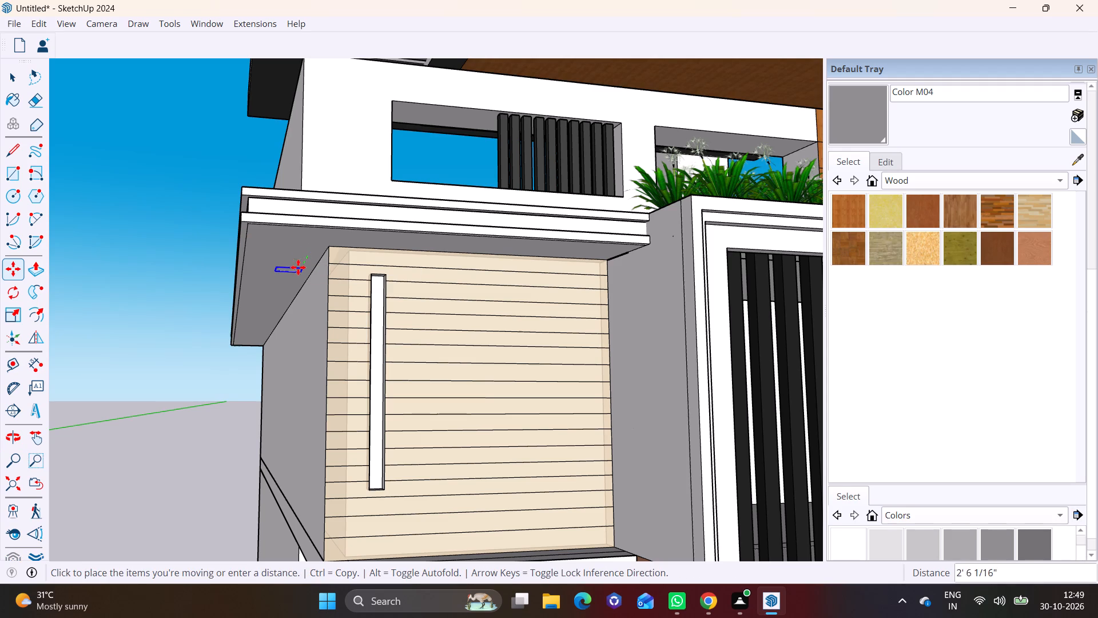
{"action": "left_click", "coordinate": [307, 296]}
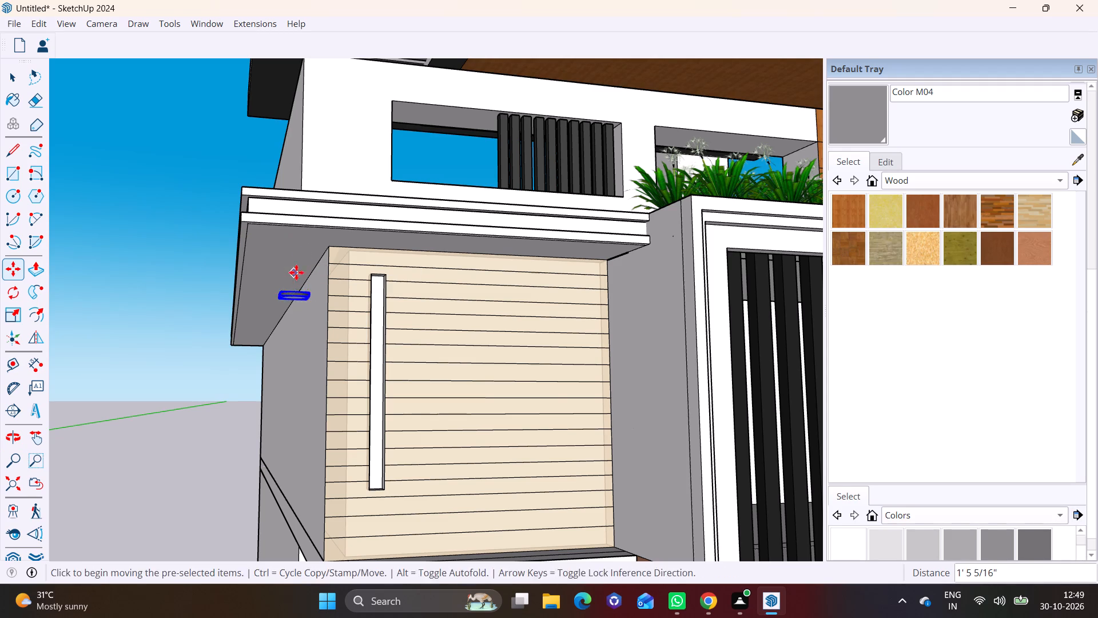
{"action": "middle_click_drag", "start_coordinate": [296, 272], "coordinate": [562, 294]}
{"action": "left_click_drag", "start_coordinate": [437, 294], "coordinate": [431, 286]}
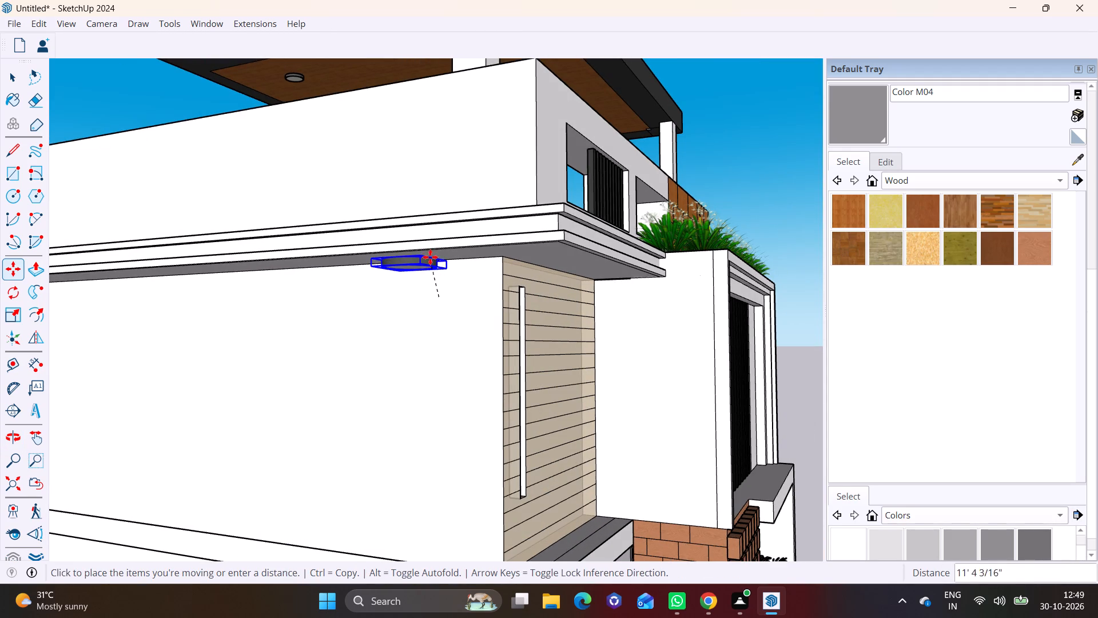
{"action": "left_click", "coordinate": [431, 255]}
Move the stray ceiling light back onto the side ledge's underside, near the front corner.
{"action": "middle_click_drag", "start_coordinate": [439, 266], "coordinate": [216, 289]}
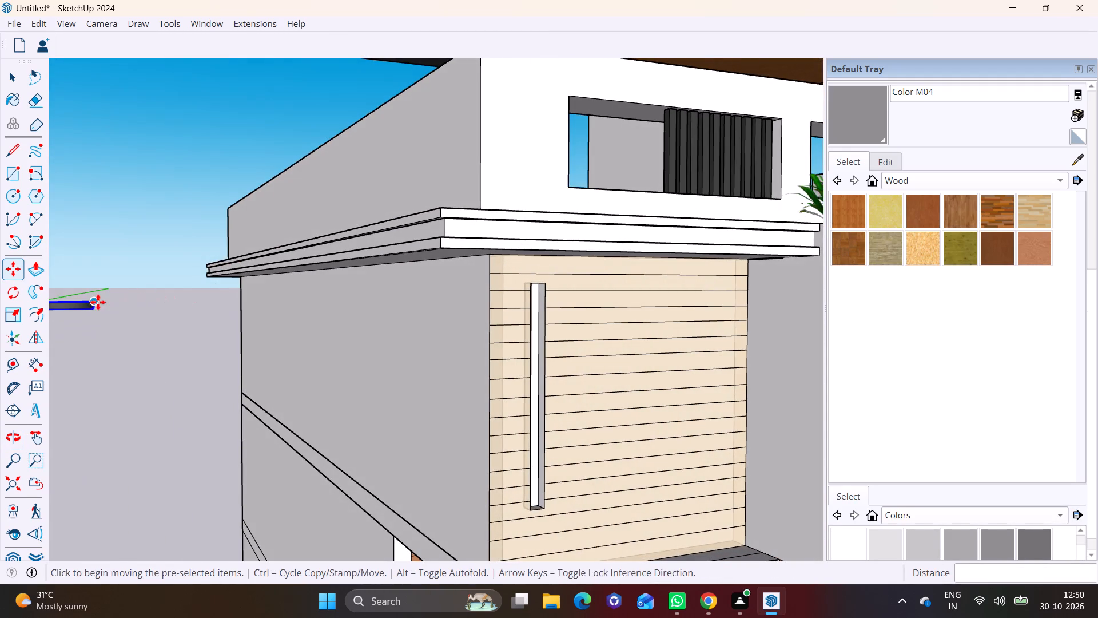
{"action": "scroll", "coordinate": [308, 340], "scroll_direction": "down", "scroll_amount": 3}
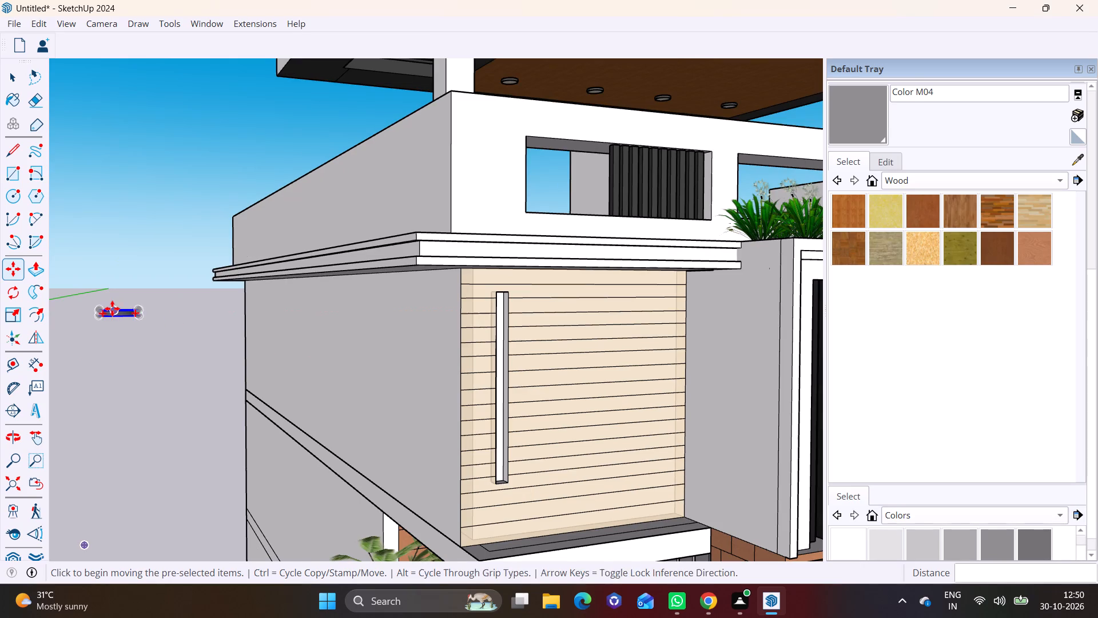
{"action": "left_click", "coordinate": [98, 308]}
{"action": "middle_click_drag", "start_coordinate": [384, 275], "coordinate": [318, 236]}
{"action": "scroll", "coordinate": [347, 258], "scroll_direction": "up", "scroll_amount": 1}
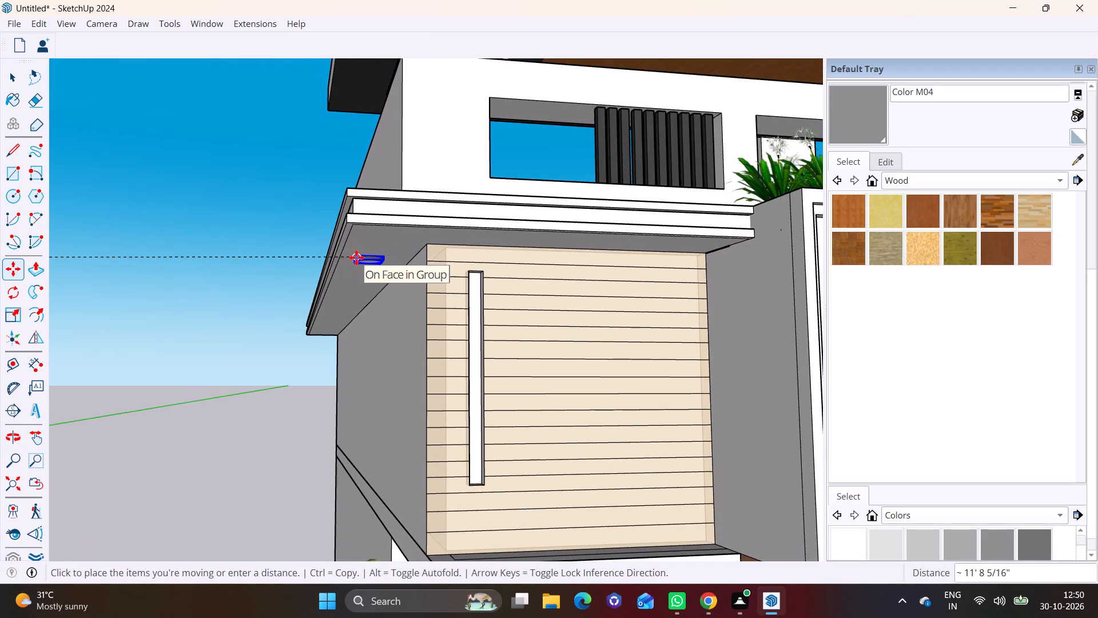
{"action": "left_click", "coordinate": [356, 257]}
Copy the ledge light about 8' along the green axis towards the rear of the side ledge.
{"action": "middle_click_drag", "start_coordinate": [367, 265], "coordinate": [612, 254]}
{"action": "scroll", "coordinate": [422, 272], "scroll_direction": "up", "scroll_amount": 5}
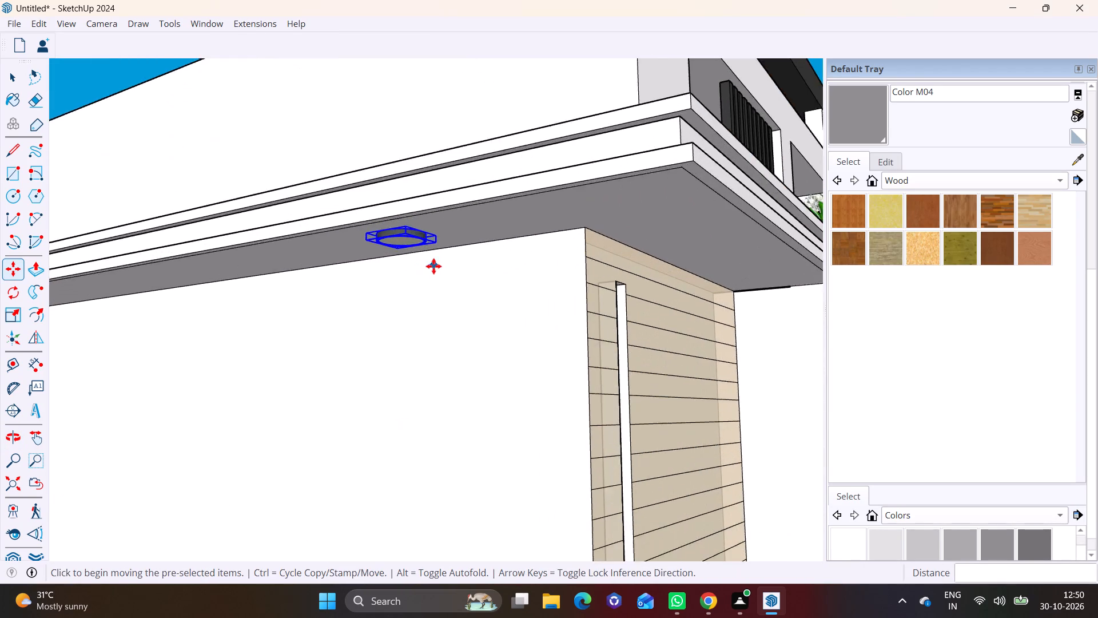
{"action": "scroll", "coordinate": [433, 266], "scroll_direction": "down", "scroll_amount": 1}
{"action": "middle_click_drag", "start_coordinate": [454, 266], "coordinate": [632, 264]}
{"action": "scroll", "coordinate": [624, 271], "scroll_direction": "down", "scroll_amount": 8}
{"action": "middle_click_drag", "start_coordinate": [607, 291], "coordinate": [714, 284]}
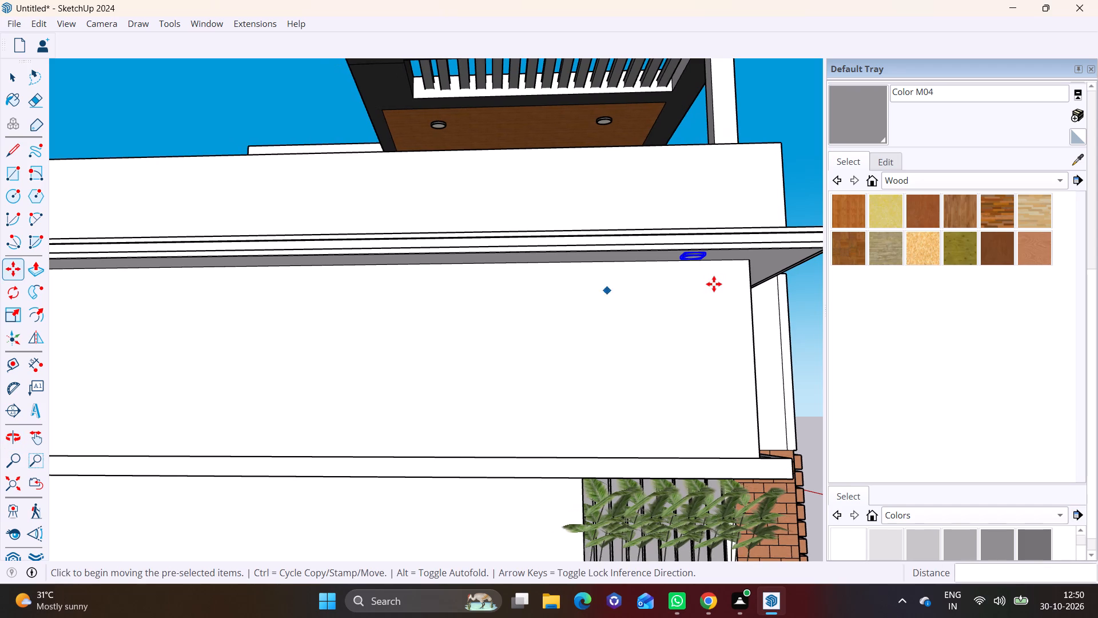
{"action": "key", "text": "m"}
{"action": "left_click", "coordinate": [704, 257]}
{"action": "left_click", "coordinate": [538, 257]}
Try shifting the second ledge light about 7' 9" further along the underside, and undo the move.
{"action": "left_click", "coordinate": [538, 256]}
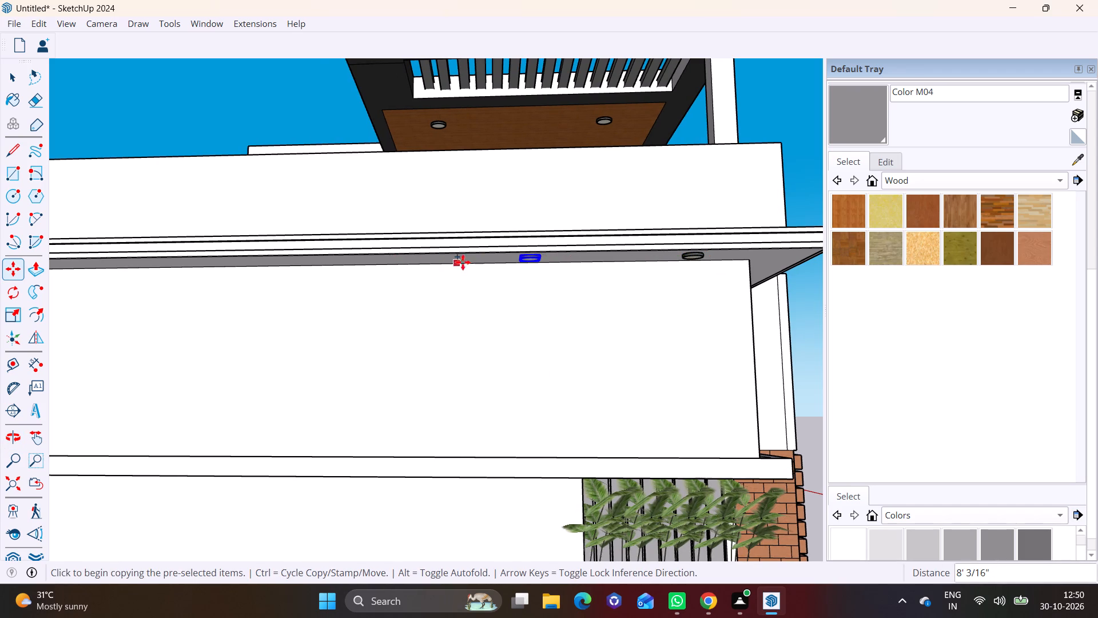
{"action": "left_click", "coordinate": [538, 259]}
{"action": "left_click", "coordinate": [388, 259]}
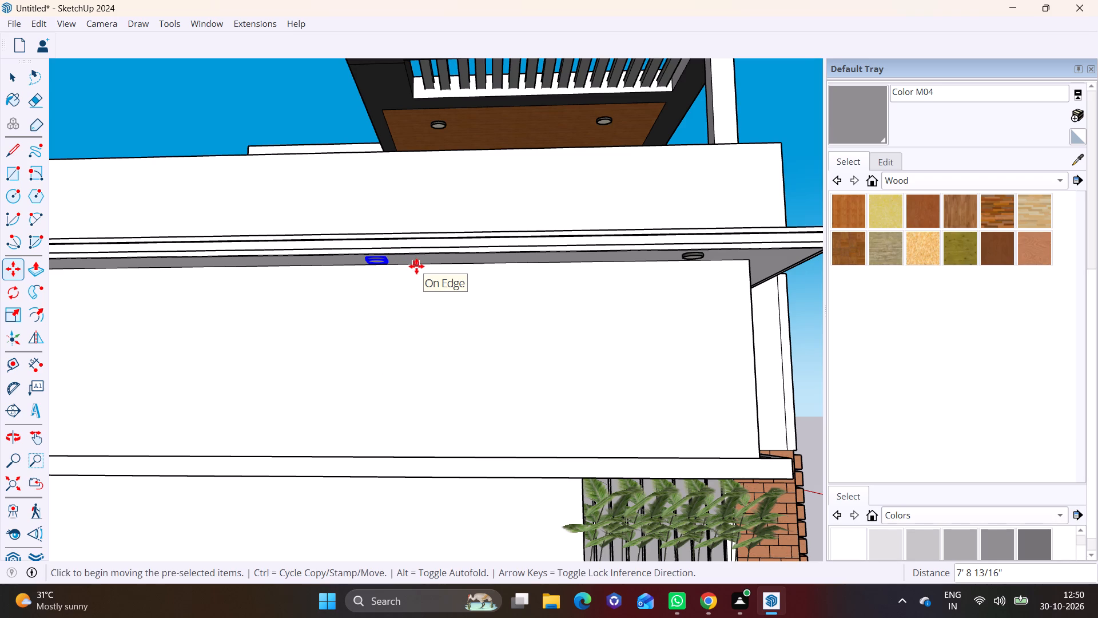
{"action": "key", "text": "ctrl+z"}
Make two further copies of the second ledge light along the ledge's underside, at intervals of about 10'.
{"action": "middle_click_drag", "start_coordinate": [446, 267], "coordinate": [575, 257], "text": "shift"}
{"action": "left_click", "coordinate": [662, 247]}
{"action": "key", "text": "space"}
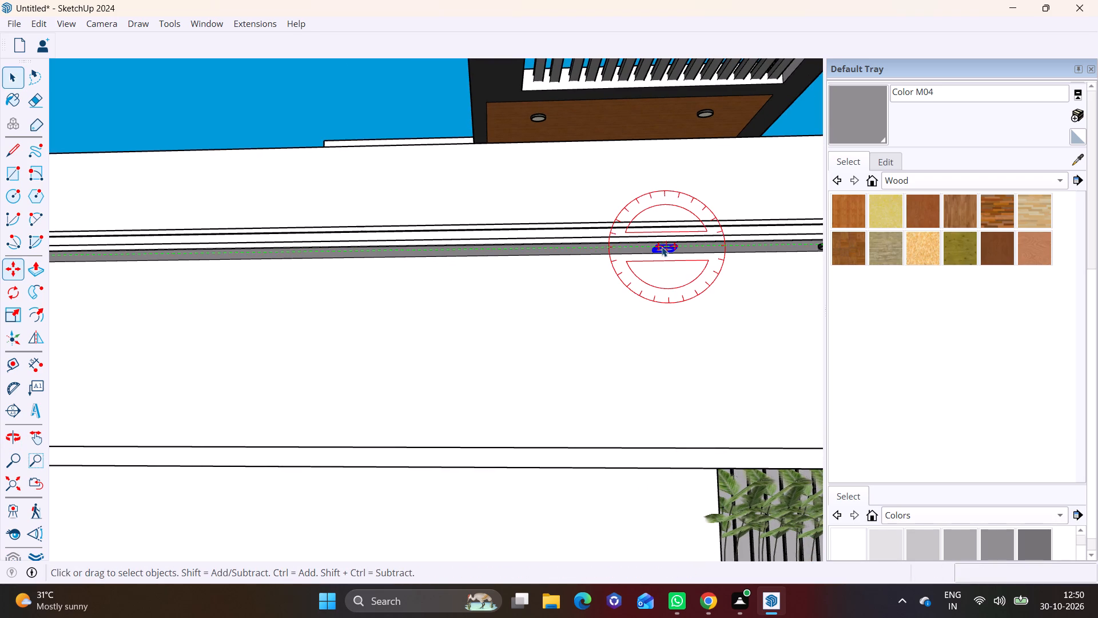
{"action": "key", "text": "m"}
{"action": "left_click", "coordinate": [659, 256]}
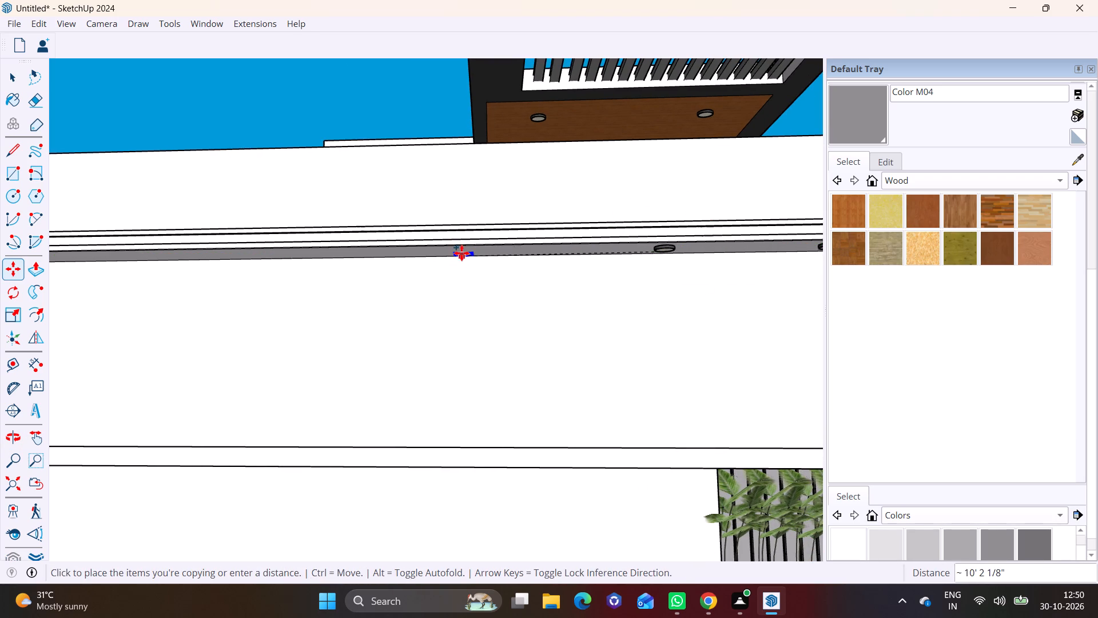
{"action": "scroll", "coordinate": [471, 249], "scroll_direction": "up", "scroll_amount": 3}
{"action": "middle_click_drag", "start_coordinate": [468, 248], "coordinate": [462, 193]}
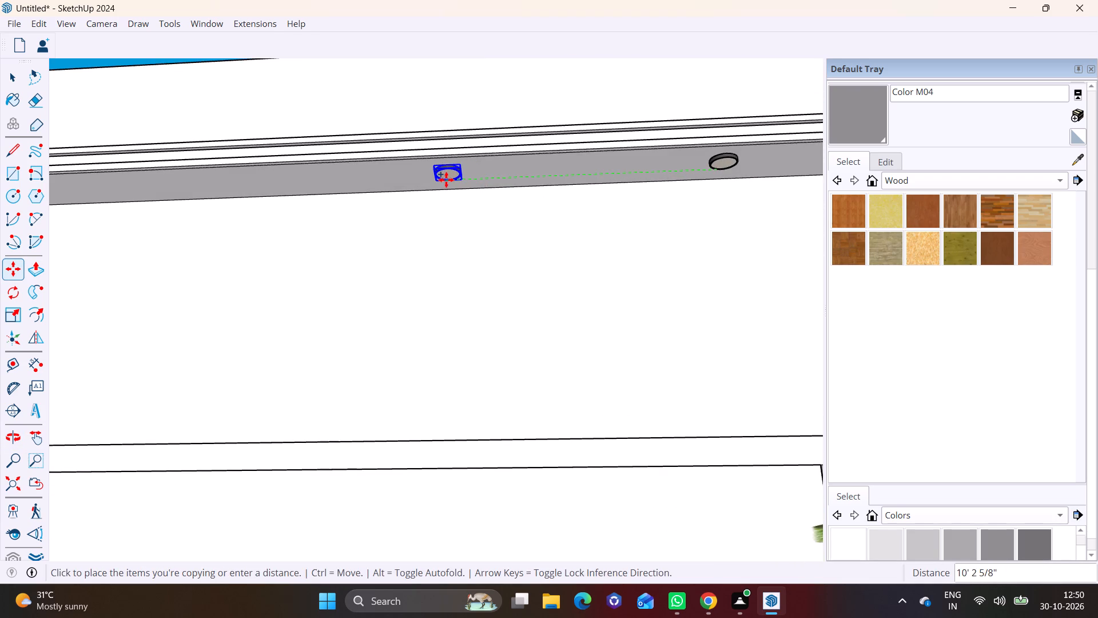
{"action": "left_click", "coordinate": [446, 180]}
{"action": "left_click", "coordinate": [455, 183]}
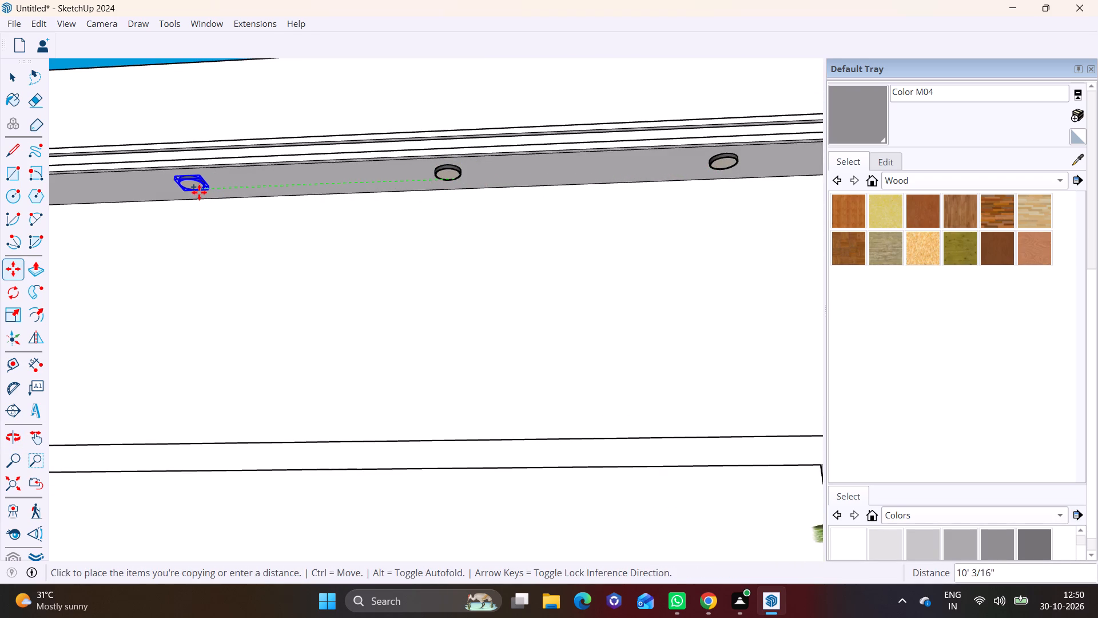
{"action": "left_click", "coordinate": [198, 192]}
Copy the last ledge light once more, placing it near the rear end of the side ledge.
{"action": "scroll", "coordinate": [199, 192], "scroll_direction": "down", "scroll_amount": 2}
{"action": "middle_click_drag", "start_coordinate": [210, 195], "coordinate": [651, 215], "text": "shift"}
{"action": "left_click", "coordinate": [646, 209]}
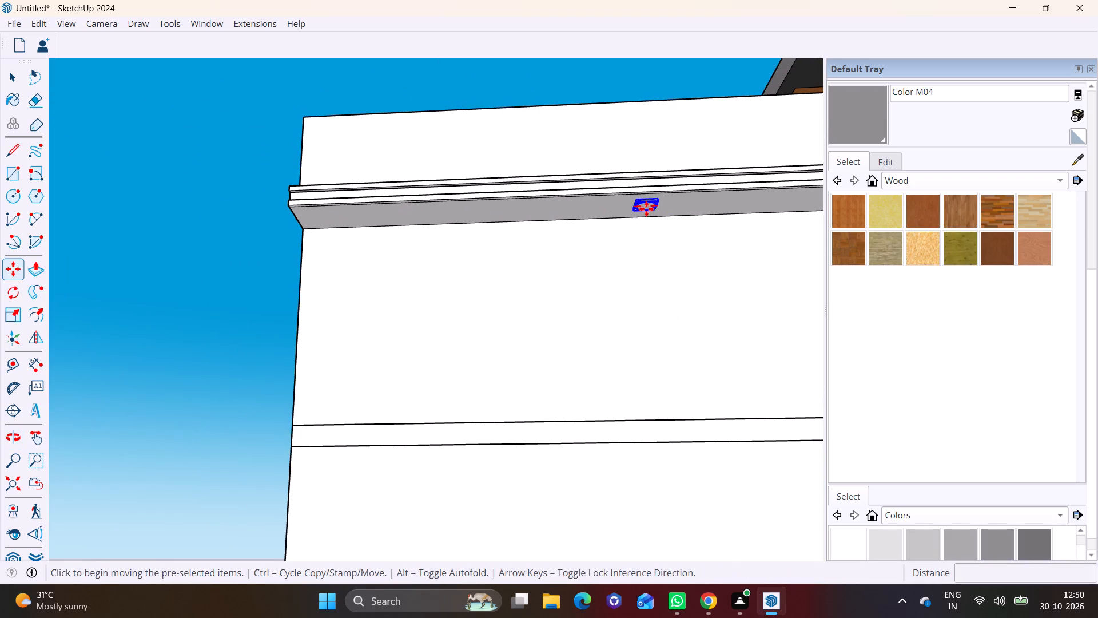
{"action": "left_click", "coordinate": [418, 215]}
{"action": "key", "text": "space"}
{"action": "left_click", "coordinate": [255, 233]}
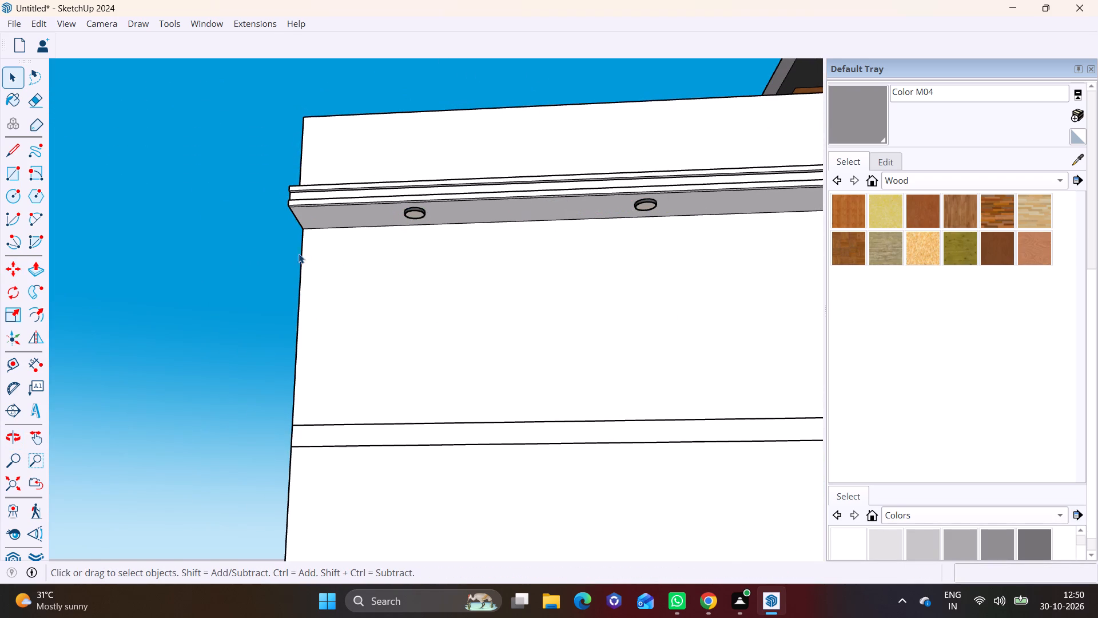
Paint the side ledge's underside with the Wood Veneer 02 material.
{"action": "scroll", "coordinate": [348, 270], "scroll_direction": "down", "scroll_amount": 12}
{"action": "middle_click_drag", "start_coordinate": [673, 315], "coordinate": [460, 350]}
{"action": "scroll", "coordinate": [610, 223], "scroll_direction": "up", "scroll_amount": 5}
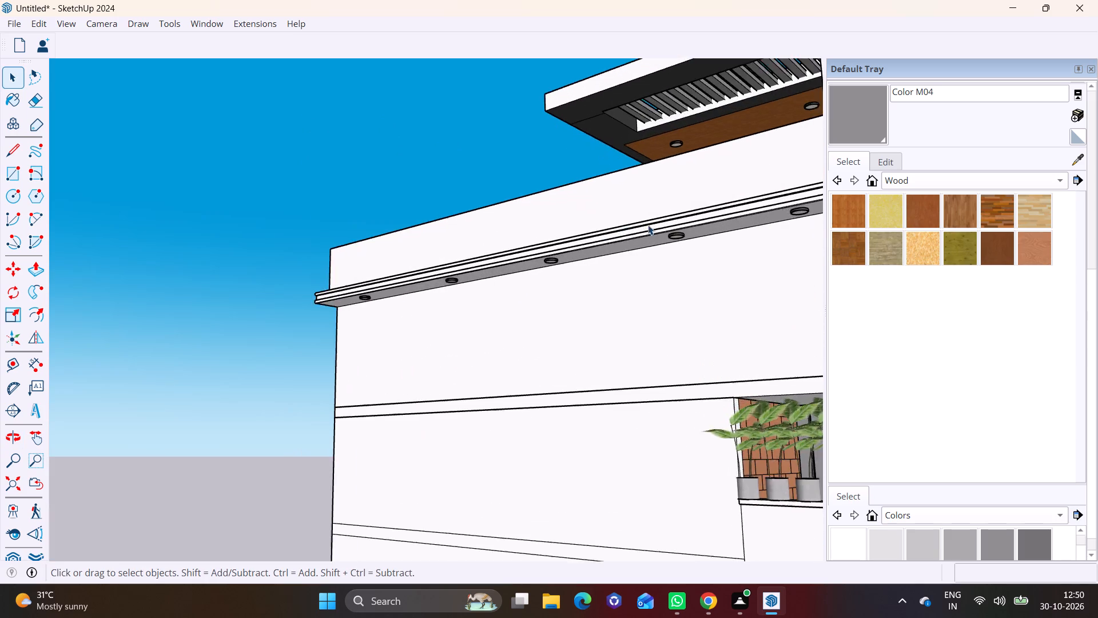
{"action": "scroll", "coordinate": [648, 225], "scroll_direction": "up", "scroll_amount": 1}
{"action": "middle_click_drag", "start_coordinate": [709, 236], "coordinate": [714, 159]}
{"action": "left_click", "coordinate": [1042, 244]}
{"action": "left_click", "coordinate": [733, 178]}
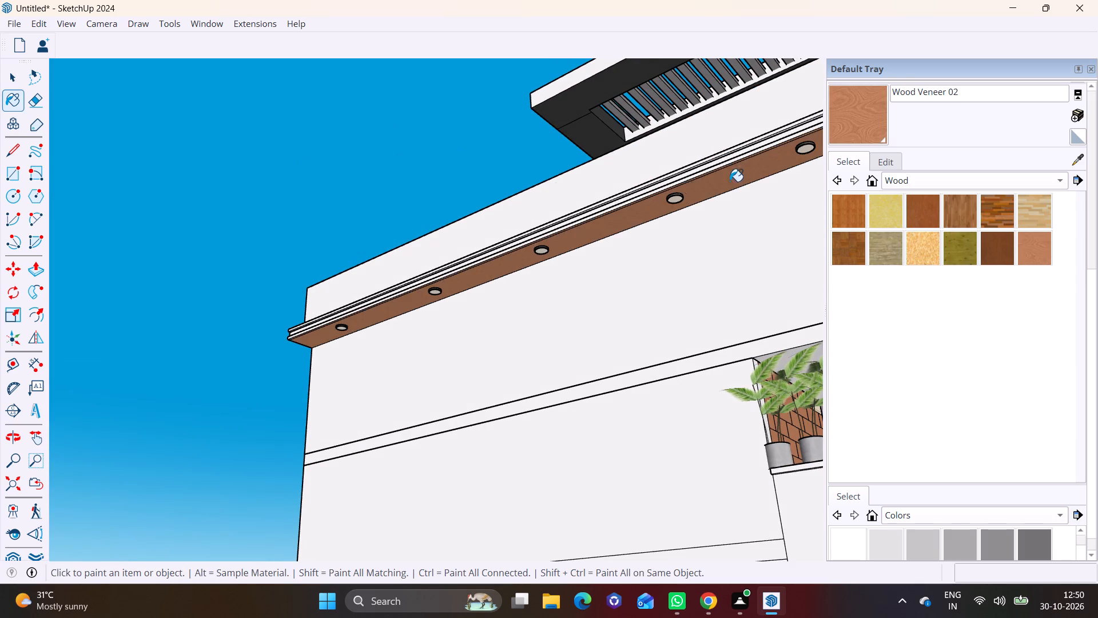
{"action": "key", "text": "space"}
{"action": "left_click", "coordinate": [273, 207]}
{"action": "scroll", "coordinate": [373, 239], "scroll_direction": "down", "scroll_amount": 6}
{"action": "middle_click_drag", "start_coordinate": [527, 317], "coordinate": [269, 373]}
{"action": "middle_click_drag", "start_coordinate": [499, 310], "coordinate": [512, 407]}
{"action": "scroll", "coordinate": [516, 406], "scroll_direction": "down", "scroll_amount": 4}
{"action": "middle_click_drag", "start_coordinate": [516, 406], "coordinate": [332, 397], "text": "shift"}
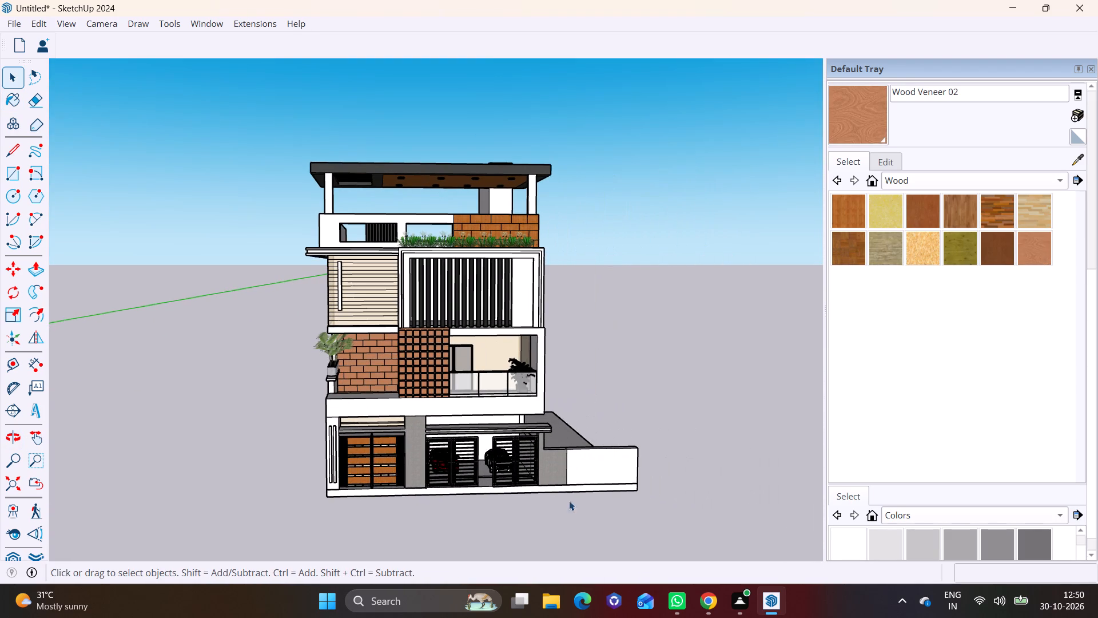
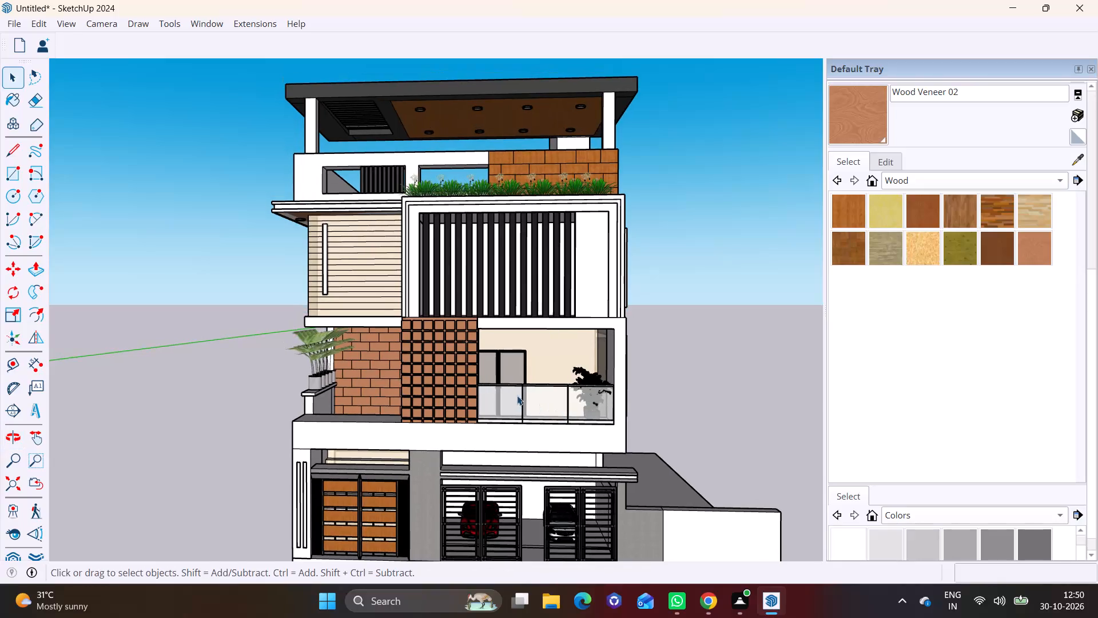
Paint the white wall panel beside the upper-floor black louvers, including its narrow edge next to them, with Wood Veneer 02.
{"action": "middle_click_drag", "start_coordinate": [572, 367], "coordinate": [663, 381]}
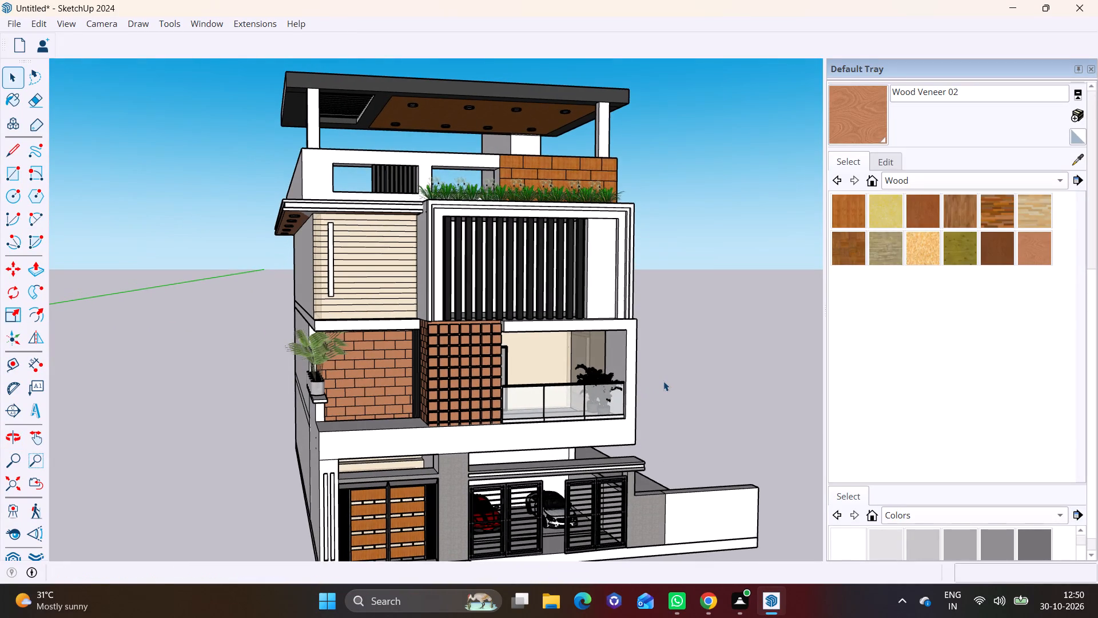
{"action": "left_click", "coordinate": [1027, 247]}
{"action": "left_click", "coordinate": [608, 270]}
{"action": "key", "text": "space"}
{"action": "left_click", "coordinate": [663, 304]}
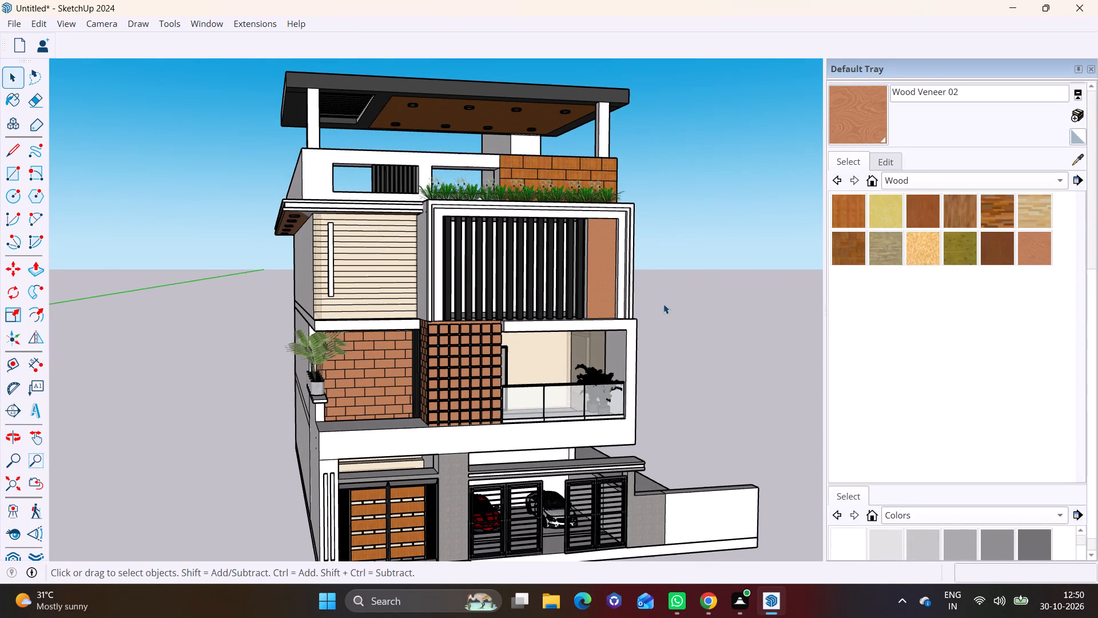
{"action": "scroll", "coordinate": [587, 280], "scroll_direction": "up", "scroll_amount": 4}
{"action": "middle_click_drag", "start_coordinate": [594, 267], "coordinate": [716, 271]}
{"action": "left_click", "coordinate": [1028, 250]}
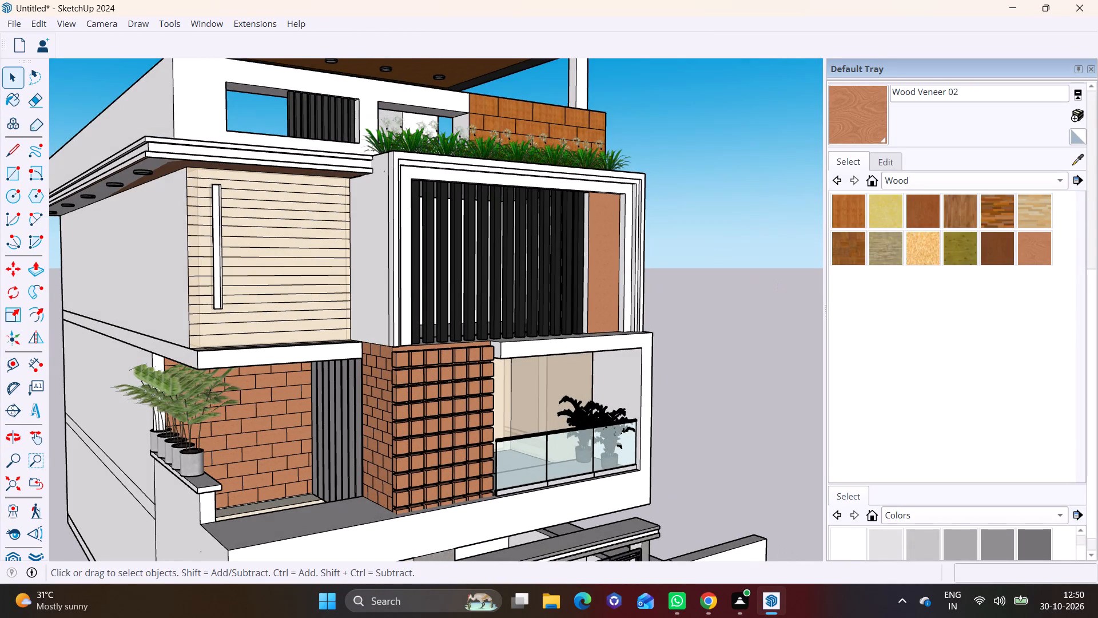
{"action": "scroll", "coordinate": [666, 272], "scroll_direction": "up", "scroll_amount": 3}
{"action": "left_click", "coordinate": [548, 235]}
Examine the whole house exterior from the front and at an angle to review the cladding, louvers, canopy and ledge finishes.
{"action": "scroll", "coordinate": [608, 277], "scroll_direction": "down", "scroll_amount": 2}
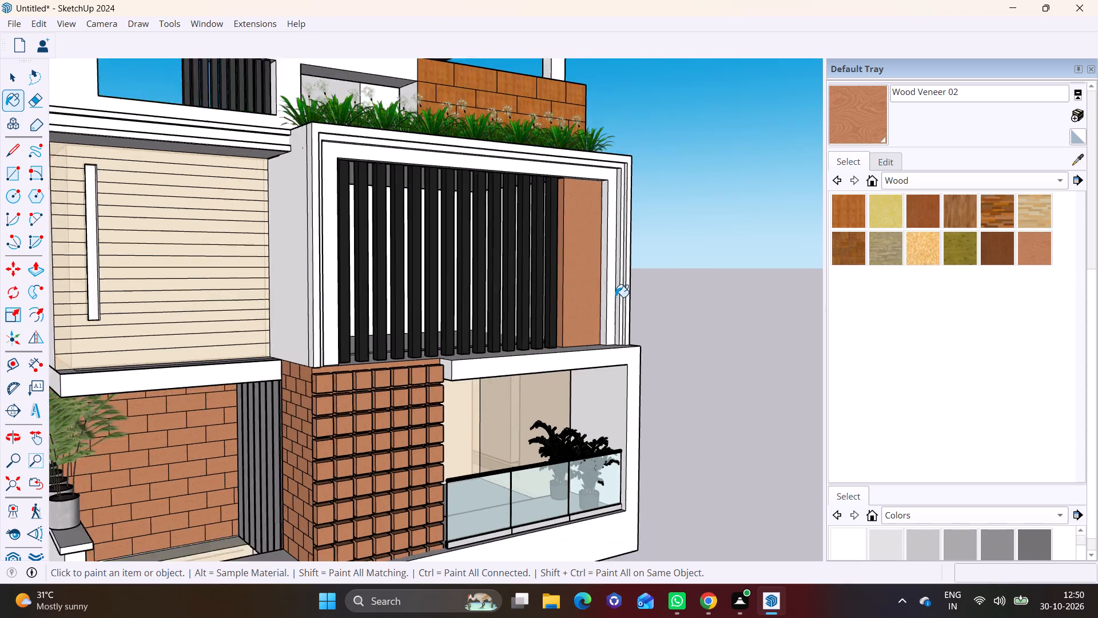
{"action": "scroll", "coordinate": [615, 297], "scroll_direction": "down", "scroll_amount": 4}
{"action": "middle_click_drag", "start_coordinate": [583, 312], "coordinate": [499, 350]}
{"action": "scroll", "coordinate": [500, 347], "scroll_direction": "down", "scroll_amount": 7}
{"action": "middle_click_drag", "start_coordinate": [483, 376], "coordinate": [402, 329]}
{"action": "middle_click_drag", "start_coordinate": [438, 354], "coordinate": [461, 355]}
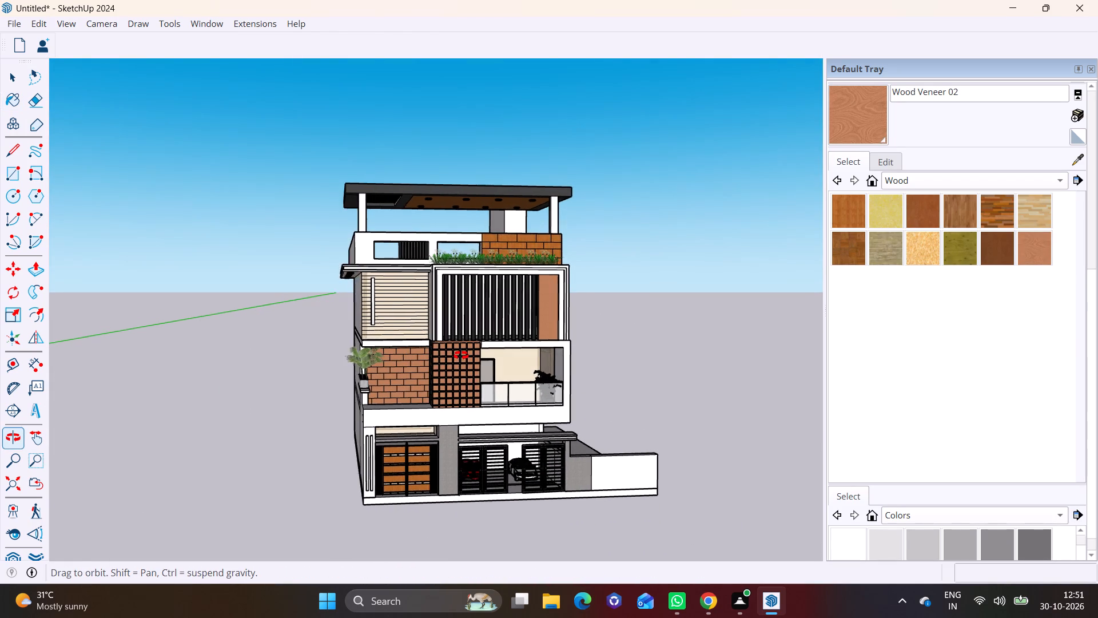
{"action": "middle_click_drag", "start_coordinate": [461, 355], "coordinate": [467, 320]}
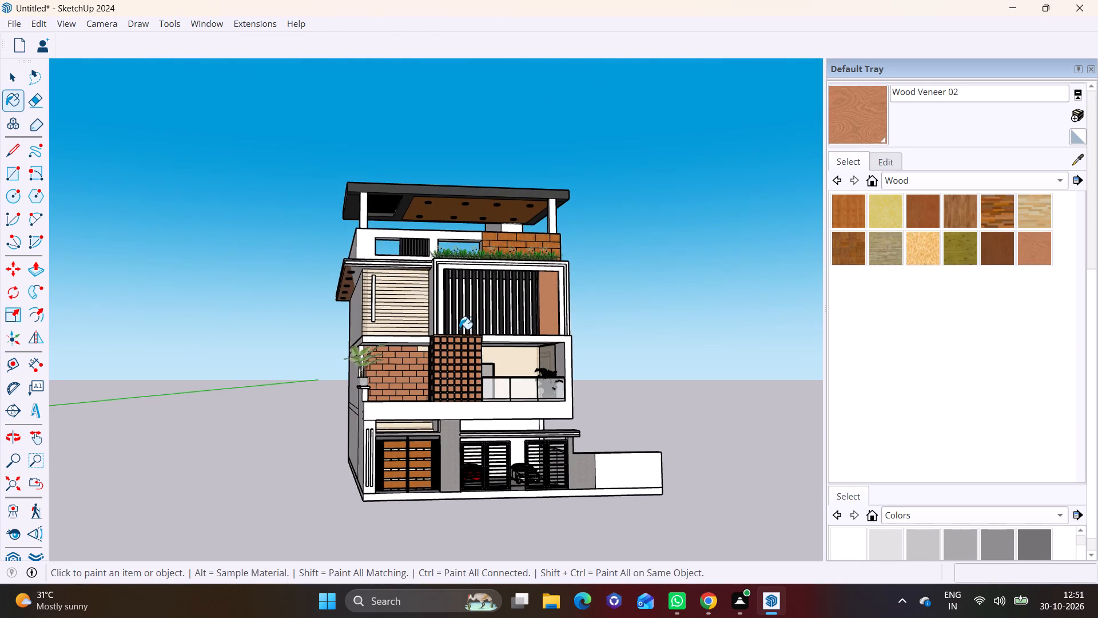
{"action": "scroll", "coordinate": [459, 343], "scroll_direction": "up", "scroll_amount": 1}
{"action": "middle_click_drag", "start_coordinate": [449, 355], "coordinate": [416, 343]}
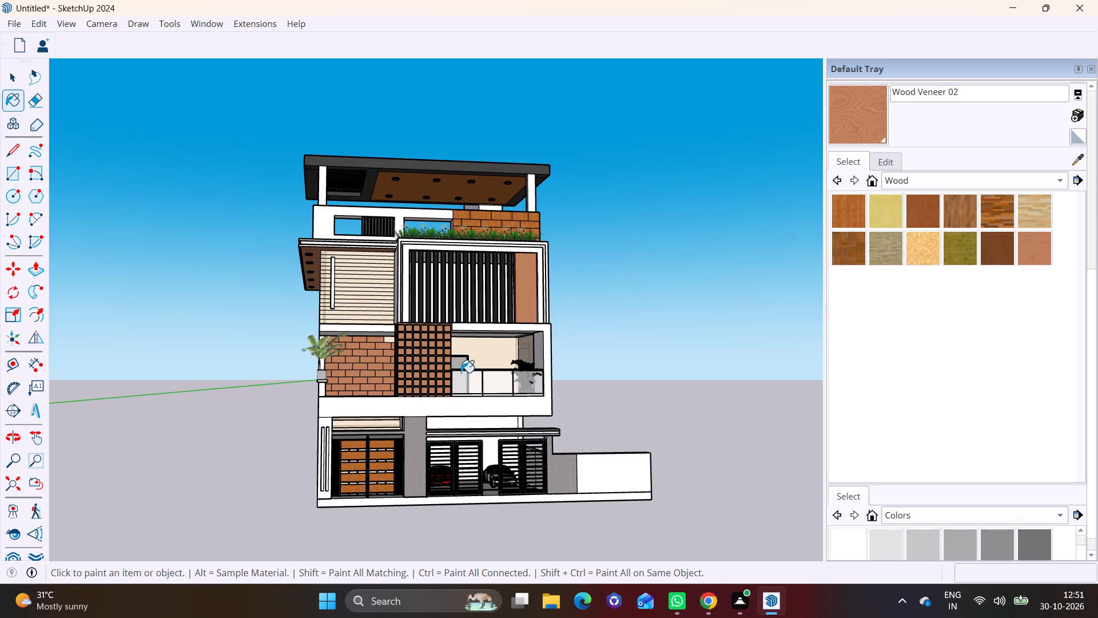
{"action": "middle_click_drag", "start_coordinate": [461, 373], "coordinate": [544, 375]}
{"action": "scroll", "coordinate": [490, 366], "scroll_direction": "down", "scroll_amount": 1}
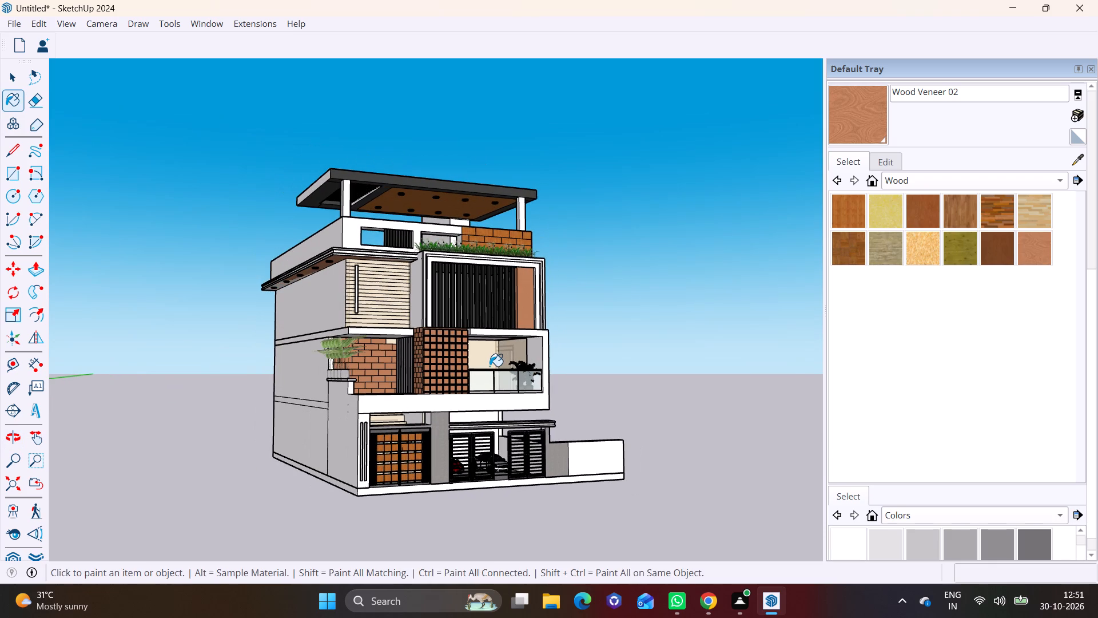
{"action": "middle_click_drag", "start_coordinate": [449, 377], "coordinate": [440, 380]}
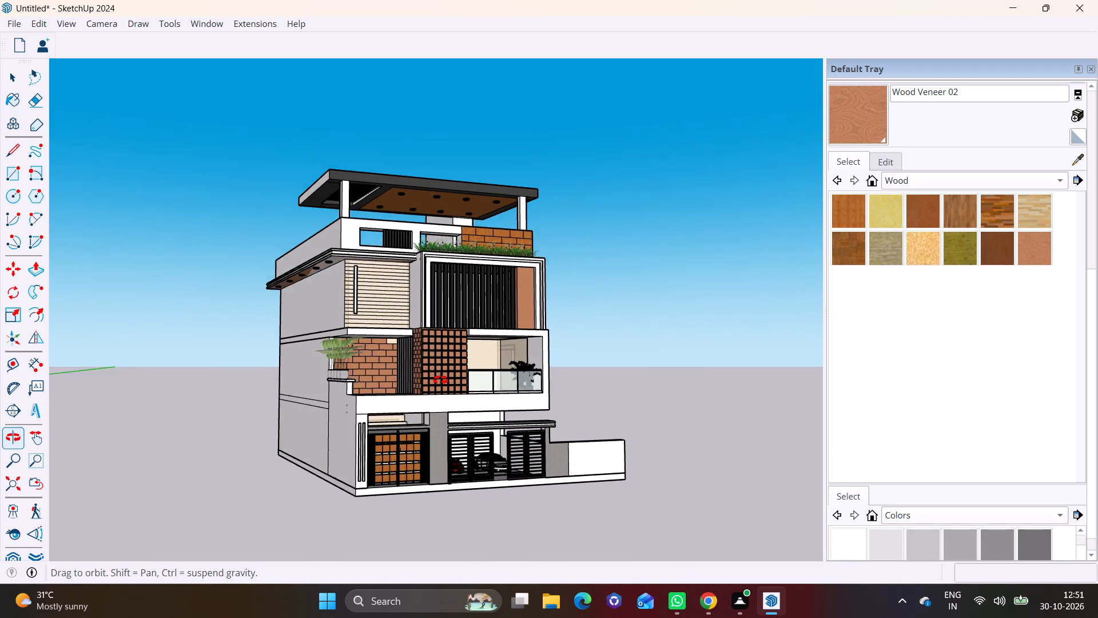
{"action": "middle_click_drag", "start_coordinate": [440, 380], "coordinate": [316, 385]}
{"action": "scroll", "coordinate": [388, 382], "scroll_direction": "up", "scroll_amount": 1}
{"action": "middle_click_drag", "start_coordinate": [391, 383], "coordinate": [375, 399]}
{"action": "scroll", "coordinate": [377, 412], "scroll_direction": "up", "scroll_amount": 1}
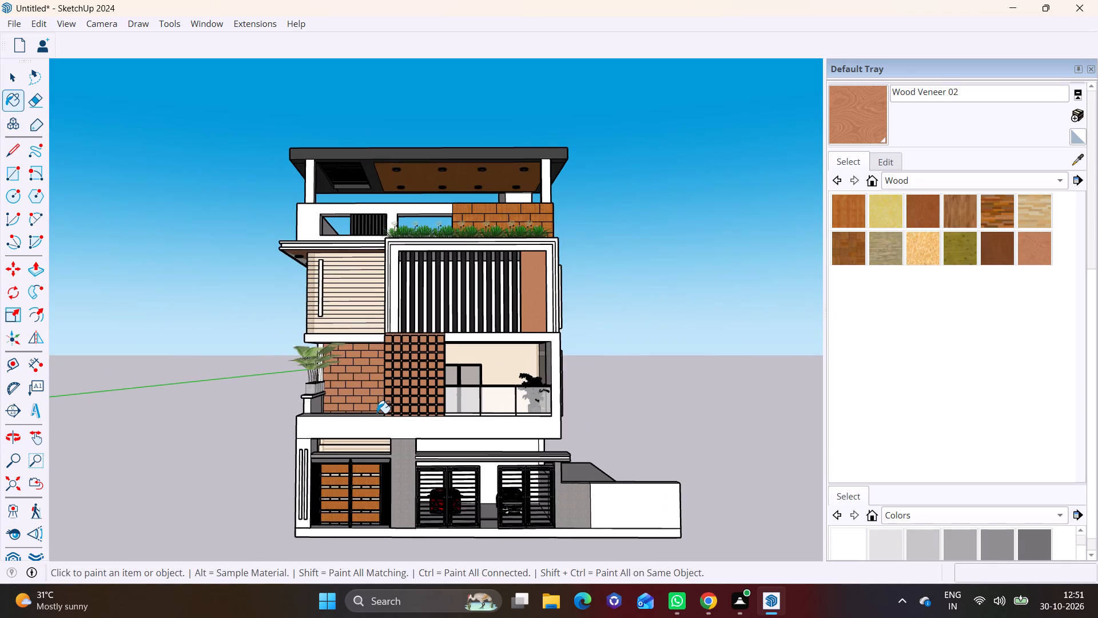
{"action": "middle_click_drag", "start_coordinate": [377, 417], "coordinate": [382, 424], "text": "shift"}
{"action": "middle_click", "coordinate": [397, 407]}
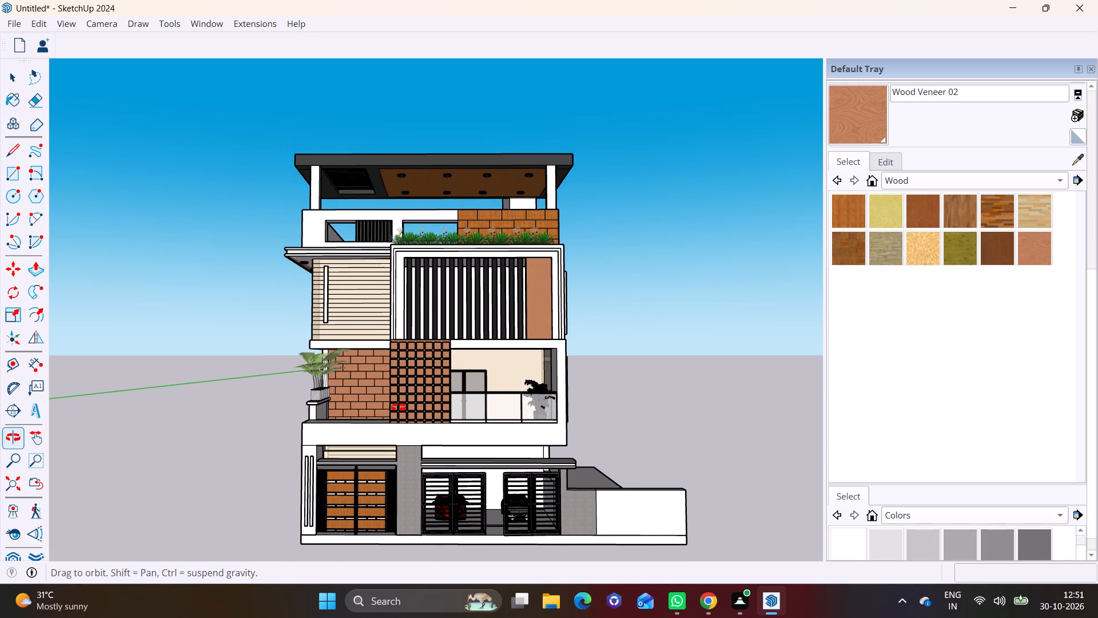
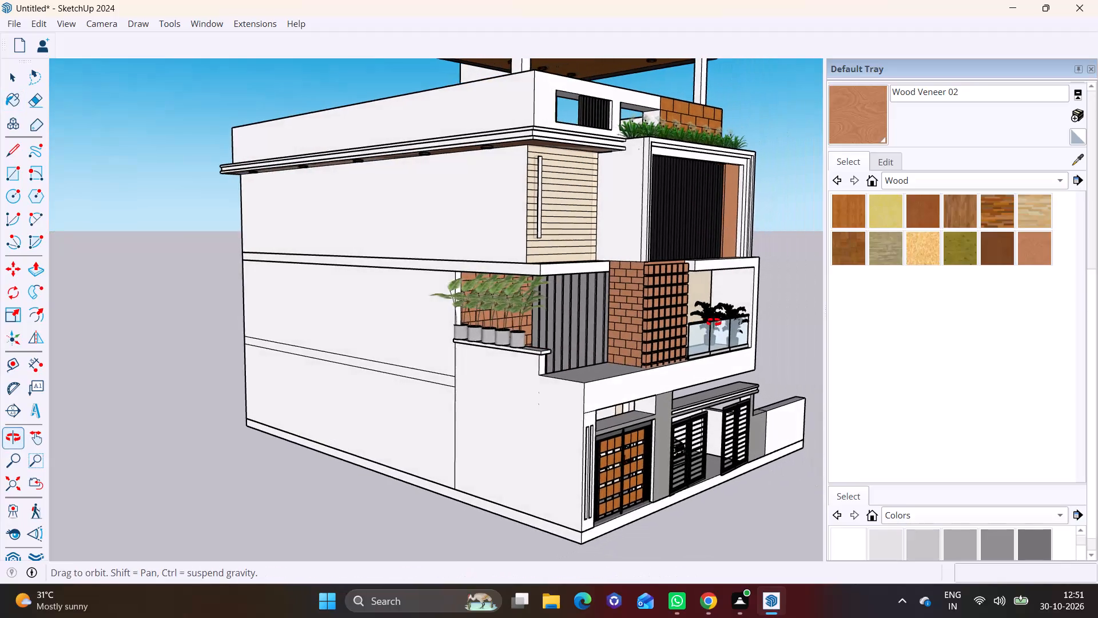
Draw two upright window rectangles on the blank upper-floor side wall, the one nearer the front about 3' 5" by 4' 9".
{"action": "middle_click_drag", "start_coordinate": [711, 324], "coordinate": [742, 328]}
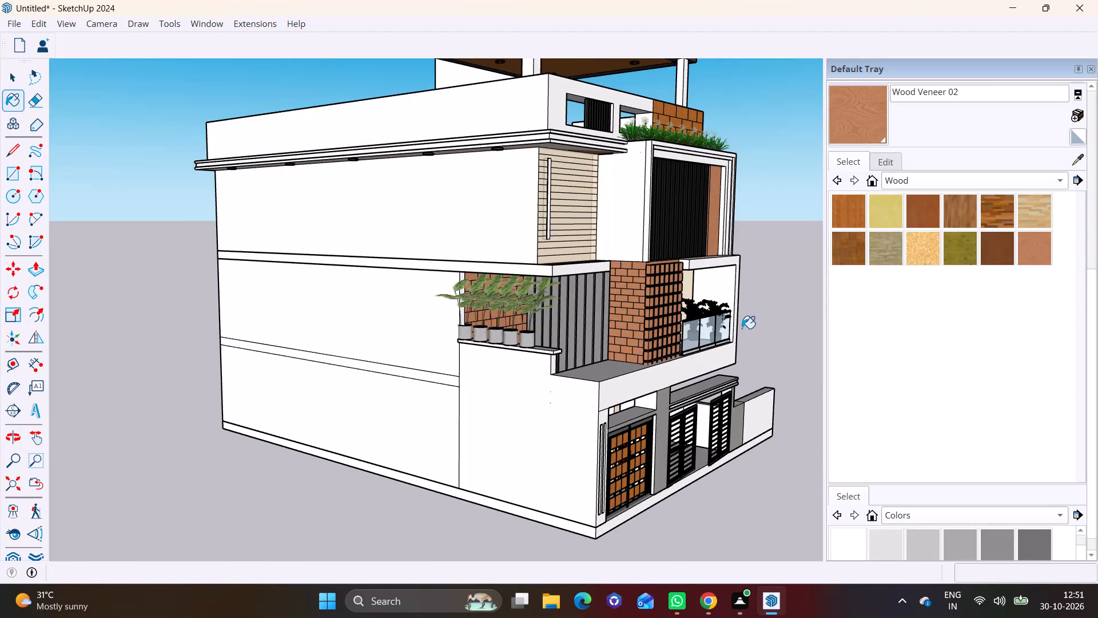
{"action": "scroll", "coordinate": [580, 331], "scroll_direction": "up", "scroll_amount": 2}
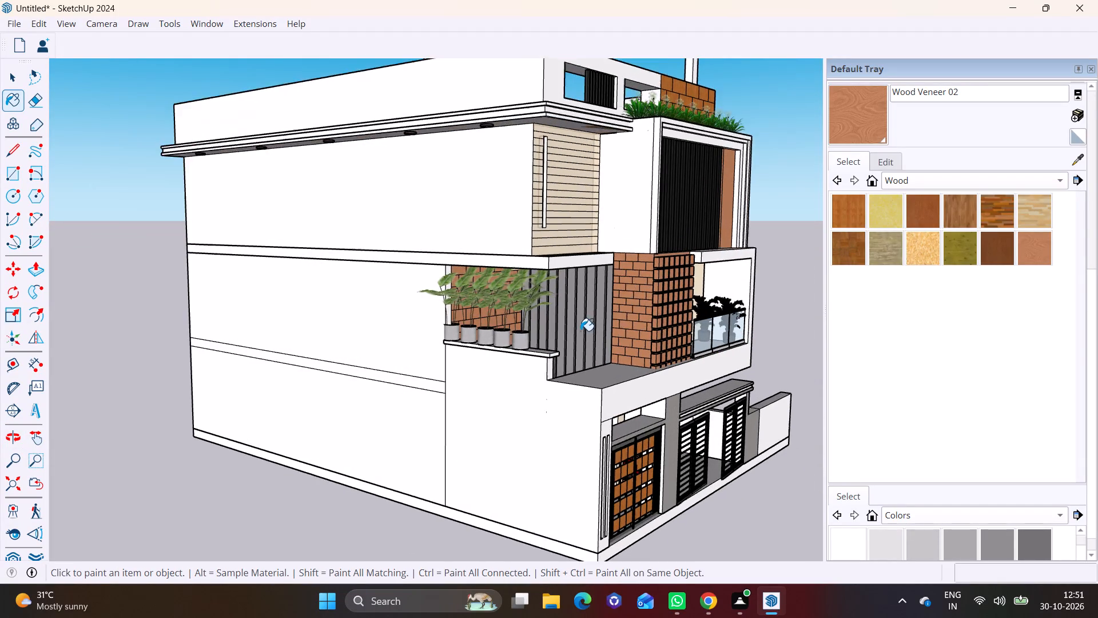
{"action": "scroll", "coordinate": [580, 331], "scroll_direction": "up", "scroll_amount": 1}
{"action": "left_click", "coordinate": [13, 172]}
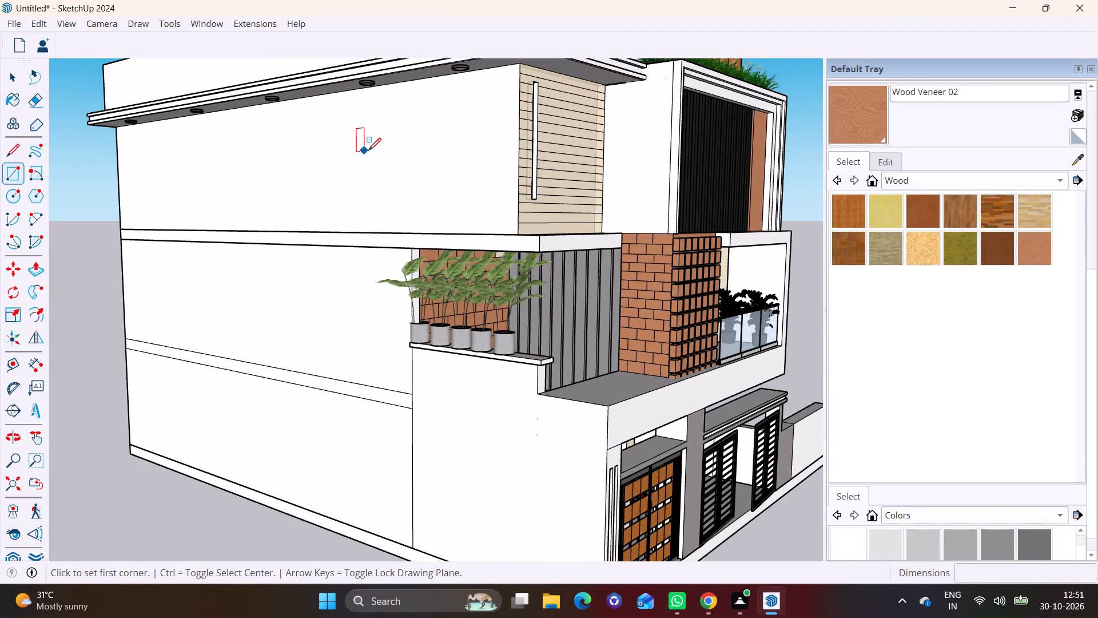
{"action": "left_click", "coordinate": [374, 124]}
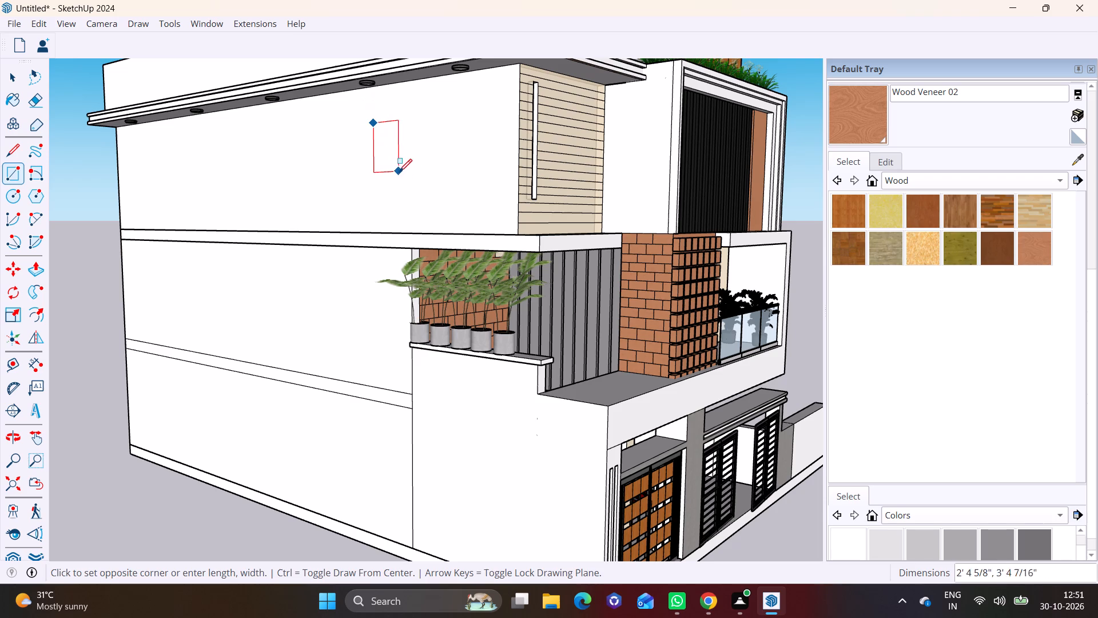
{"action": "left_click", "coordinate": [410, 192]}
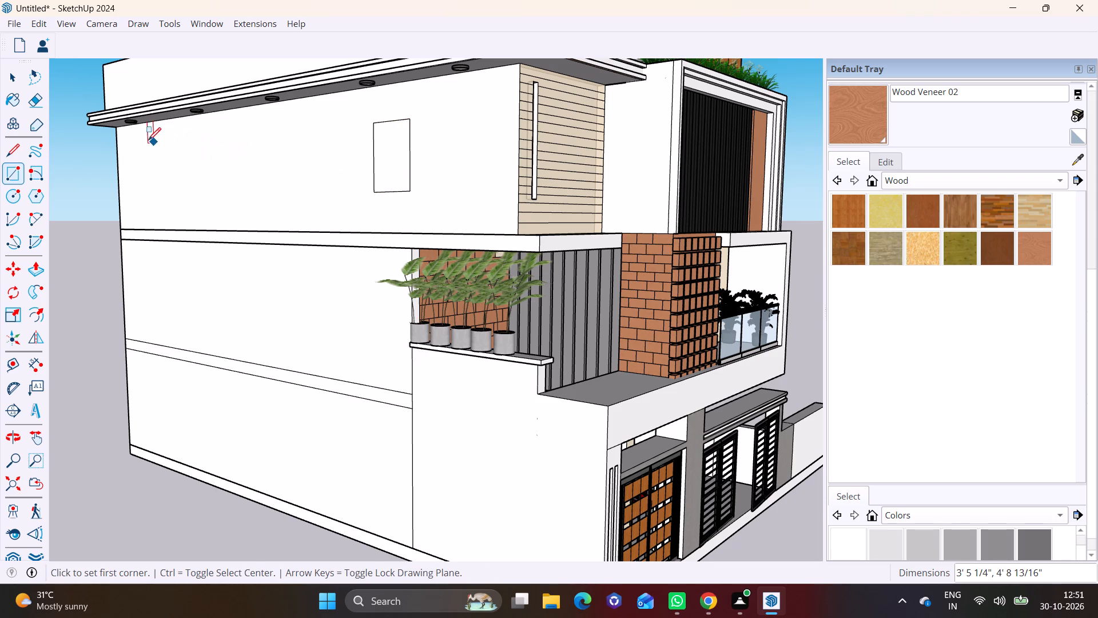
{"action": "left_click", "coordinate": [168, 146]}
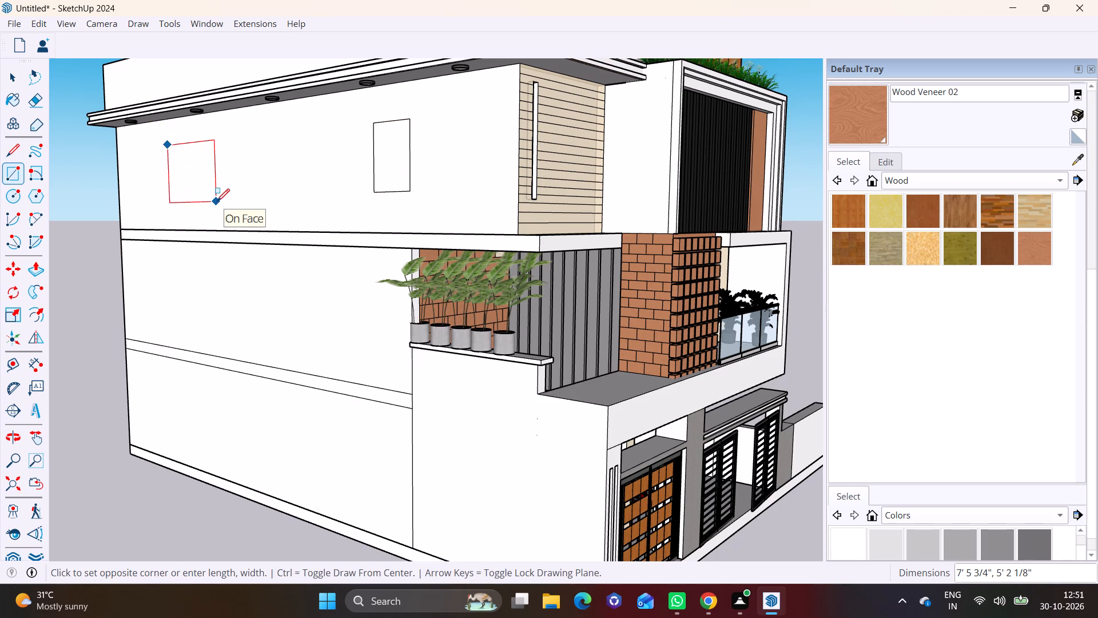
{"action": "left_click", "coordinate": [212, 209]}
Paint the underside of the slab projecting over the potted plants with Wood Veneer 02.
{"action": "scroll", "coordinate": [267, 306], "scroll_direction": "down", "scroll_amount": 2}
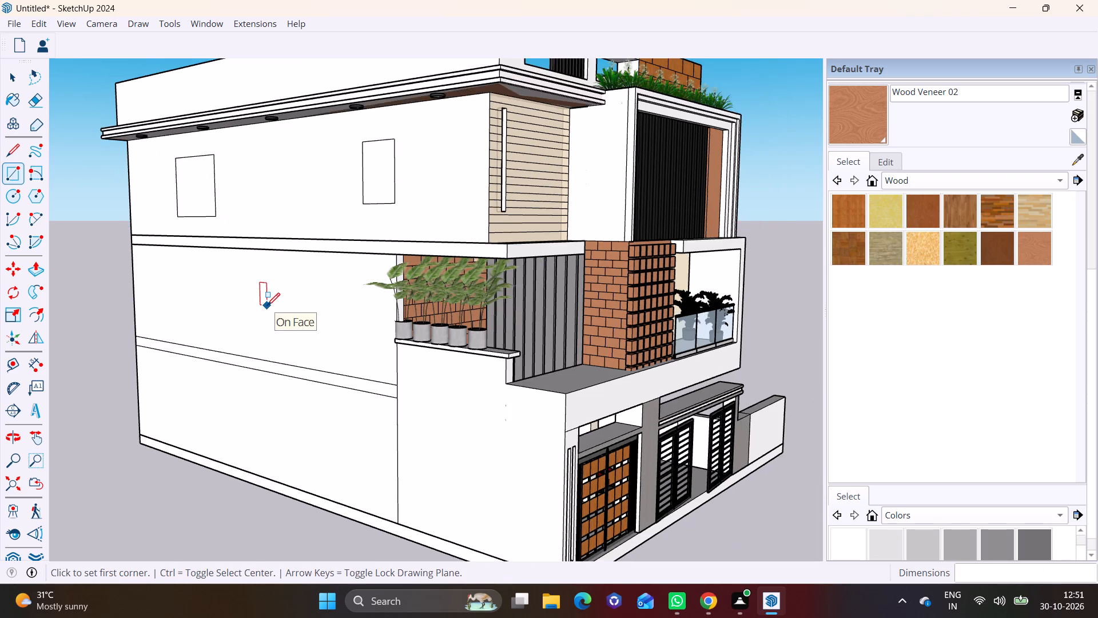
{"action": "scroll", "coordinate": [267, 306], "scroll_direction": "down", "scroll_amount": 1}
{"action": "middle_click_drag", "start_coordinate": [393, 302], "coordinate": [297, 220]}
{"action": "scroll", "coordinate": [377, 229], "scroll_direction": "up", "scroll_amount": 2}
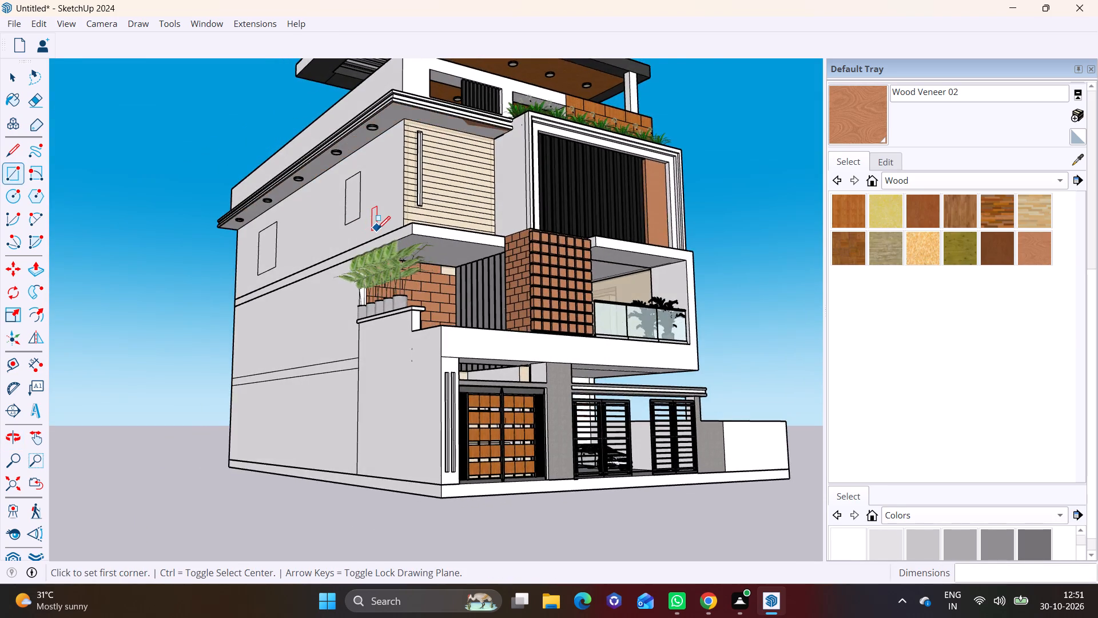
{"action": "scroll", "coordinate": [377, 229], "scroll_direction": "up", "scroll_amount": 2}
{"action": "middle_click_drag", "start_coordinate": [345, 205], "coordinate": [308, 146]}
{"action": "key", "text": "space"}
{"action": "left_click", "coordinate": [472, 230]}
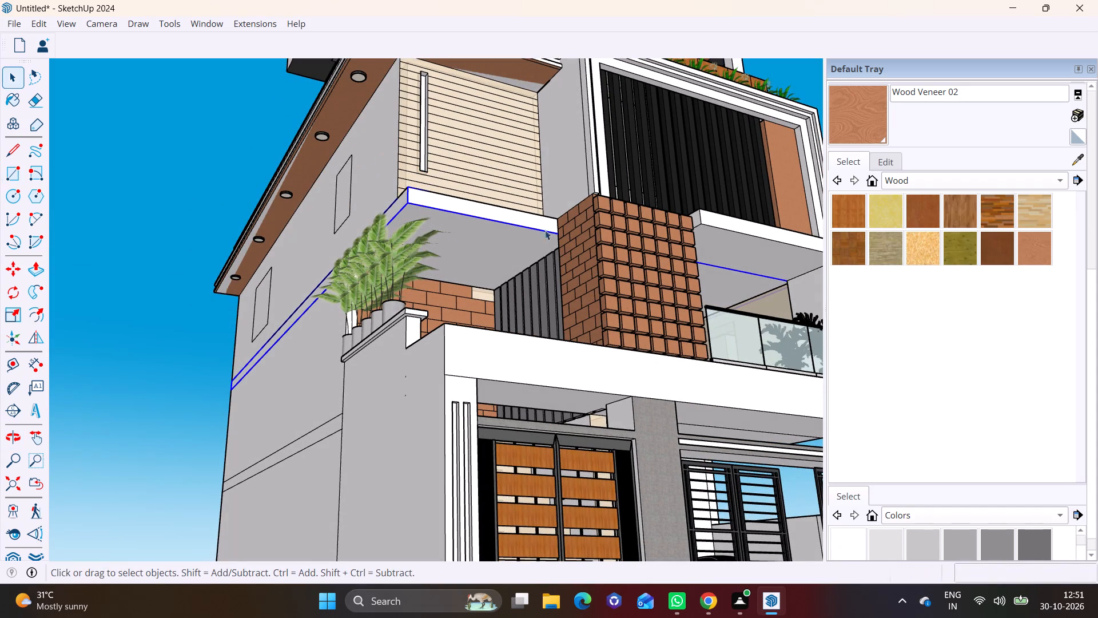
{"action": "triple_click", "coordinate": [493, 252]}
{"action": "left_click", "coordinate": [484, 248]}
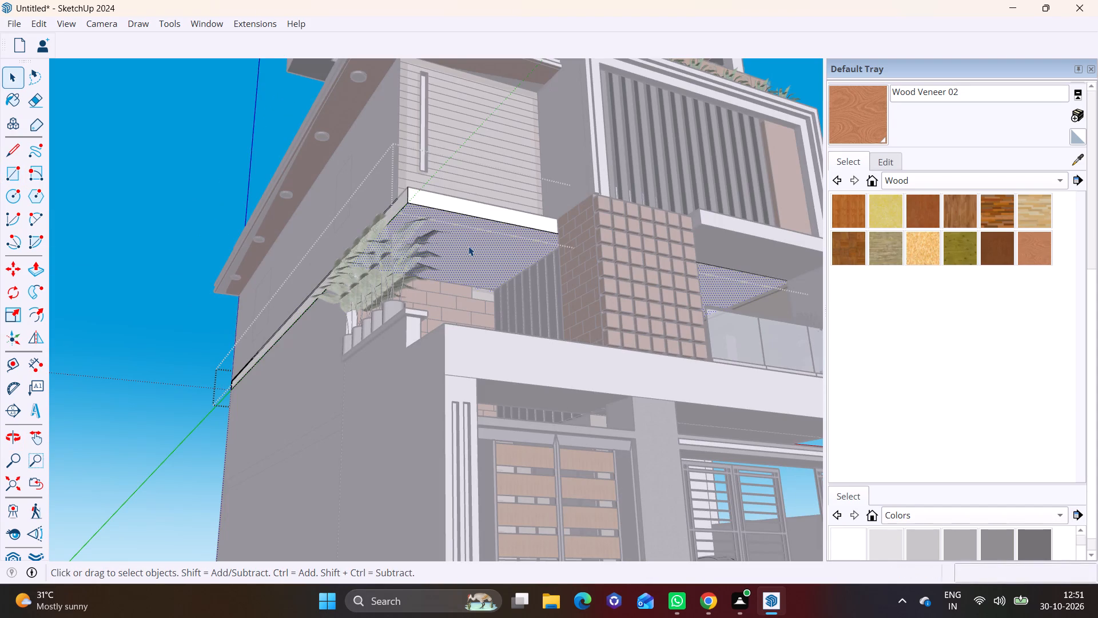
{"action": "left_click", "coordinate": [1043, 257]}
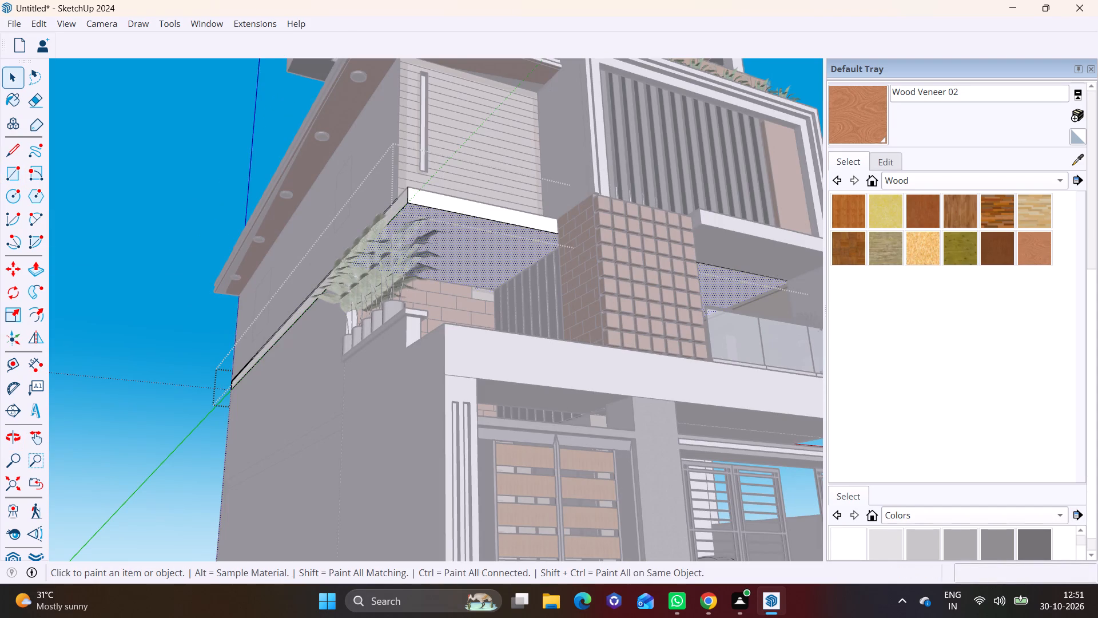
{"action": "left_click", "coordinate": [463, 256]}
{"action": "key", "text": "space"}
{"action": "left_click", "coordinate": [196, 177]}
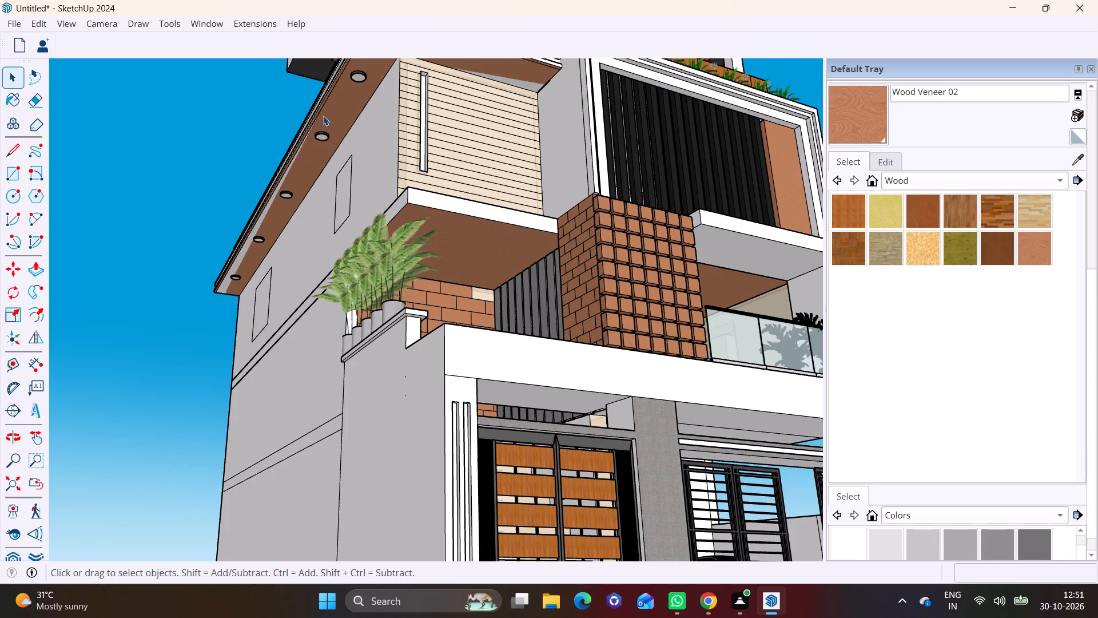
Copy a round ceiling light from the side ledge onto the slab underside above the plants, near the dark slats, and adjust its height there.
{"action": "left_click", "coordinate": [356, 85]}
{"action": "left_click", "coordinate": [361, 80]}
{"action": "key", "text": "m"}
{"action": "left_click", "coordinate": [361, 80]}
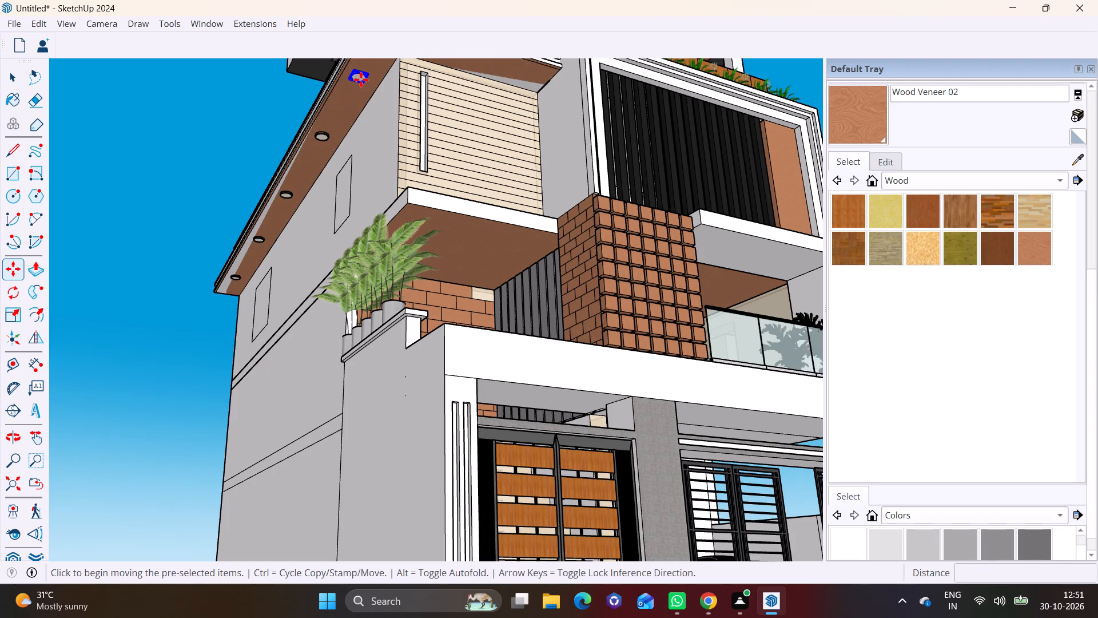
{"action": "middle_click_drag", "start_coordinate": [456, 247], "coordinate": [412, 235]}
{"action": "scroll", "coordinate": [412, 235], "scroll_direction": "up", "scroll_amount": 5}
{"action": "middle_click_drag", "start_coordinate": [437, 241], "coordinate": [424, 235]}
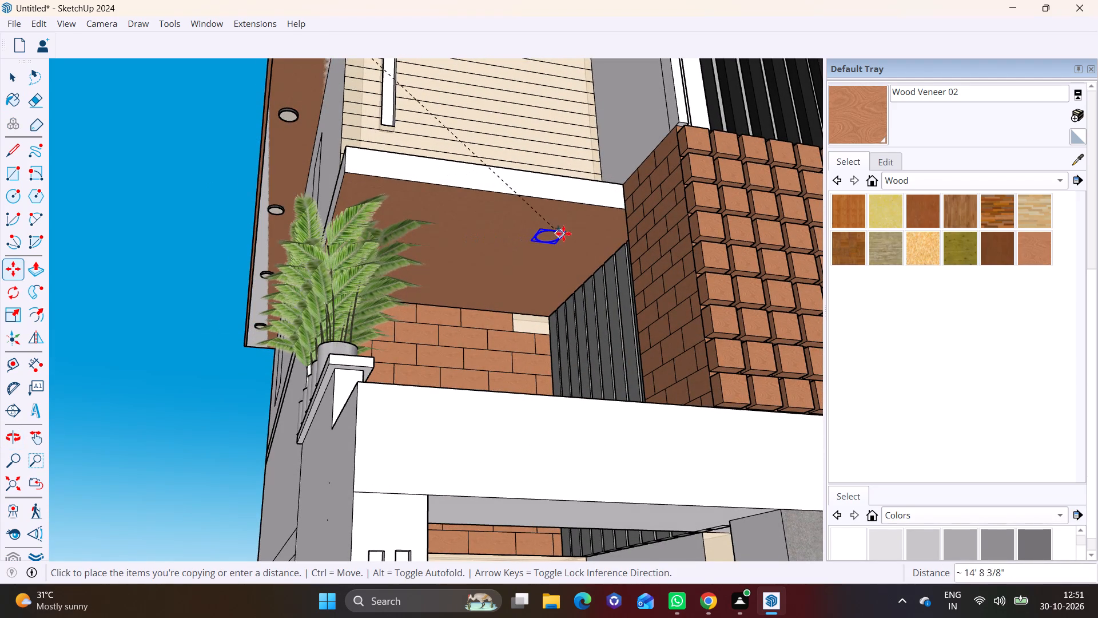
{"action": "left_click", "coordinate": [576, 234]}
{"action": "middle_click_drag", "start_coordinate": [550, 255], "coordinate": [544, 377]}
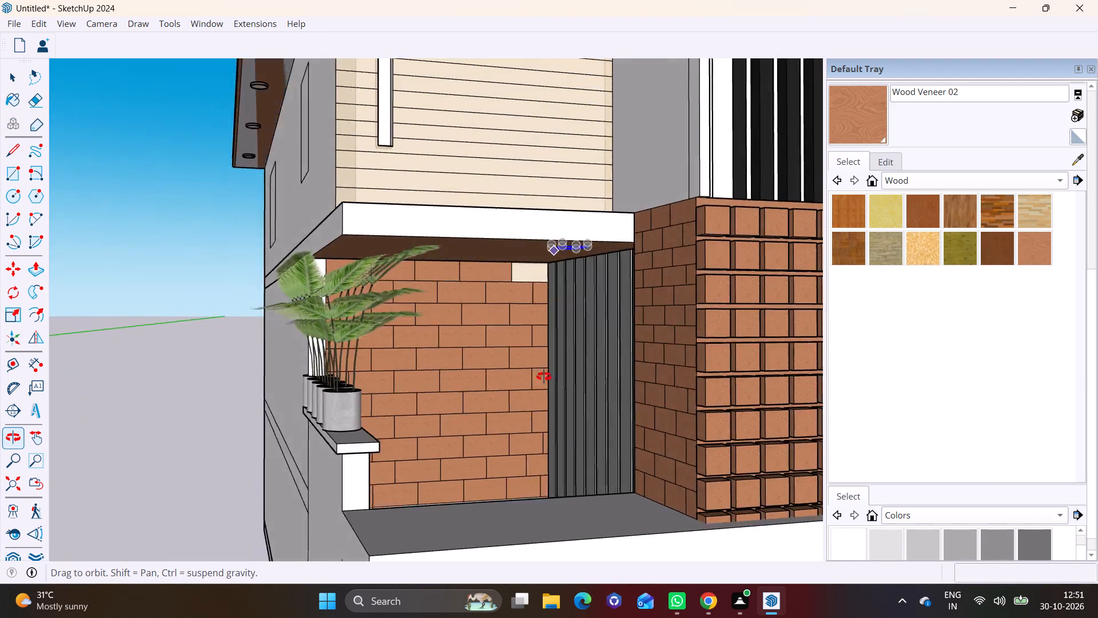
{"action": "middle_click_drag", "start_coordinate": [544, 377], "coordinate": [558, 288]}
{"action": "left_click", "coordinate": [581, 239]}
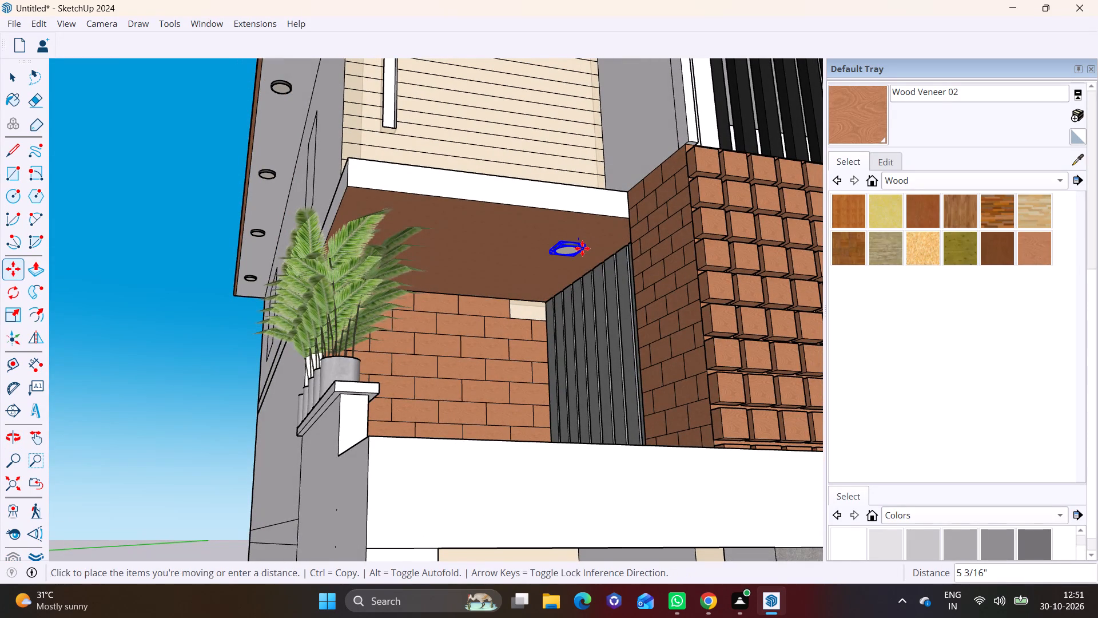
{"action": "left_click", "coordinate": [582, 248]}
Copy that ceiling light along the slab underside to the end above the potted plants.
{"action": "middle_click_drag", "start_coordinate": [590, 251], "coordinate": [516, 216]}
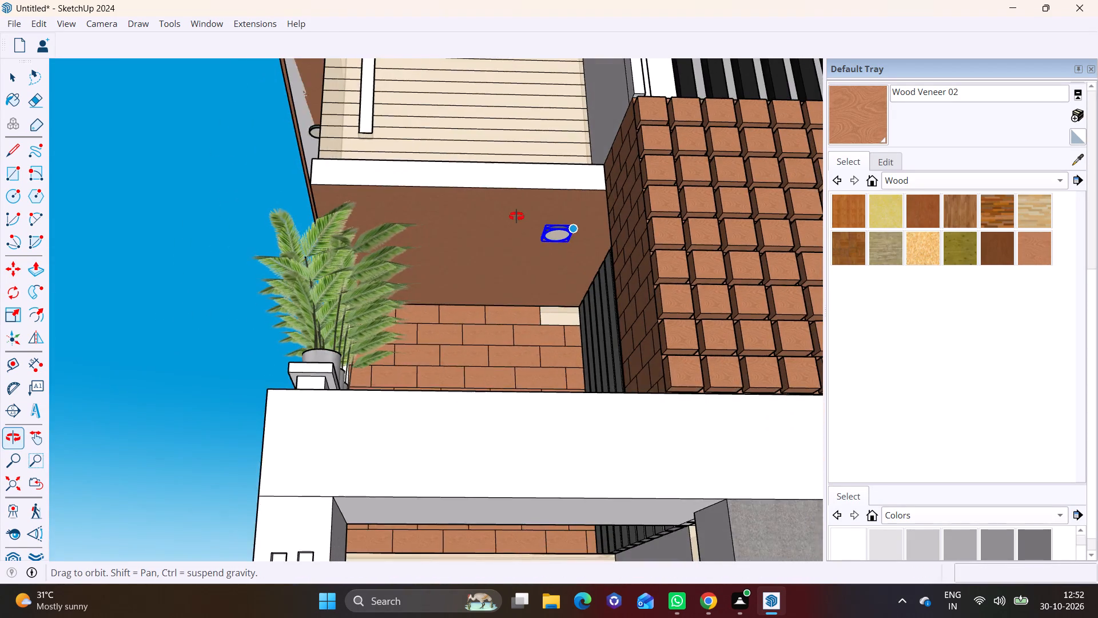
{"action": "middle_click_drag", "start_coordinate": [516, 216], "coordinate": [515, 197]}
{"action": "scroll", "coordinate": [546, 223], "scroll_direction": "up", "scroll_amount": 8}
{"action": "left_click", "coordinate": [599, 243]}
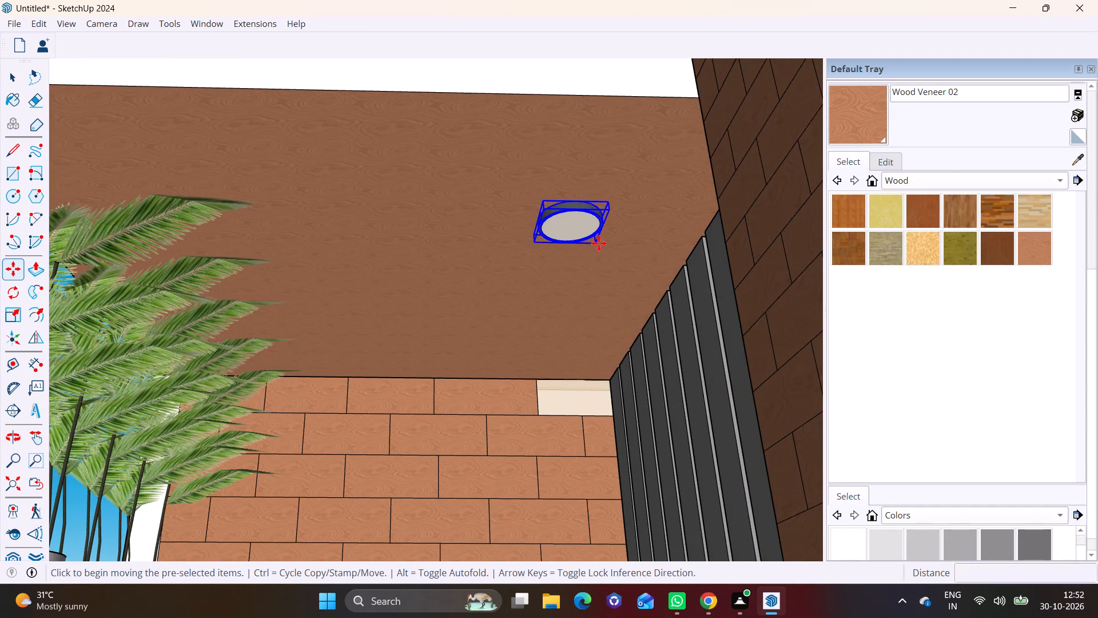
{"action": "key", "text": "m"}
{"action": "left_click", "coordinate": [599, 243], "text": "ctrl"}
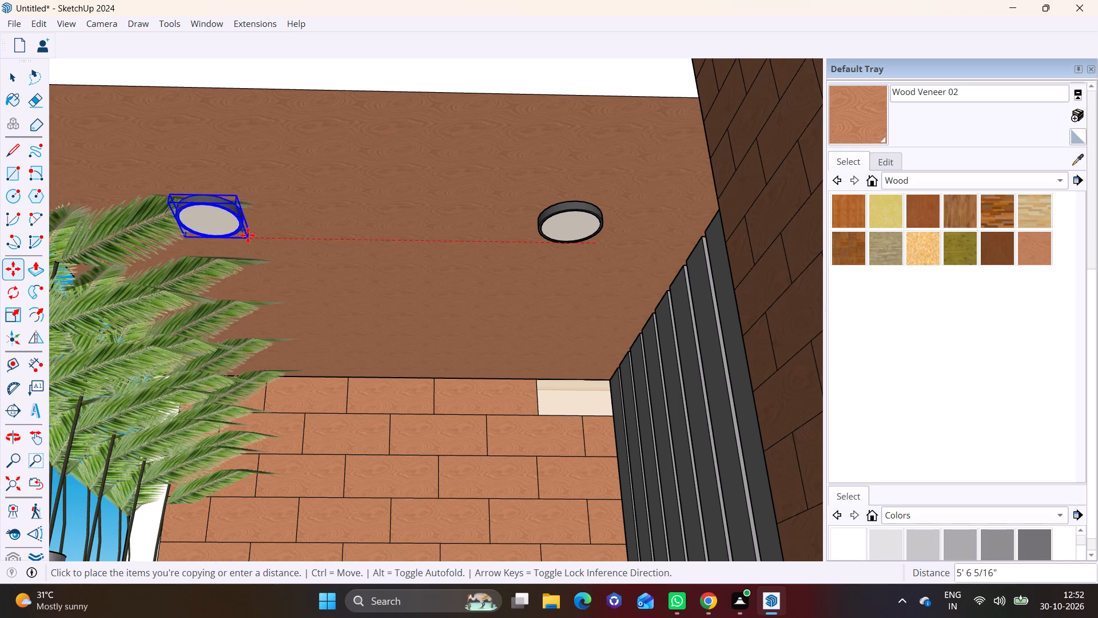
{"action": "middle_click_drag", "start_coordinate": [197, 211], "coordinate": [558, 284]}
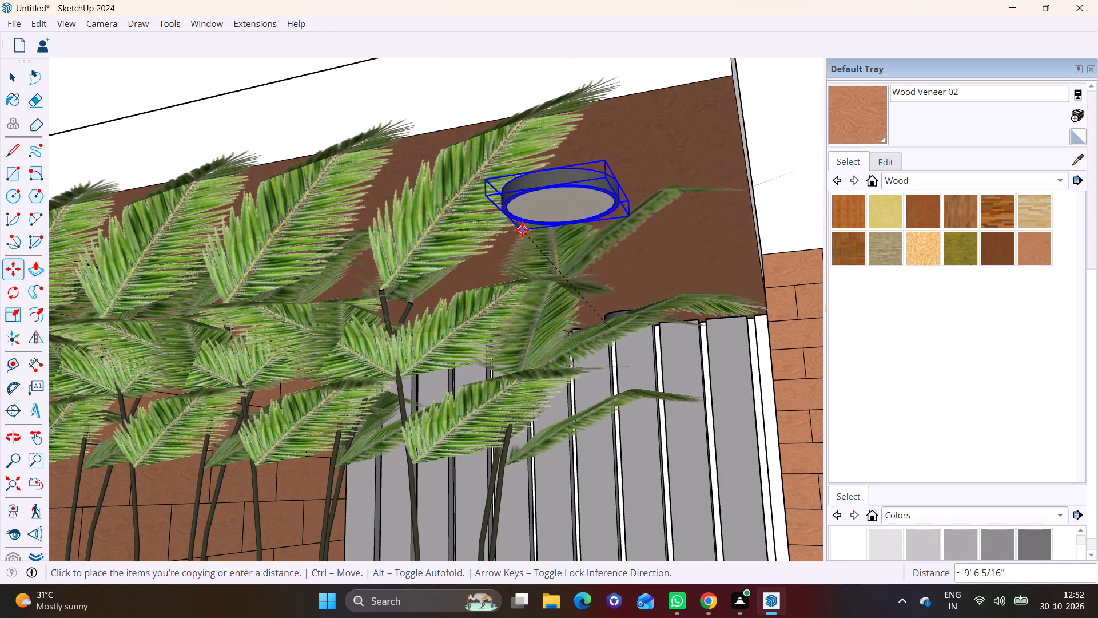
{"action": "left_click", "coordinate": [521, 243]}
Copy both ceiling lights about 3' 6" along the green axis towards the brick wall to form a second row.
{"action": "middle_click_drag", "start_coordinate": [598, 270], "coordinate": [257, 249]}
{"action": "scroll", "coordinate": [541, 249], "scroll_direction": "down", "scroll_amount": 4}
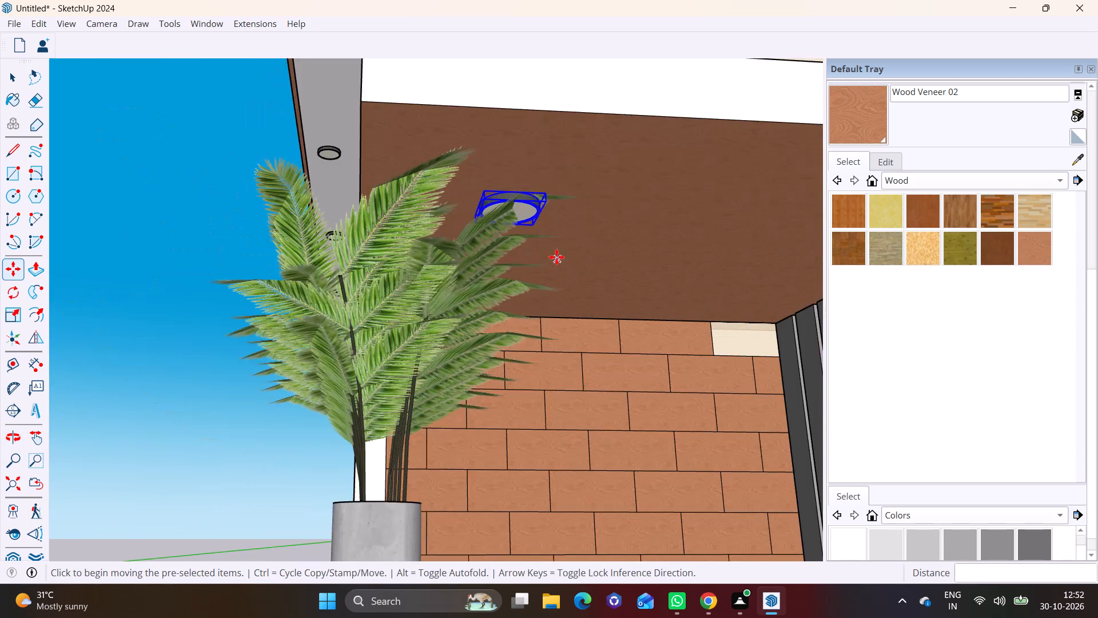
{"action": "scroll", "coordinate": [556, 257], "scroll_direction": "down", "scroll_amount": 2}
{"action": "middle_click_drag", "start_coordinate": [608, 314], "coordinate": [360, 327]}
{"action": "middle_click_drag", "start_coordinate": [404, 305], "coordinate": [432, 280]}
{"action": "key", "text": "m"}
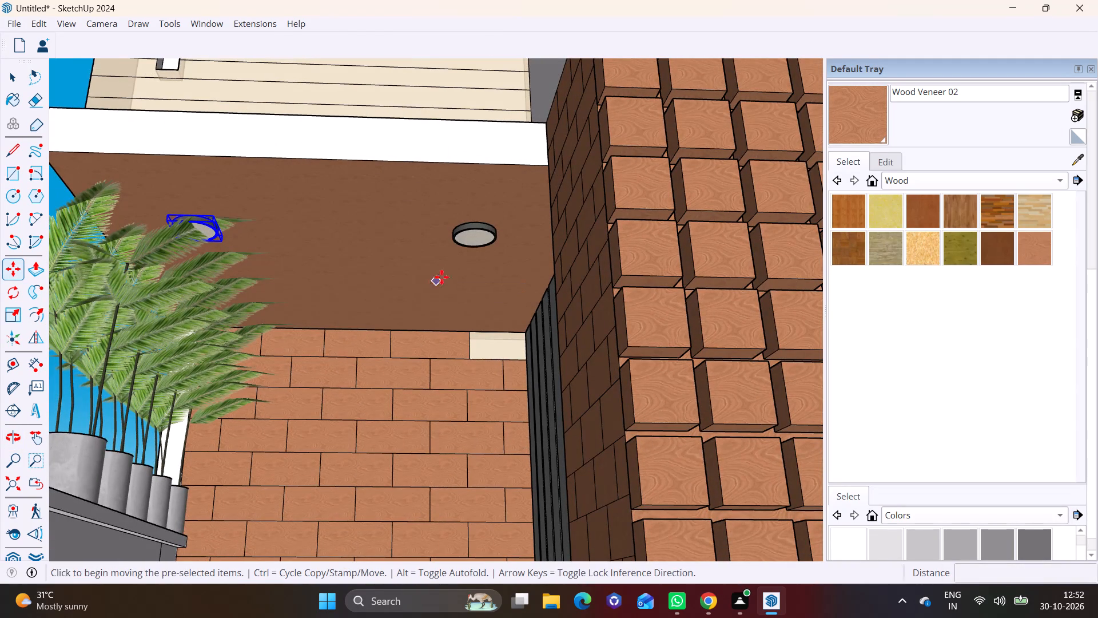
{"action": "key", "text": "space"}
{"action": "left_click", "coordinate": [483, 244]}
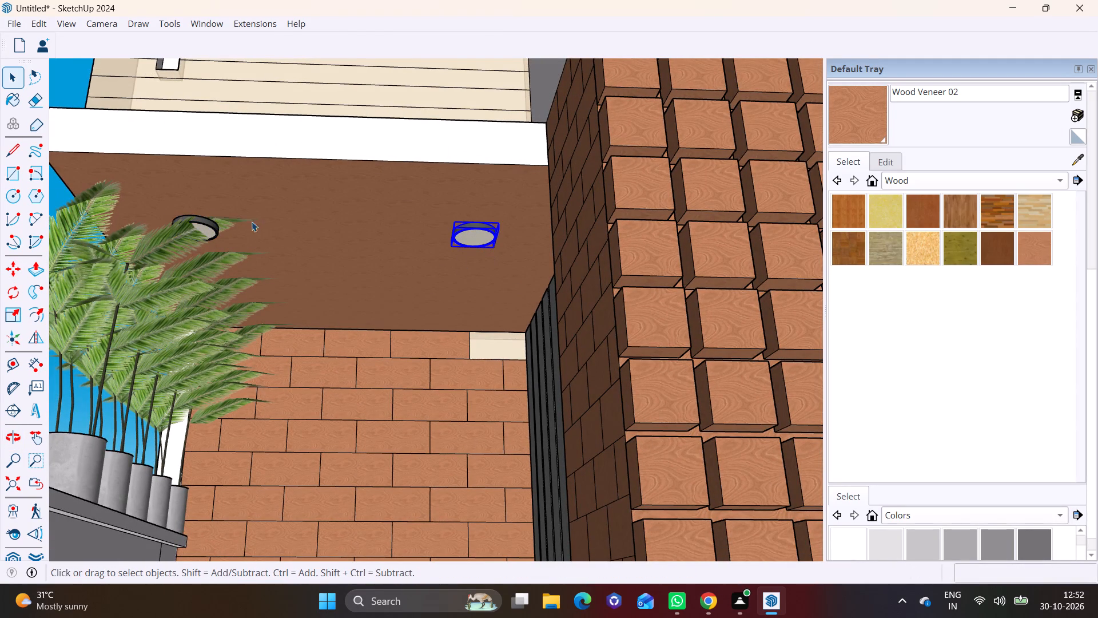
{"action": "left_click", "coordinate": [196, 228], "text": "ctrl"}
{"action": "middle_click_drag", "start_coordinate": [301, 244], "coordinate": [343, 222]}
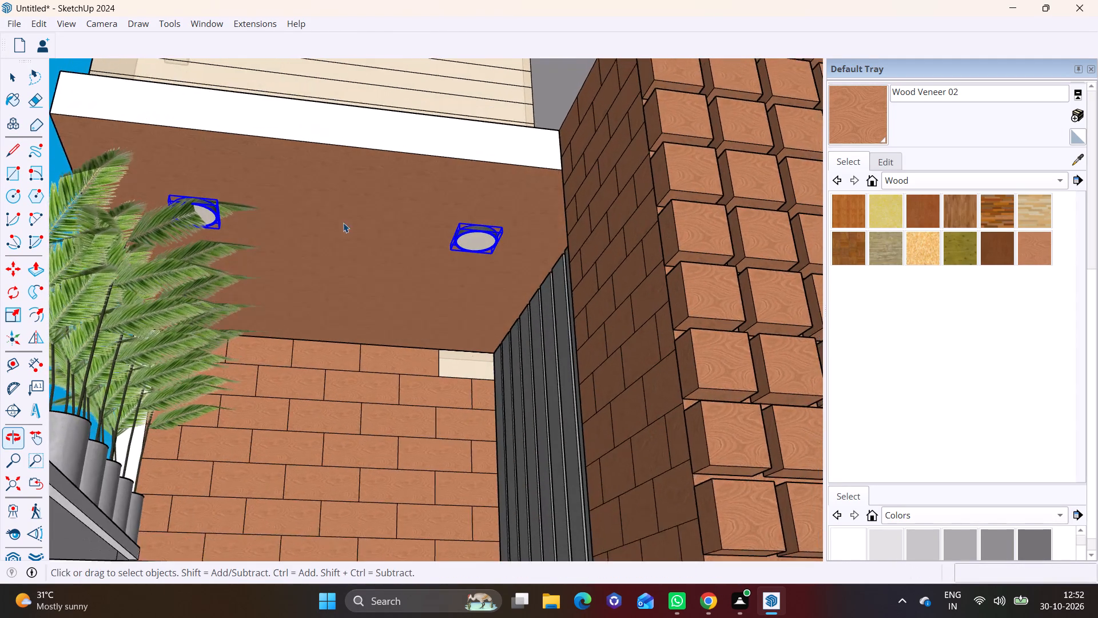
{"action": "scroll", "coordinate": [413, 257], "scroll_direction": "up", "scroll_amount": 1}
{"action": "key", "text": "m"}
{"action": "left_click", "coordinate": [517, 232]}
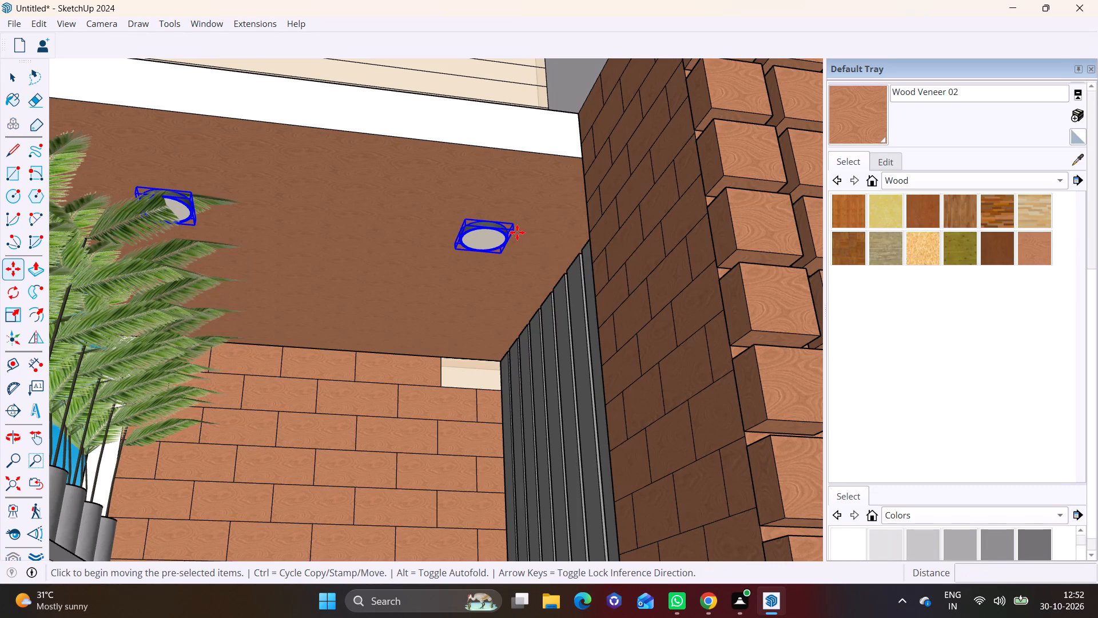
{"action": "left_click", "coordinate": [478, 305]}
Paint the unpainted front strip of the glass-railed balcony's ceiling with Wood Veneer 02.
{"action": "scroll", "coordinate": [488, 319], "scroll_direction": "down", "scroll_amount": 7}
{"action": "middle_click_drag", "start_coordinate": [488, 324], "coordinate": [306, 370], "text": "shift"}
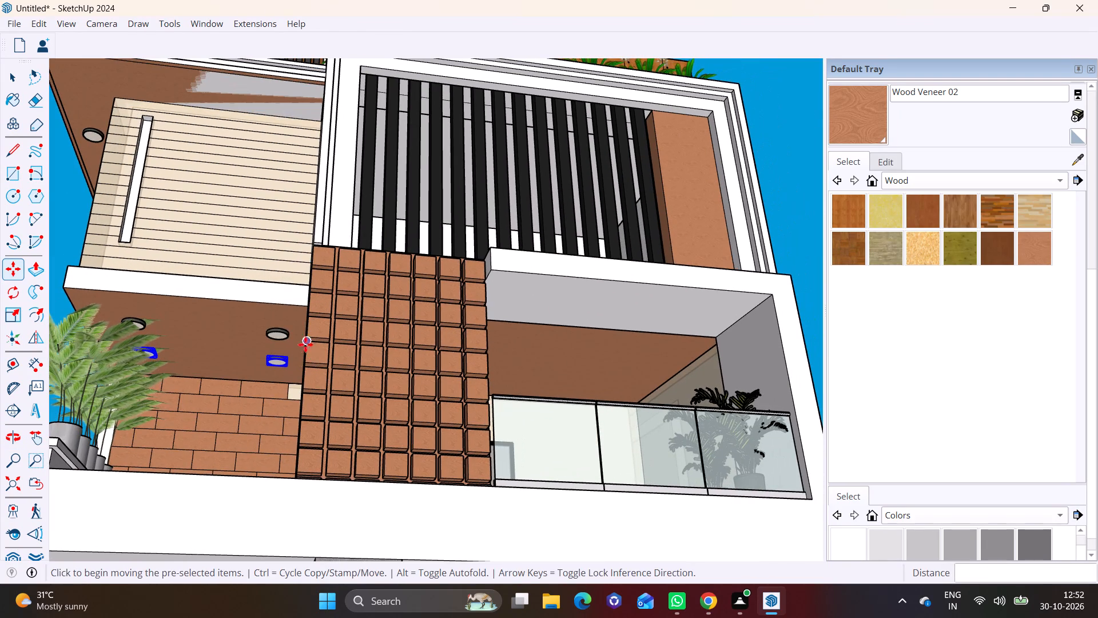
{"action": "key", "text": "space"}
{"action": "left_click", "coordinate": [567, 299]}
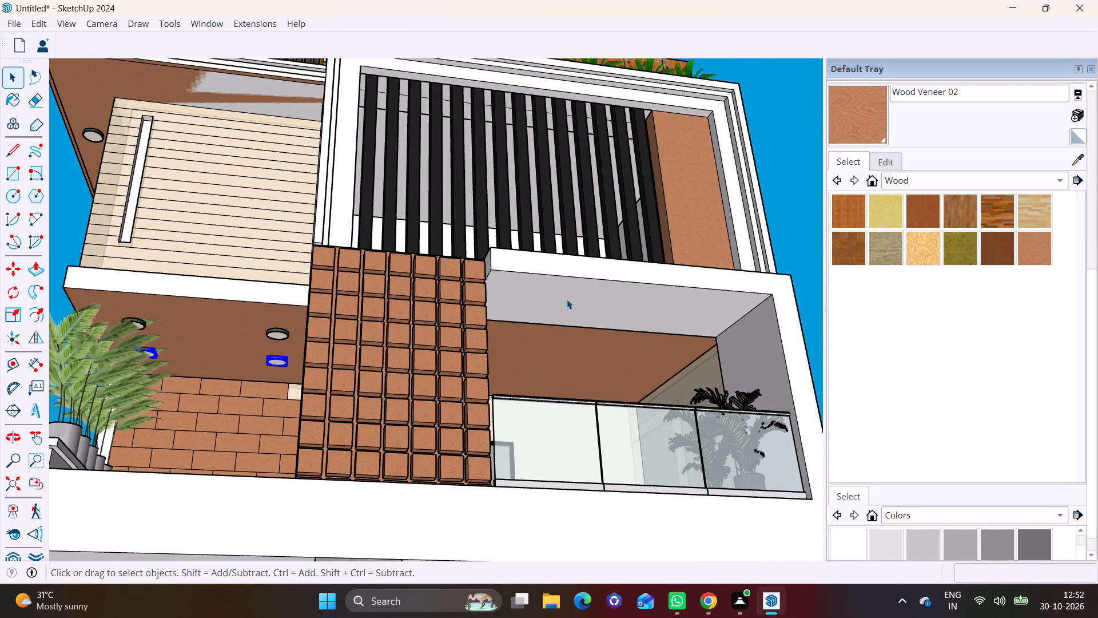
{"action": "left_click", "coordinate": [1018, 249]}
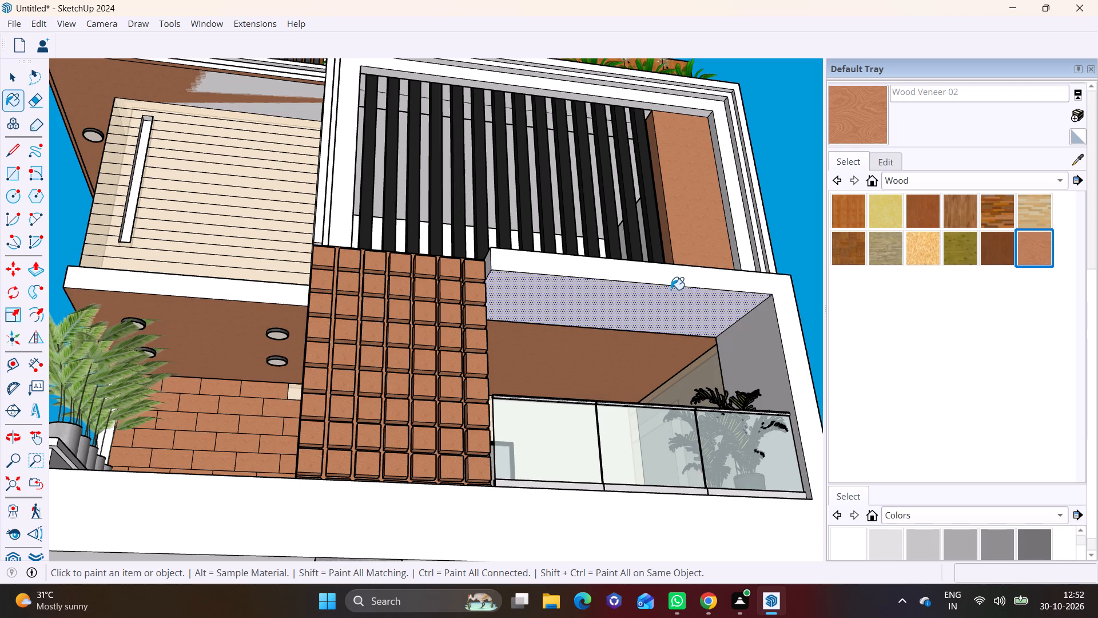
{"action": "left_click", "coordinate": [671, 290]}
Paint the white front face of the balcony frame and its lower band with Color M04.
{"action": "middle_click_drag", "start_coordinate": [646, 322], "coordinate": [356, 369]}
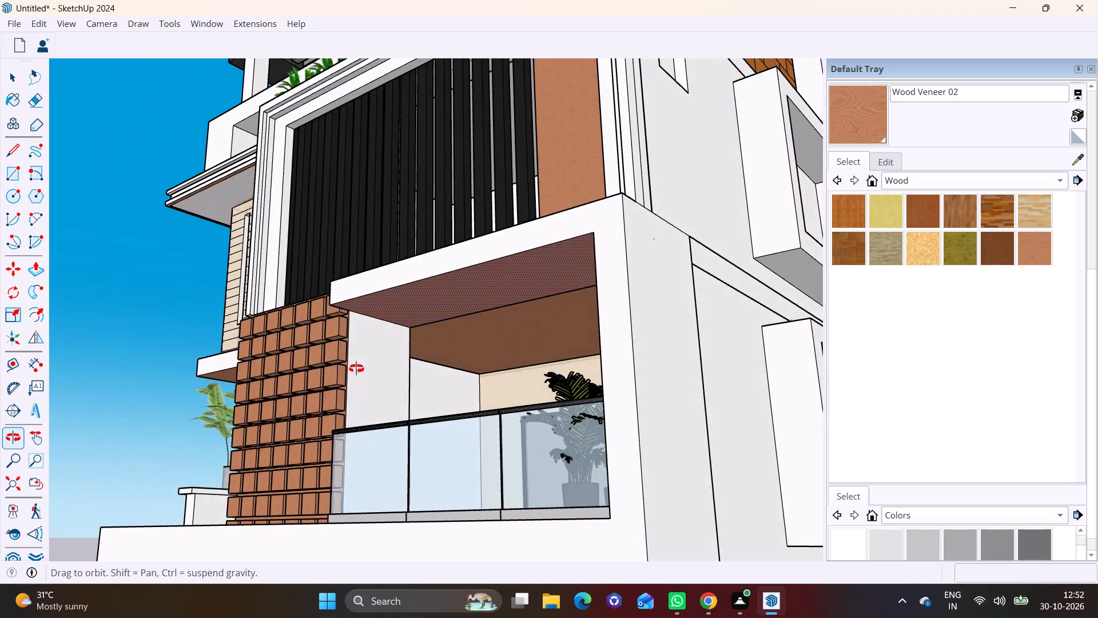
{"action": "middle_click_drag", "start_coordinate": [356, 369], "coordinate": [516, 371]}
{"action": "key", "text": "space"}
{"action": "left_click", "coordinate": [655, 264]}
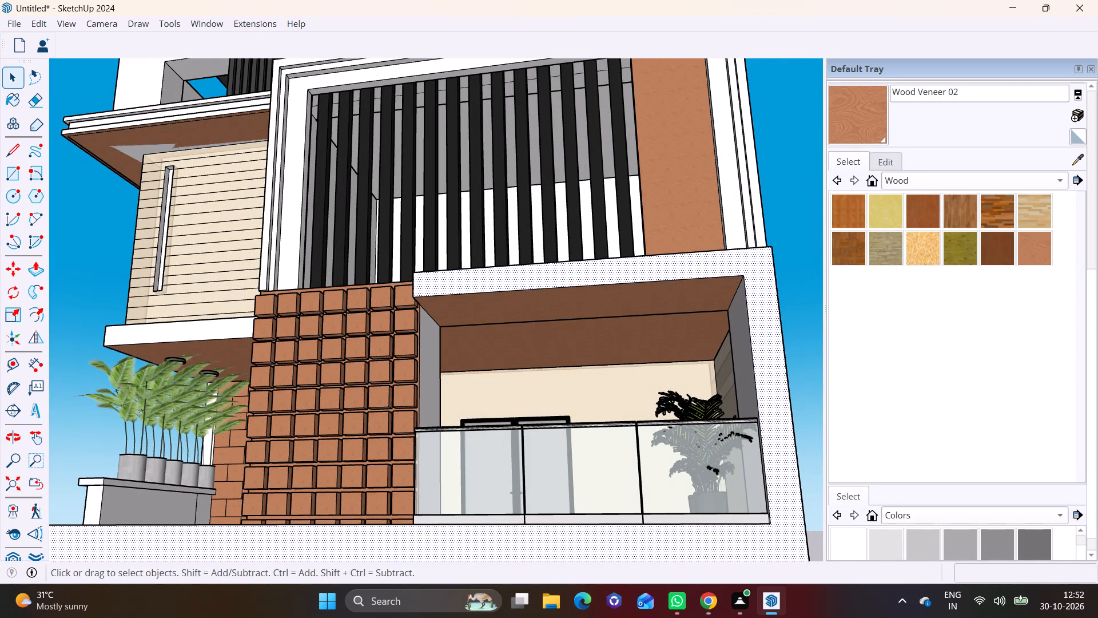
{"action": "left_click", "coordinate": [1005, 549]}
{"action": "left_click", "coordinate": [754, 276]}
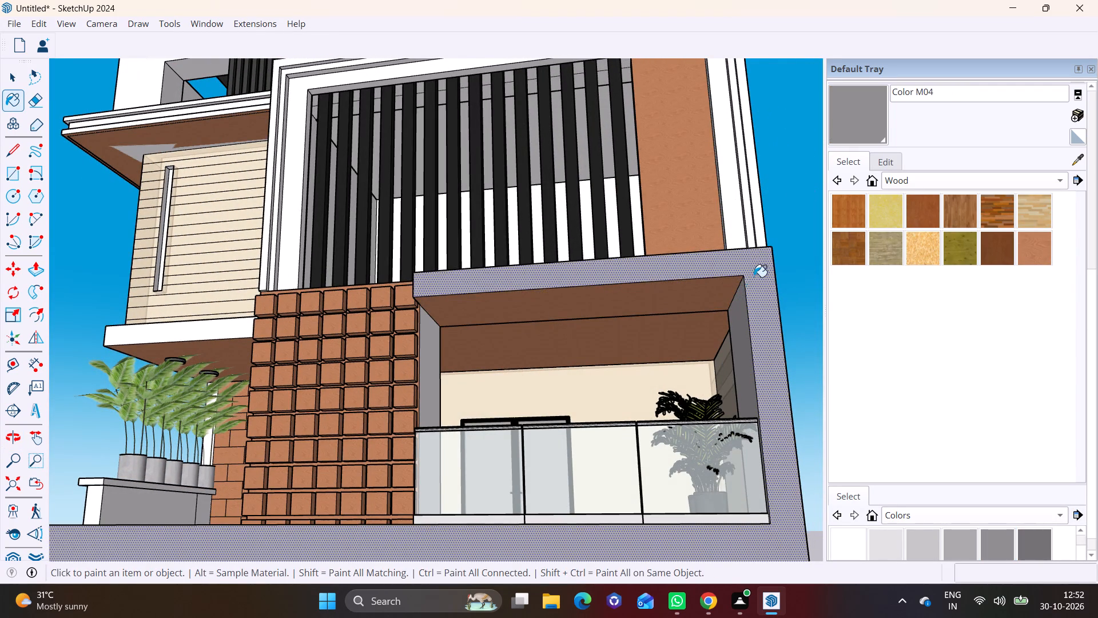
{"action": "key", "text": "space"}
{"action": "scroll", "coordinate": [689, 292], "scroll_direction": "down", "scroll_amount": 3}
{"action": "left_click", "coordinate": [778, 238]}
Copy a ceiling light from the slab underside beside the block-patterned wall about 12' 5" onto the glass-railed balcony's front ceiling strip.
{"action": "middle_click_drag", "start_coordinate": [412, 278], "coordinate": [459, 225]}
{"action": "scroll", "coordinate": [332, 288], "scroll_direction": "up", "scroll_amount": 2}
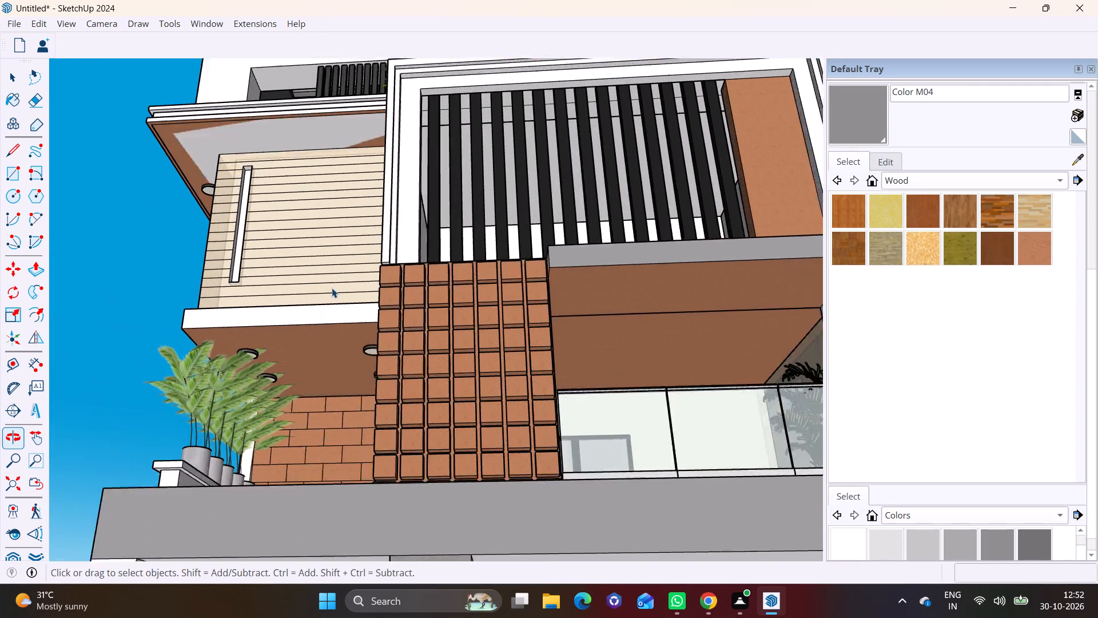
{"action": "scroll", "coordinate": [332, 288], "scroll_direction": "up", "scroll_amount": 1}
{"action": "middle_click_drag", "start_coordinate": [343, 302], "coordinate": [408, 292]}
{"action": "scroll", "coordinate": [408, 350], "scroll_direction": "up", "scroll_amount": 3}
{"action": "left_click", "coordinate": [371, 361]}
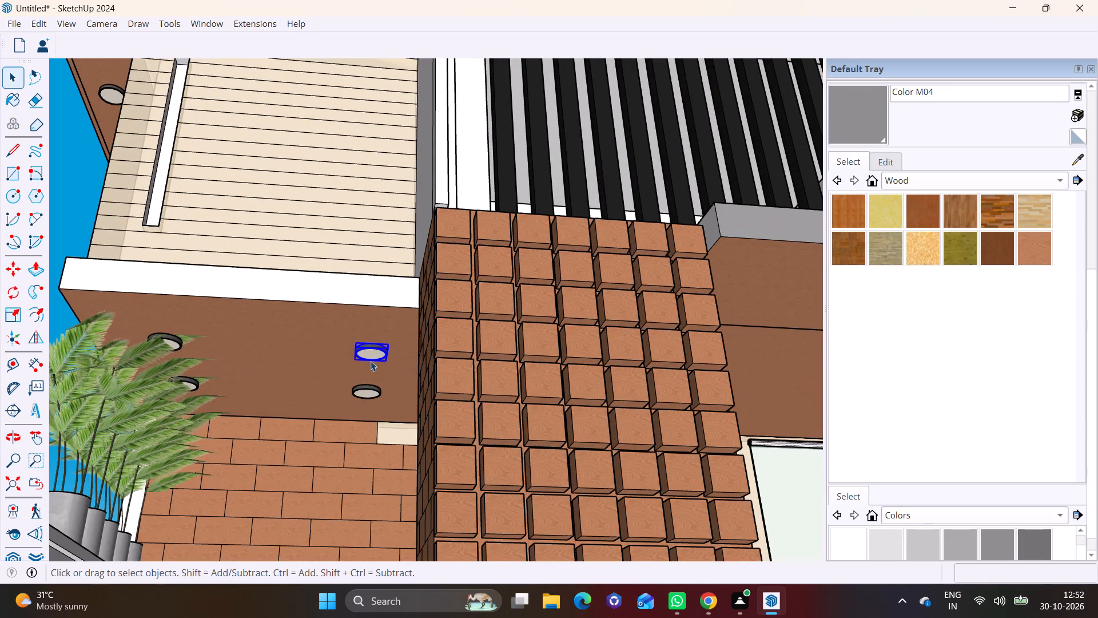
{"action": "key", "text": "m"}
{"action": "left_click", "coordinate": [371, 361]}
{"action": "middle_click_drag", "start_coordinate": [582, 365], "coordinate": [150, 380], "text": "shift"}
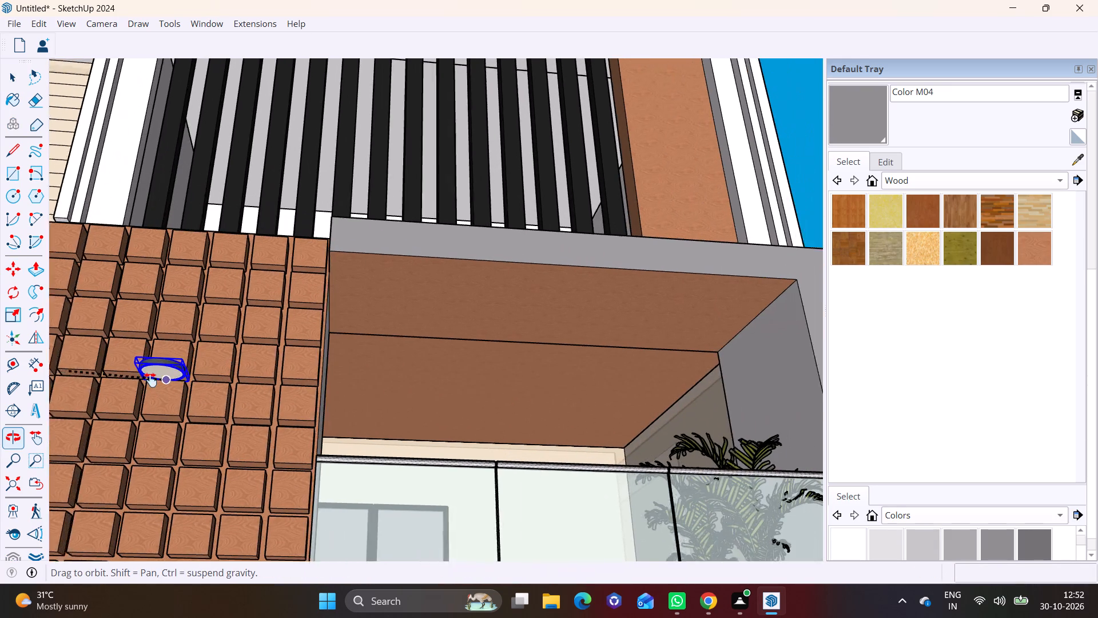
{"action": "middle_click_drag", "start_coordinate": [150, 380], "coordinate": [126, 381], "text": "shift"}
{"action": "middle_click_drag", "start_coordinate": [418, 304], "coordinate": [418, 436]}
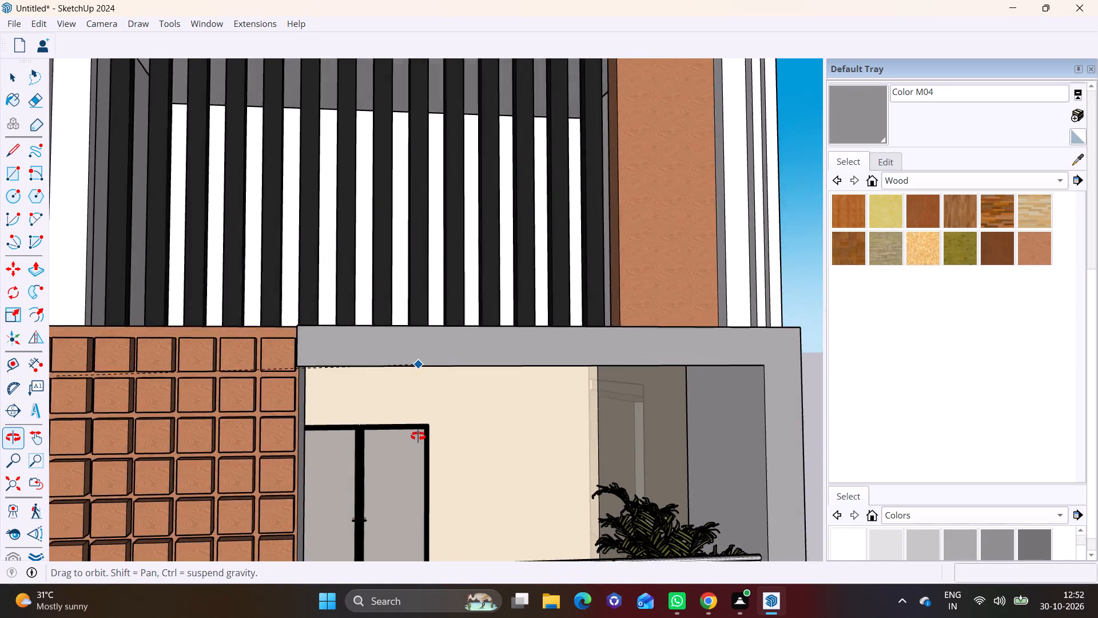
{"action": "middle_click_drag", "start_coordinate": [418, 436], "coordinate": [422, 373]}
{"action": "left_click", "coordinate": [416, 338]}
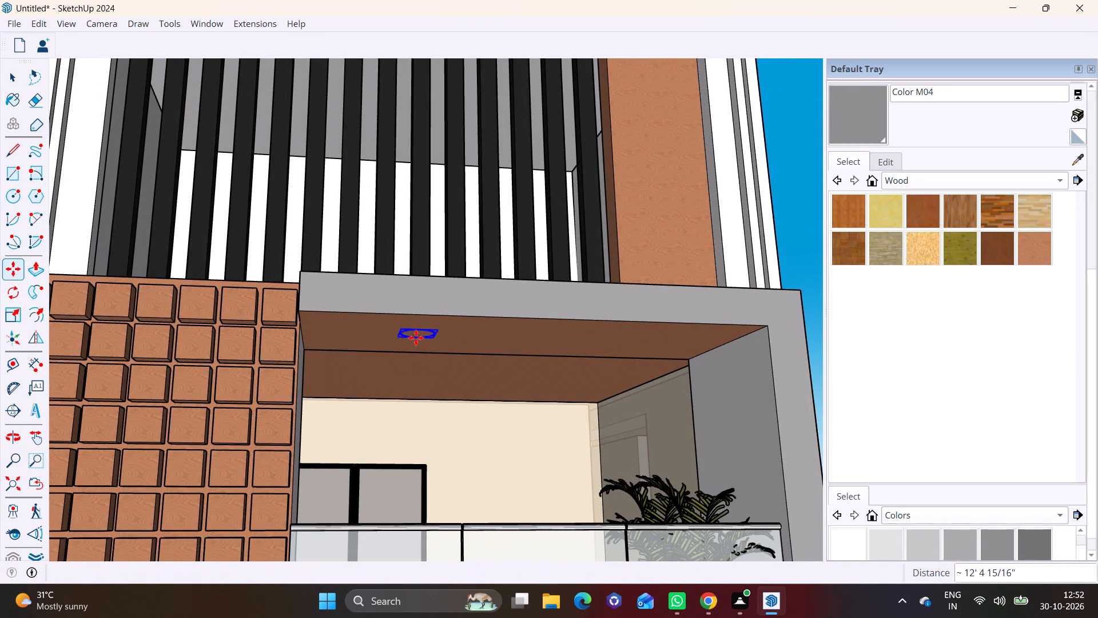
Lower the copied balcony light about 2" along the blue axis so its body projects below the wood-veneer ceiling.
{"action": "scroll", "coordinate": [428, 333], "scroll_direction": "up", "scroll_amount": 6}
{"action": "middle_click_drag", "start_coordinate": [432, 327], "coordinate": [498, 335]}
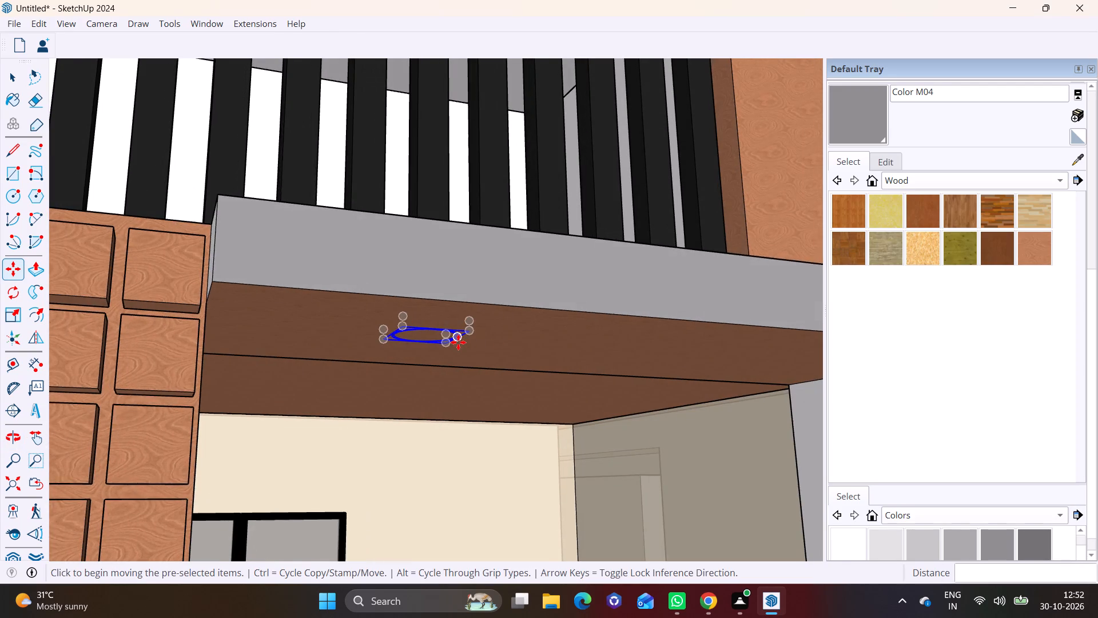
{"action": "scroll", "coordinate": [458, 342], "scroll_direction": "up", "scroll_amount": 1}
{"action": "key", "text": "m"}
{"action": "left_click", "coordinate": [465, 338]}
{"action": "left_click", "coordinate": [466, 339]}
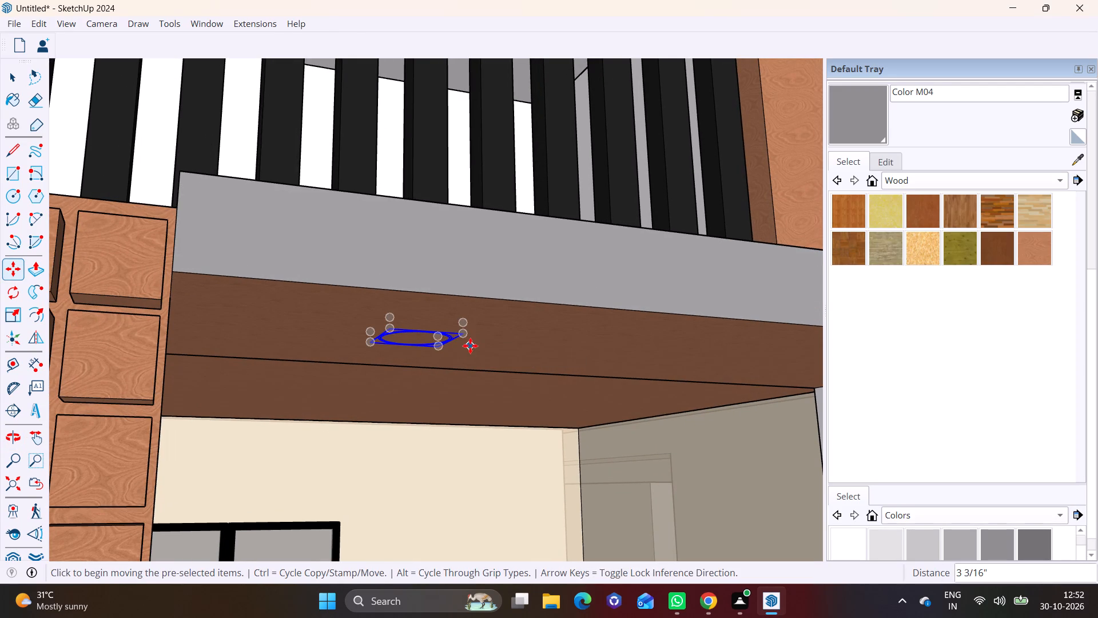
{"action": "left_click", "coordinate": [451, 342]}
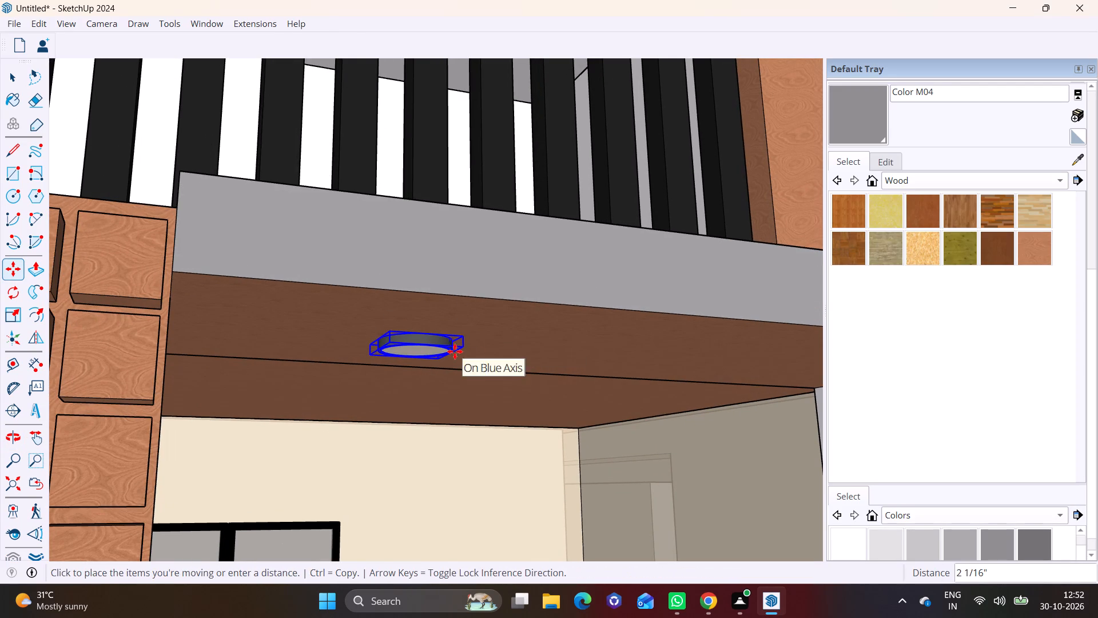
{"action": "left_click", "coordinate": [455, 351]}
Copy the balcony light along the red axis to the other end of the ceiling strip, above the potted plant.
{"action": "scroll", "coordinate": [495, 344], "scroll_direction": "down", "scroll_amount": 3}
{"action": "middle_click_drag", "start_coordinate": [480, 344], "coordinate": [351, 352]}
{"action": "scroll", "coordinate": [356, 354], "scroll_direction": "down", "scroll_amount": 3}
{"action": "middle_click_drag", "start_coordinate": [580, 390], "coordinate": [360, 386], "text": "shift"}
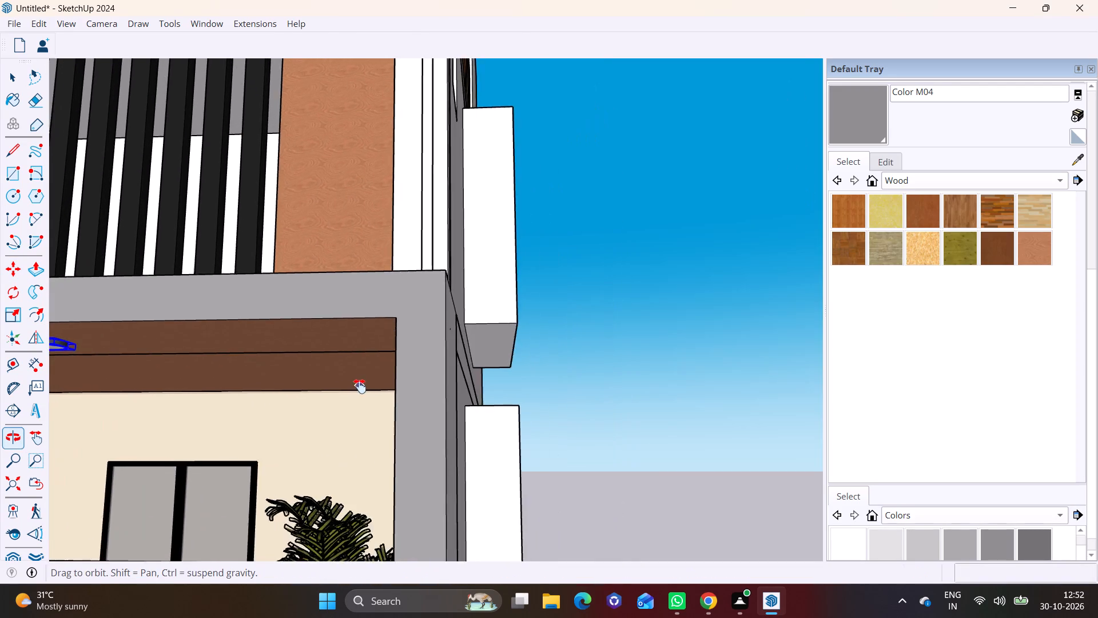
{"action": "middle_click_drag", "start_coordinate": [360, 386], "coordinate": [425, 375], "text": "shift"}
{"action": "left_click", "coordinate": [166, 330]}
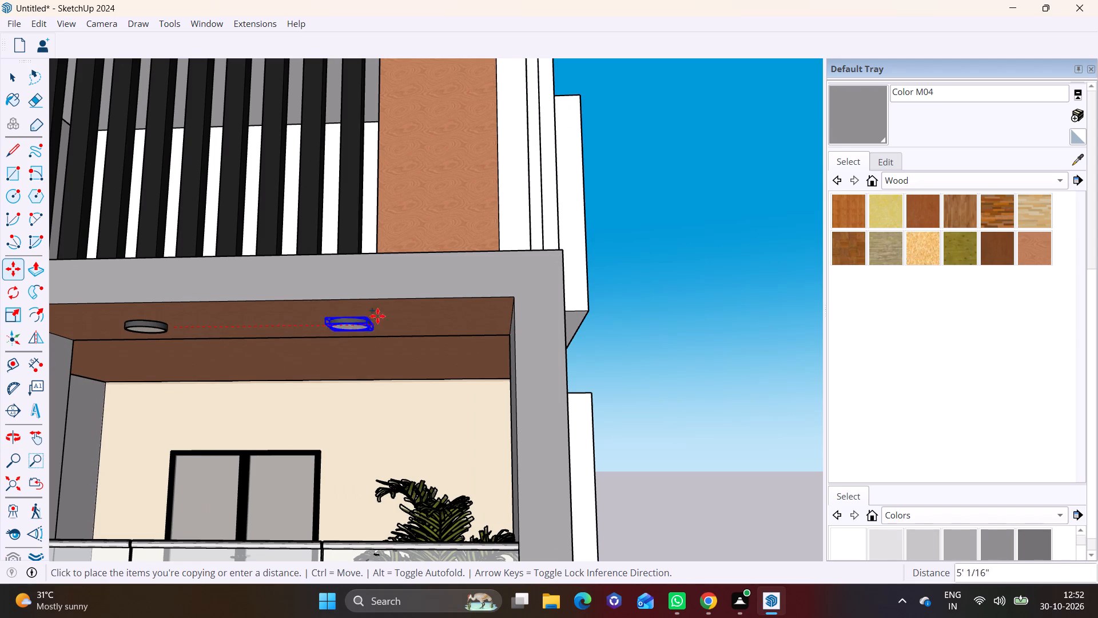
{"action": "left_click", "coordinate": [419, 322]}
{"action": "key", "text": "space"}
{"action": "left_click", "coordinate": [590, 370]}
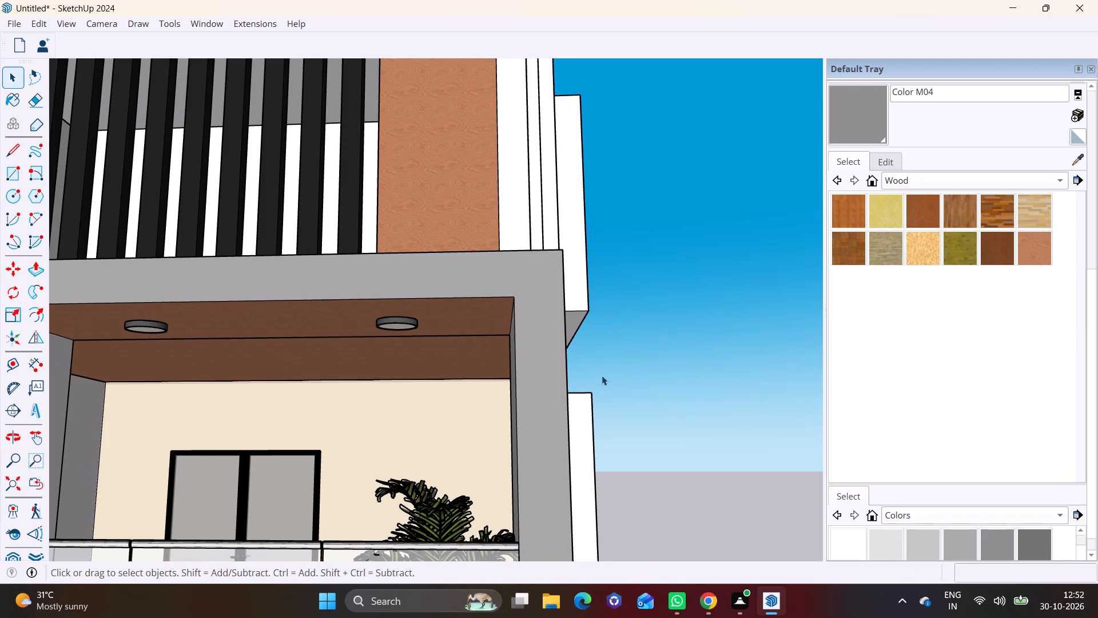
Examine the whole house exterior from the front corner, including the ceiling lights, balcony frame and side wall.
{"action": "scroll", "coordinate": [606, 377], "scroll_direction": "down", "scroll_amount": 7}
{"action": "middle_click_drag", "start_coordinate": [549, 415], "coordinate": [521, 455]}
{"action": "middle_click_drag", "start_coordinate": [496, 393], "coordinate": [672, 407]}
{"action": "scroll", "coordinate": [504, 442], "scroll_direction": "down", "scroll_amount": 6}
{"action": "middle_click_drag", "start_coordinate": [476, 447], "coordinate": [478, 374], "text": "shift"}
{"action": "middle_click_drag", "start_coordinate": [477, 398], "coordinate": [452, 389]}
{"action": "scroll", "coordinate": [452, 389], "scroll_direction": "down", "scroll_amount": 1}
{"action": "scroll", "coordinate": [435, 352], "scroll_direction": "up", "scroll_amount": 3}
{"action": "middle_click_drag", "start_coordinate": [454, 354], "coordinate": [466, 336]}
{"action": "middle_click_drag", "start_coordinate": [470, 348], "coordinate": [469, 348], "text": "shift"}
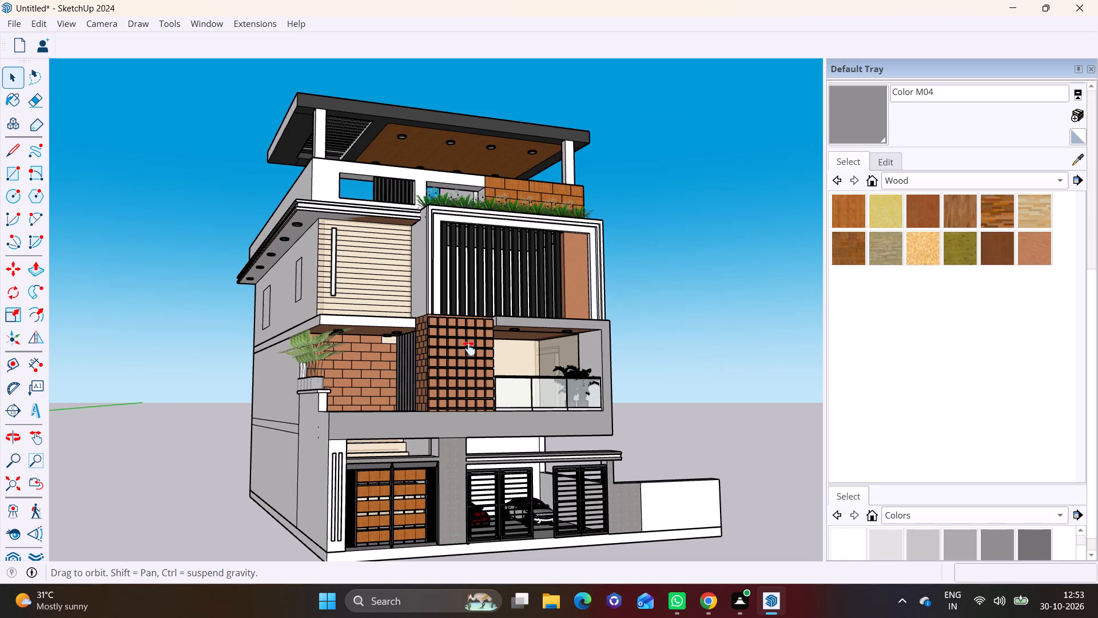
{"action": "middle_click_drag", "start_coordinate": [469, 348], "coordinate": [484, 338], "text": "shift"}
{"action": "scroll", "coordinate": [462, 355], "scroll_direction": "up", "scroll_amount": 1}
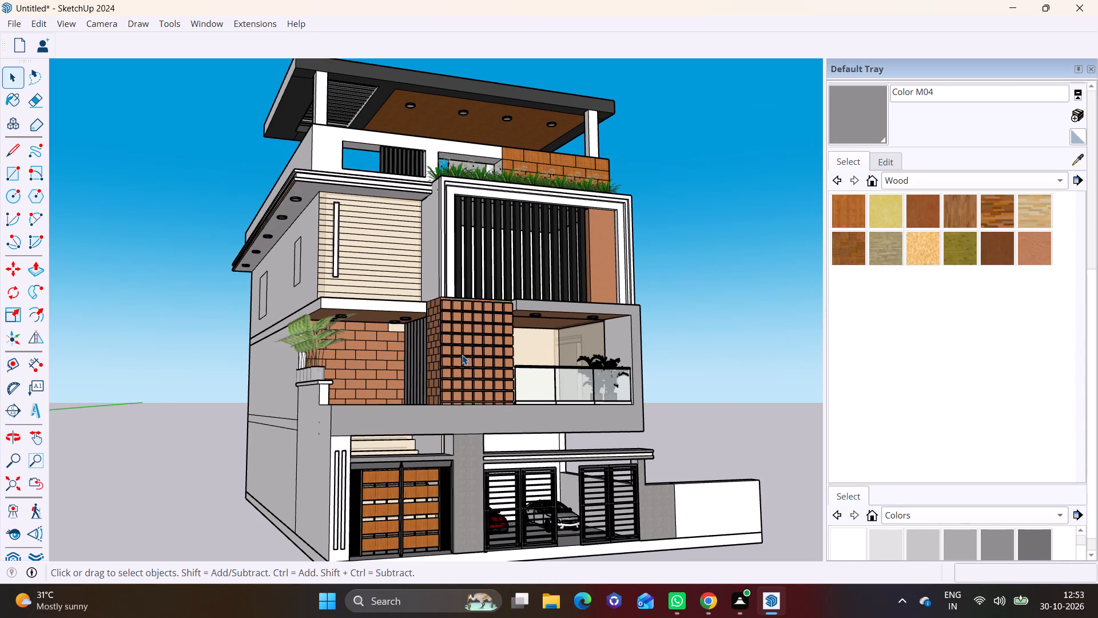
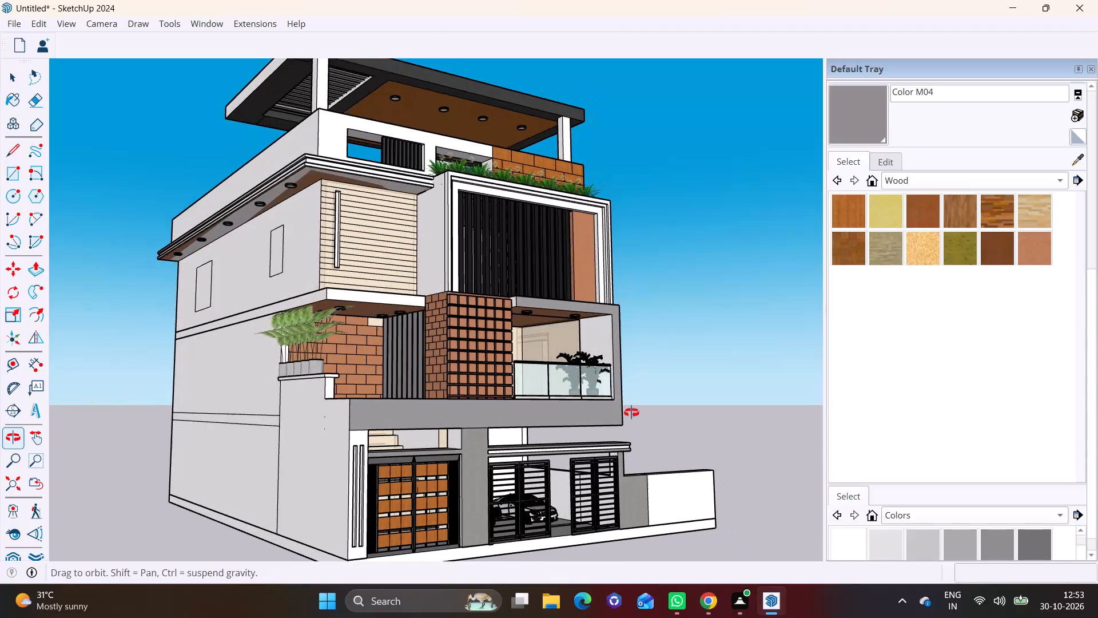
Draw a rectangle about 8' wide and 9' high on the blank side wall's middle storey, near the rear corner.
{"action": "scroll", "coordinate": [355, 397], "scroll_direction": "down", "scroll_amount": 2}
{"action": "middle_click_drag", "start_coordinate": [355, 397], "coordinate": [469, 437], "text": "shift"}
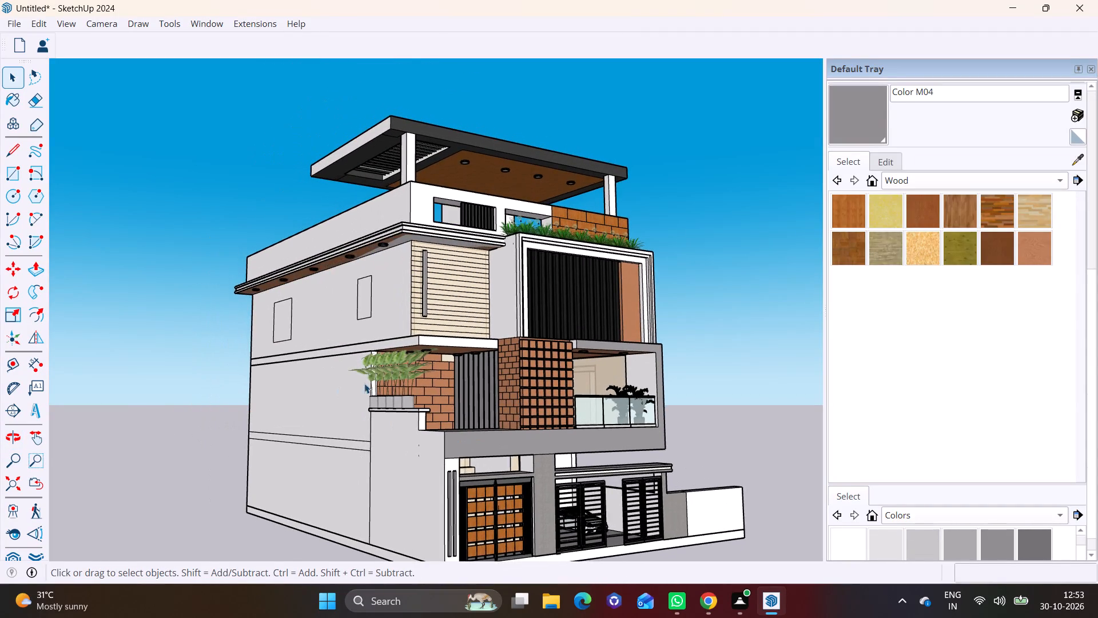
{"action": "scroll", "coordinate": [430, 382], "scroll_direction": "up", "scroll_amount": 6}
{"action": "middle_click_drag", "start_coordinate": [406, 397], "coordinate": [434, 405]}
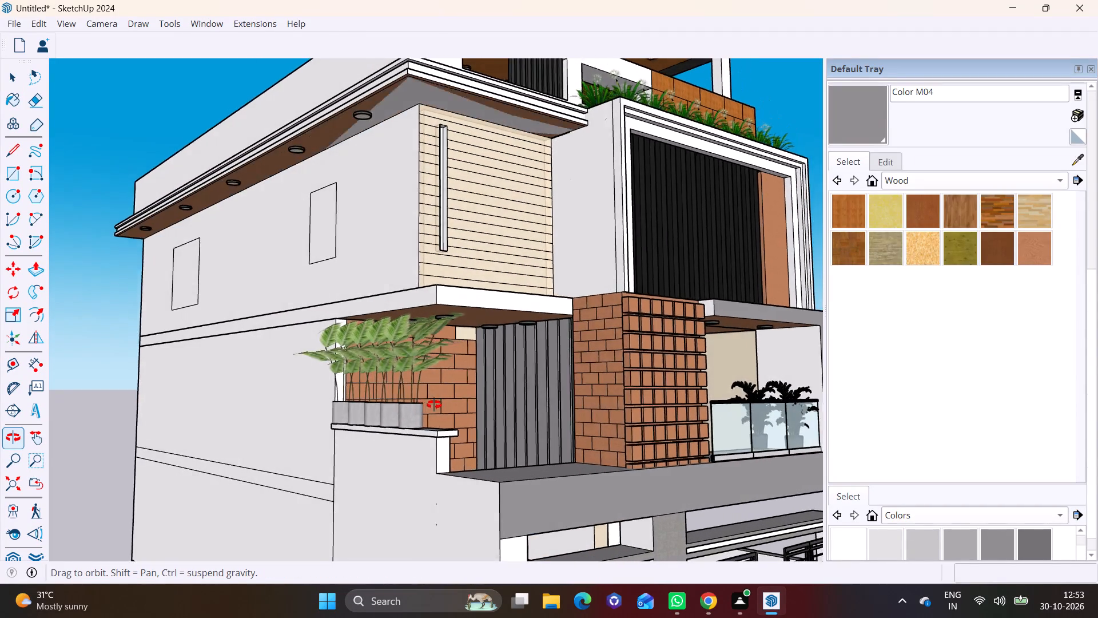
{"action": "middle_click_drag", "start_coordinate": [434, 405], "coordinate": [511, 399]}
{"action": "scroll", "coordinate": [475, 398], "scroll_direction": "down", "scroll_amount": 5}
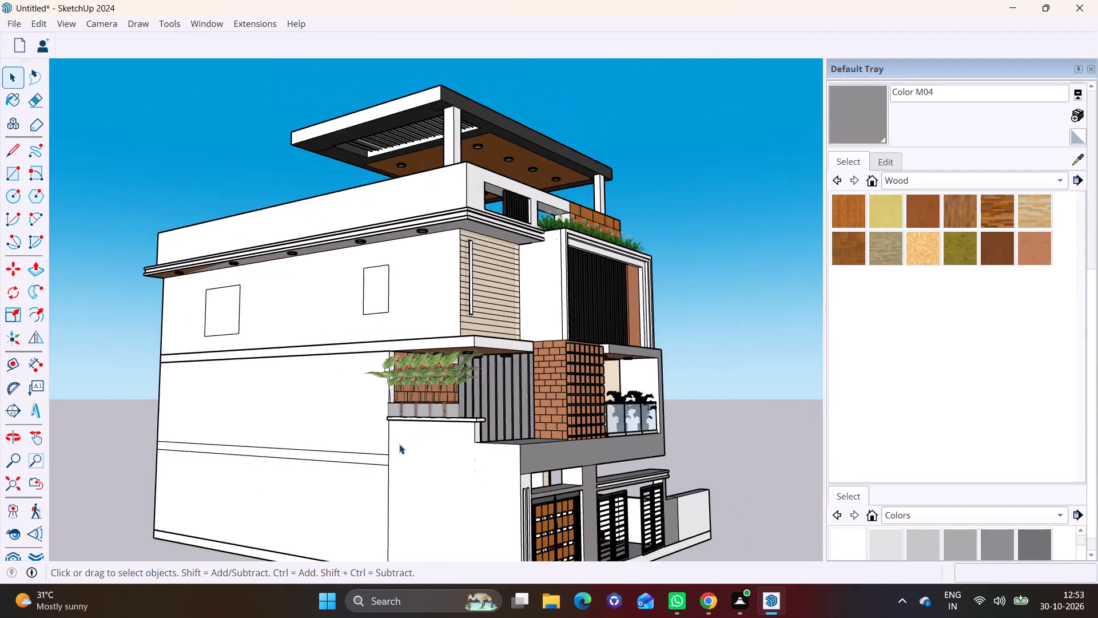
{"action": "middle_click_drag", "start_coordinate": [398, 444], "coordinate": [467, 379], "text": "shift"}
{"action": "middle_click_drag", "start_coordinate": [344, 397], "coordinate": [558, 431]}
{"action": "left_click", "coordinate": [17, 175]}
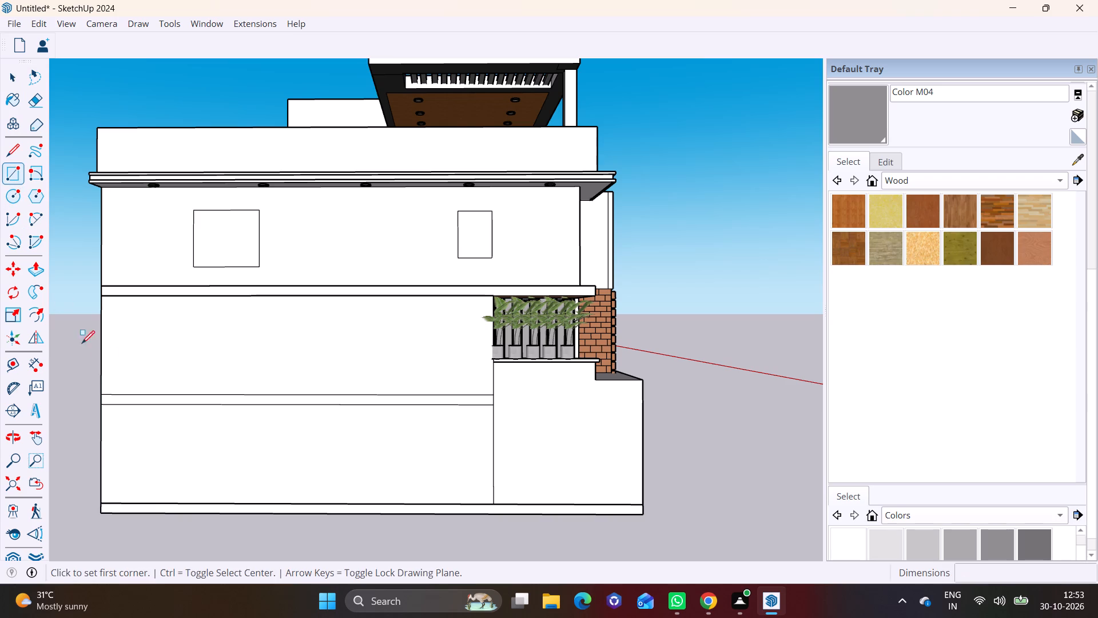
{"action": "middle_click_drag", "start_coordinate": [164, 399], "coordinate": [240, 395], "text": "shift"}
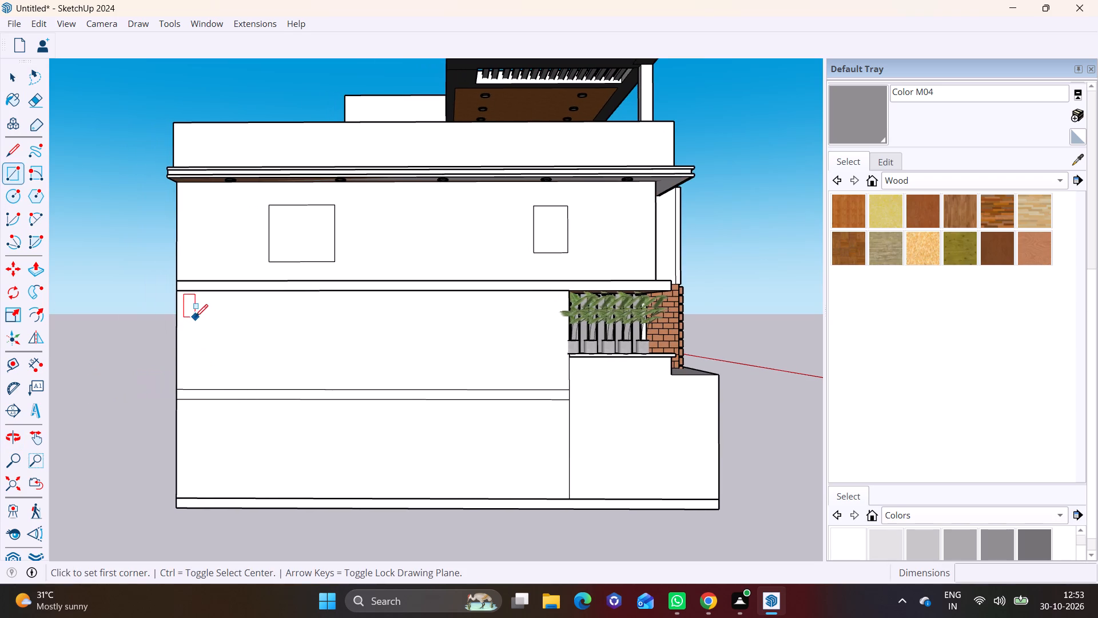
{"action": "left_click", "coordinate": [186, 297]}
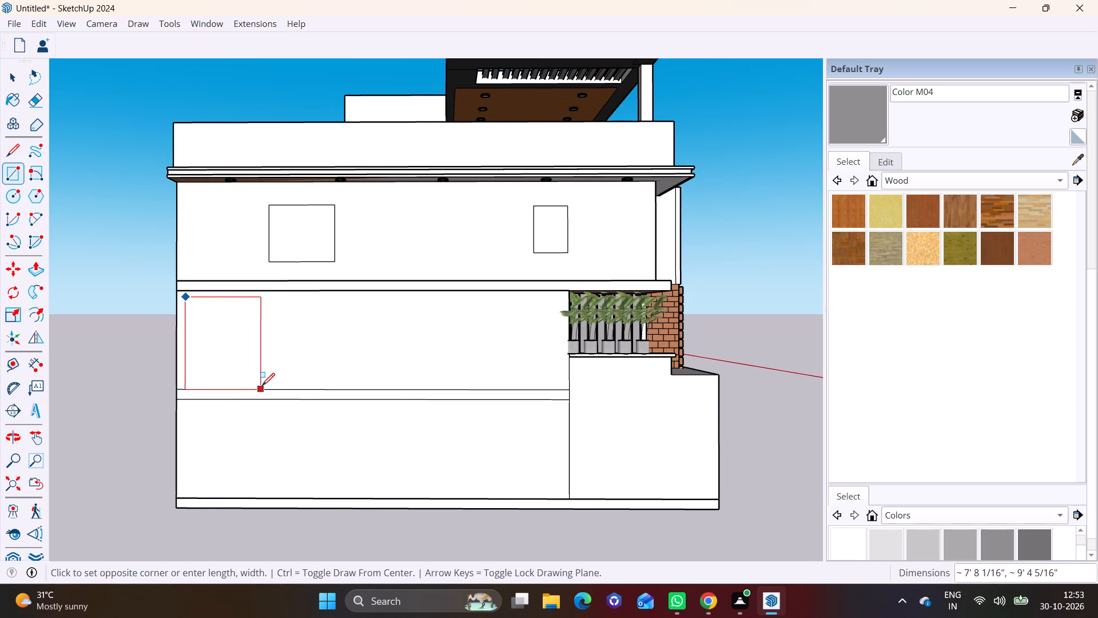
{"action": "left_click", "coordinate": [263, 383]}
Push/Pull the new rectangle outward from the side wall by about 1' 1" to form a projecting box.
{"action": "middle_click_drag", "start_coordinate": [304, 375], "coordinate": [171, 427]}
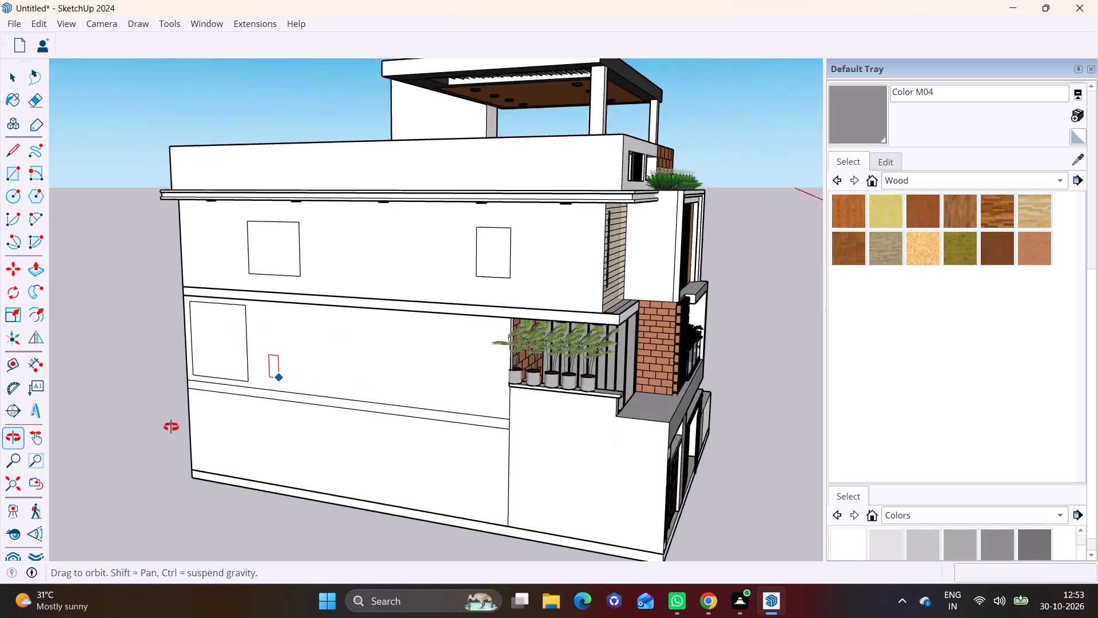
{"action": "middle_click_drag", "start_coordinate": [171, 427], "coordinate": [166, 427]}
{"action": "key", "text": "space"}
{"action": "left_click", "coordinate": [217, 347]}
{"action": "left_click", "coordinate": [43, 273]}
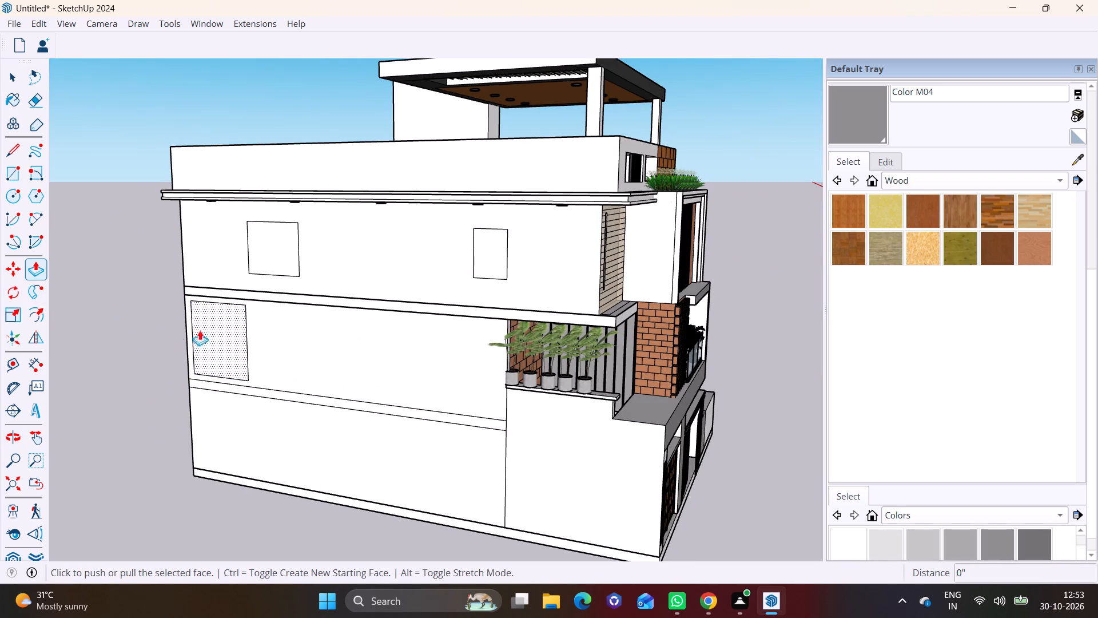
{"action": "left_click", "coordinate": [232, 336]}
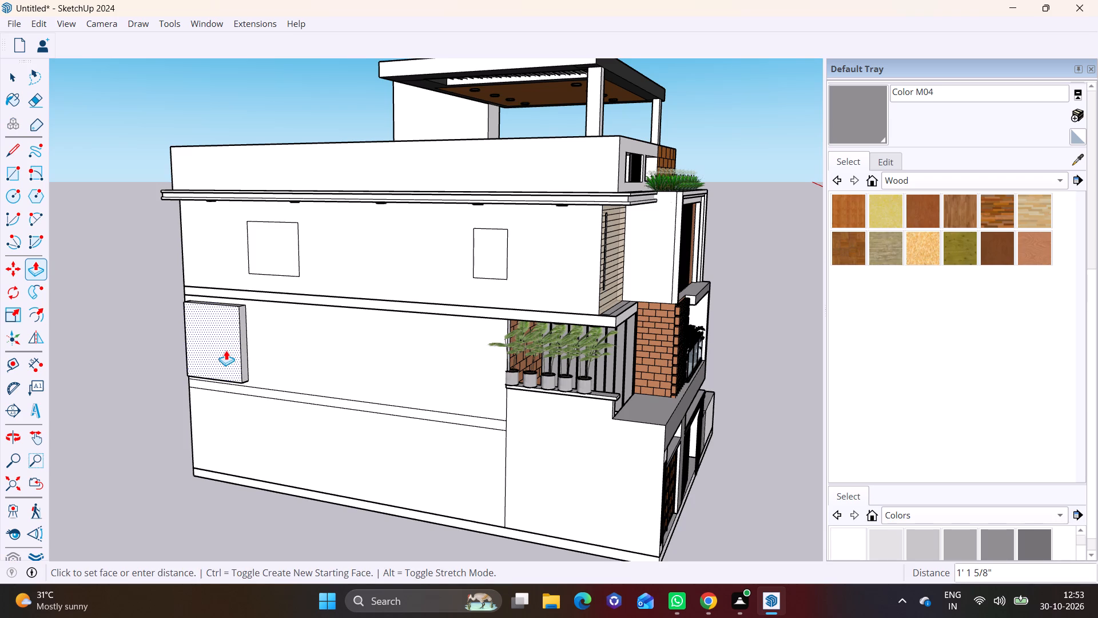
{"action": "left_click", "coordinate": [222, 352]}
Extend the projecting box's bottom face downward past the horizontal wall band into the lower storey.
{"action": "middle_click_drag", "start_coordinate": [250, 360], "coordinate": [262, 204]}
{"action": "scroll", "coordinate": [220, 398], "scroll_direction": "up", "scroll_amount": 6}
{"action": "key", "text": "space"}
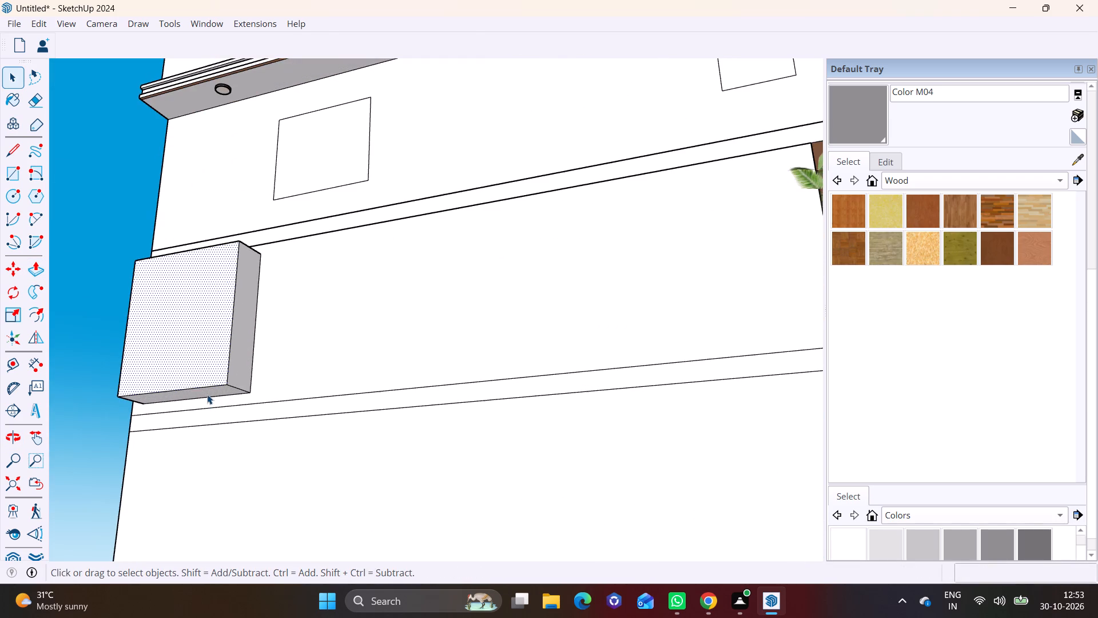
{"action": "left_click", "coordinate": [207, 394]}
{"action": "left_click", "coordinate": [37, 271]}
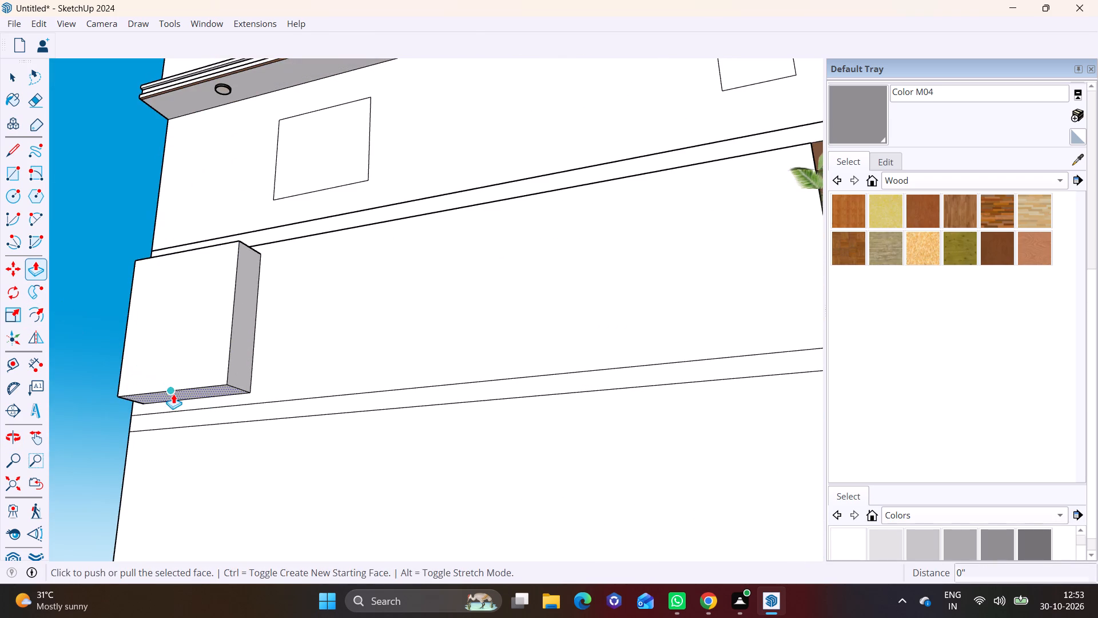
{"action": "left_click", "coordinate": [173, 394]}
{"action": "left_click", "coordinate": [174, 438]}
{"action": "left_click", "coordinate": [173, 407]}
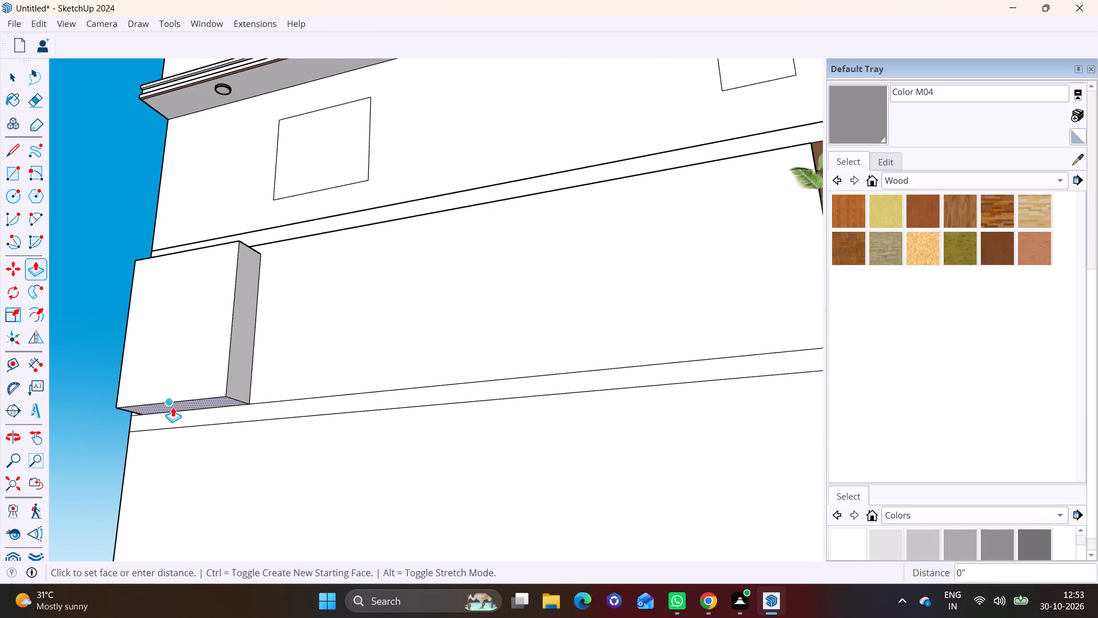
{"action": "left_click_drag", "start_coordinate": [170, 421], "coordinate": [183, 517]}
{"action": "left_click_drag", "start_coordinate": [194, 423], "coordinate": [196, 435]}
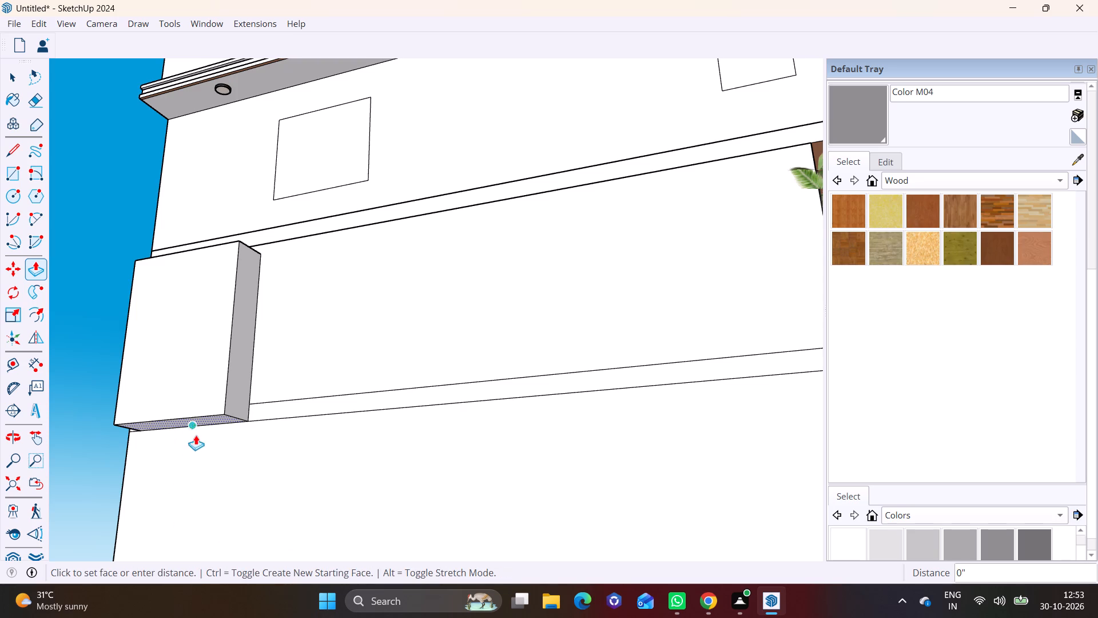
{"action": "left_click_drag", "start_coordinate": [196, 435], "coordinate": [197, 528]}
{"action": "left_click", "coordinate": [197, 528]}
{"action": "scroll", "coordinate": [194, 434], "scroll_direction": "down", "scroll_amount": 2}
{"action": "left_click", "coordinate": [178, 513]}
{"action": "key", "text": "space"}
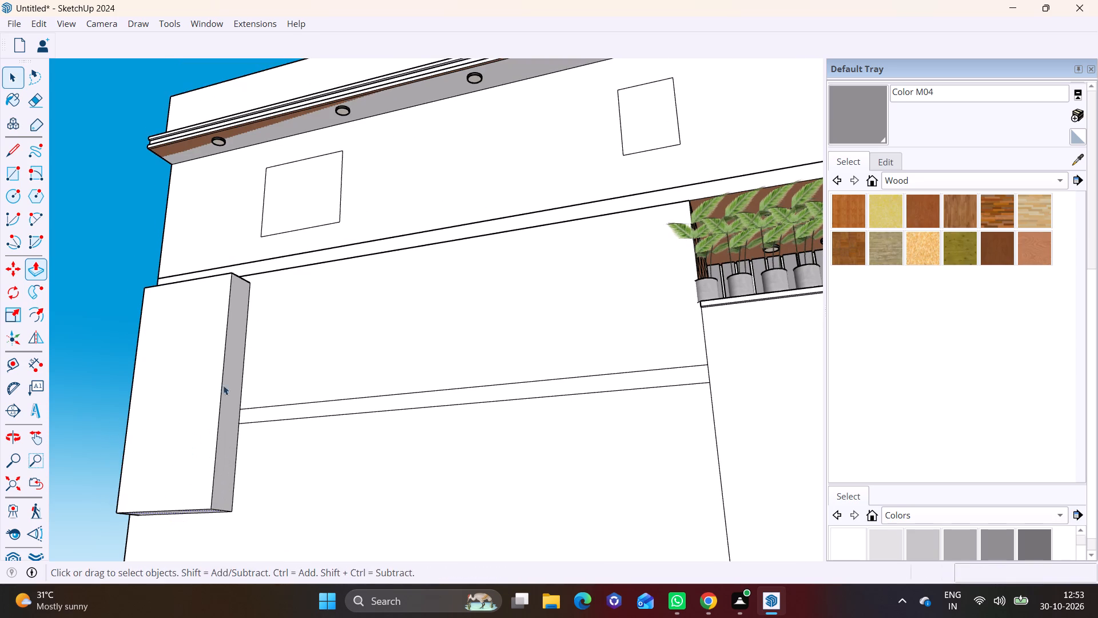
Offset the projecting box's front face inward to outline a narrow border frame.
{"action": "middle_click_drag", "start_coordinate": [252, 356], "coordinate": [336, 435]}
{"action": "scroll", "coordinate": [336, 436], "scroll_direction": "down", "scroll_amount": 1}
{"action": "scroll", "coordinate": [265, 415], "scroll_direction": "down", "scroll_amount": 4}
{"action": "left_click", "coordinate": [212, 406]}
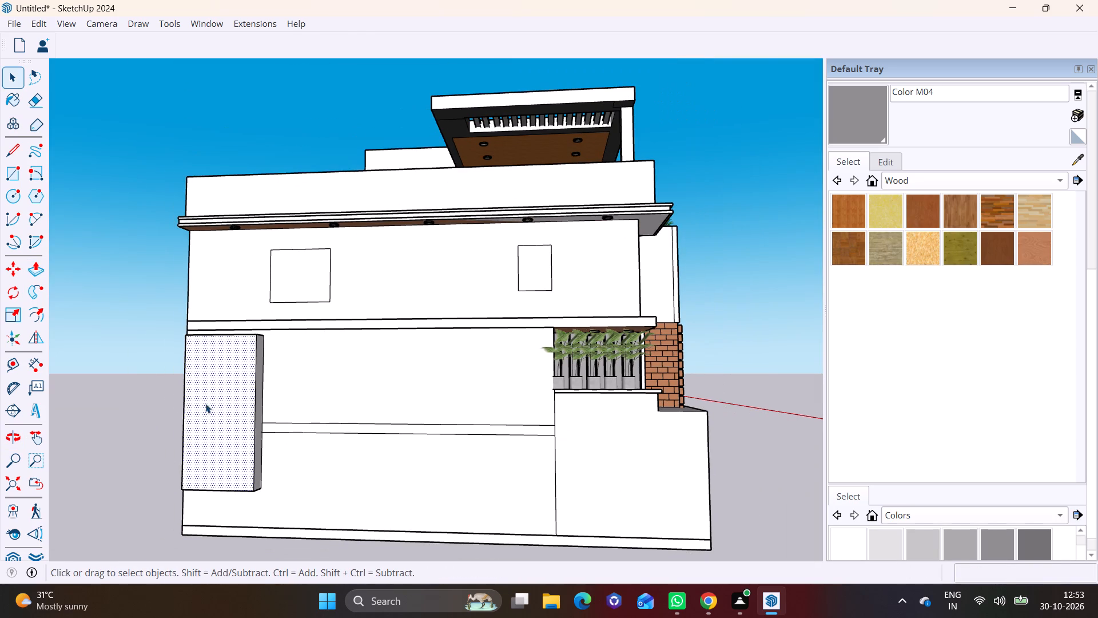
{"action": "left_click", "coordinate": [35, 312]}
{"action": "left_click", "coordinate": [216, 405]}
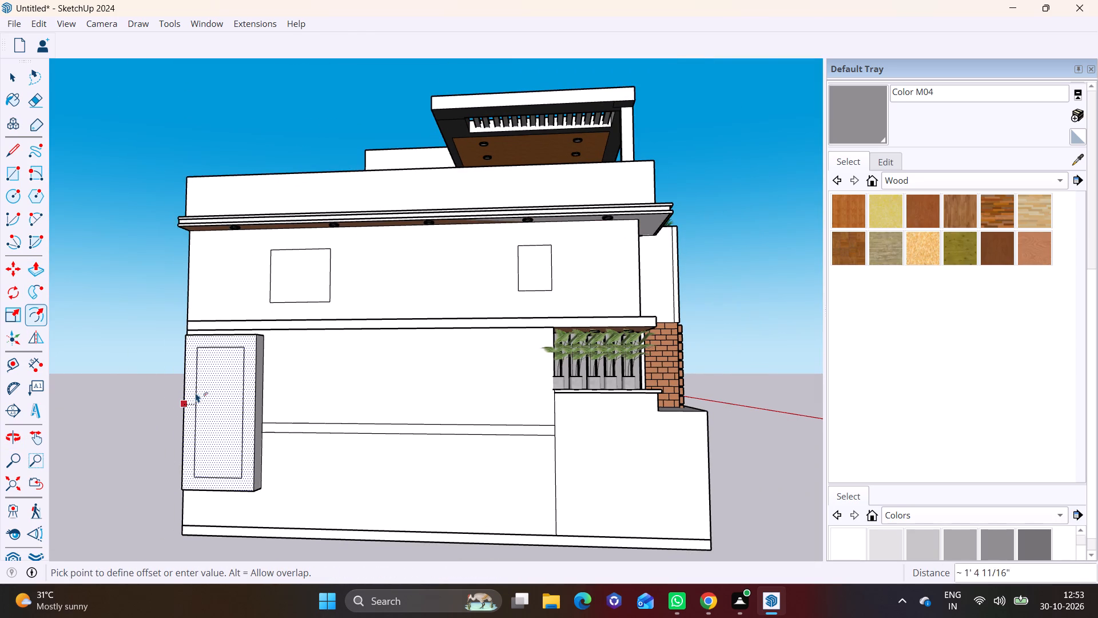
{"action": "left_click", "coordinate": [192, 393]}
Push the face inside the border inward about 1' 5" to leave a recessed panel with a raised frame, and clear the selection.
{"action": "middle_click_drag", "start_coordinate": [259, 405], "coordinate": [234, 405]}
{"action": "scroll", "coordinate": [240, 407], "scroll_direction": "up", "scroll_amount": 3}
{"action": "key", "text": "space"}
{"action": "left_click", "coordinate": [215, 403]}
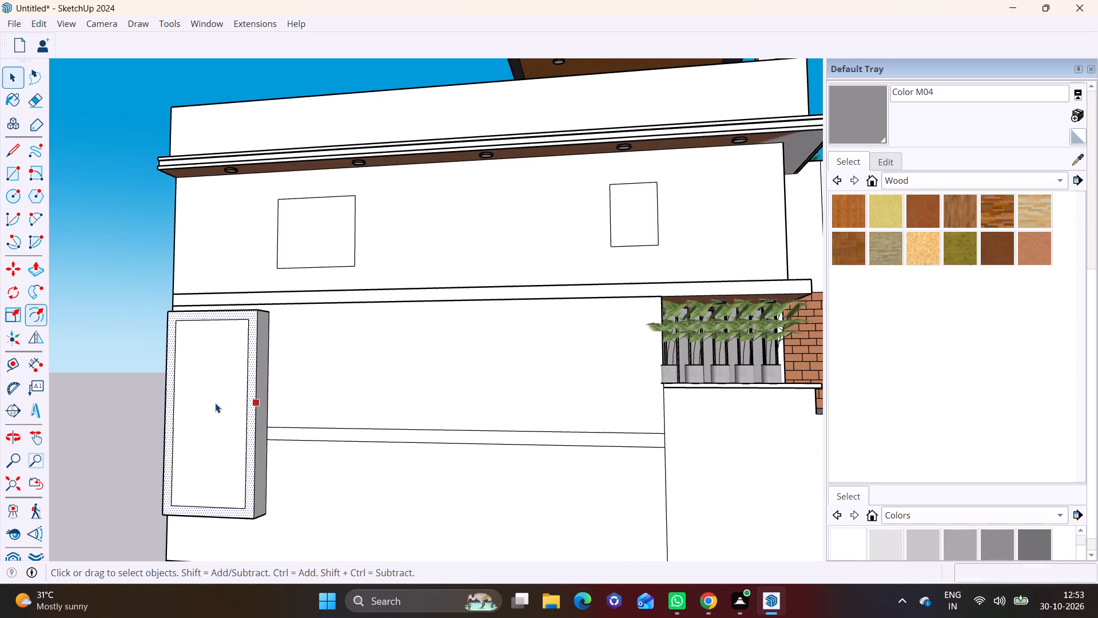
{"action": "left_click", "coordinate": [33, 275]}
{"action": "left_click", "coordinate": [187, 424]}
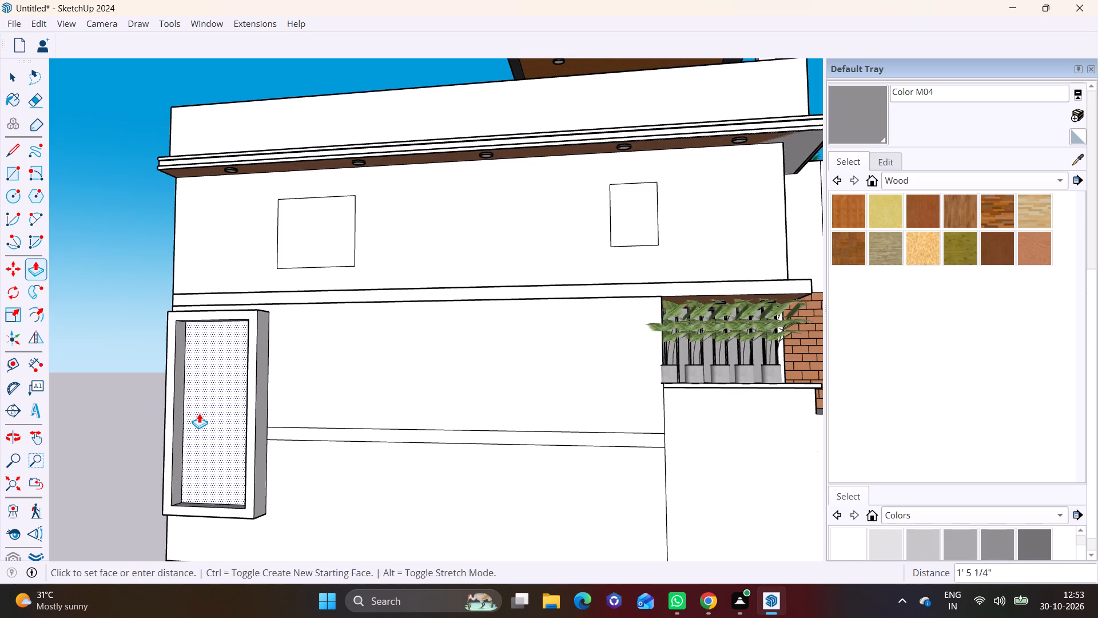
{"action": "left_click", "coordinate": [199, 413]}
{"action": "key", "text": "space"}
{"action": "left_click", "coordinate": [122, 408]}
Examine the building's side and front elevations to check how the new projecting frame fits the overall design.
{"action": "scroll", "coordinate": [122, 408], "scroll_direction": "down", "scroll_amount": 6}
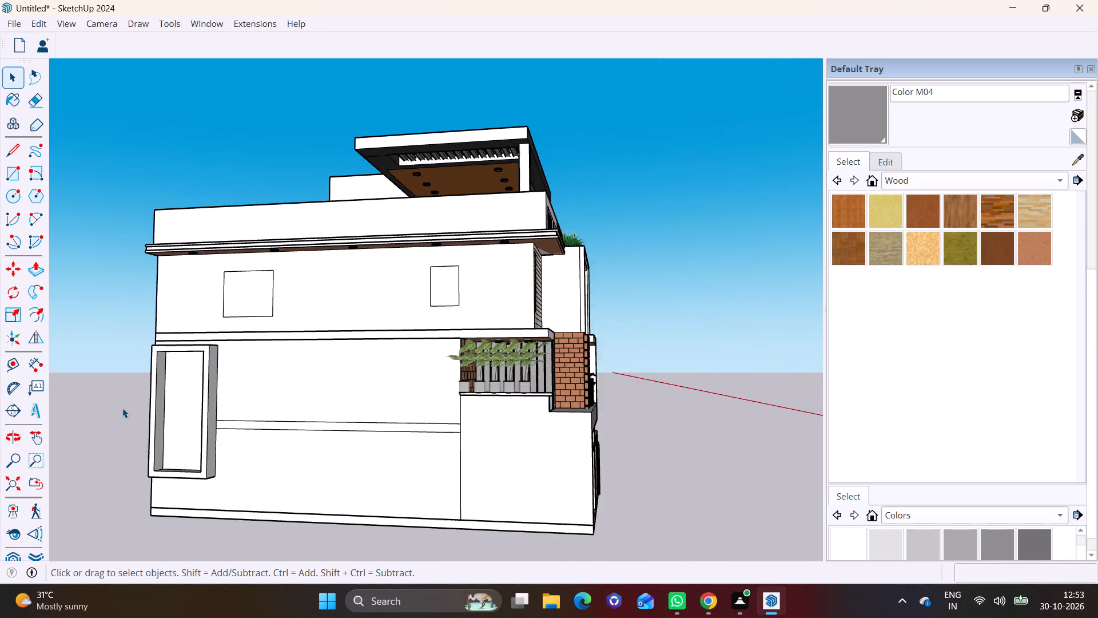
{"action": "middle_click_drag", "start_coordinate": [220, 411], "coordinate": [33, 408]}
{"action": "scroll", "coordinate": [132, 409], "scroll_direction": "down", "scroll_amount": 5}
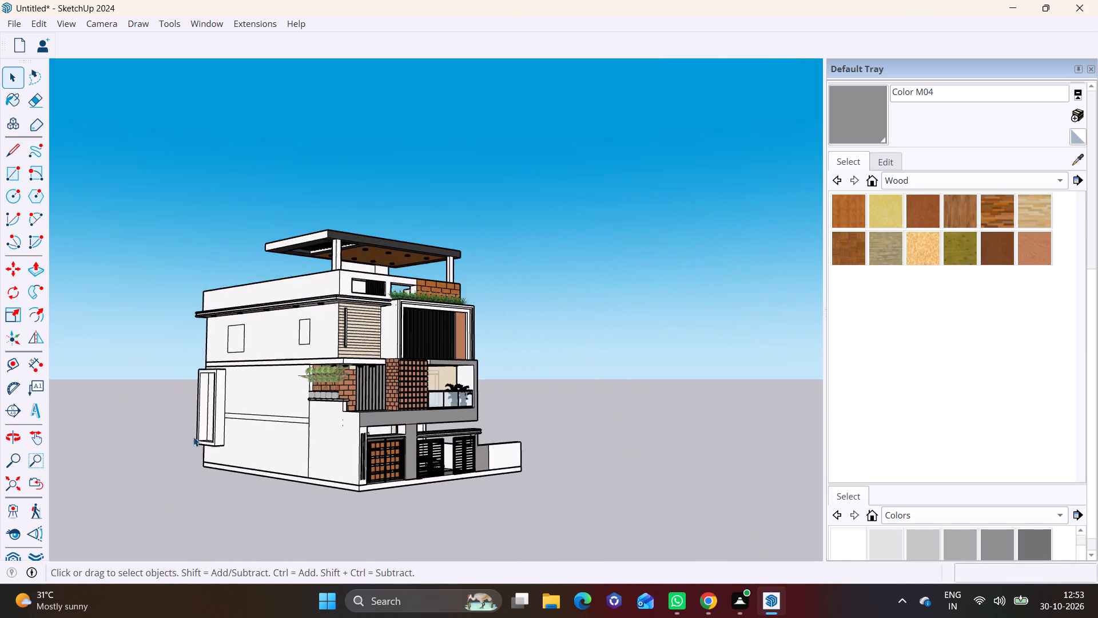
{"action": "middle_click_drag", "start_coordinate": [193, 437], "coordinate": [0, 434]}
{"action": "scroll", "coordinate": [331, 440], "scroll_direction": "up", "scroll_amount": 5}
{"action": "middle_click_drag", "start_coordinate": [323, 451], "coordinate": [323, 476]}
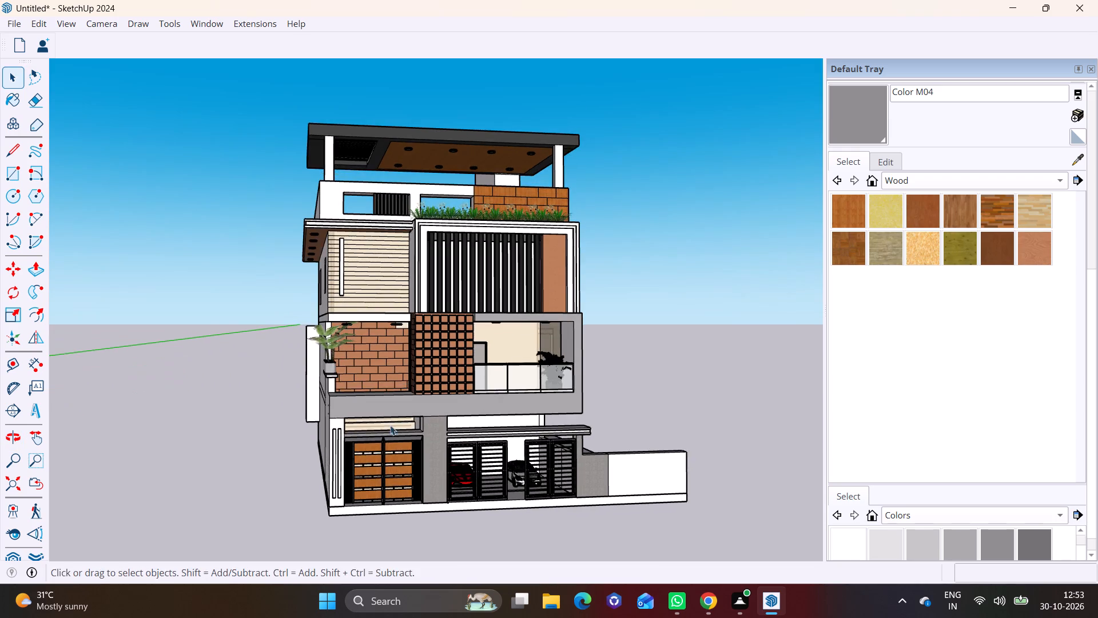
{"action": "middle_click_drag", "start_coordinate": [380, 444], "coordinate": [365, 474]}
{"action": "scroll", "coordinate": [387, 427], "scroll_direction": "up", "scroll_amount": 1}
{"action": "middle_click_drag", "start_coordinate": [388, 427], "coordinate": [379, 424]}
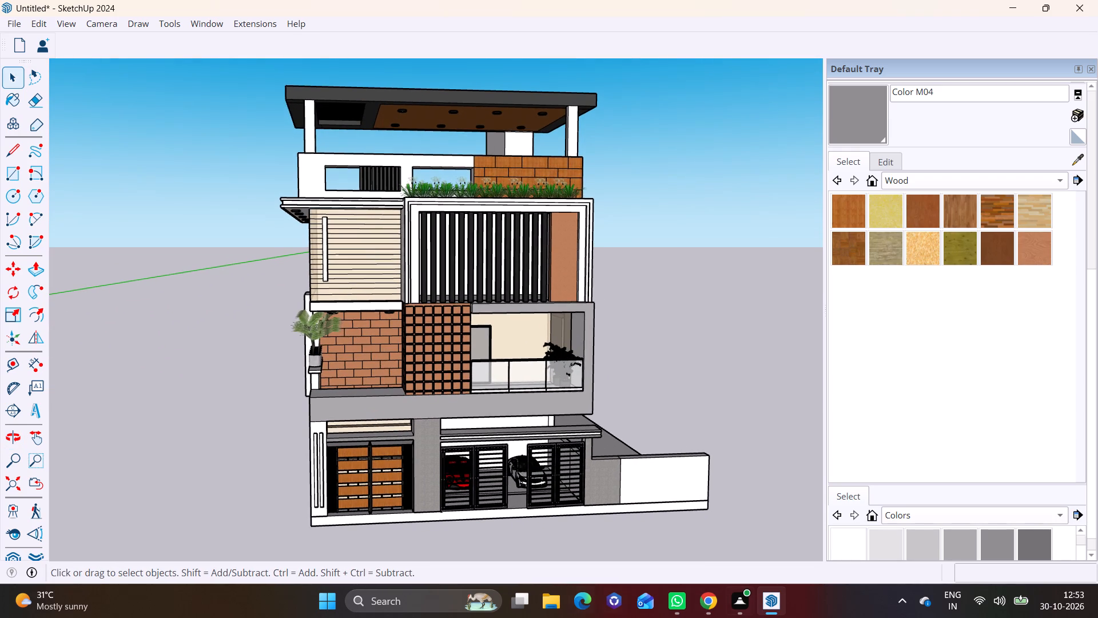
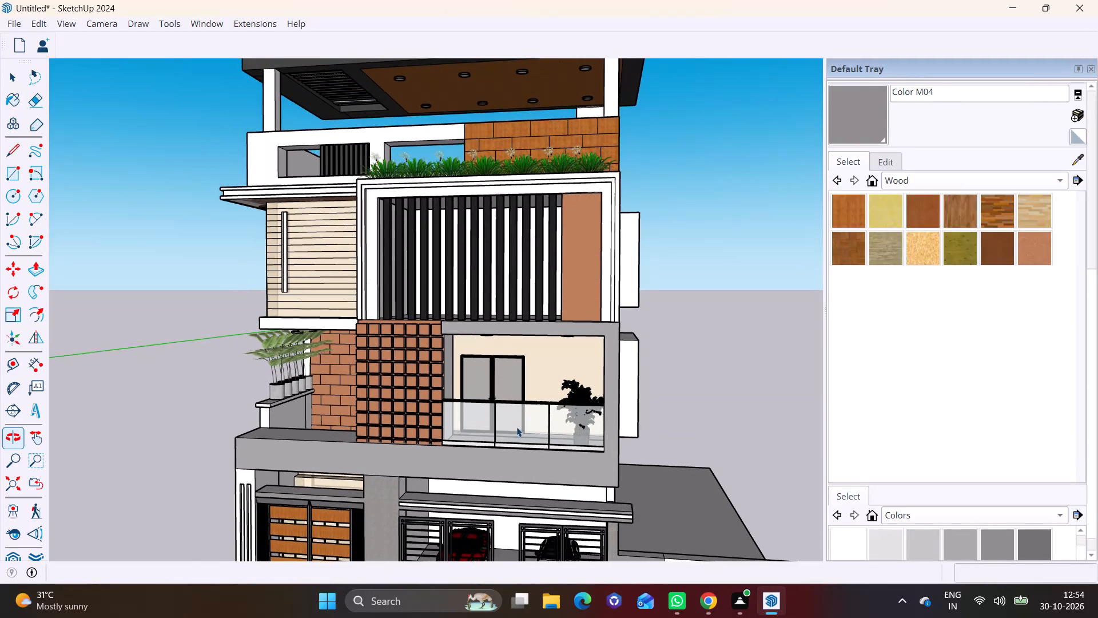
Paint the narrow outer edge strips along the sides and top of the louvered front frame with Color M04 grey.
{"action": "middle_click_drag", "start_coordinate": [488, 384], "coordinate": [794, 410]}
{"action": "scroll", "coordinate": [463, 219], "scroll_direction": "up", "scroll_amount": 9}
{"action": "middle_click_drag", "start_coordinate": [526, 213], "coordinate": [579, 232]}
{"action": "left_click", "coordinate": [1004, 545]}
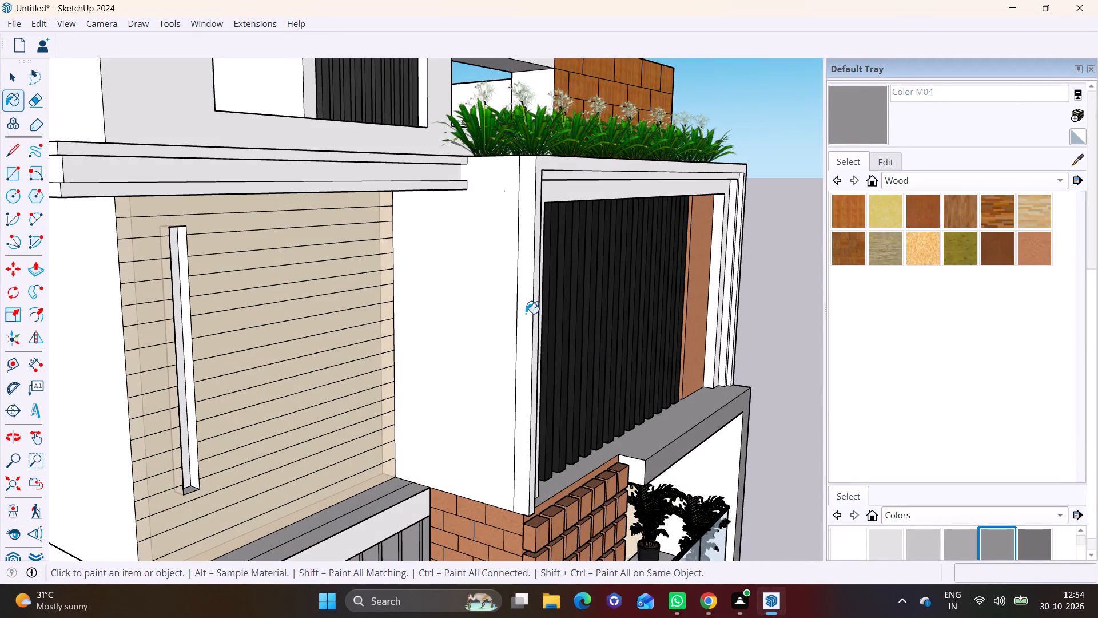
{"action": "left_click", "coordinate": [526, 307]}
{"action": "middle_click_drag", "start_coordinate": [567, 263], "coordinate": [460, 406]}
{"action": "left_click", "coordinate": [460, 316]}
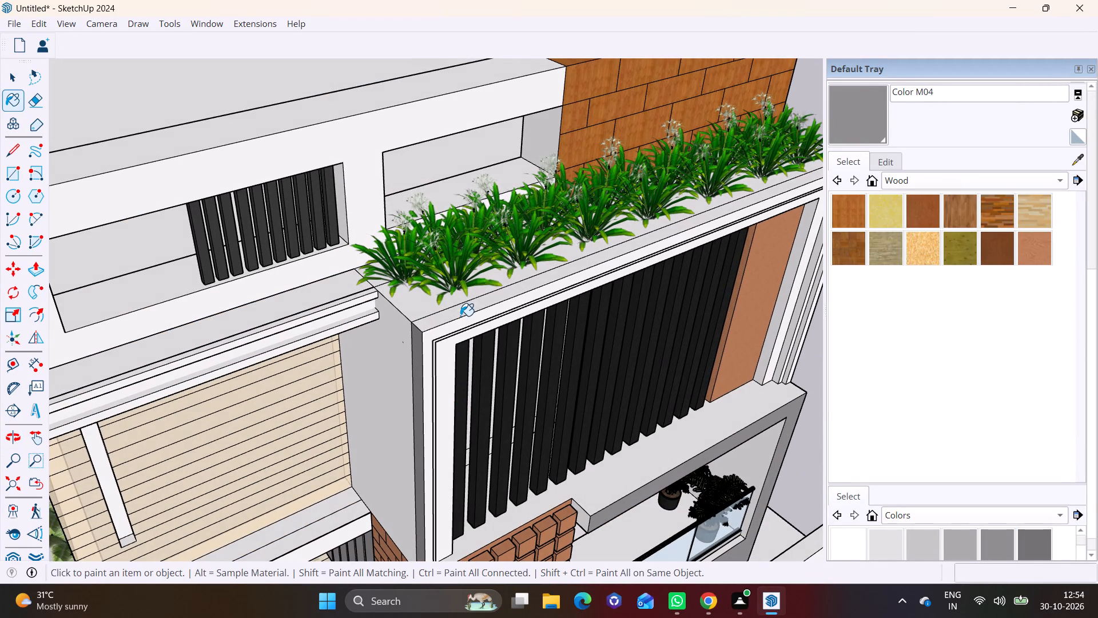
{"action": "middle_click_drag", "start_coordinate": [551, 303], "coordinate": [137, 238]}
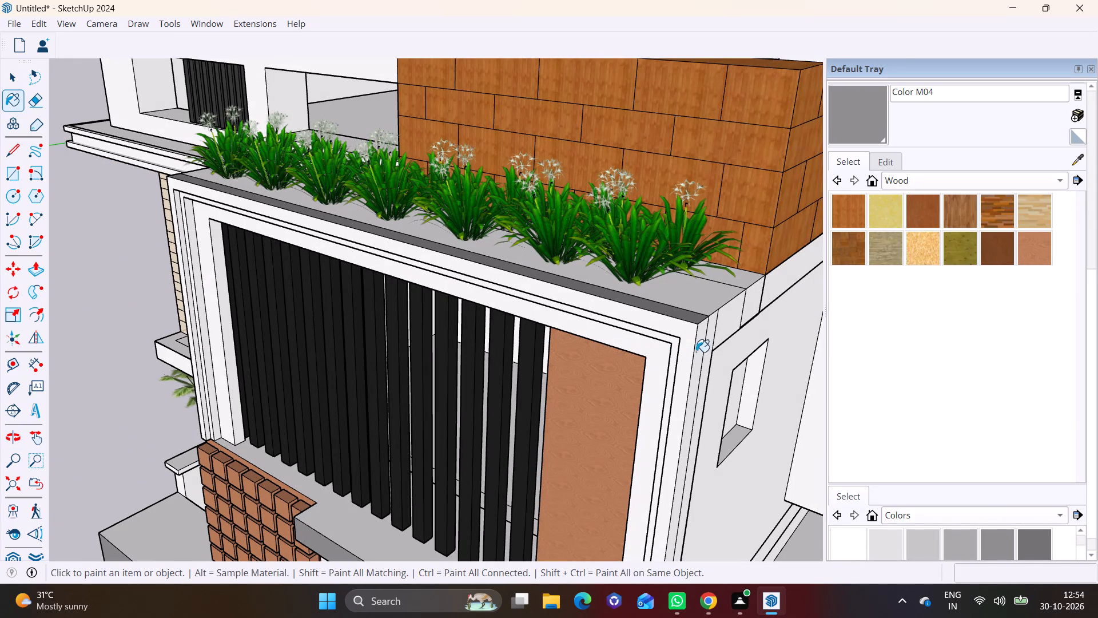
{"action": "left_click", "coordinate": [701, 347]}
Paint the upper and lower projecting bands of the cornice above the horizontally clad wall with Wood Veneer 02.
{"action": "scroll", "coordinate": [662, 359], "scroll_direction": "down", "scroll_amount": 3}
{"action": "middle_click_drag", "start_coordinate": [572, 367], "coordinate": [736, 337]}
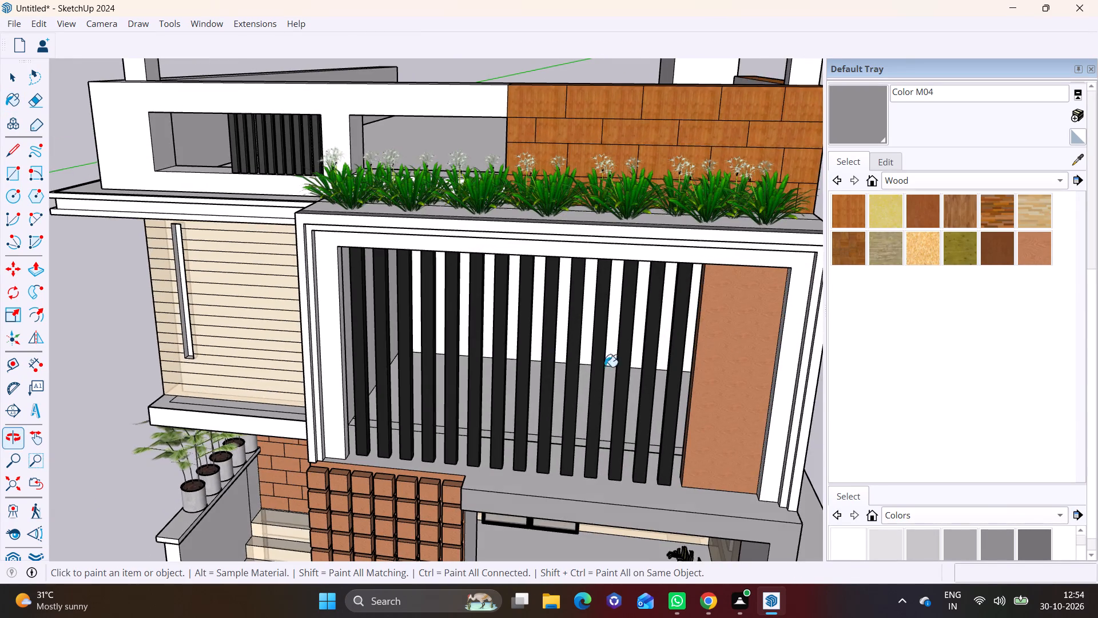
{"action": "scroll", "coordinate": [450, 367], "scroll_direction": "down", "scroll_amount": 3}
{"action": "middle_click_drag", "start_coordinate": [209, 252], "coordinate": [487, 377], "text": "shift"}
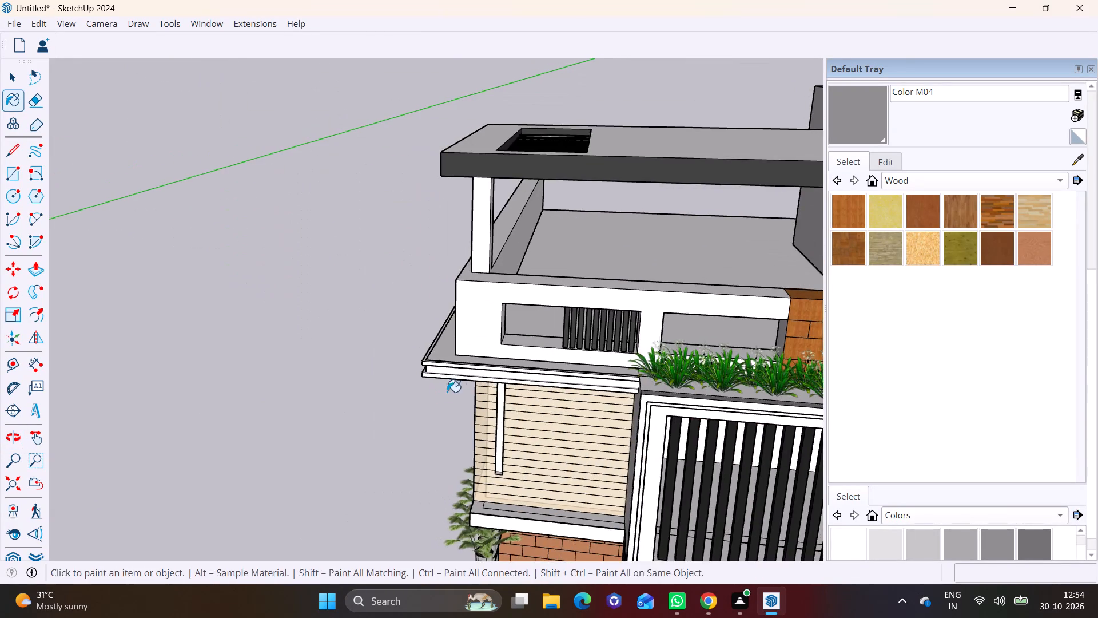
{"action": "scroll", "coordinate": [451, 392], "scroll_direction": "up", "scroll_amount": 2}
{"action": "middle_click_drag", "start_coordinate": [494, 395], "coordinate": [652, 393]}
{"action": "scroll", "coordinate": [531, 299], "scroll_direction": "up", "scroll_amount": 6}
{"action": "middle_click_drag", "start_coordinate": [527, 339], "coordinate": [507, 317]}
{"action": "key", "text": "space"}
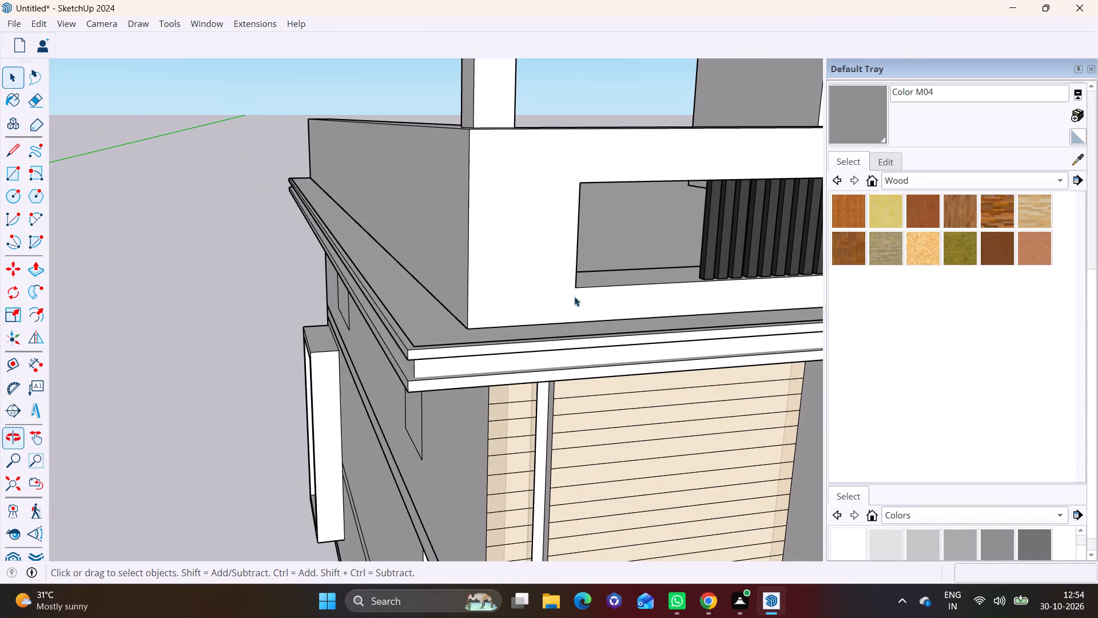
{"action": "left_click", "coordinate": [1039, 241]}
{"action": "scroll", "coordinate": [444, 348], "scroll_direction": "up", "scroll_amount": 2}
{"action": "left_click", "coordinate": [436, 356]}
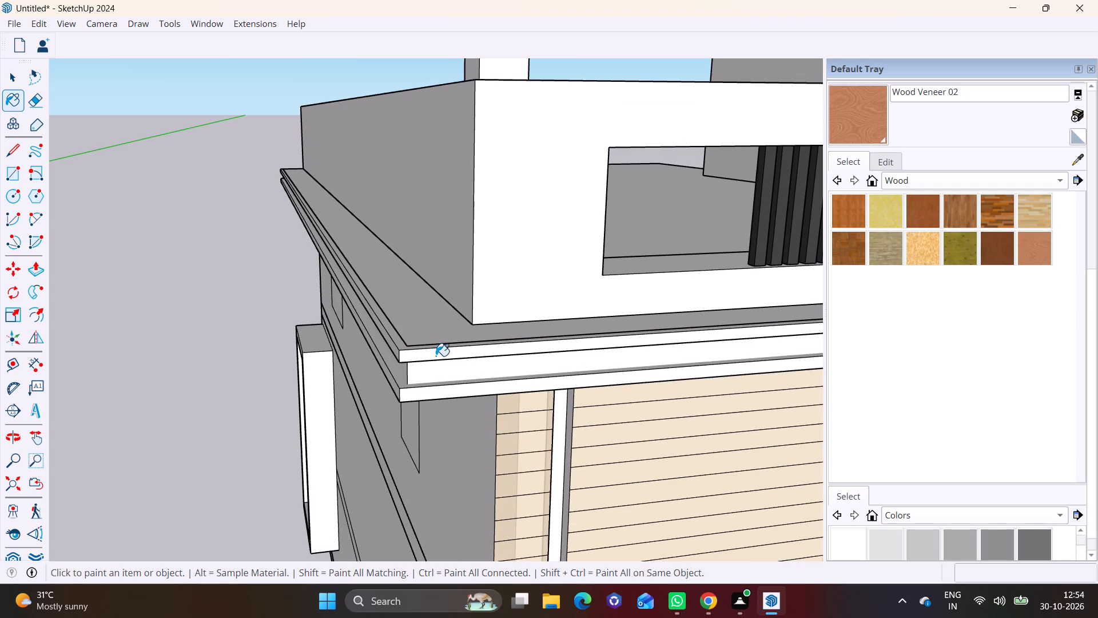
{"action": "middle_click_drag", "start_coordinate": [436, 356], "coordinate": [586, 362]}
{"action": "left_click", "coordinate": [513, 348]}
{"action": "left_click", "coordinate": [525, 390]}
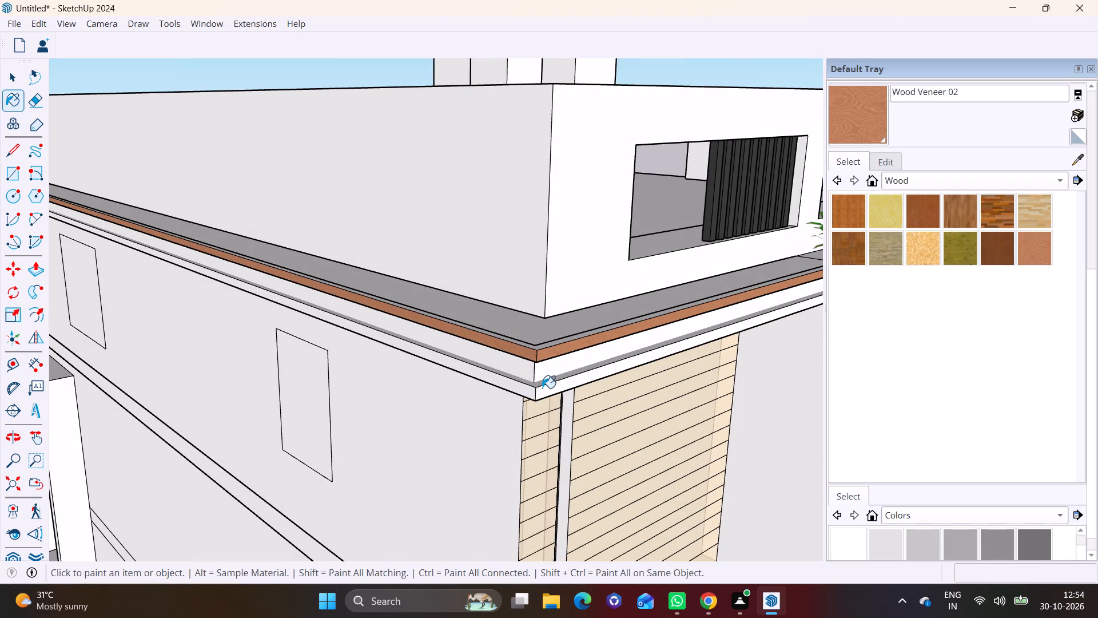
{"action": "left_click", "coordinate": [543, 388]}
Paint the remaining narrow ledge and underside faces of the cornice bands with Wood Veneer 02, leaving the recessed middle strip white.
{"action": "scroll", "coordinate": [488, 358], "scroll_direction": "down", "scroll_amount": 6}
{"action": "middle_click_drag", "start_coordinate": [461, 320], "coordinate": [414, 453]}
{"action": "scroll", "coordinate": [414, 453], "scroll_direction": "down", "scroll_amount": 1}
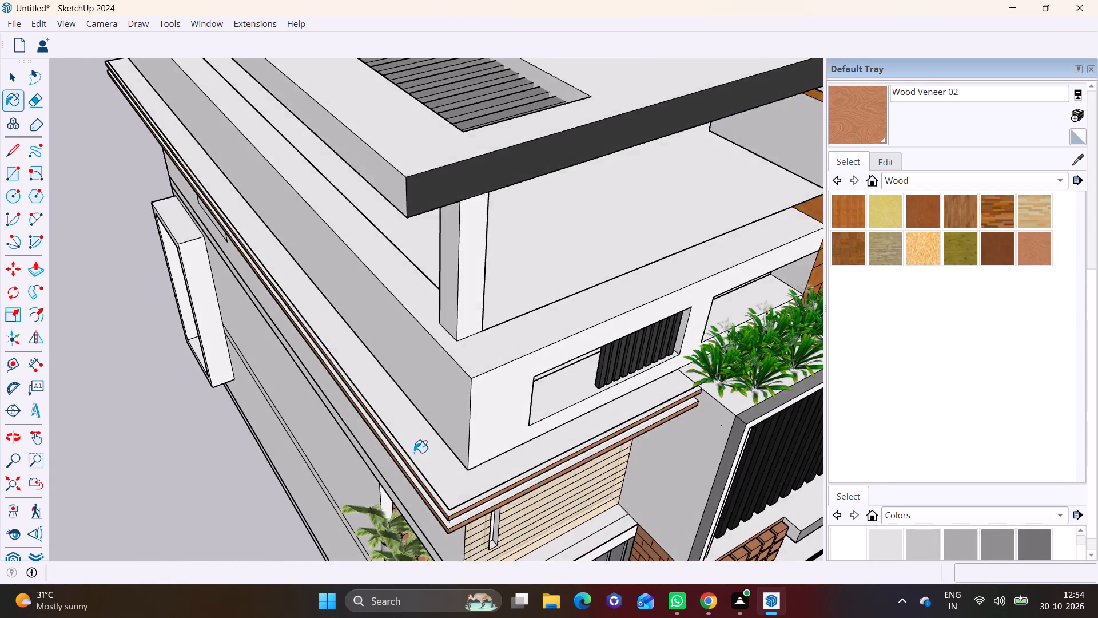
{"action": "scroll", "coordinate": [433, 457], "scroll_direction": "up", "scroll_amount": 5}
{"action": "left_click", "coordinate": [455, 528]}
{"action": "middle_click_drag", "start_coordinate": [455, 528], "coordinate": [449, 439]}
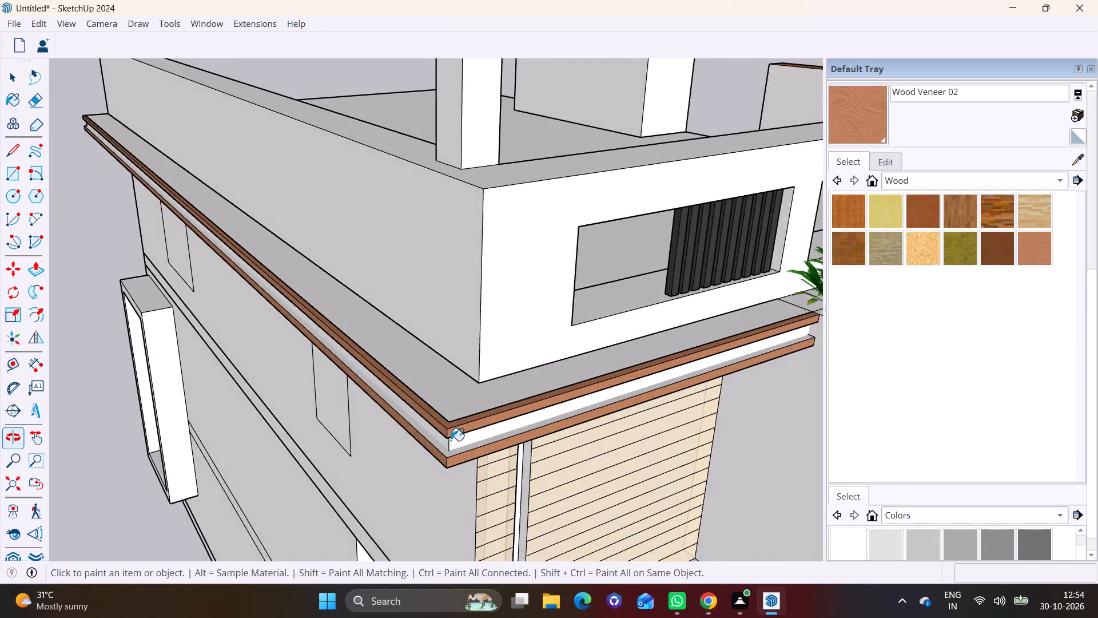
{"action": "scroll", "coordinate": [452, 446], "scroll_direction": "up", "scroll_amount": 6}
{"action": "left_click", "coordinate": [454, 455]}
{"action": "middle_click_drag", "start_coordinate": [455, 469], "coordinate": [488, 266]}
{"action": "middle_click_drag", "start_coordinate": [485, 275], "coordinate": [479, 231]}
{"action": "left_click", "coordinate": [524, 132]}
Examine the house's front and side corner from several angles to check how the painted cornice and frame edges fit the facade.
{"action": "scroll", "coordinate": [502, 173], "scroll_direction": "down", "scroll_amount": 3}
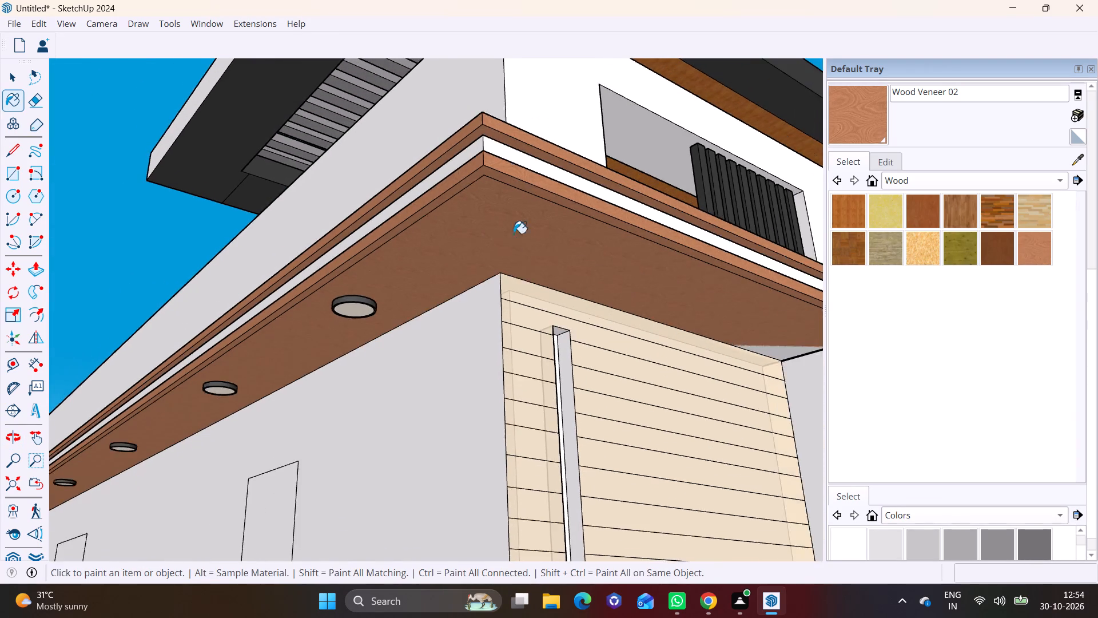
{"action": "scroll", "coordinate": [514, 233], "scroll_direction": "down", "scroll_amount": 9}
{"action": "scroll", "coordinate": [661, 251], "scroll_direction": "down", "scroll_amount": 2}
{"action": "middle_click_drag", "start_coordinate": [620, 279], "coordinate": [574, 382]}
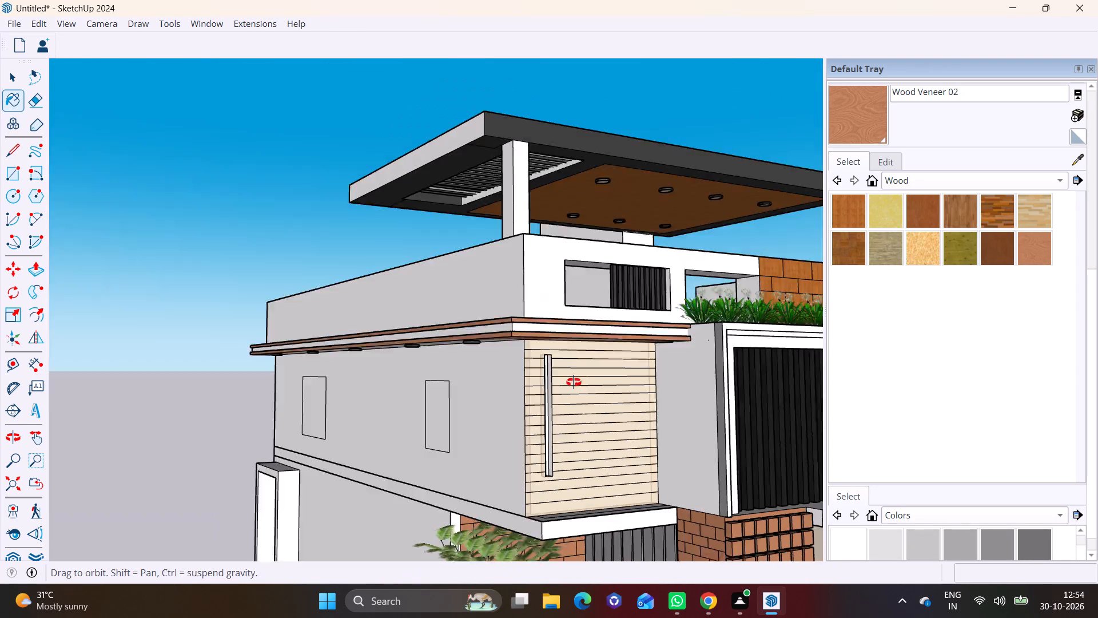
{"action": "middle_click_drag", "start_coordinate": [574, 382], "coordinate": [558, 399]}
{"action": "scroll", "coordinate": [568, 379], "scroll_direction": "down", "scroll_amount": 5}
{"action": "middle_click_drag", "start_coordinate": [576, 370], "coordinate": [425, 282], "text": "shift"}
{"action": "scroll", "coordinate": [416, 373], "scroll_direction": "up", "scroll_amount": 2}
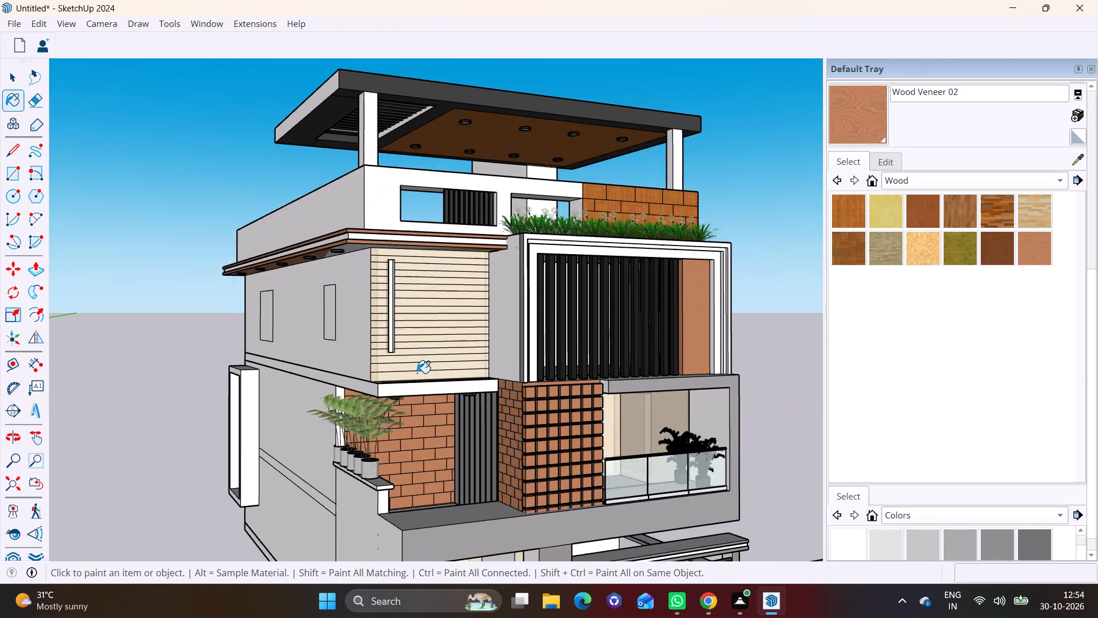
{"action": "scroll", "coordinate": [417, 373], "scroll_direction": "up", "scroll_amount": 3}
{"action": "middle_click_drag", "start_coordinate": [420, 402], "coordinate": [378, 489]}
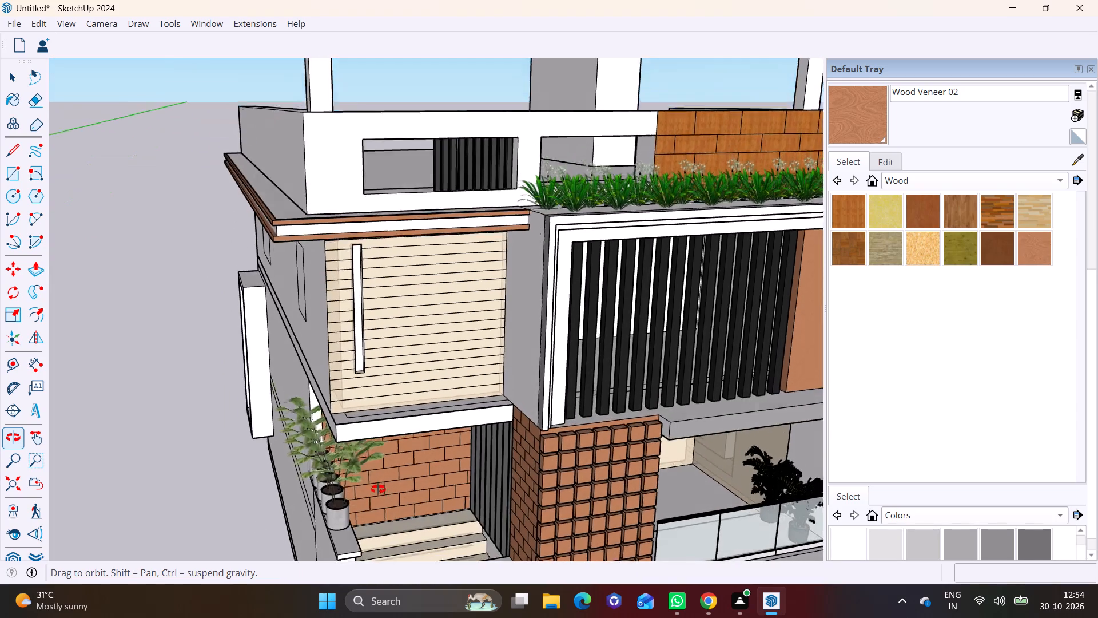
{"action": "middle_click_drag", "start_coordinate": [378, 489], "coordinate": [457, 294]}
{"action": "scroll", "coordinate": [446, 314], "scroll_direction": "up", "scroll_amount": 3}
{"action": "middle_click_drag", "start_coordinate": [475, 324], "coordinate": [446, 360]}
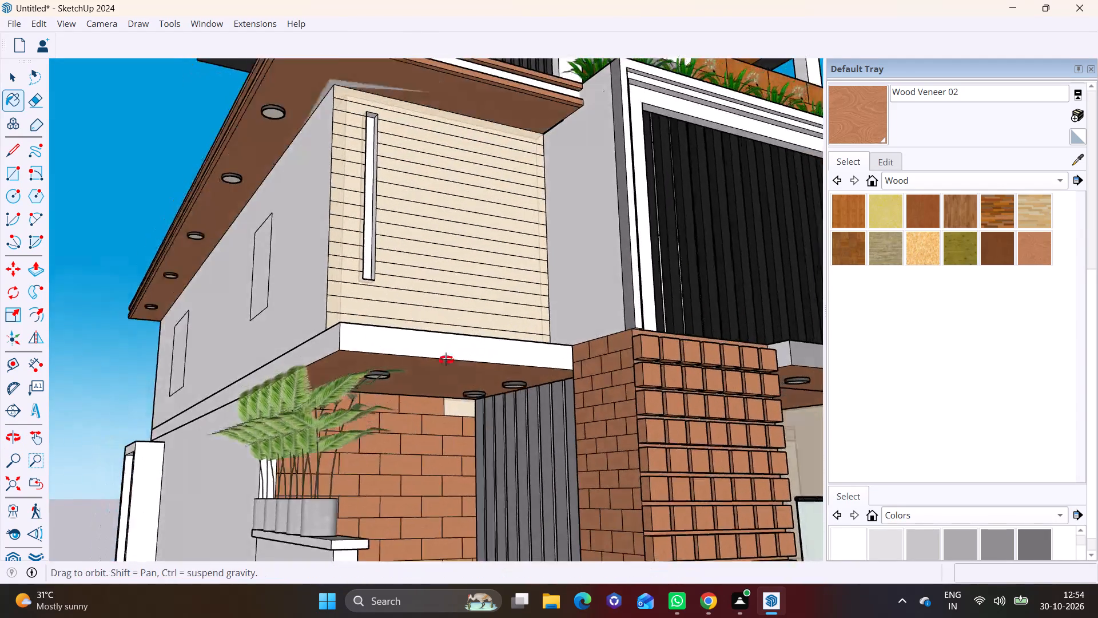
{"action": "middle_click_drag", "start_coordinate": [446, 360], "coordinate": [429, 367]}
{"action": "scroll", "coordinate": [441, 357], "scroll_direction": "down", "scroll_amount": 9}
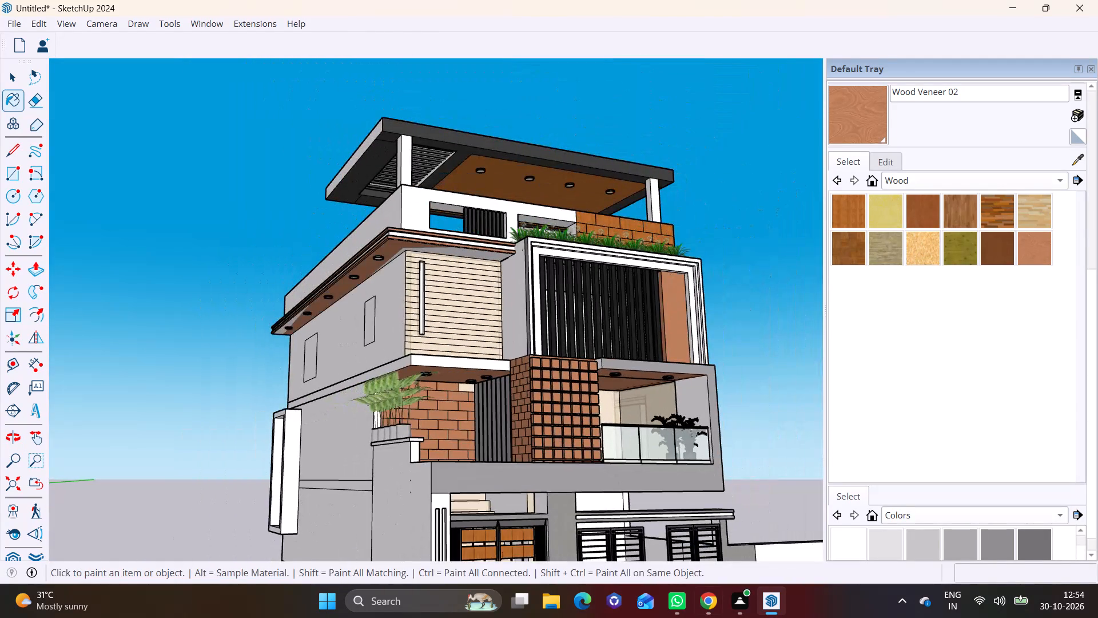
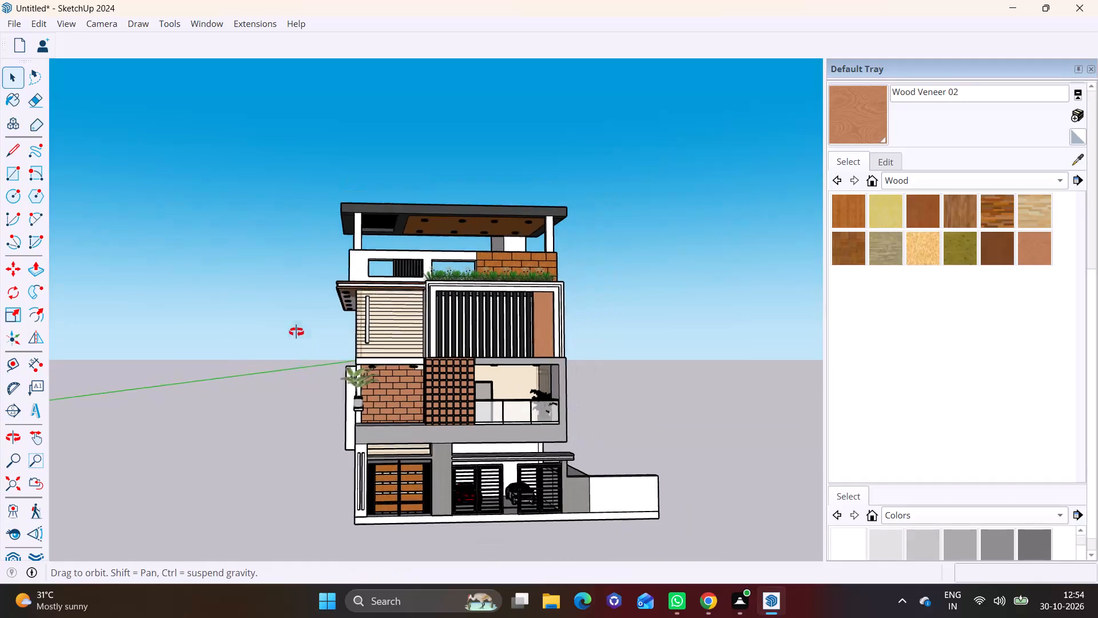
Frame the whole front facade and save the model as a SketchUp file named GG on the Desktop.
{"action": "scroll", "coordinate": [443, 379], "scroll_direction": "up", "scroll_amount": 1}
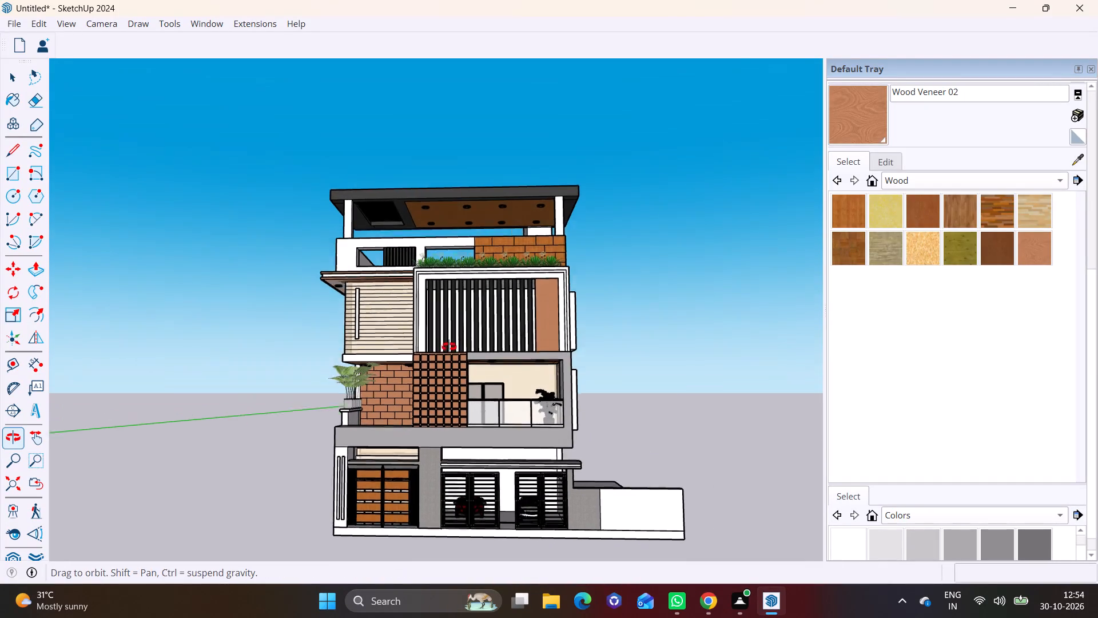
{"action": "middle_click_drag", "start_coordinate": [451, 344], "coordinate": [474, 331]}
{"action": "scroll", "coordinate": [482, 367], "scroll_direction": "up", "scroll_amount": 1}
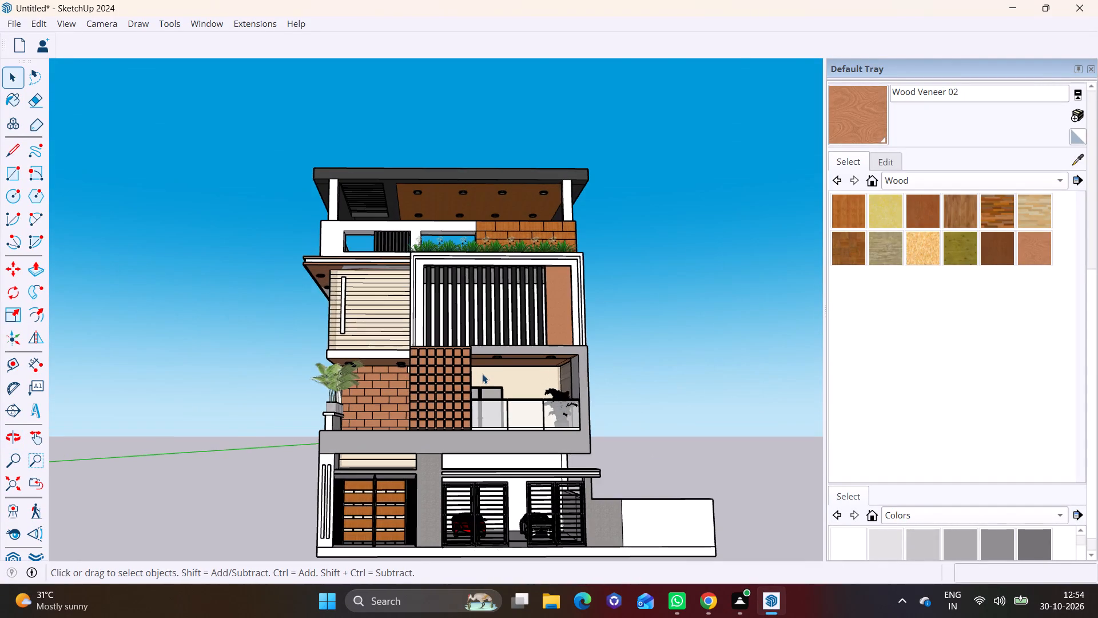
{"action": "scroll", "coordinate": [488, 370], "scroll_direction": "up", "scroll_amount": 1}
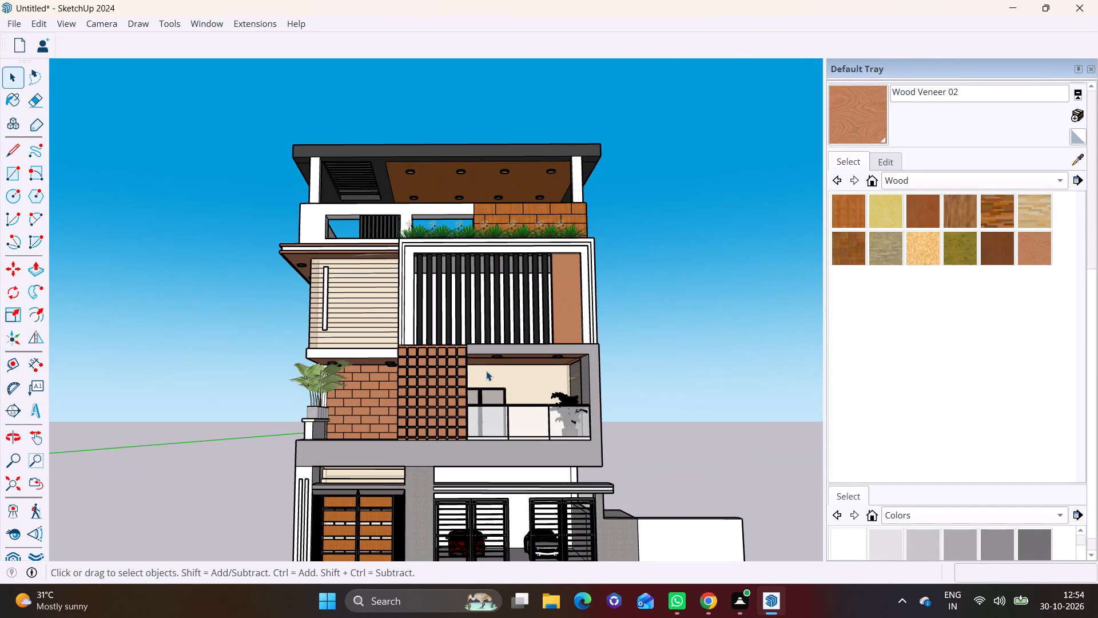
{"action": "scroll", "coordinate": [474, 356], "scroll_direction": "down", "scroll_amount": 1}
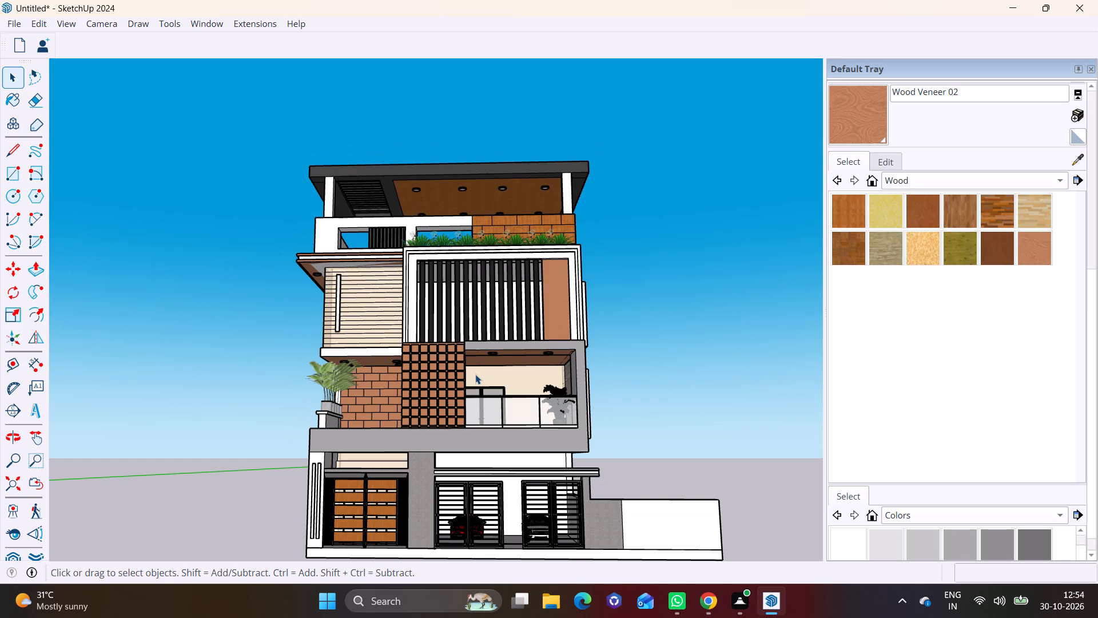
{"action": "key", "text": "ctrl+s"}
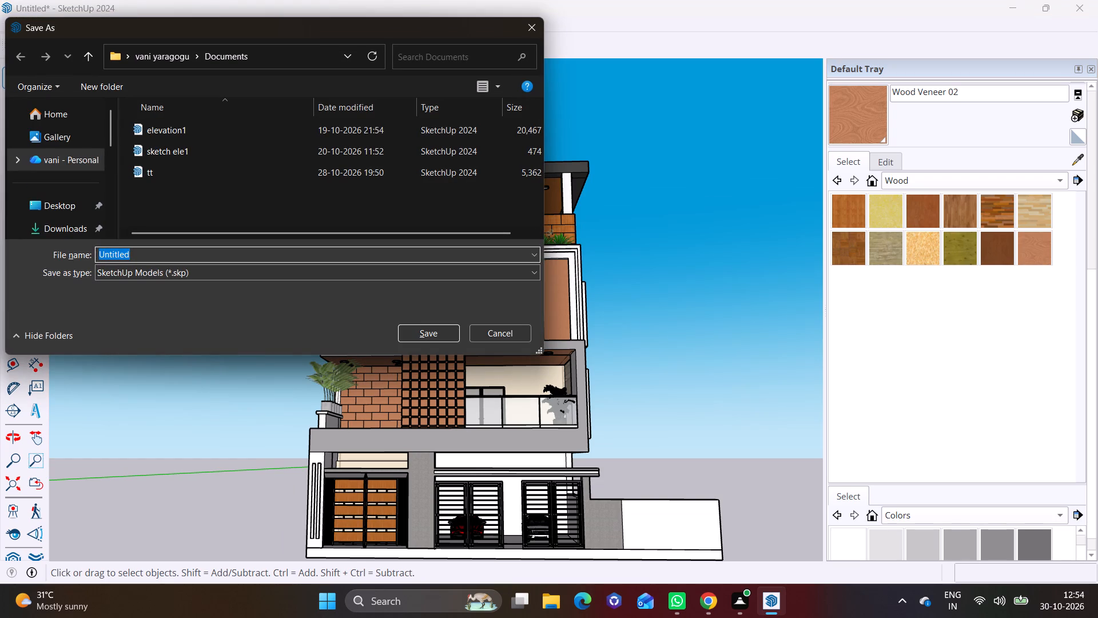
{"action": "key", "text": "BackSpace"}
{"action": "type", "text": "GG"}
{"action": "left_click", "coordinate": [46, 203]}
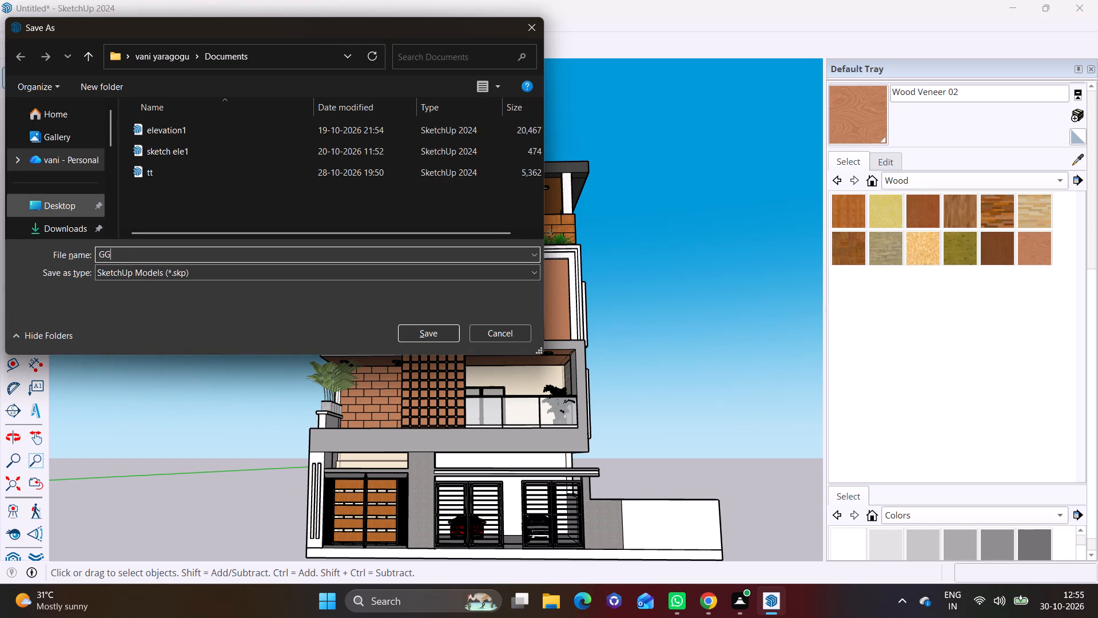
{"action": "left_click", "coordinate": [421, 332]}
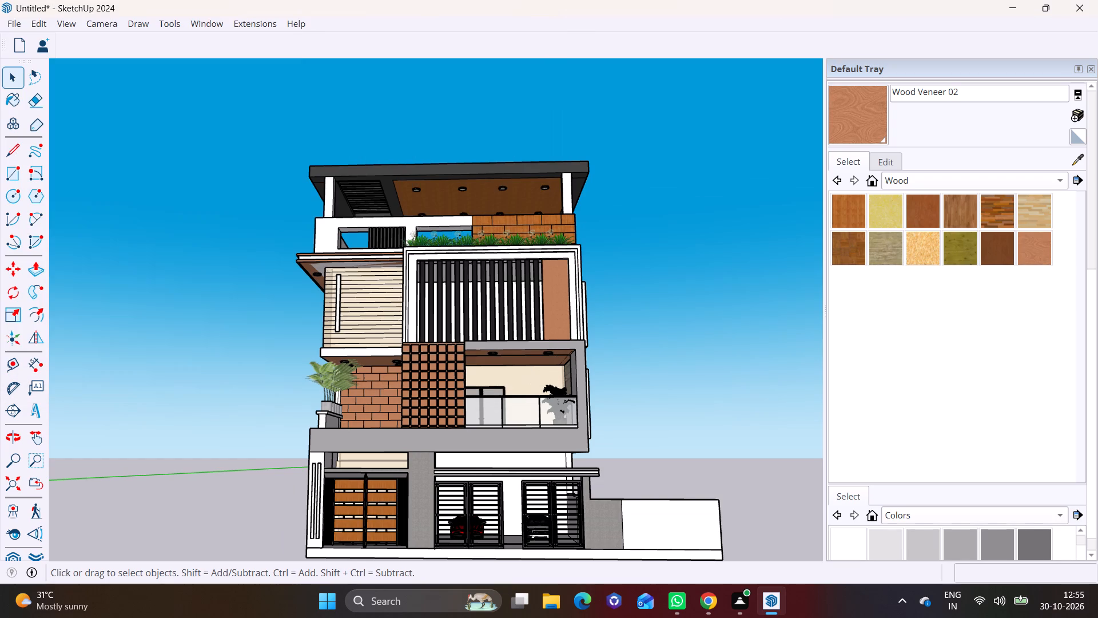
Print the current front view of the house with Microsoft Print to PDF, saving it as GG1 on the Desktop.
{"action": "key", "text": "ctrl+p"}
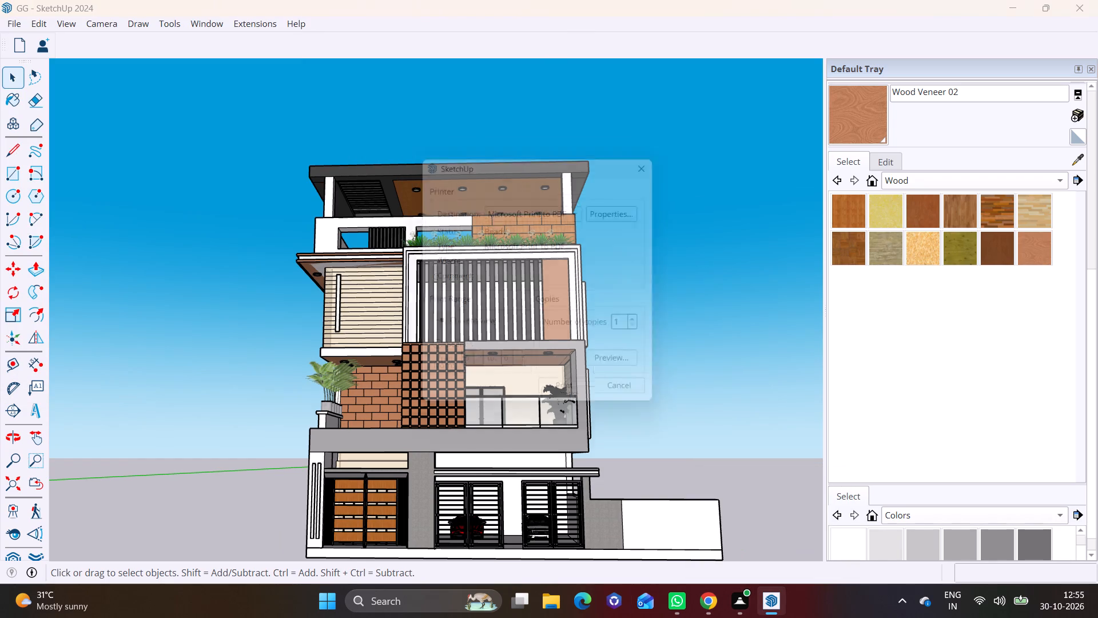
{"action": "left_click", "coordinate": [581, 398]}
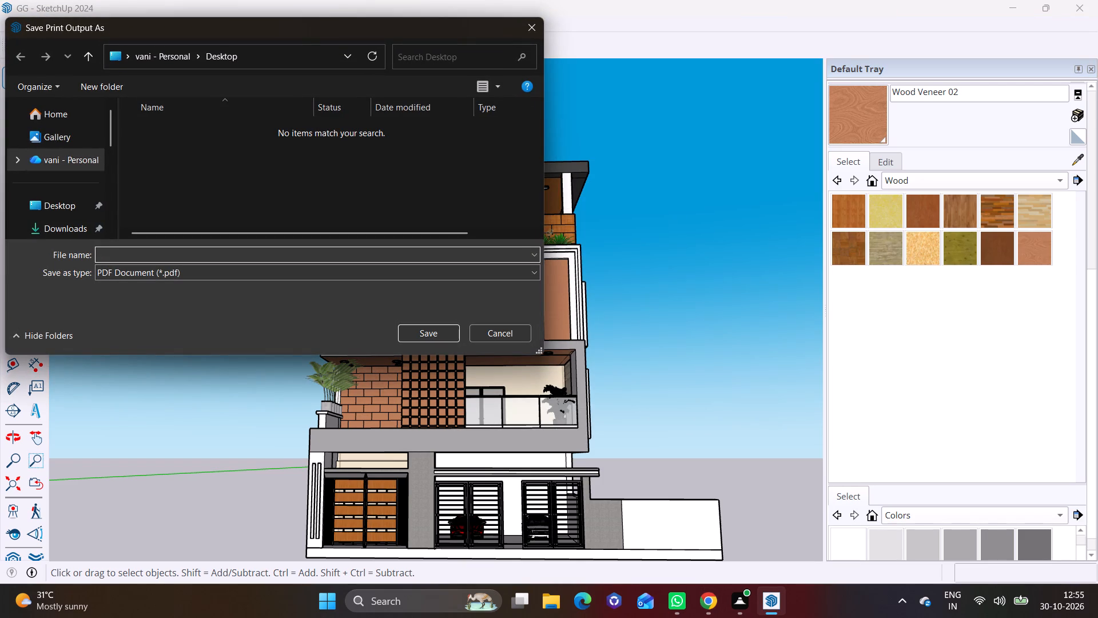
{"action": "type", "text": "GG1"}
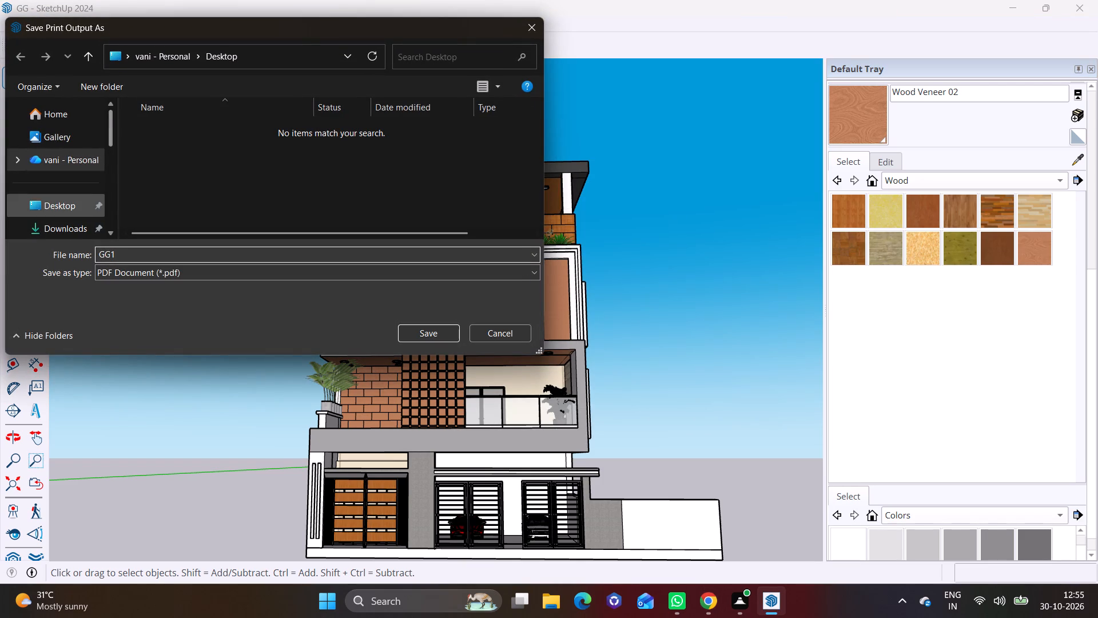
{"action": "left_click", "coordinate": [79, 206]}
{"action": "left_click", "coordinate": [417, 339]}
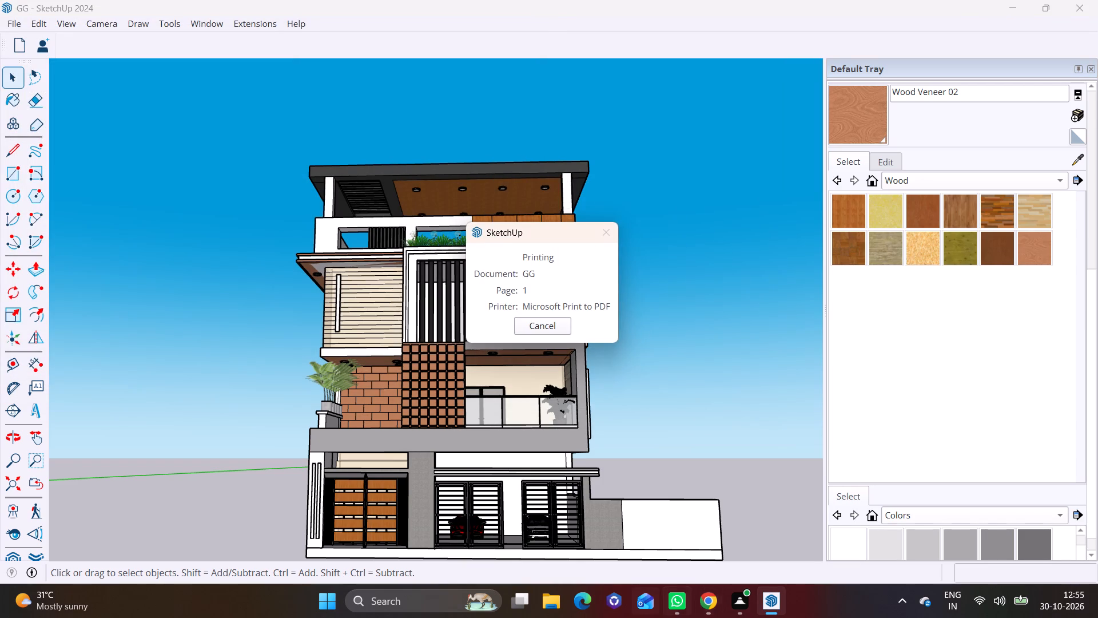